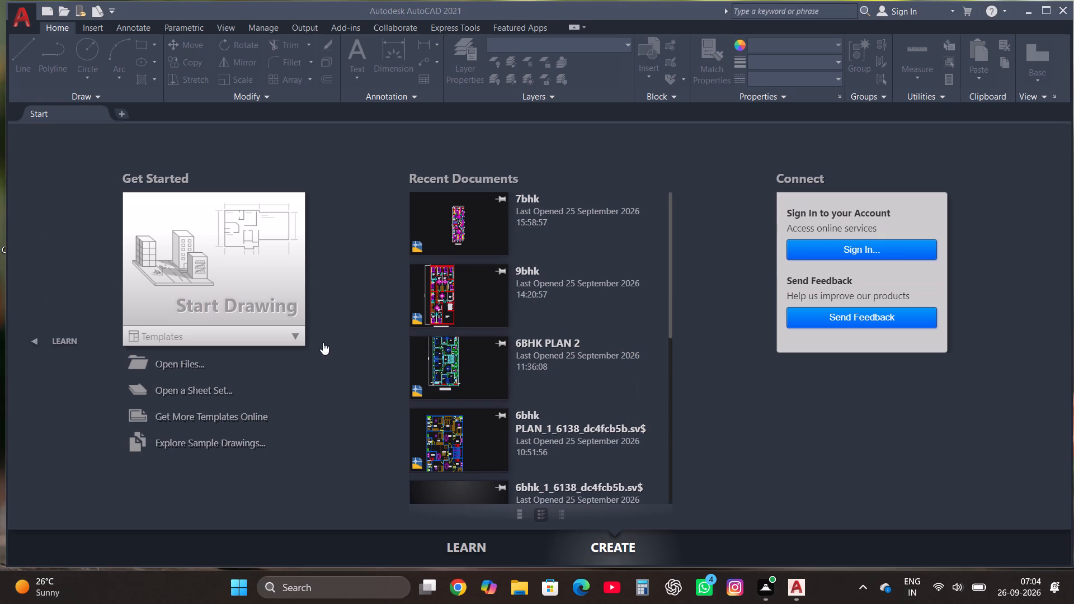
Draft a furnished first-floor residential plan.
Start a new blank drawing.
left_click(262, 244)
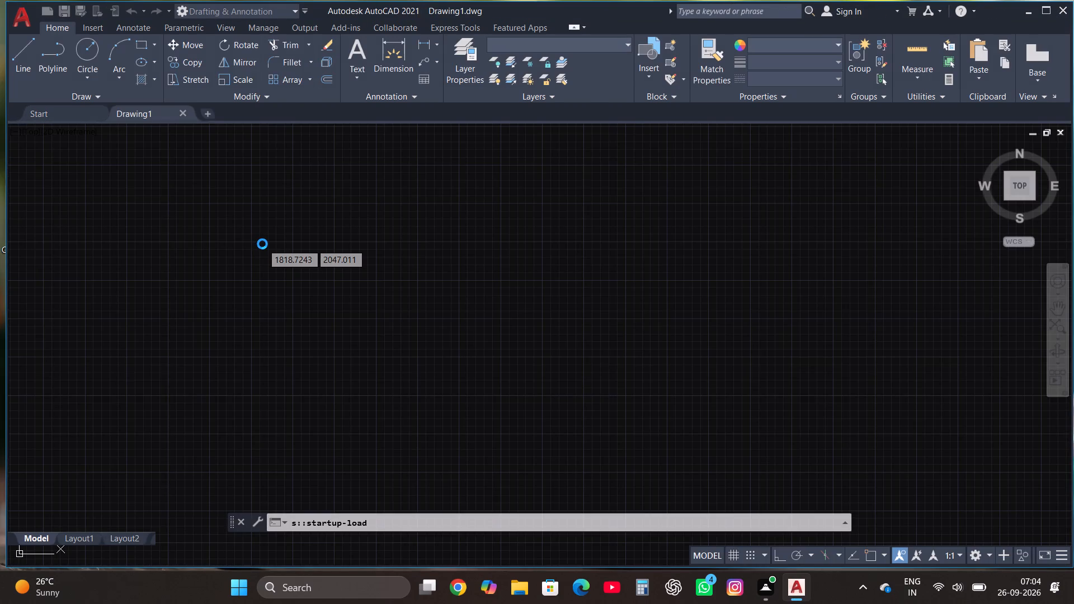
Check the Open and Save settings in the program options.
type("op")
key("Return")
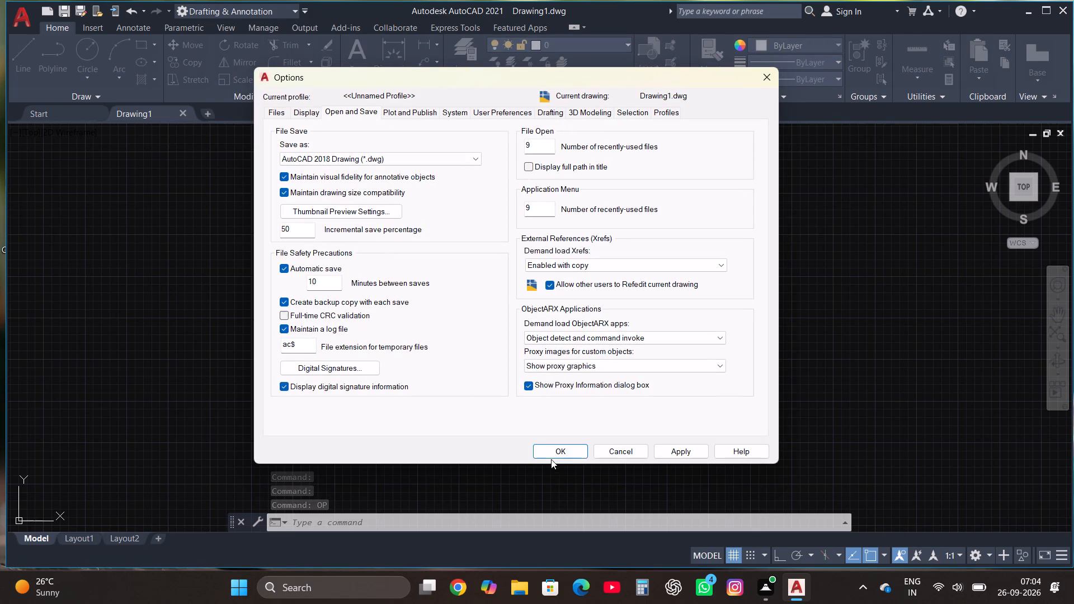
left_click(551, 455)
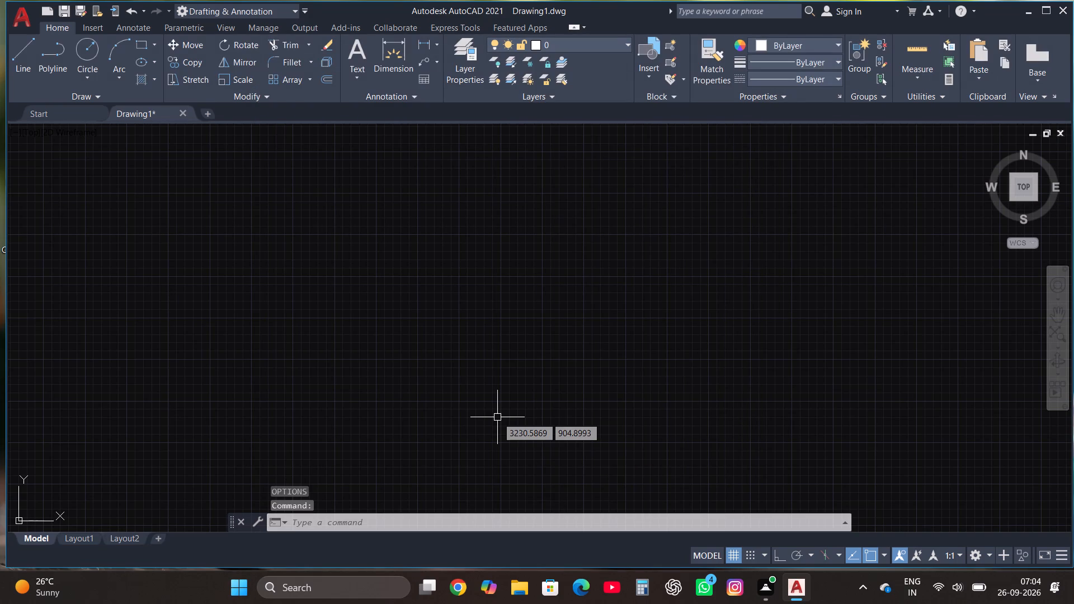
Configure the drawing units to Architectural length with 0'-0" precision and an insertion scale in inches.
type("un")
key("Return")
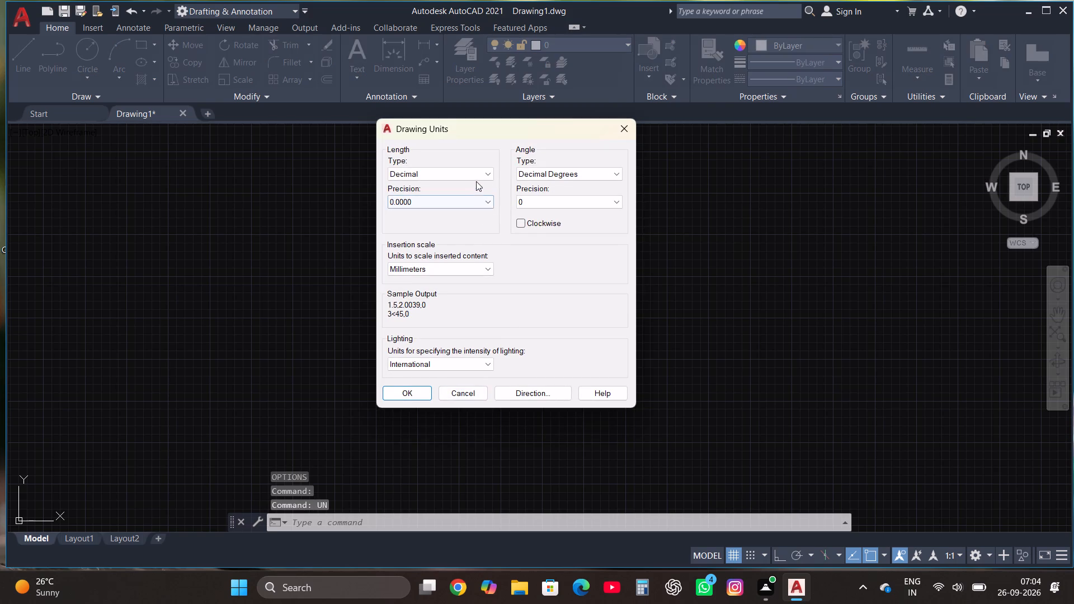
left_click(478, 168)
left_click(467, 187)
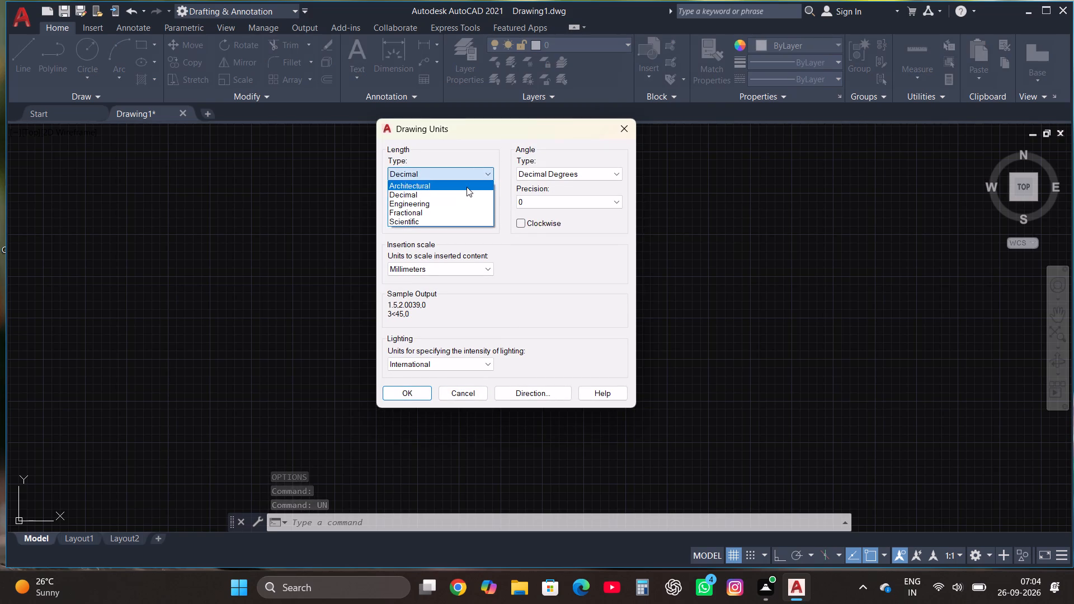
left_click(459, 209)
left_click(457, 202)
left_click(452, 210)
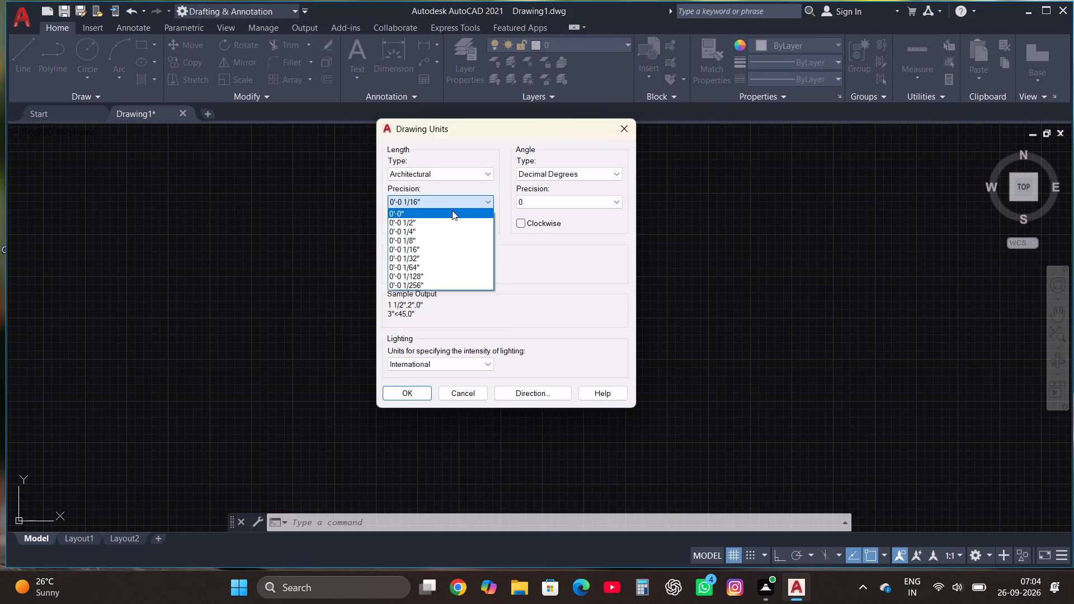
left_click(461, 267)
left_click(445, 288)
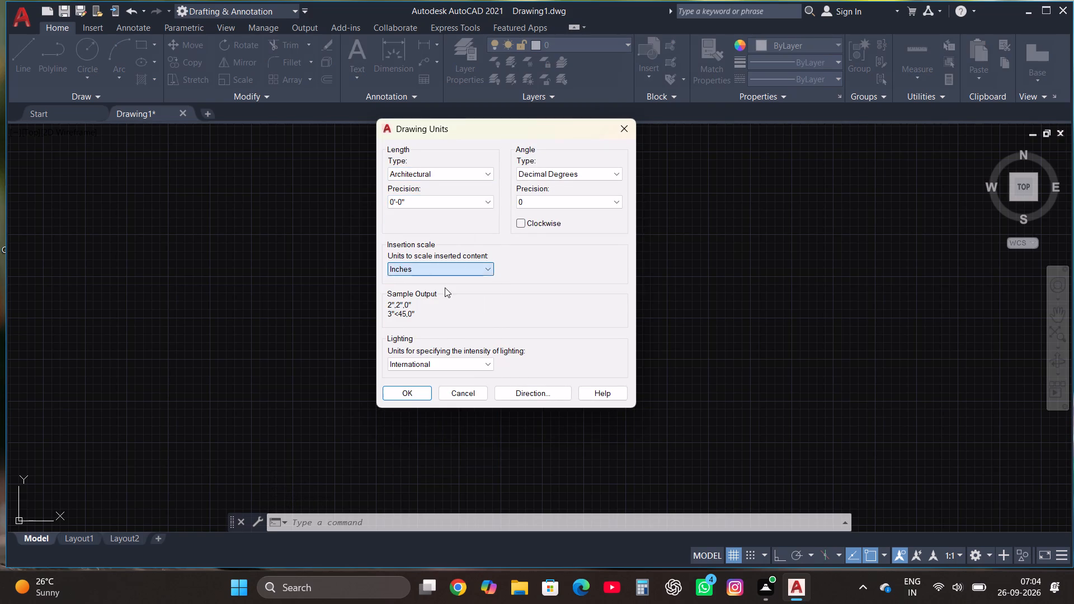
left_click(414, 395)
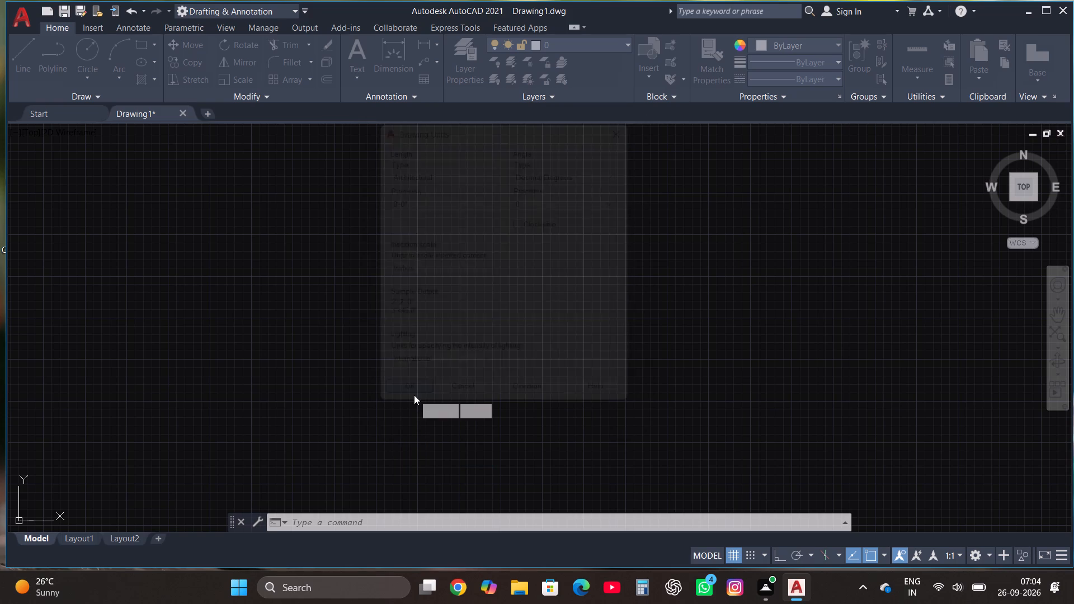
Modify the ISO-25 dimension style's primary units to Architectural format with 0'-0" precision.
type("dim")
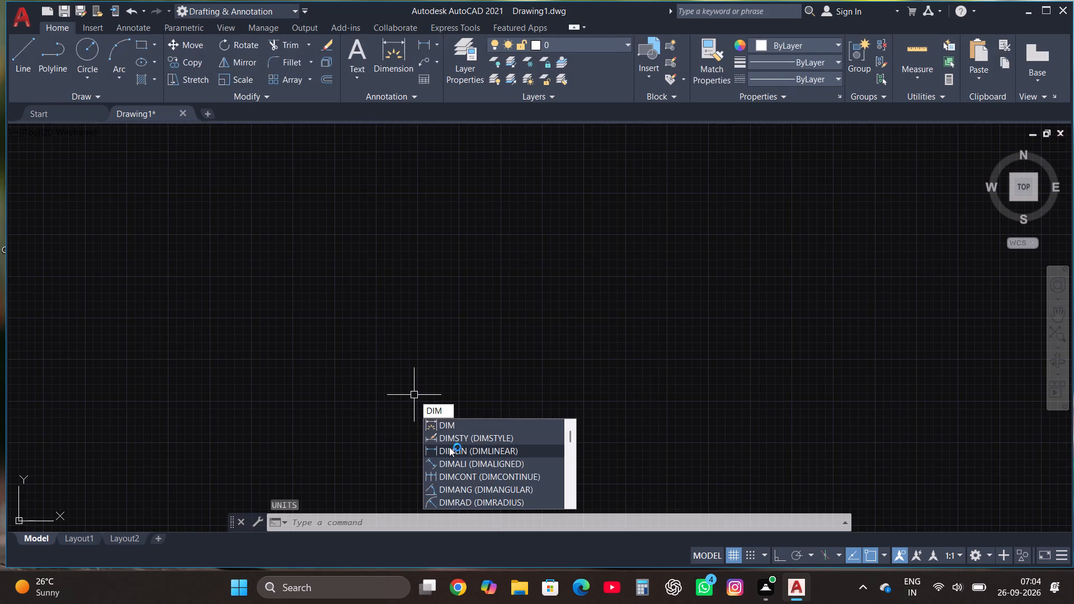
left_click(453, 437)
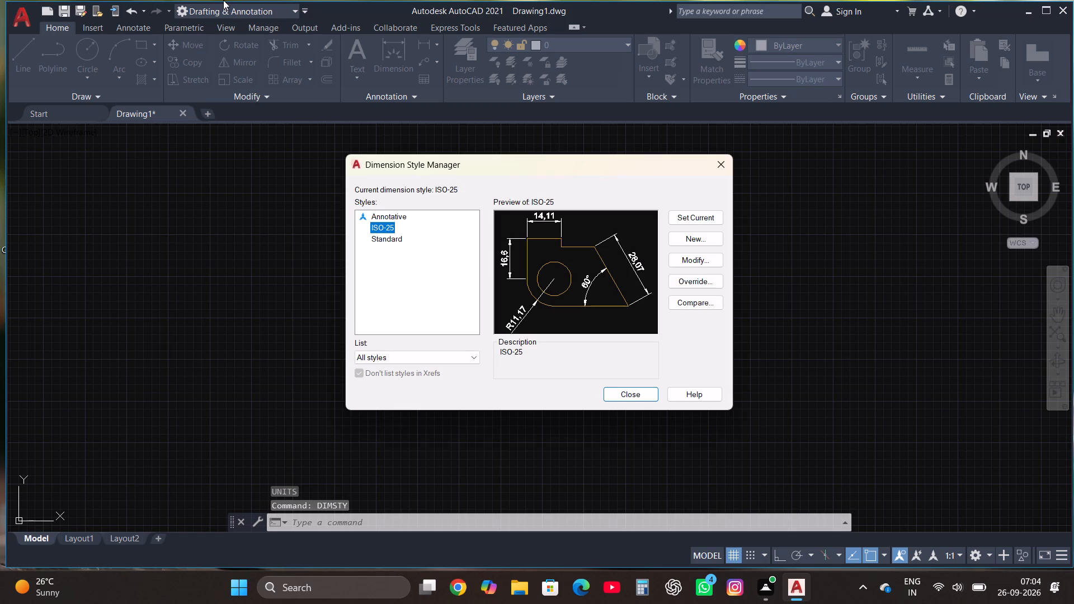
left_click(686, 260)
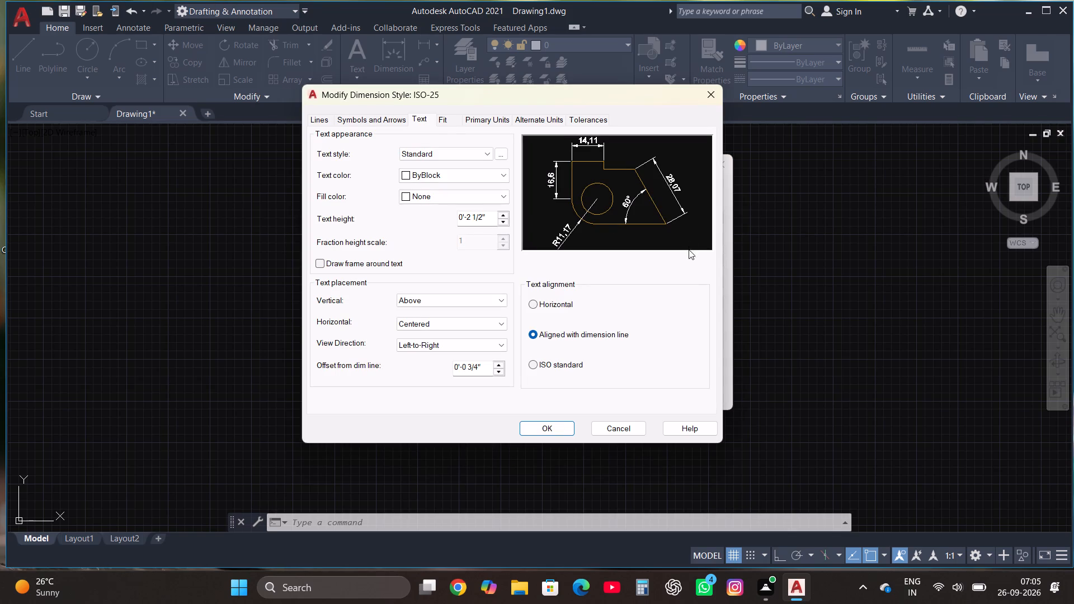
left_click(493, 121)
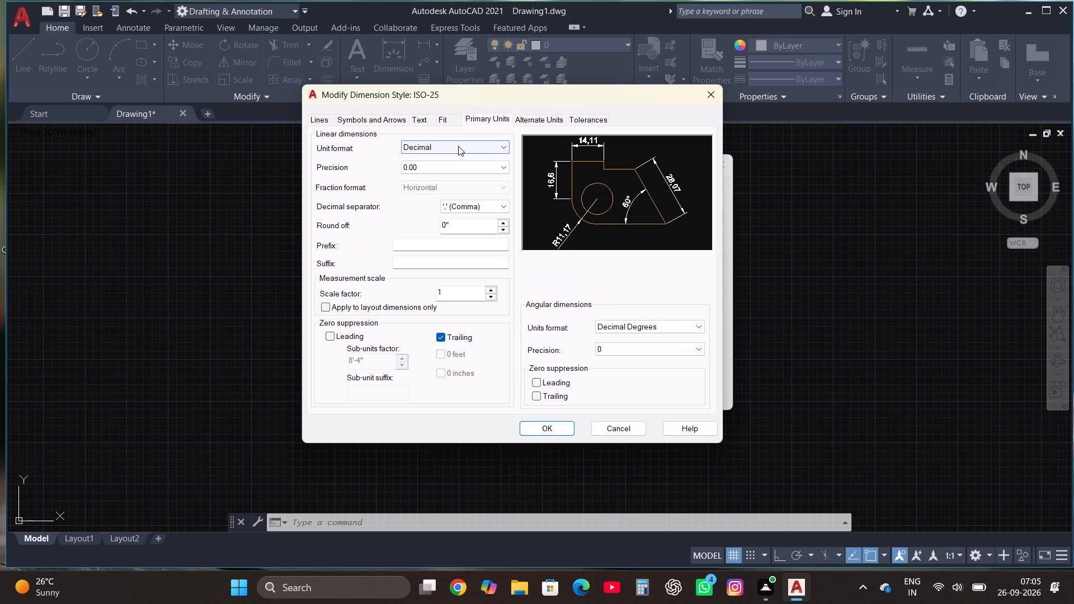
left_click(458, 146)
left_click(428, 190)
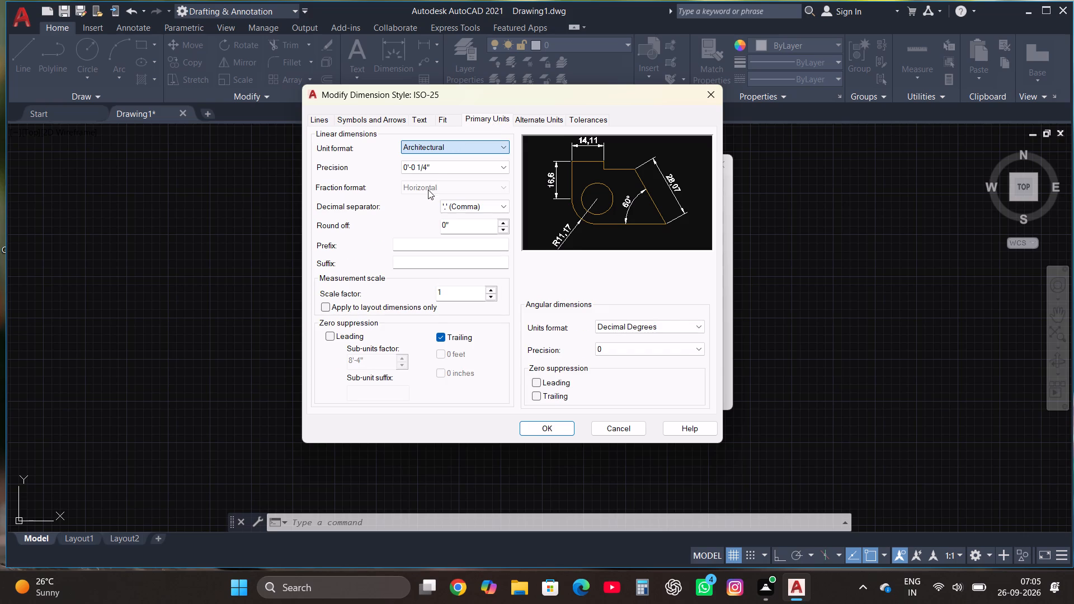
left_click(432, 167)
left_click(428, 178)
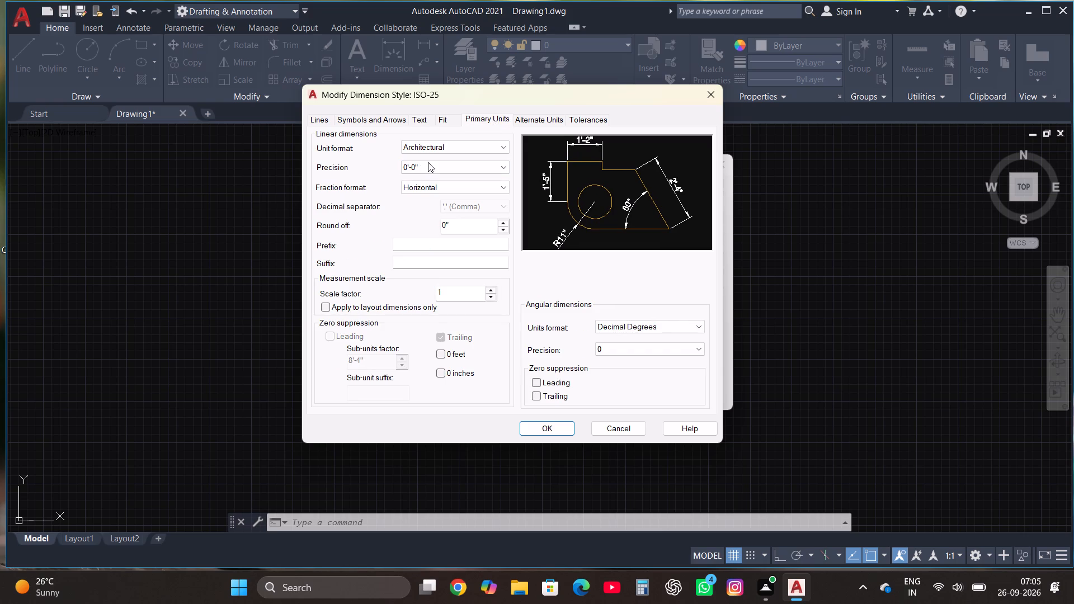
Set the ISO-25 dimension text height to 10" and make the style current.
left_click(412, 121)
left_click_drag(486, 214, 485, 214)
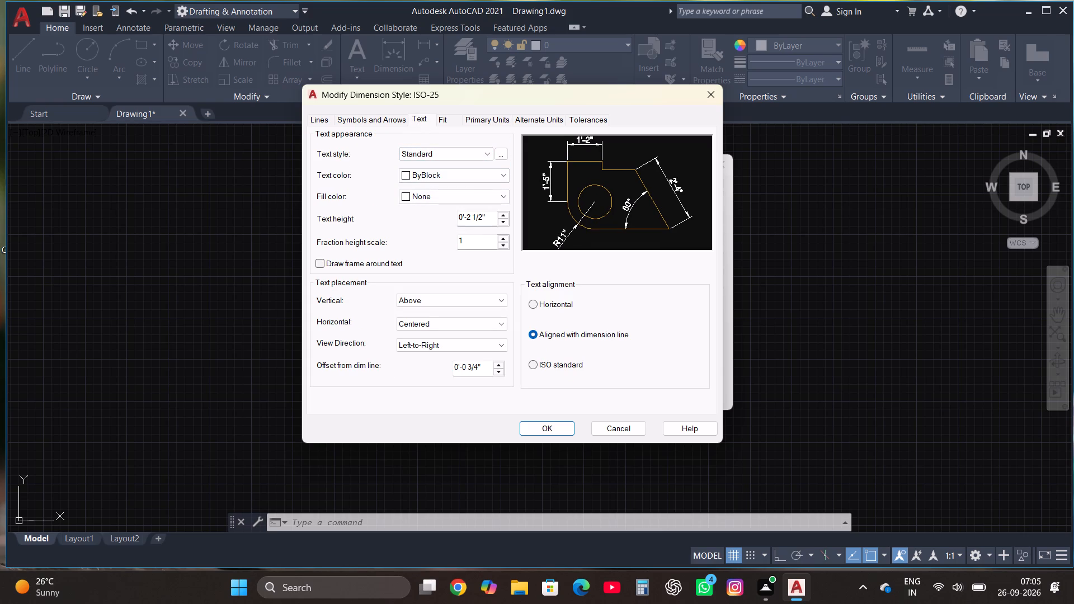
left_click_drag(485, 214, 449, 219)
type("10\"")
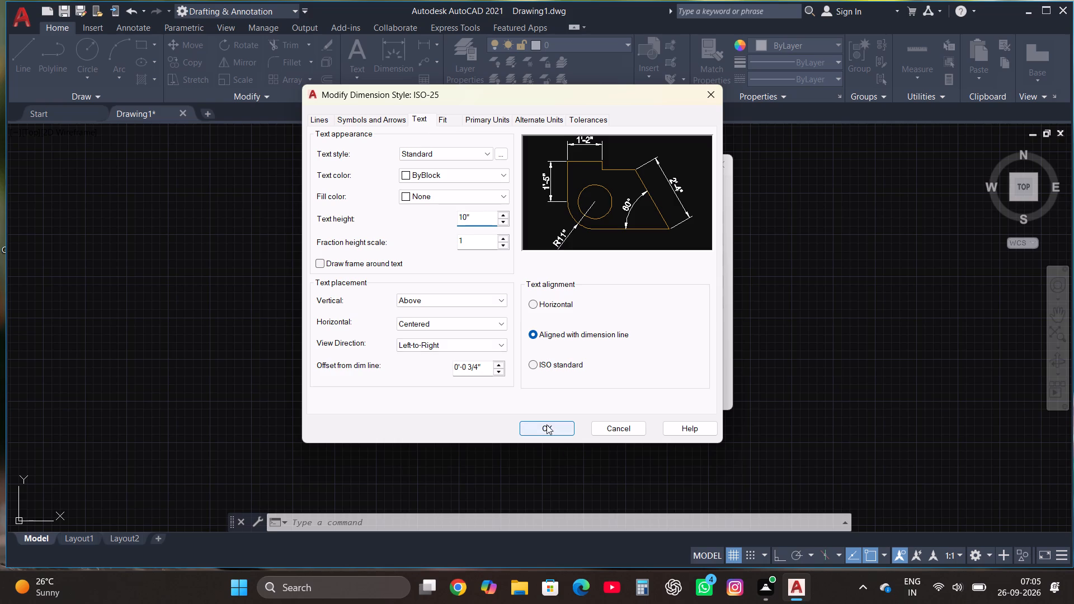
left_click(547, 424)
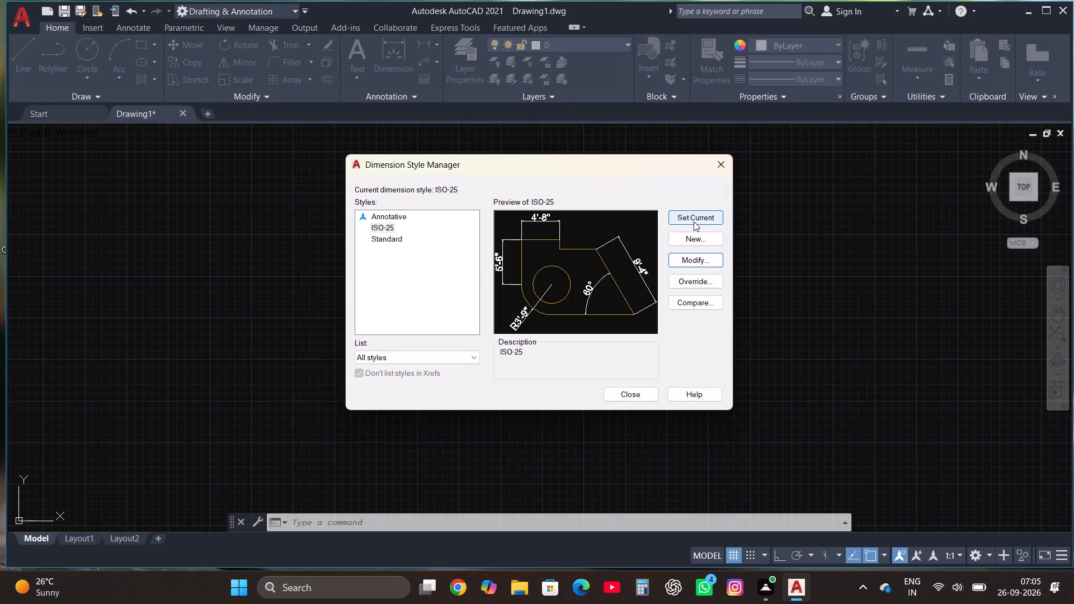
left_click(695, 221)
left_click(620, 394)
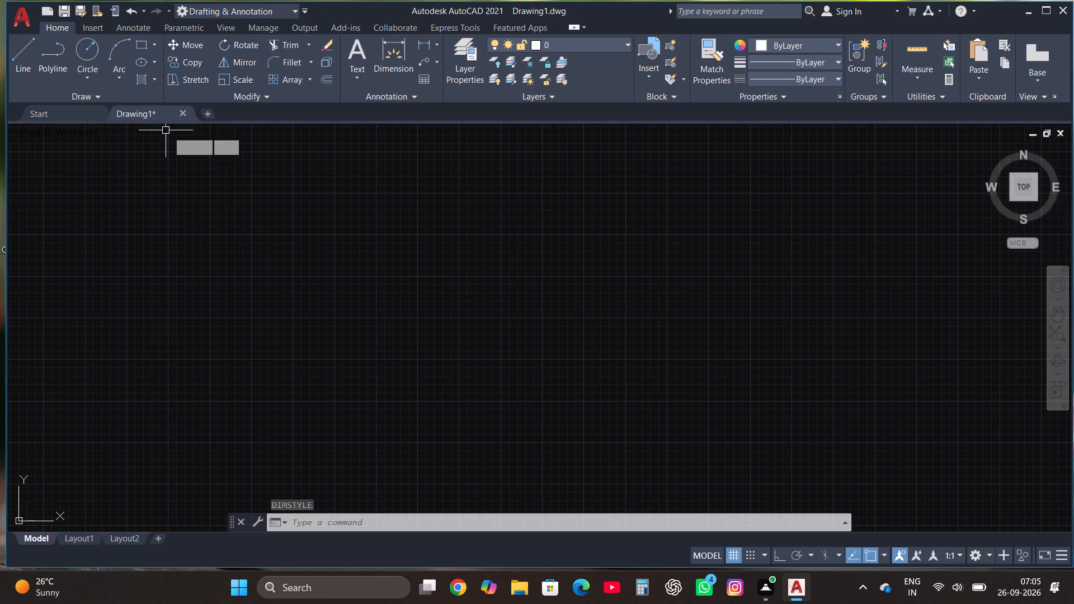
Save the drawing in the Downloads folder under the name "2 portions".
key("ctrl+s")
left_click(217, 185, "ctrl")
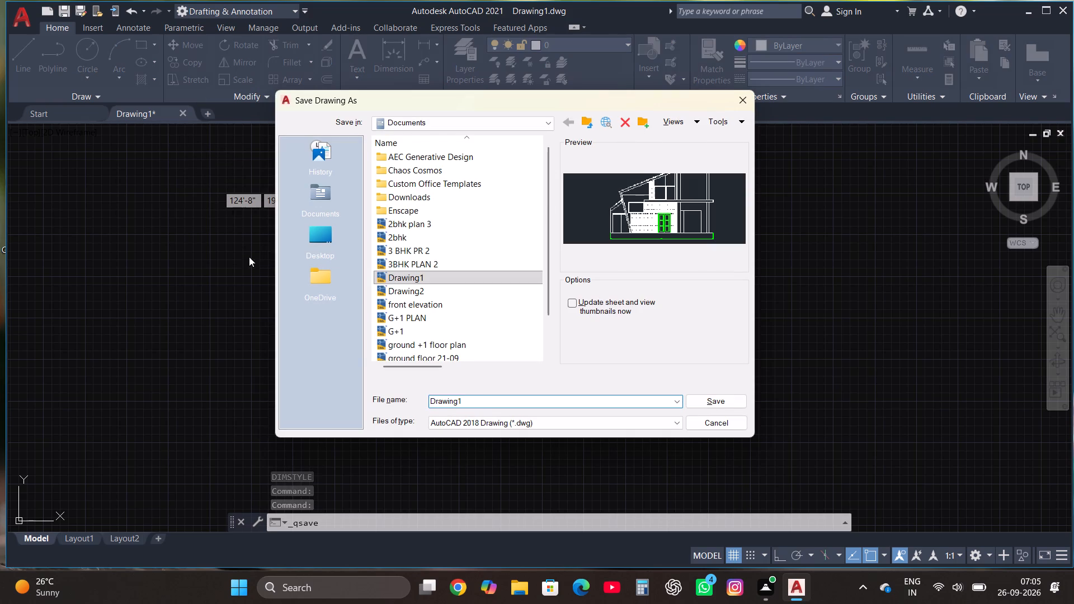
left_click(464, 115)
left_click(460, 126)
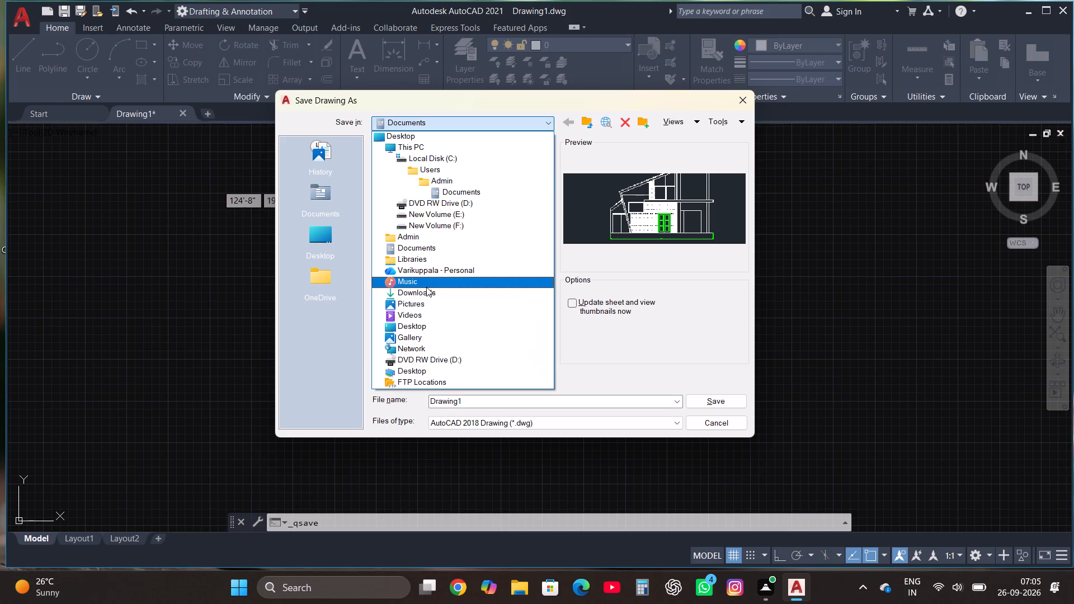
left_click(428, 296)
left_click(464, 406)
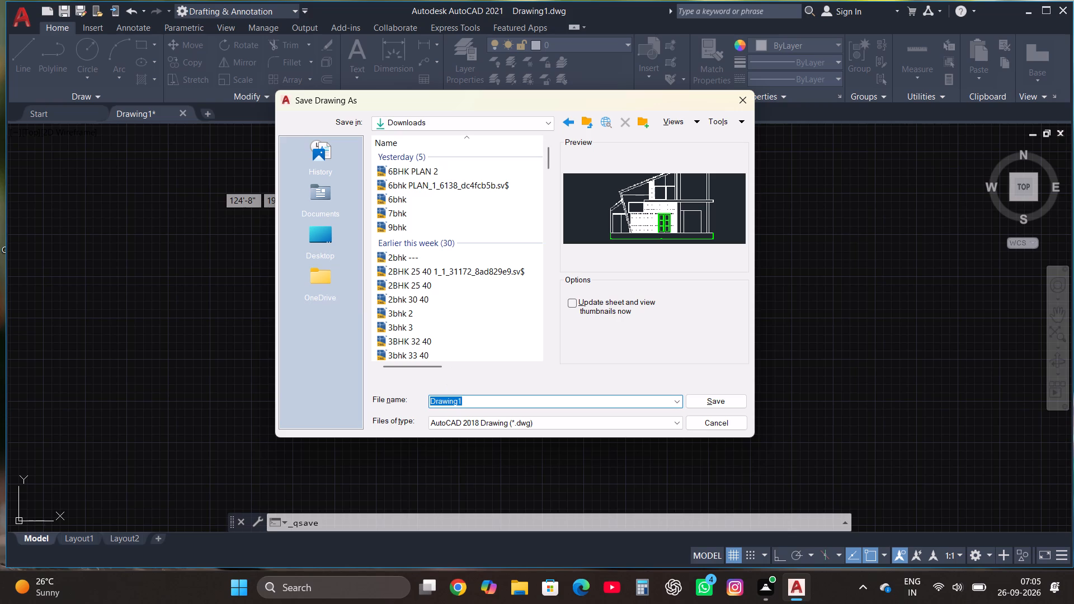
type("2v")
key("BackSpace")
key("space")
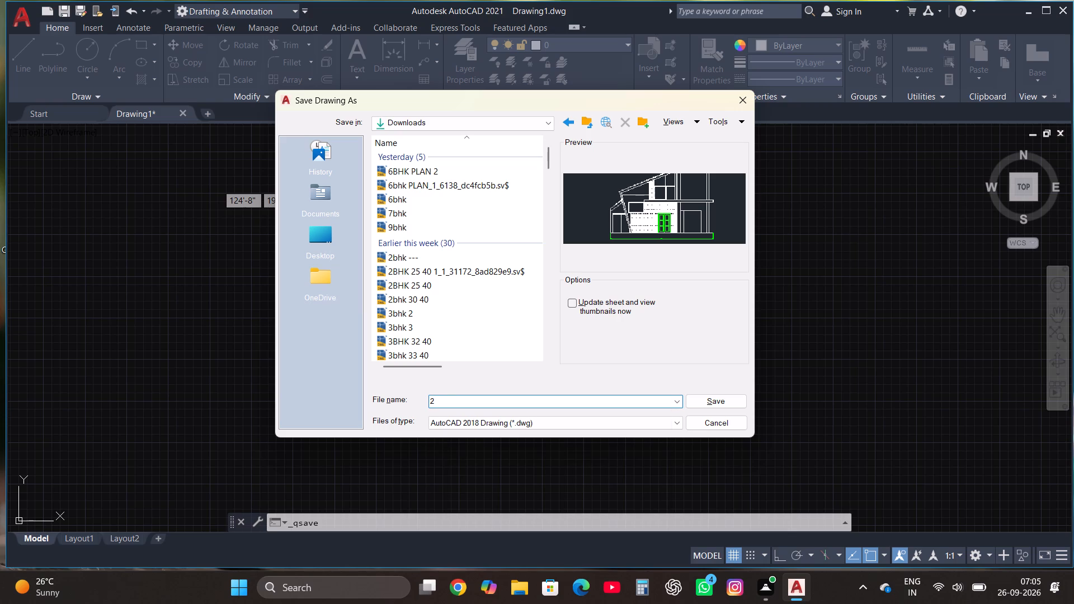
type("portions")
left_click(717, 401)
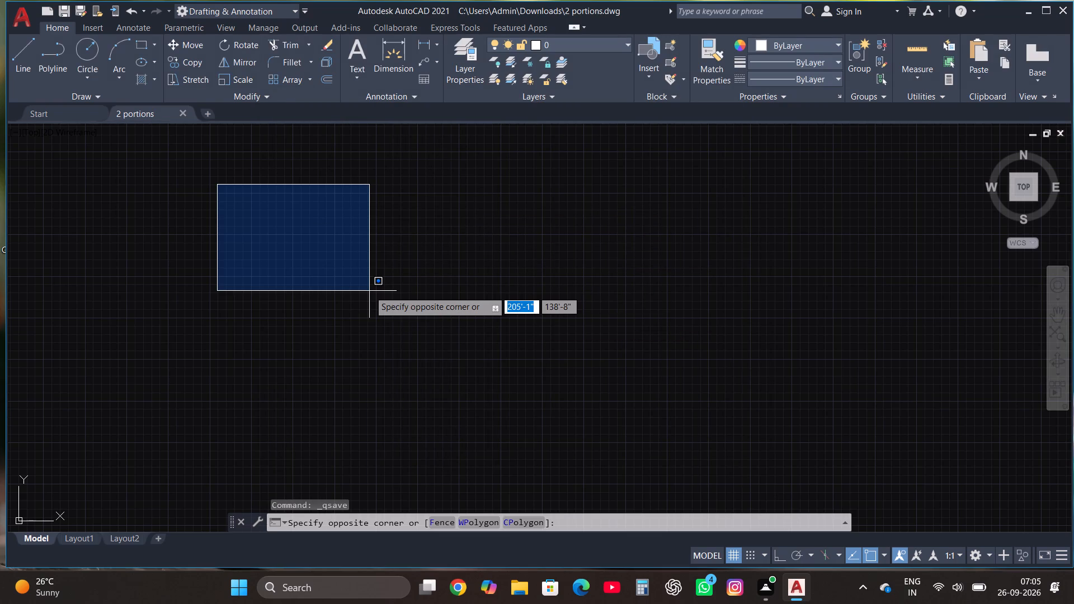
key("Escape")
key("ctrl+s")
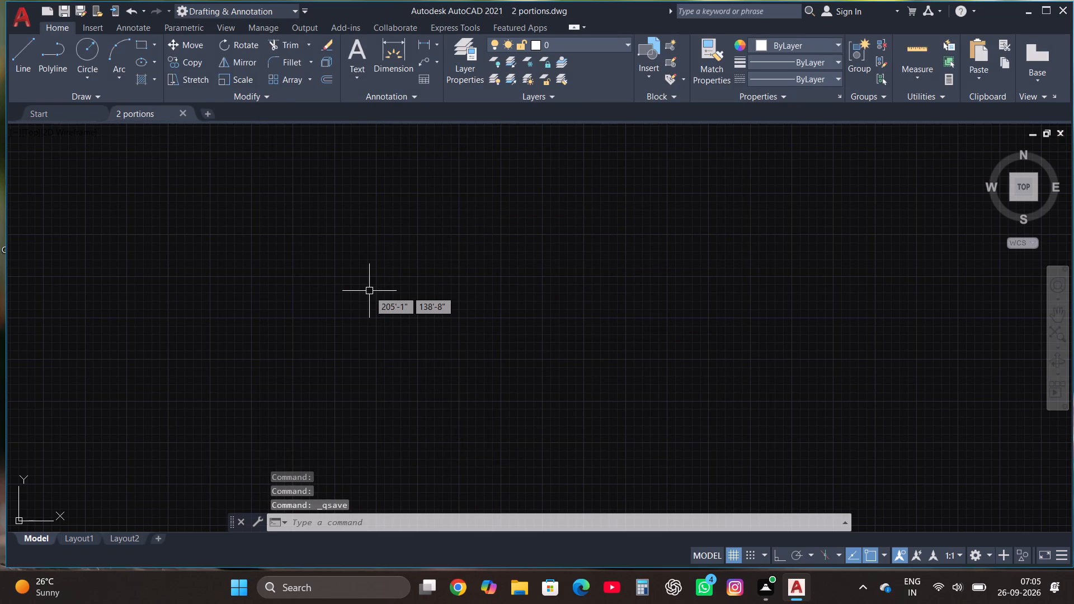
Draw a rectangle 40'9" wide and 42' high for the plan's outline.
left_click(143, 40)
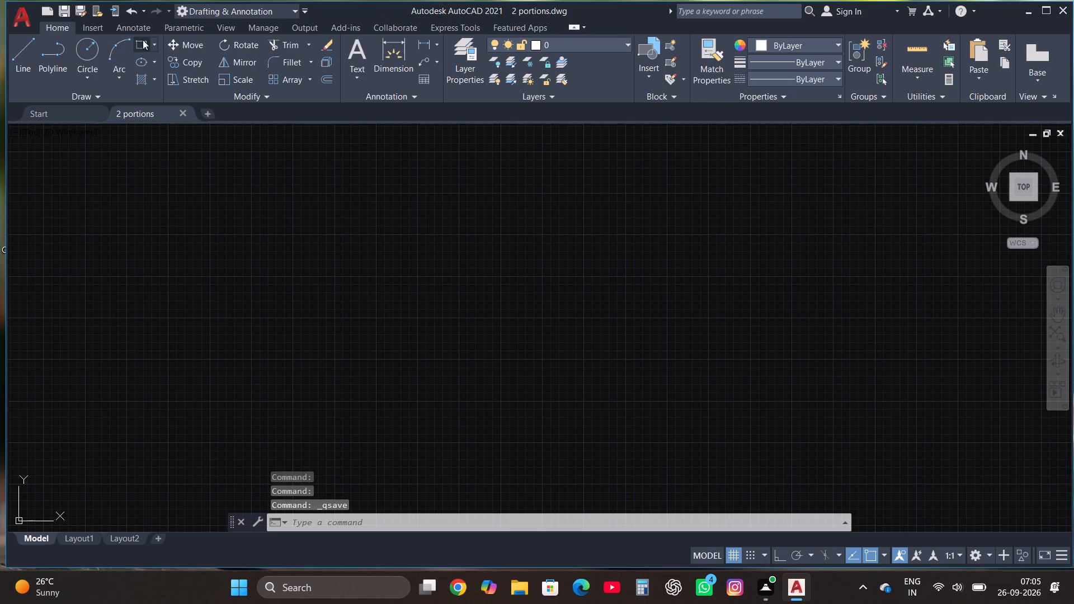
left_click(317, 187)
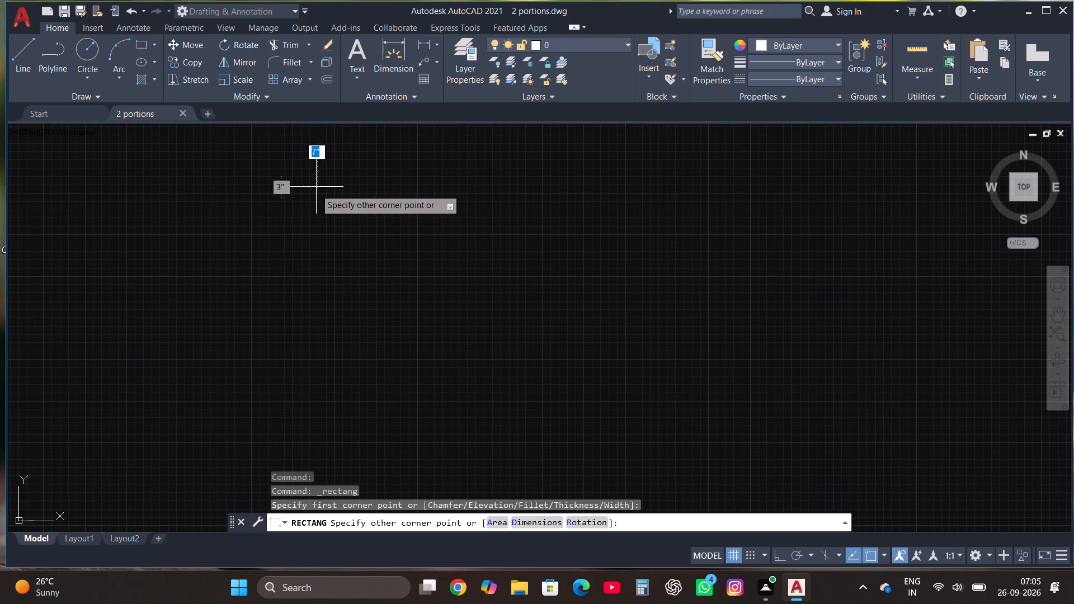
type("40'9\"")
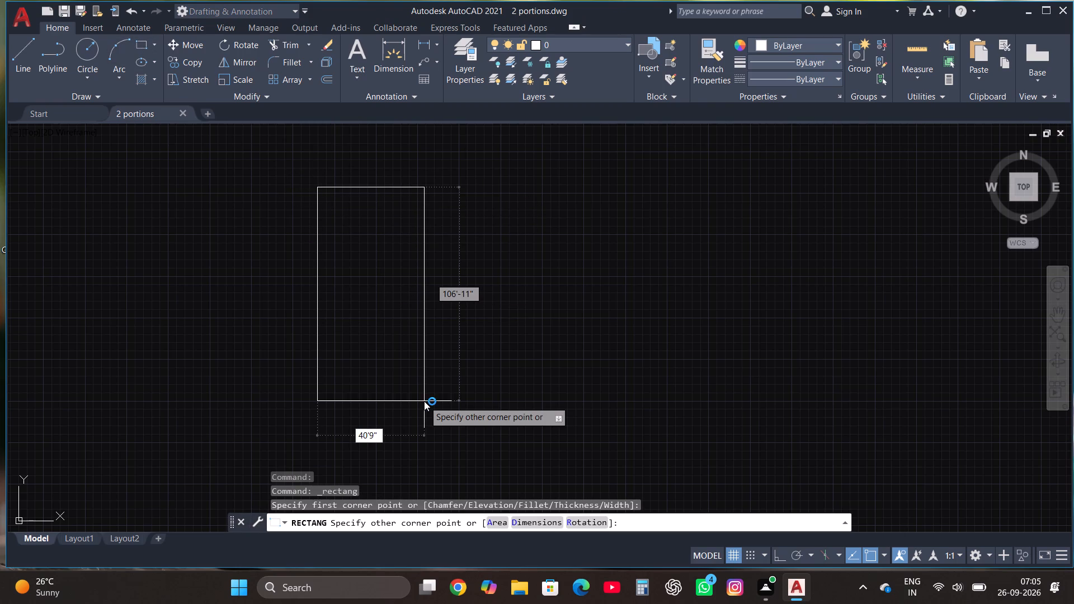
key("comma")
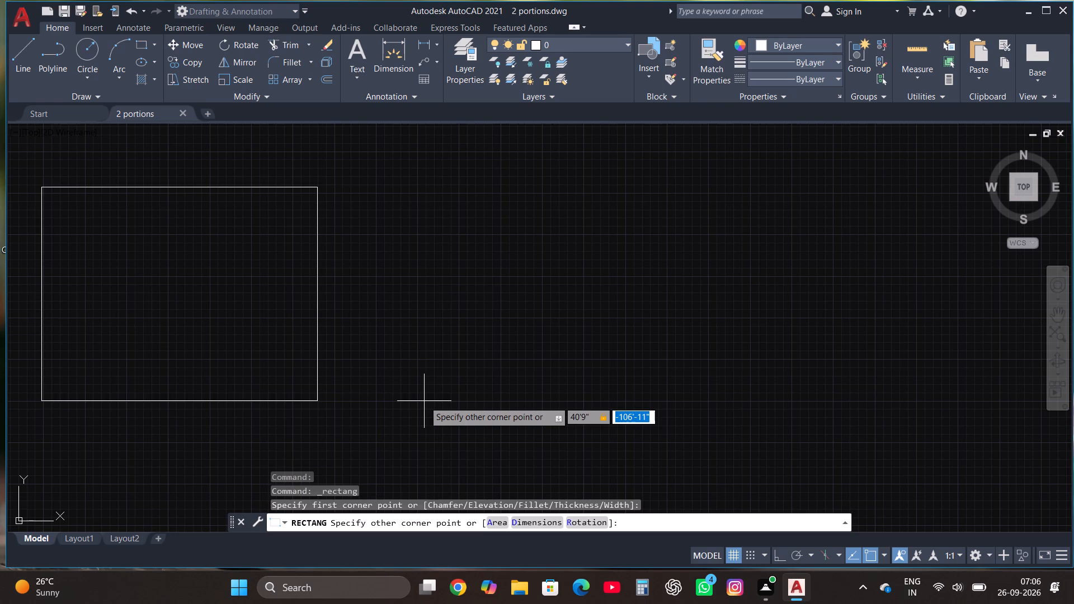
type("42'")
key("Return")
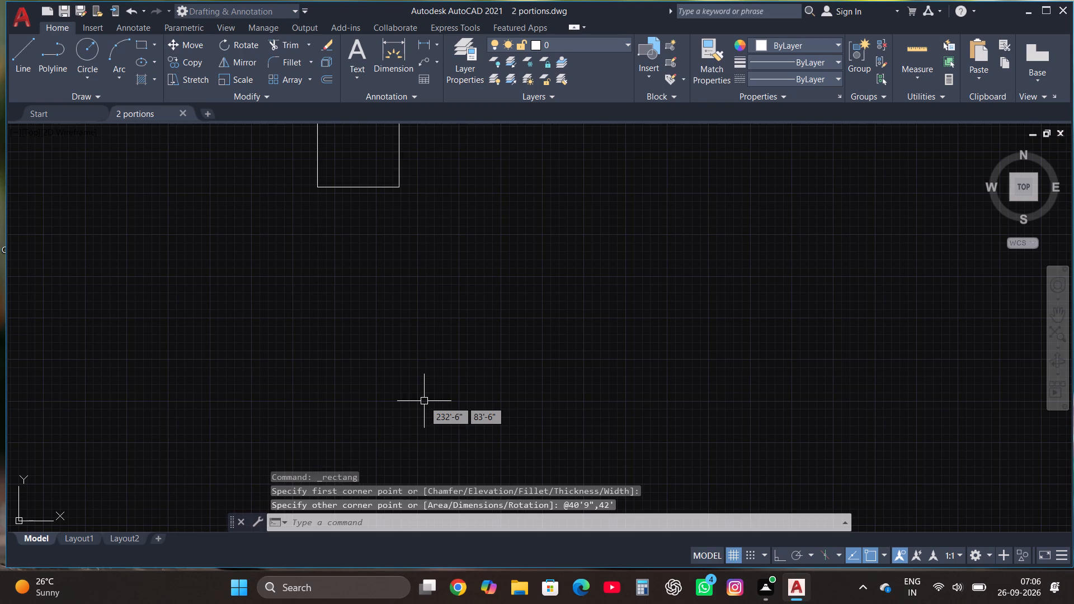
key("Escape")
Offset the 40'9" by 42' outline rectangle 9" inward to form the outer wall thickness.
scroll(424, 401, "down", 3)
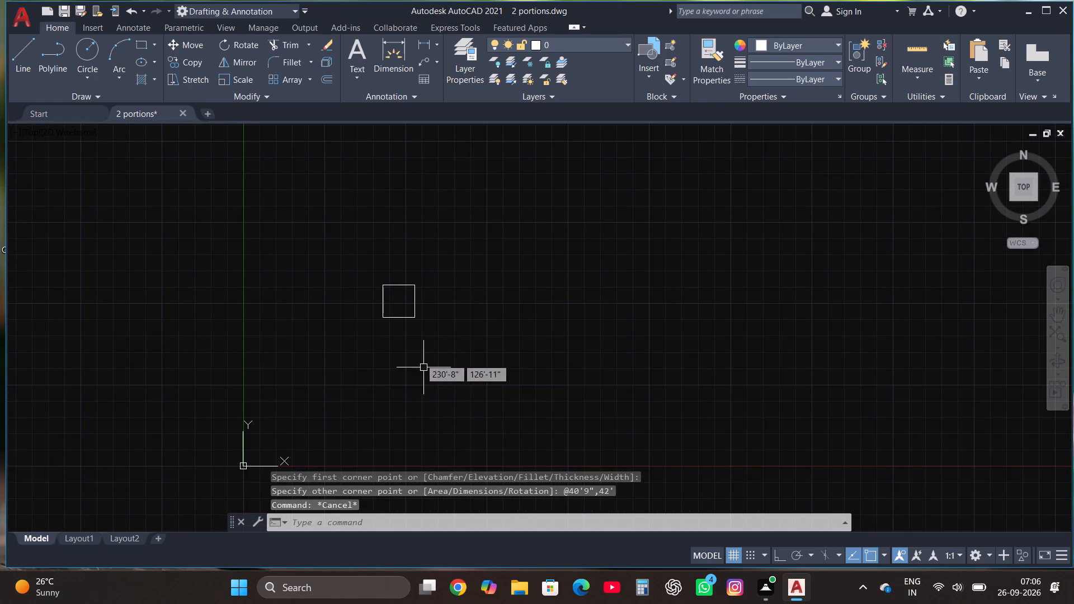
scroll(397, 285, "up", 2)
scroll(395, 339, "up", 2)
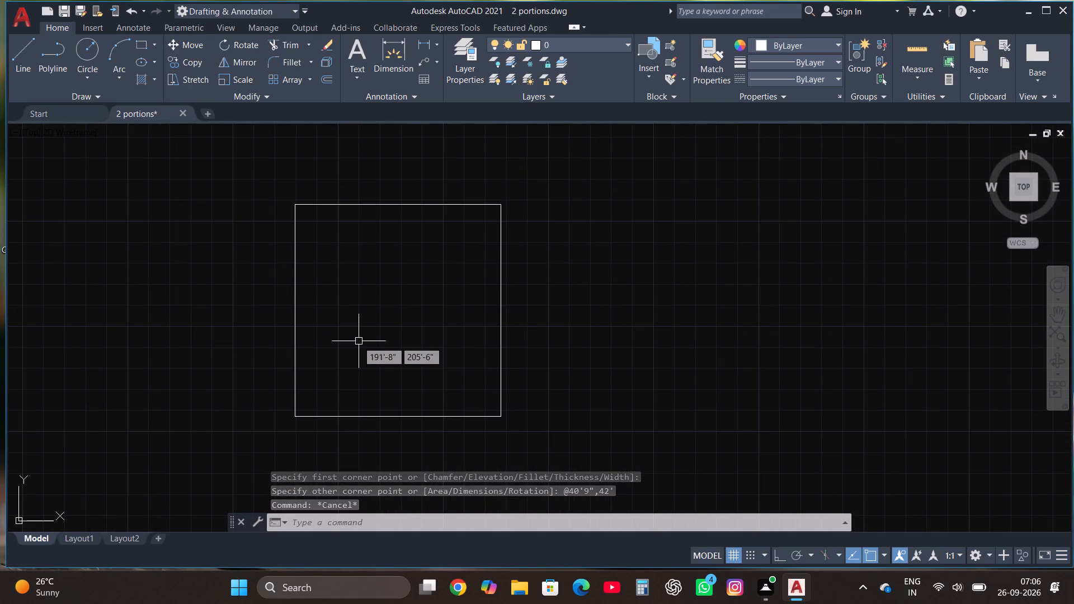
left_click(356, 339)
left_click(203, 317)
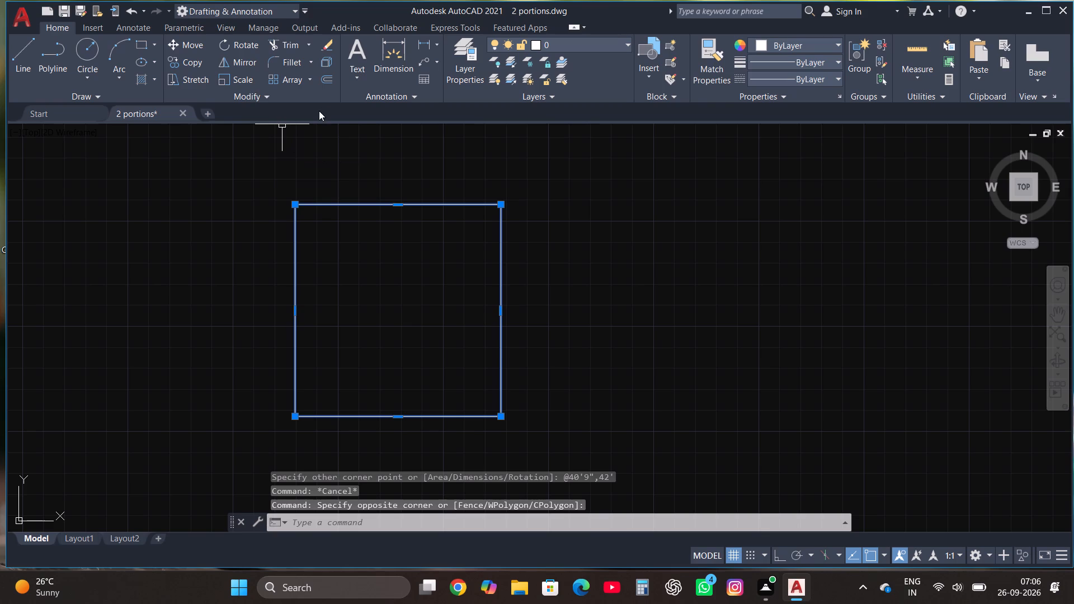
left_click(327, 85)
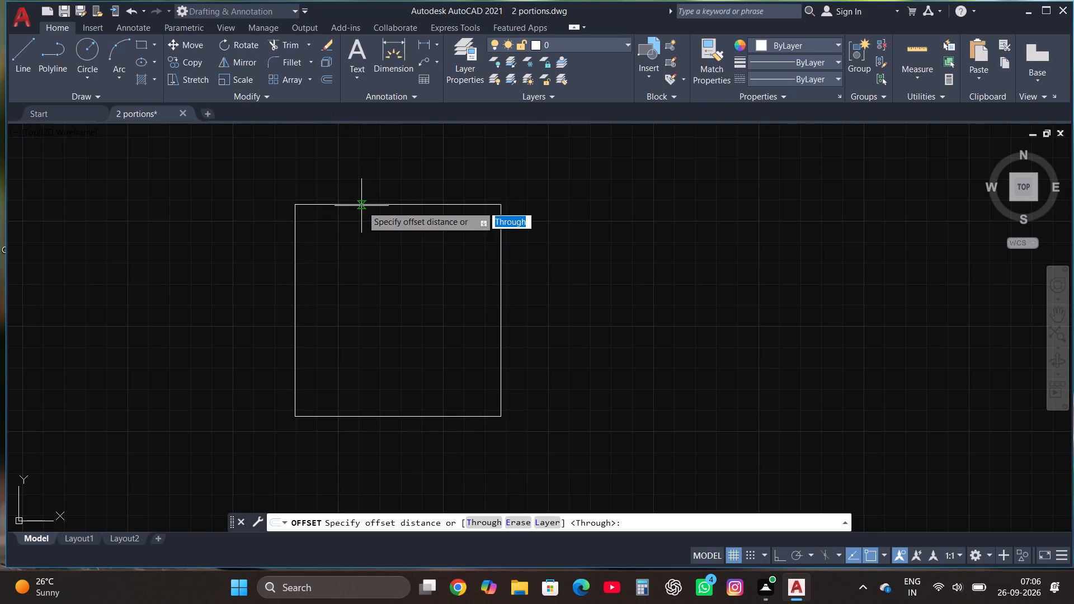
left_click(362, 206)
type("9\"")
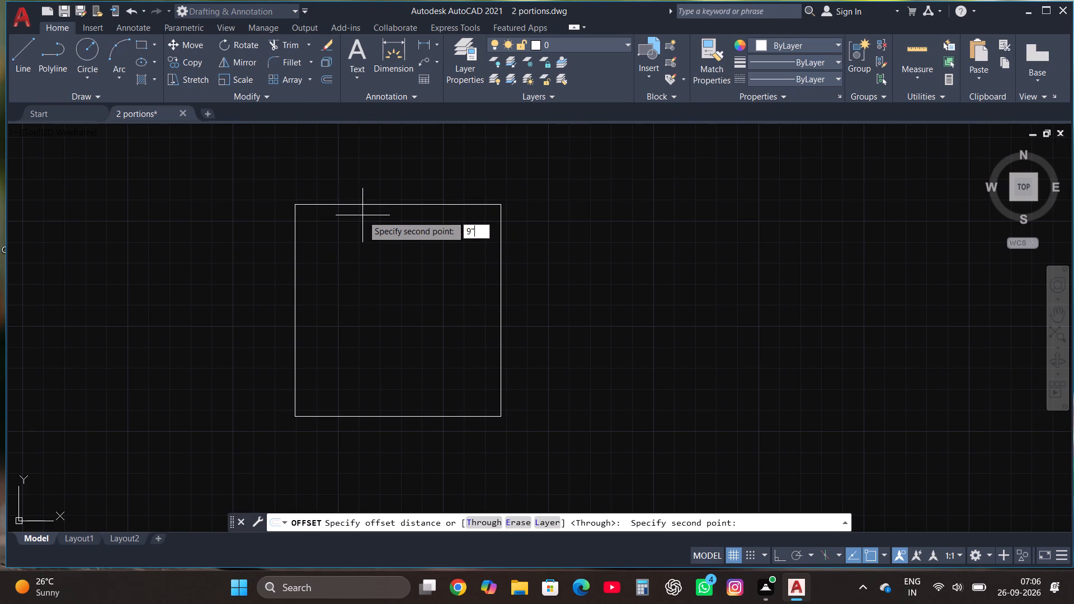
key("Return")
left_click(362, 242)
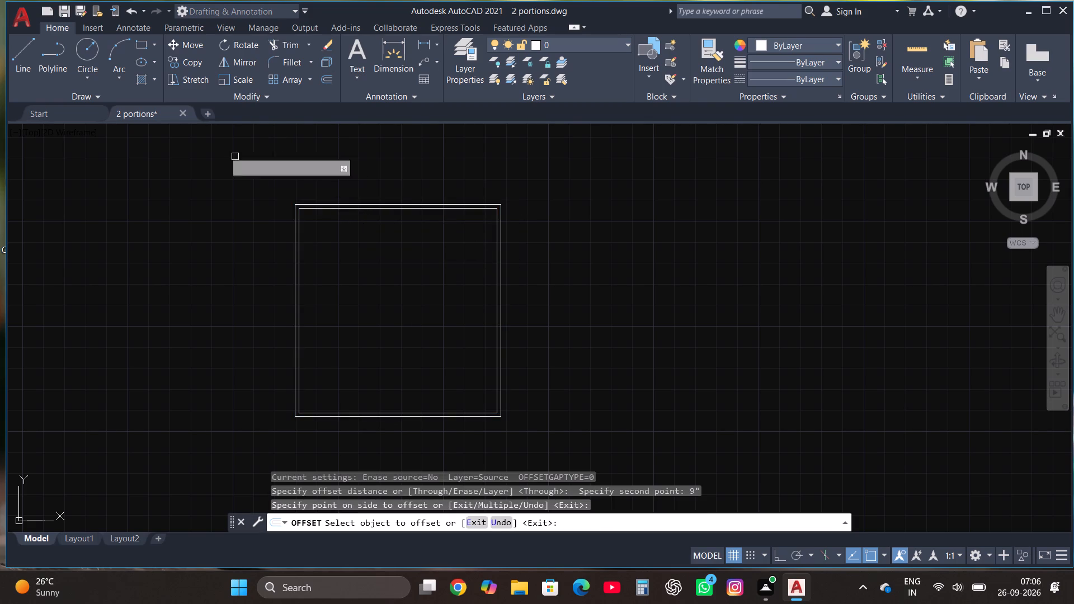
Draw lines for a room 12'5" wide and 10'2" deep from the inner wall's upper-left corner, with Ortho on.
left_click(26, 55)
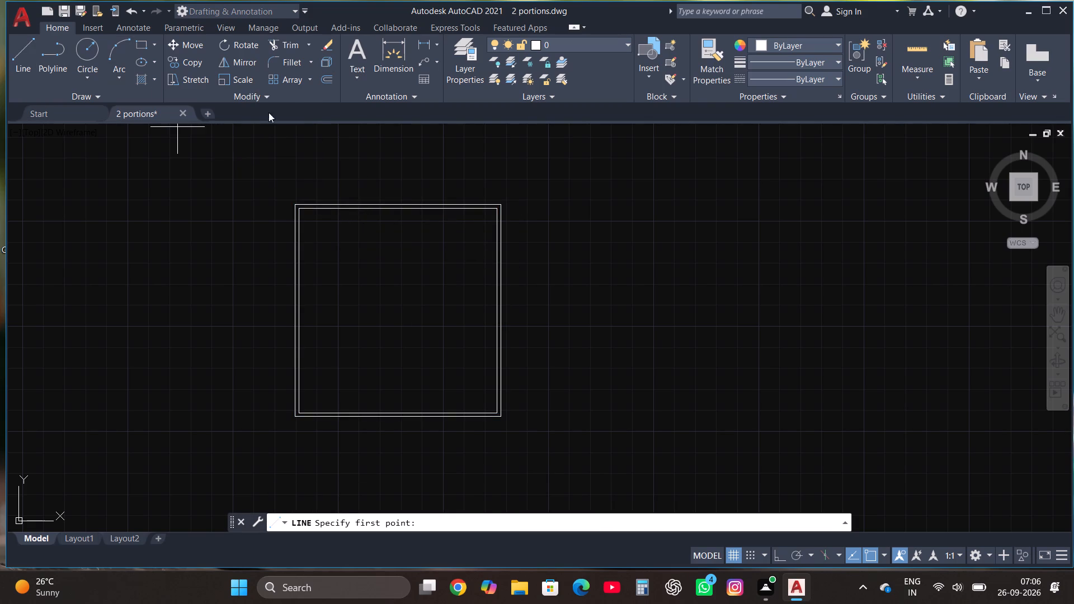
scroll(314, 208, "up", 4)
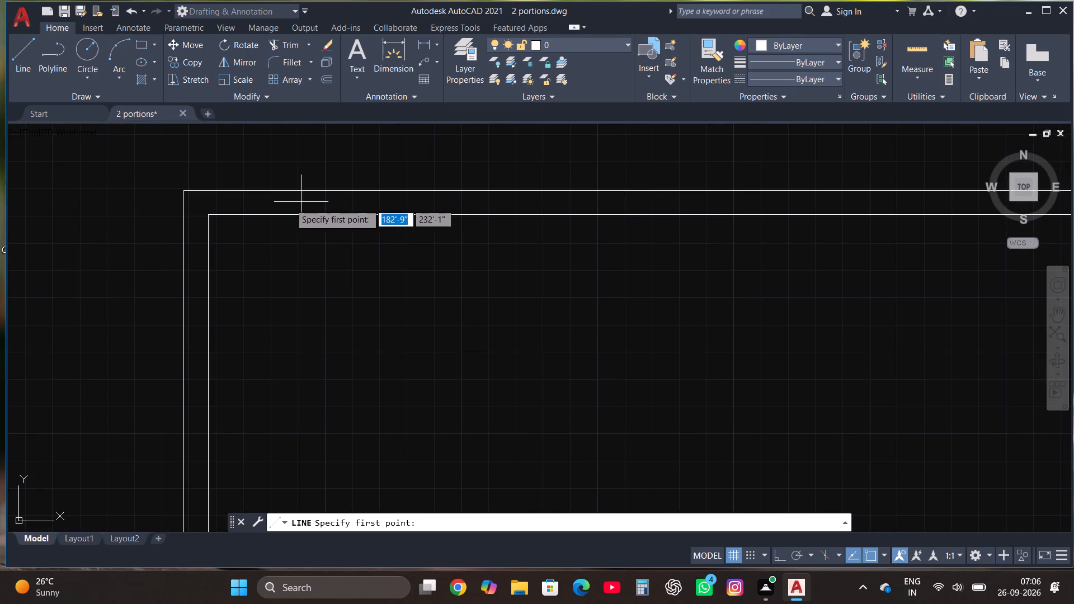
left_click(210, 215)
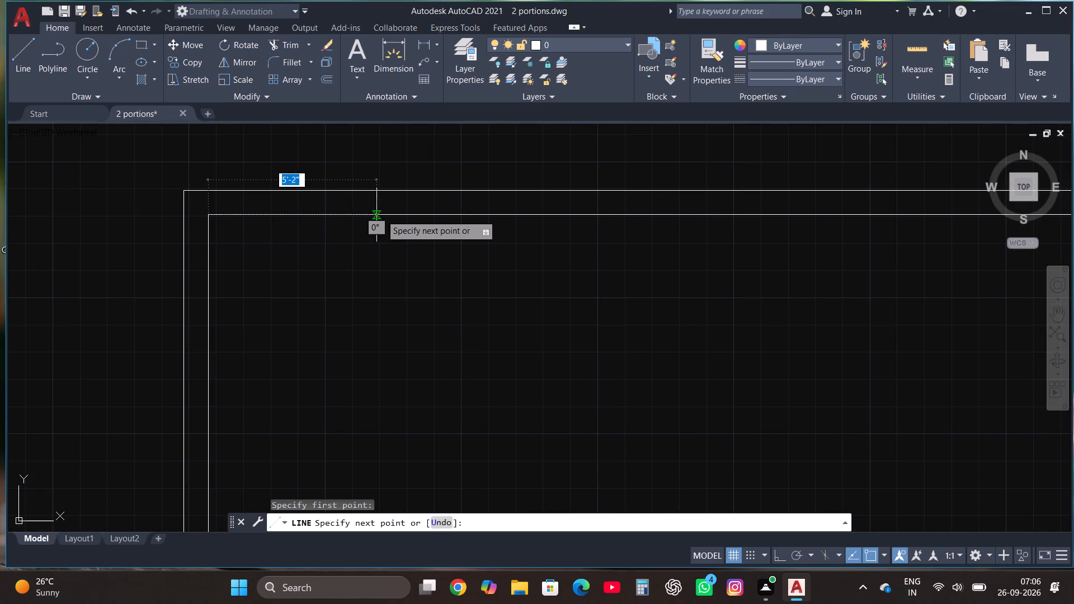
type("12'")
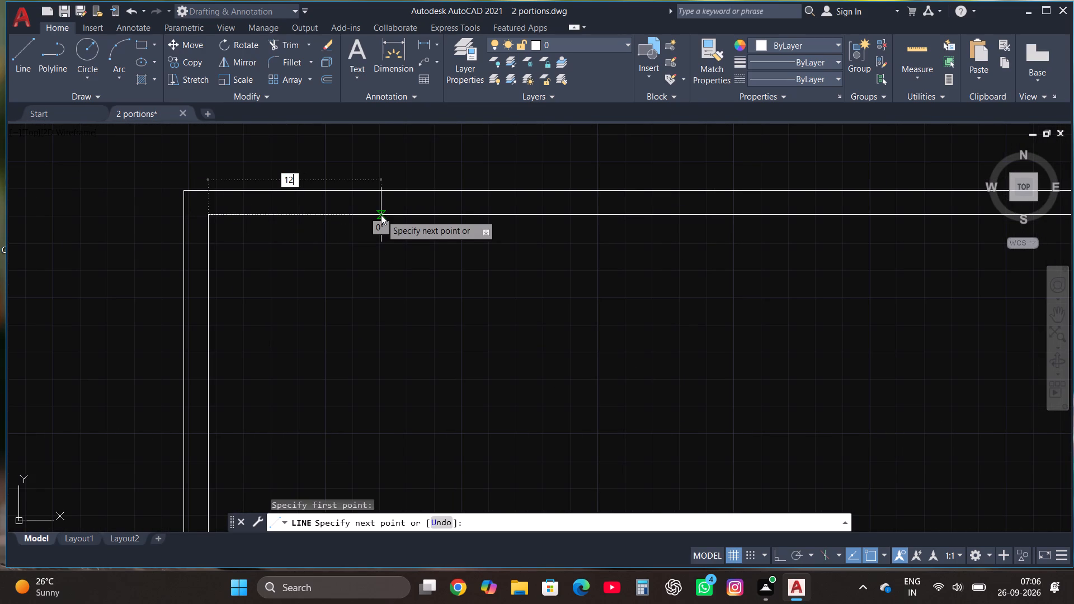
type("5\"")
key("Return")
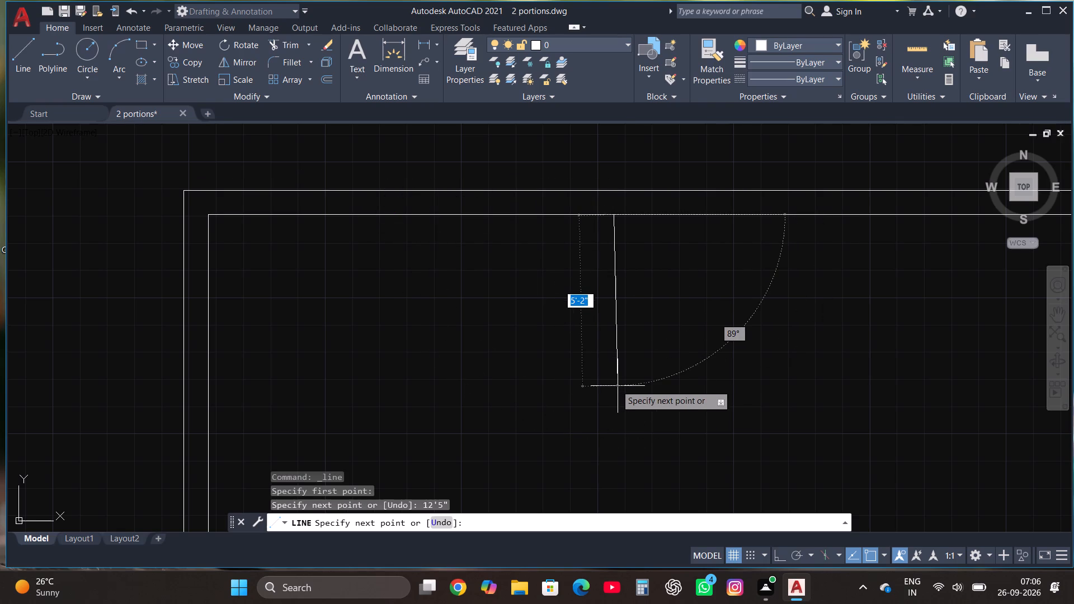
key("F8")
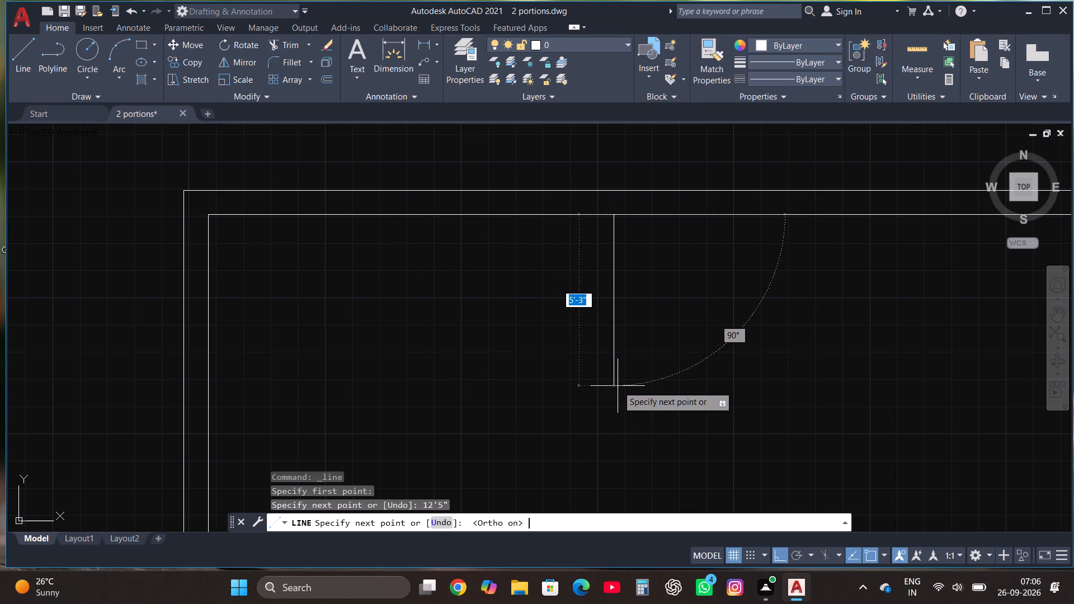
type("10'2\"")
key("Return")
scroll(620, 381, "down", 4)
scroll(624, 309, "up", 3)
type("12")
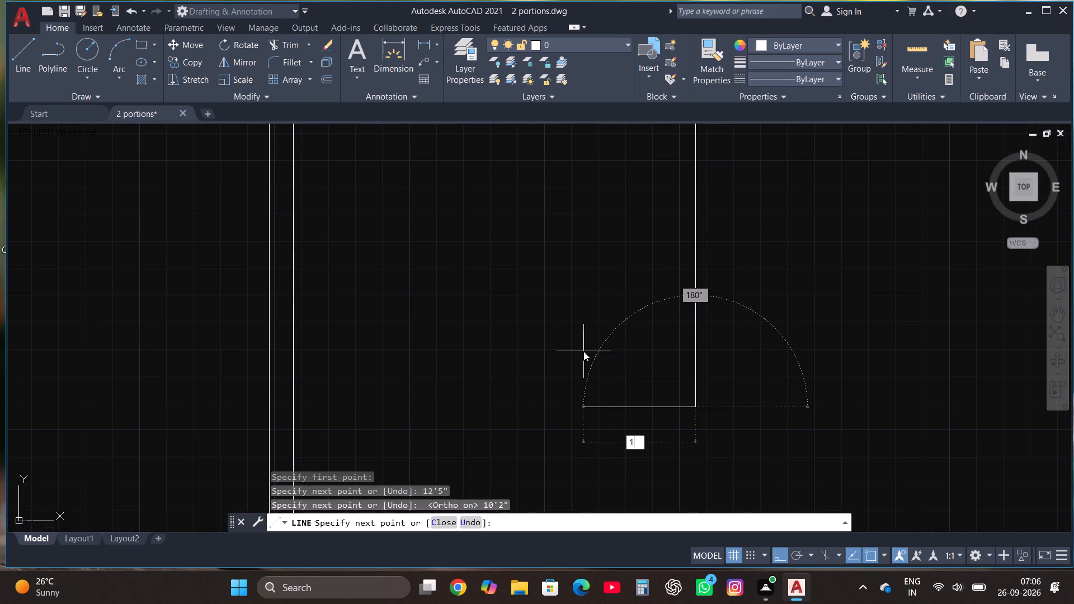
type("'5\"")
key("Return")
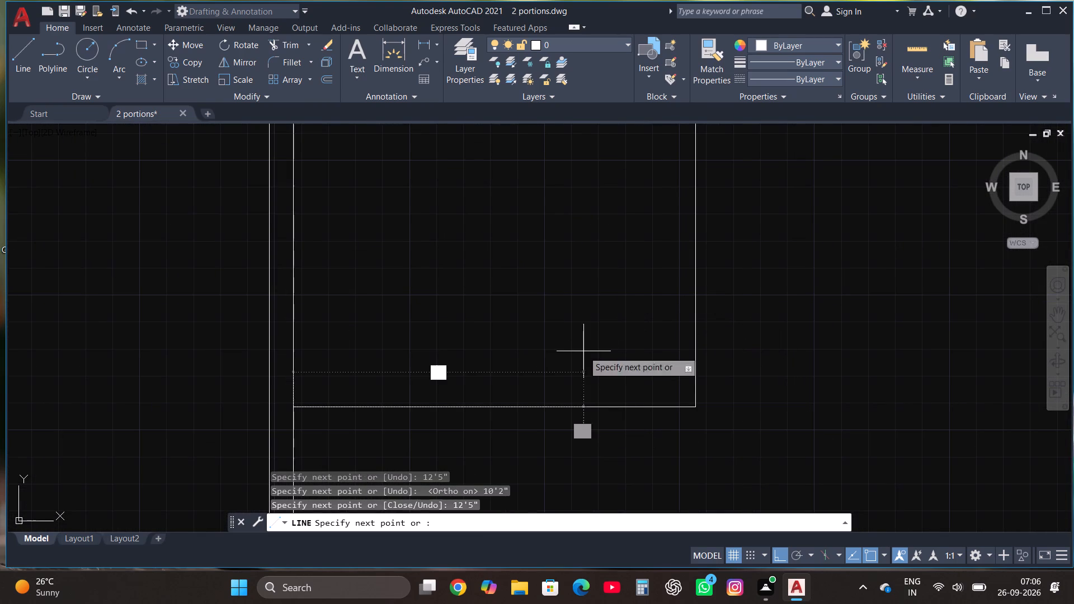
key("Escape")
Offset the room's right and bottom lines 4.5" outward to form the partition walls.
scroll(326, 362, "down", 2)
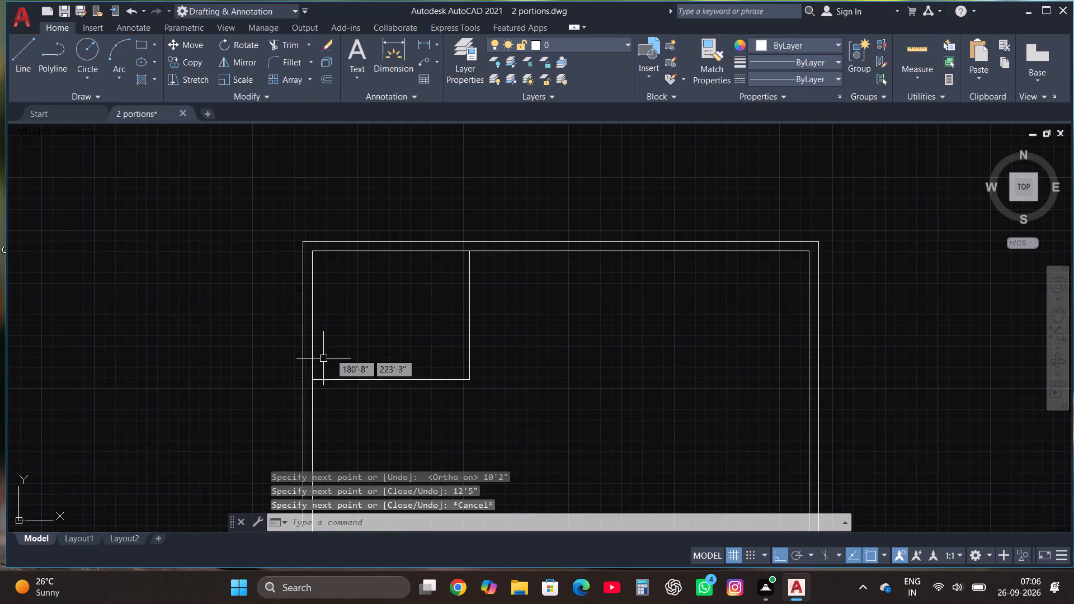
left_click(488, 394)
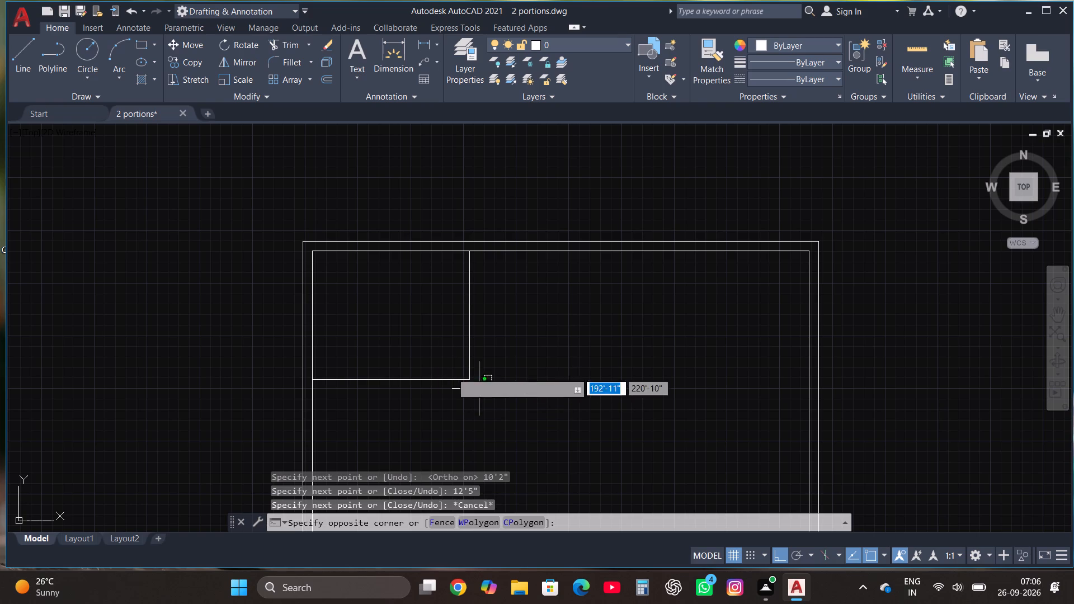
left_click(439, 358)
scroll(543, 353, "up", 1)
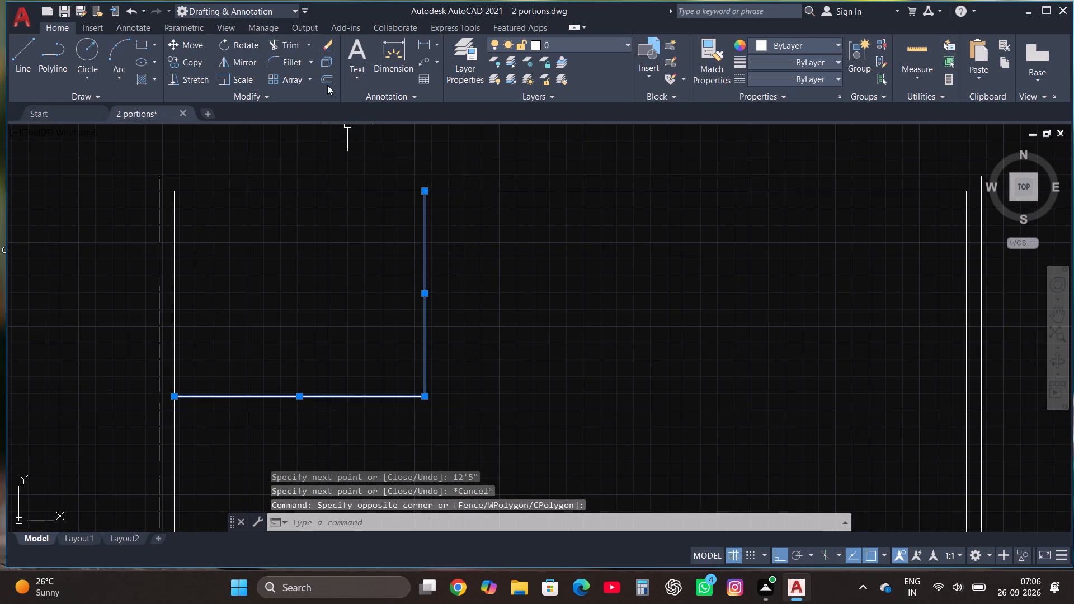
left_click(327, 77)
left_click(423, 300)
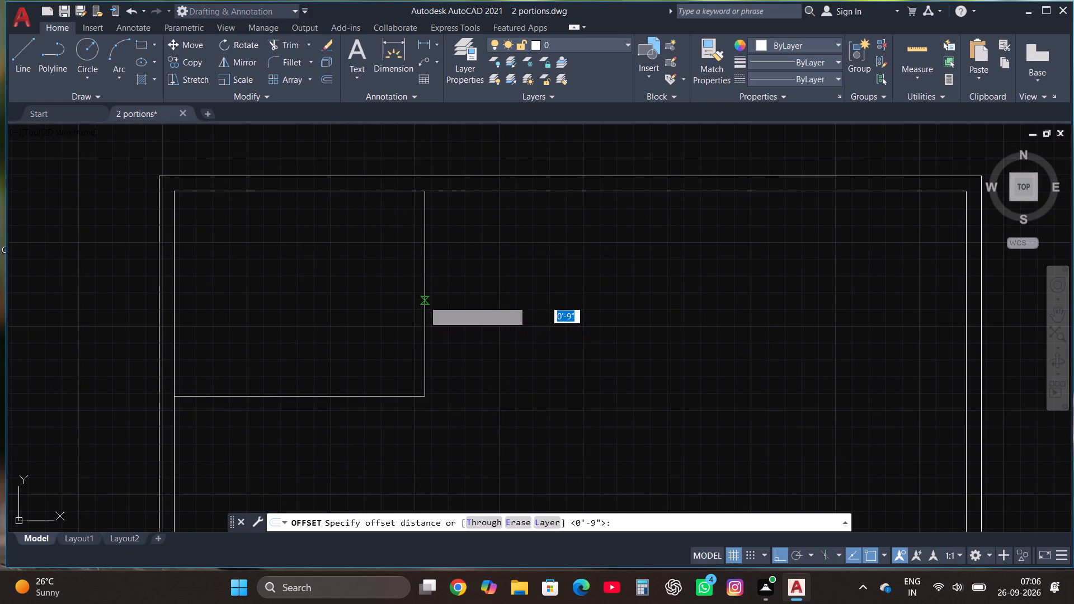
type("4.")
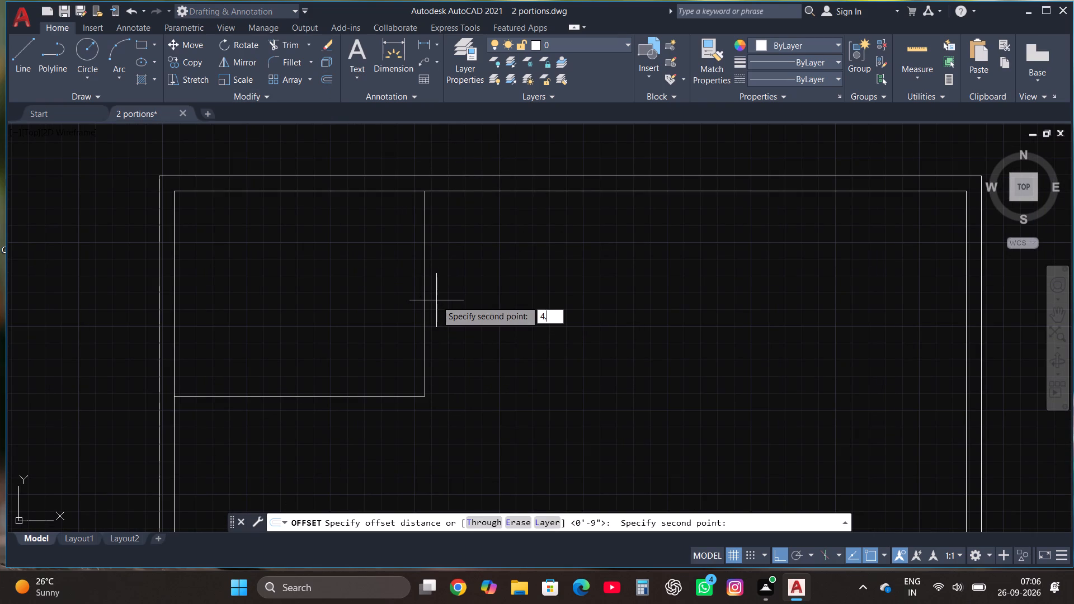
key("5")
key("shift+quotedbl")
key("Return")
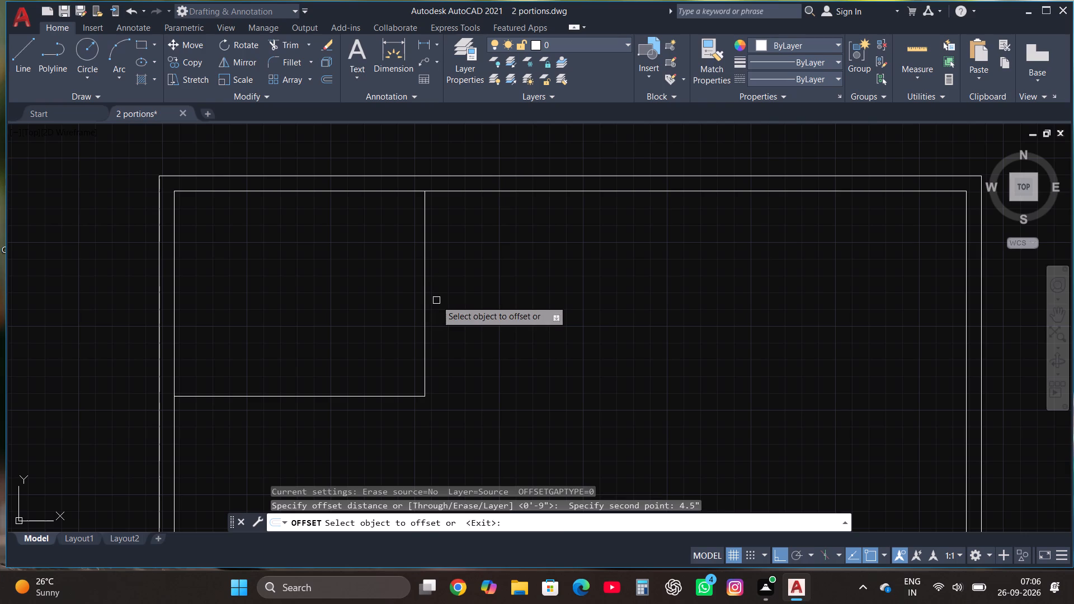
left_click(427, 278)
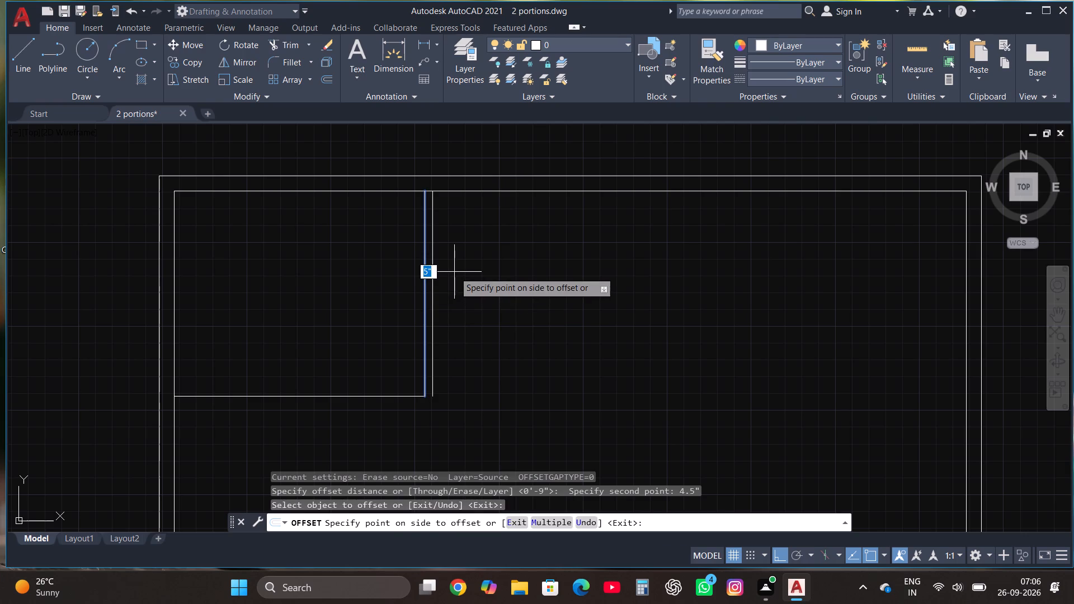
left_click(454, 272)
left_click(364, 394)
left_click(360, 424)
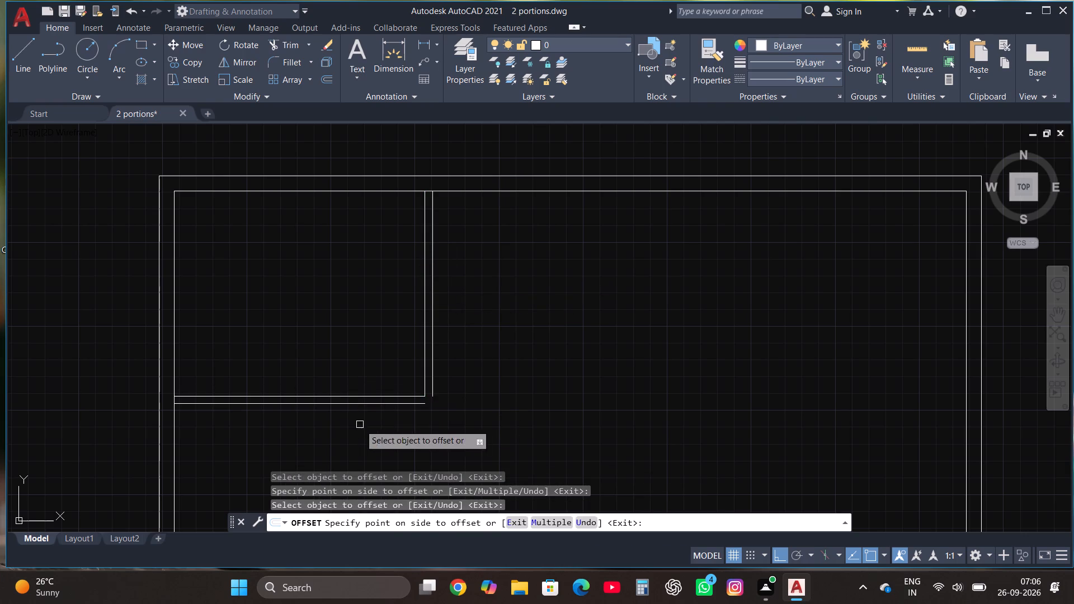
Fillet the two outer partition lines so they meet at the room's lower-right corner.
left_click(295, 65)
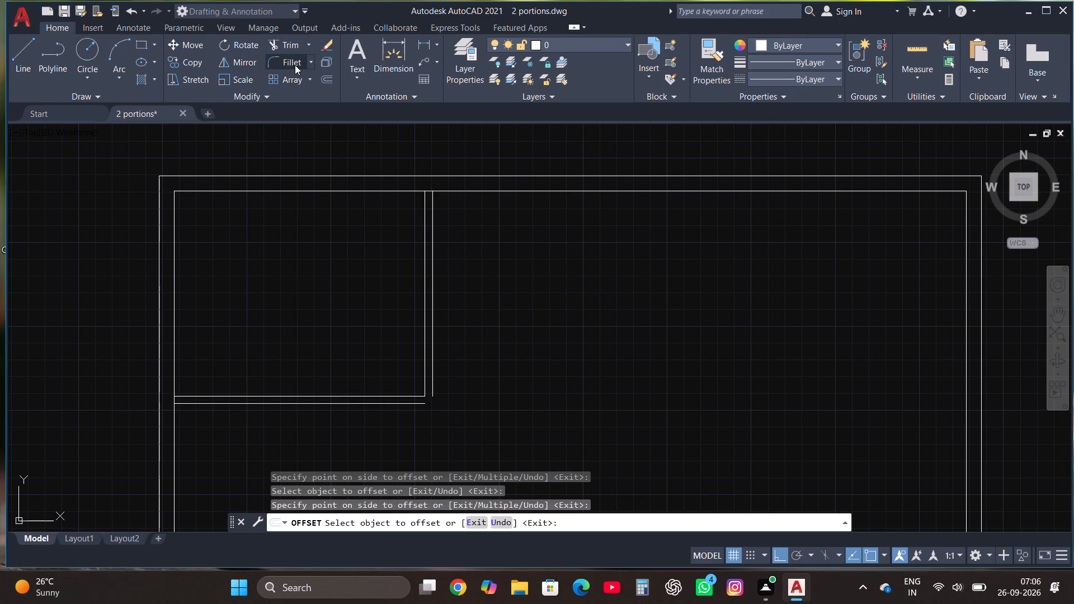
left_click(356, 403)
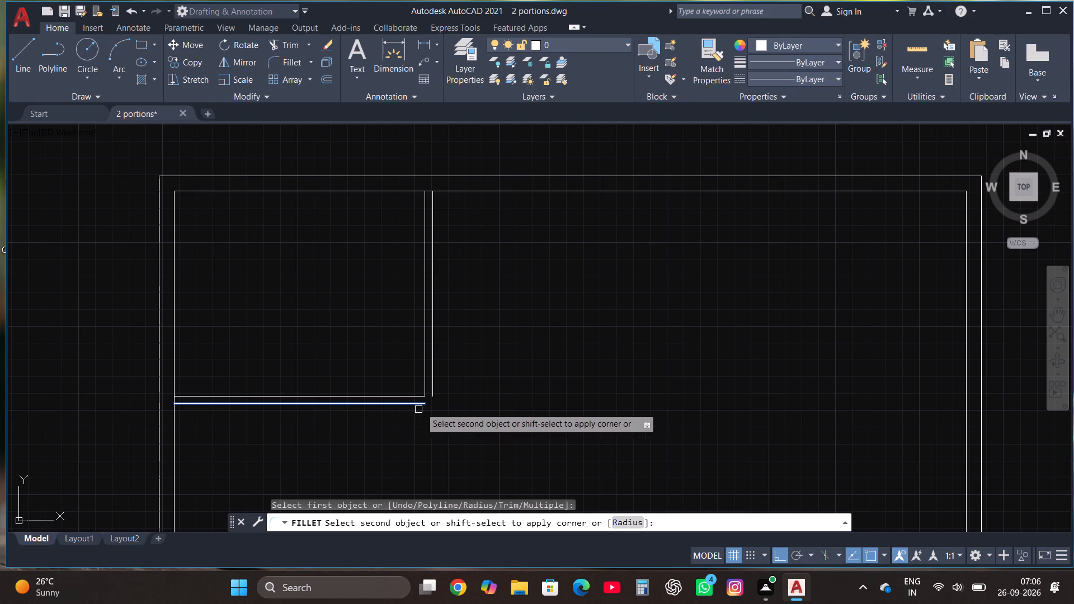
left_click(431, 375)
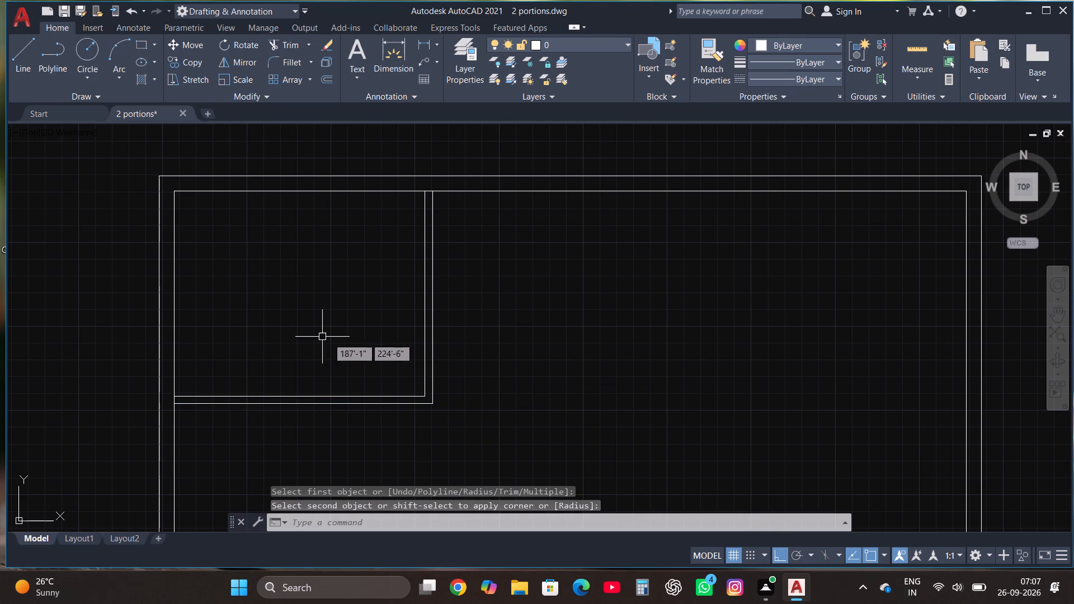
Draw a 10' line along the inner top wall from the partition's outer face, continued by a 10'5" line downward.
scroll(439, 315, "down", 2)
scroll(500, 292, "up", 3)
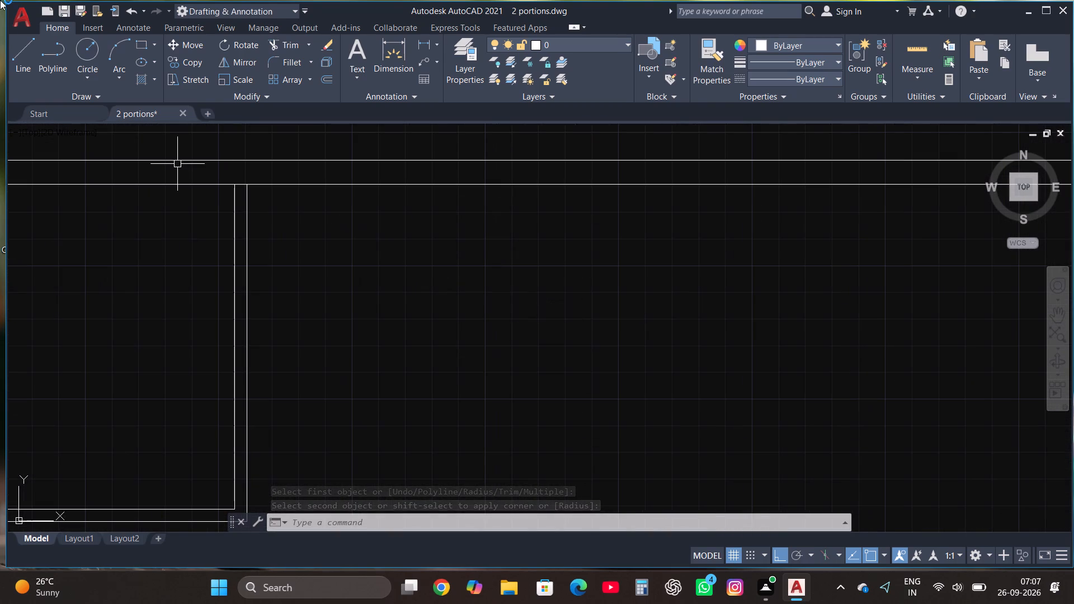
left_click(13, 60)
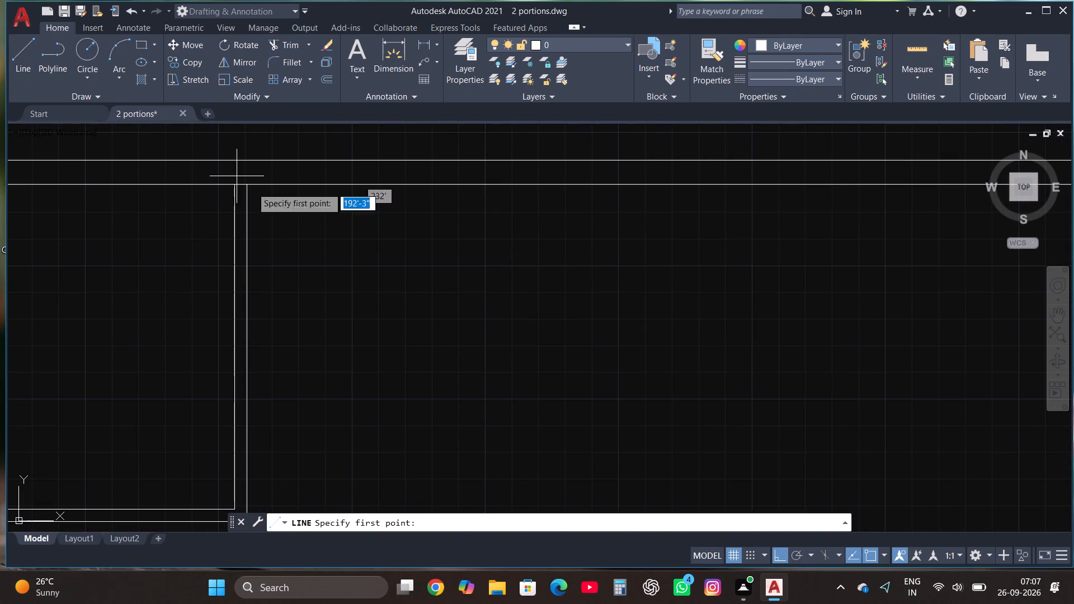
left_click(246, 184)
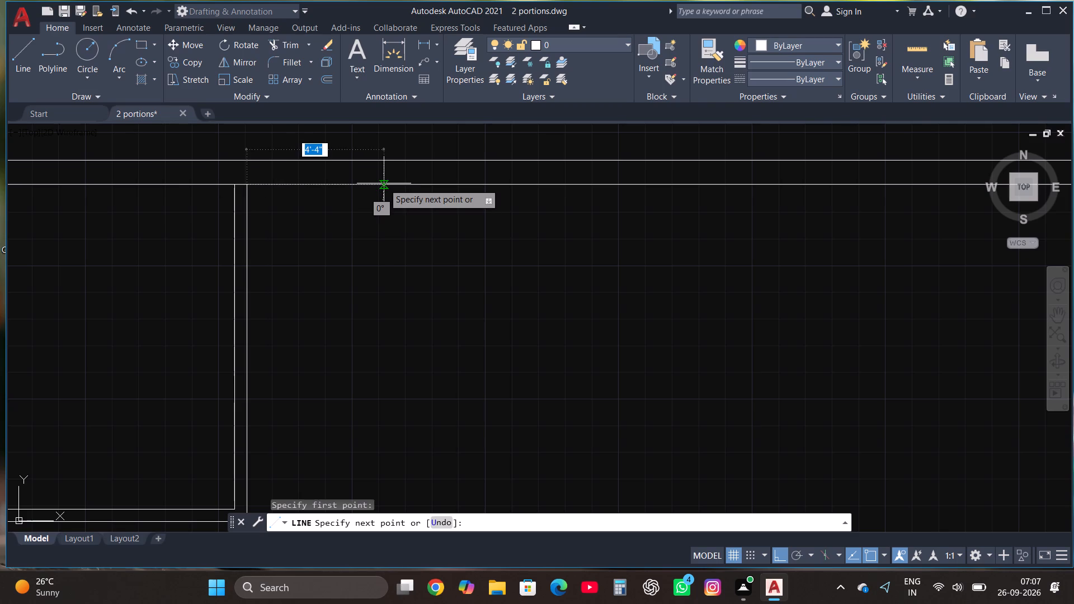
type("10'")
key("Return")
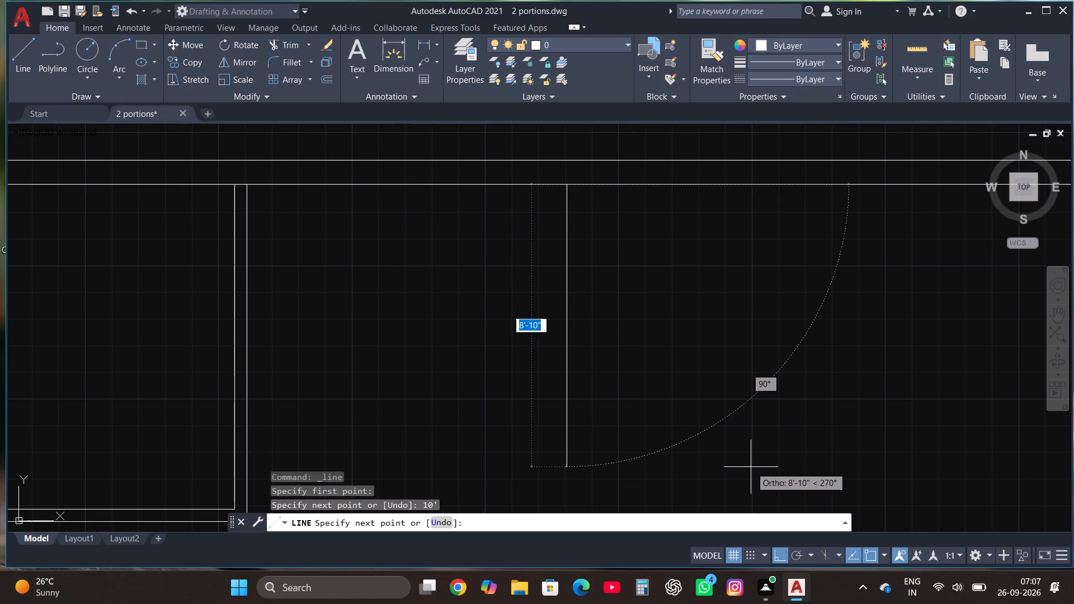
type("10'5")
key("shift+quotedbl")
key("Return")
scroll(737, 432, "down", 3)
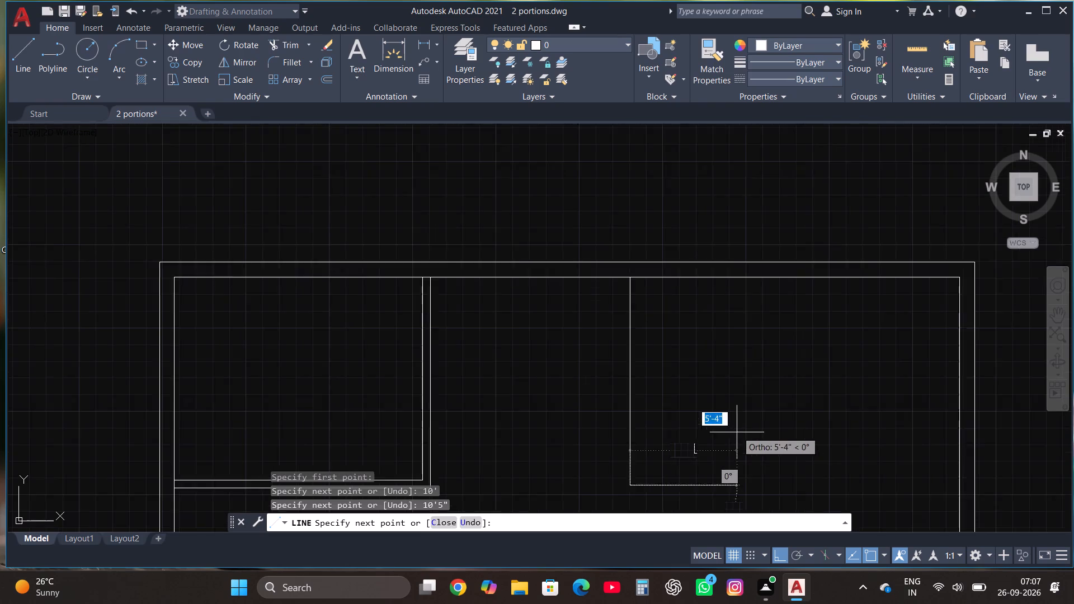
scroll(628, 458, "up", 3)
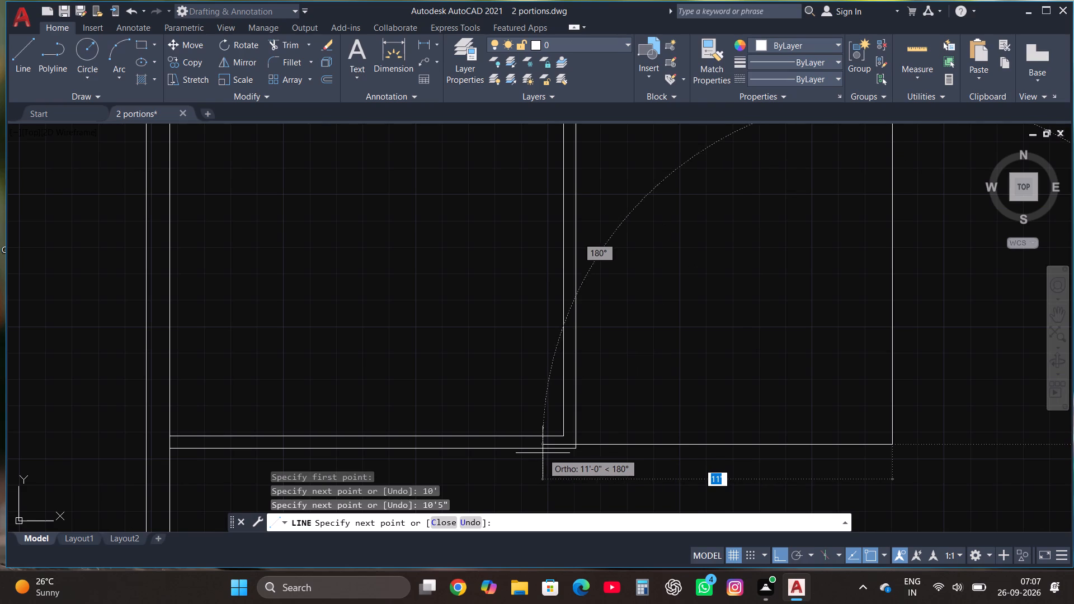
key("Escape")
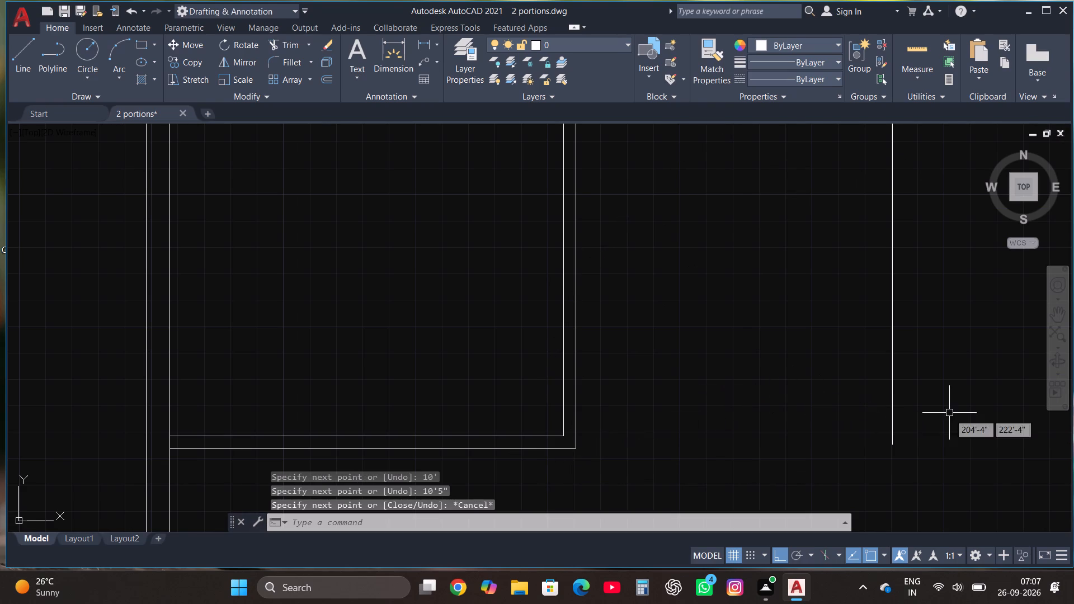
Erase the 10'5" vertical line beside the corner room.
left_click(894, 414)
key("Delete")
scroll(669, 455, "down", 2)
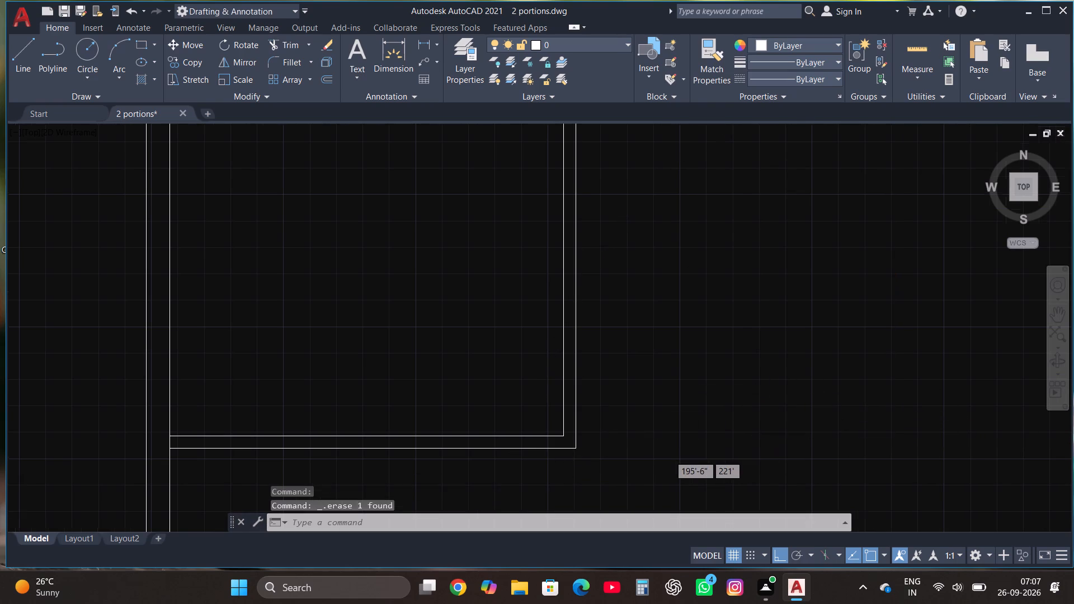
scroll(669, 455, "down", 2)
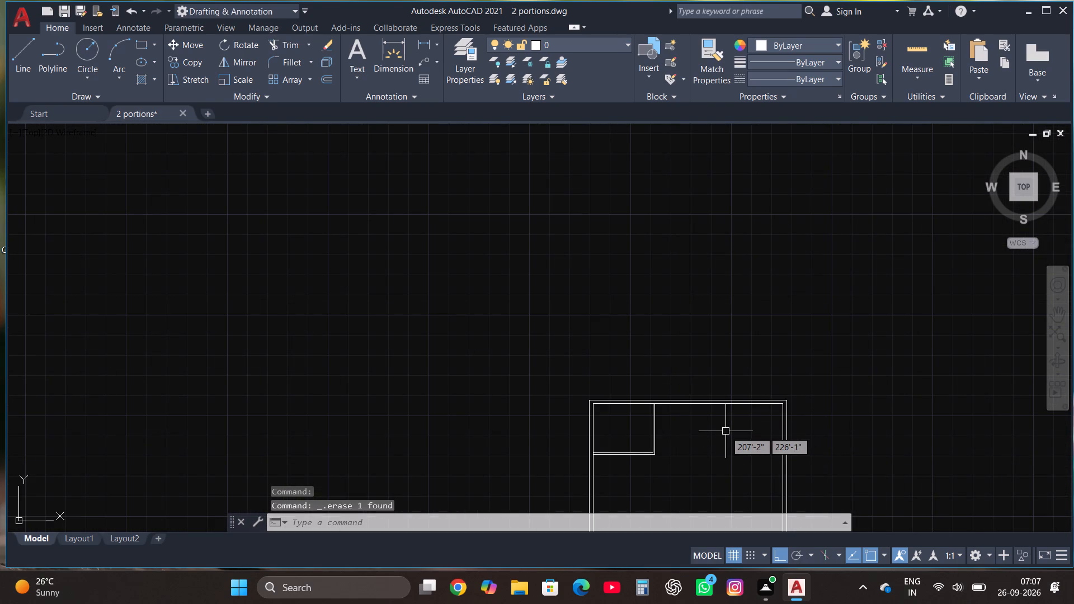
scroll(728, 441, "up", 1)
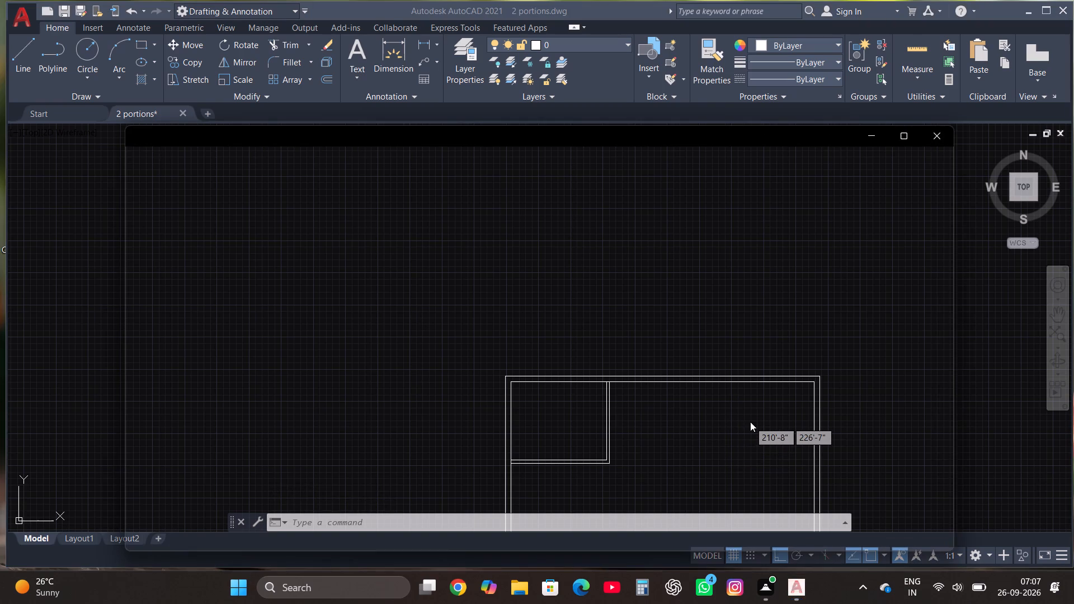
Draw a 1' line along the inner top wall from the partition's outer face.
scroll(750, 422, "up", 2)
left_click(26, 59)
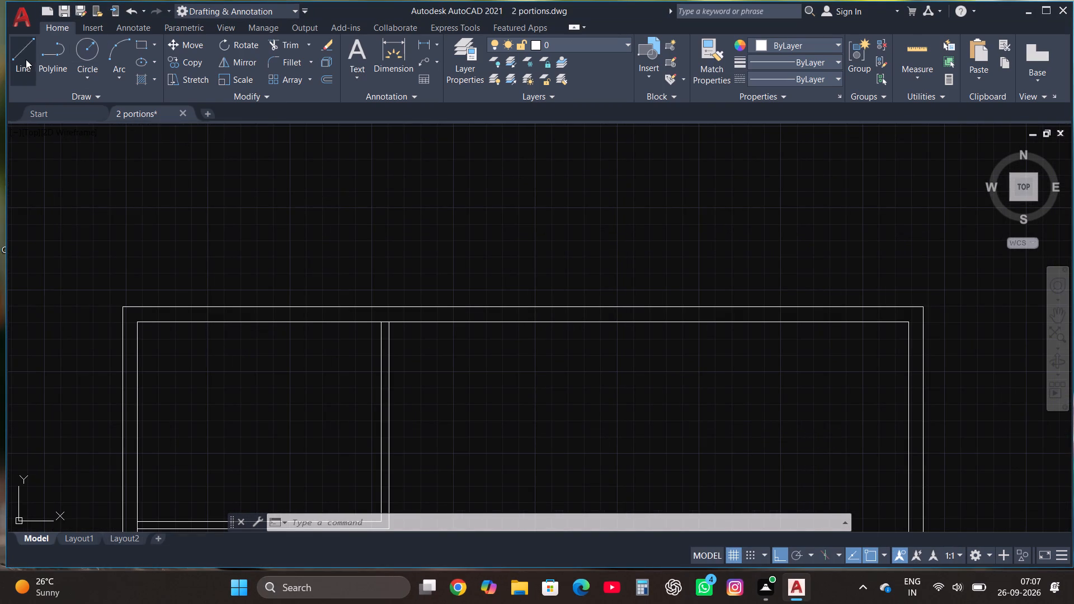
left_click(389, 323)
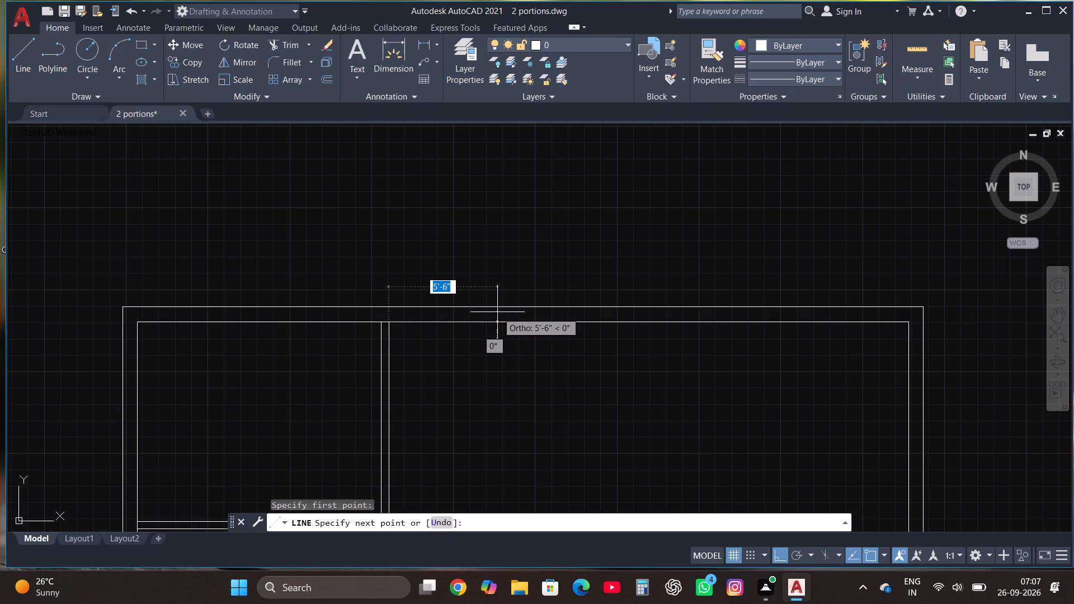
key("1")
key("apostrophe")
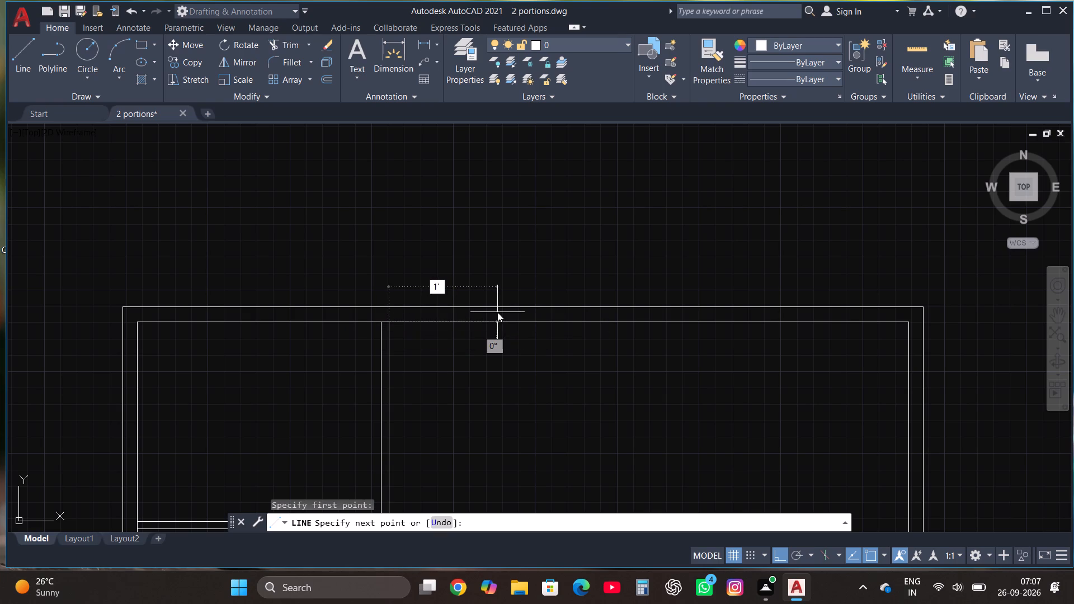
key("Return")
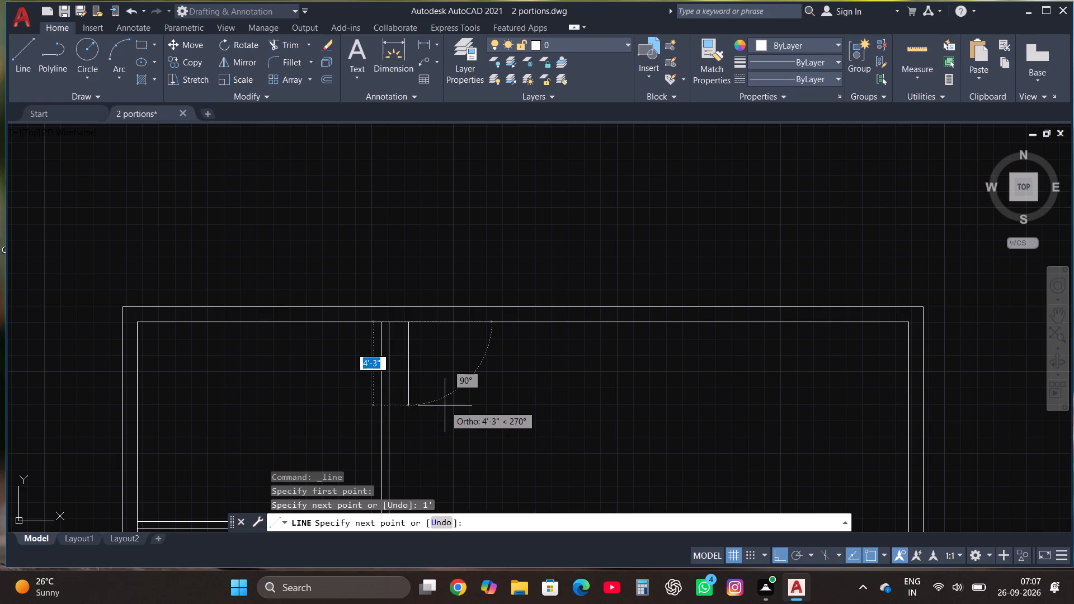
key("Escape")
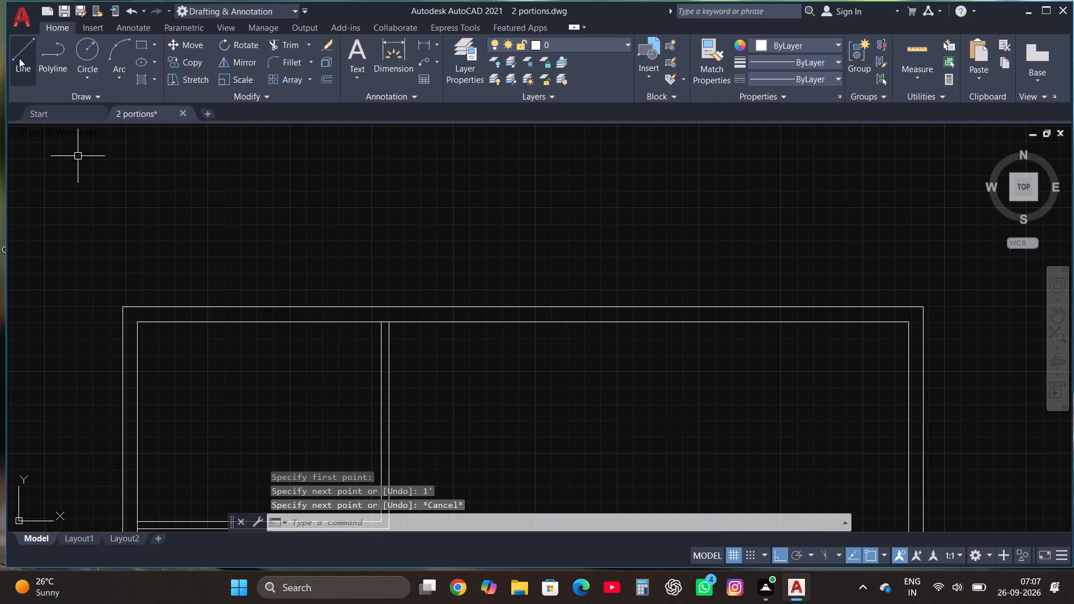
Draw a 10' line along the inner top wall from the partition's outer face, continued by a 10'5" line downward.
left_click(20, 57)
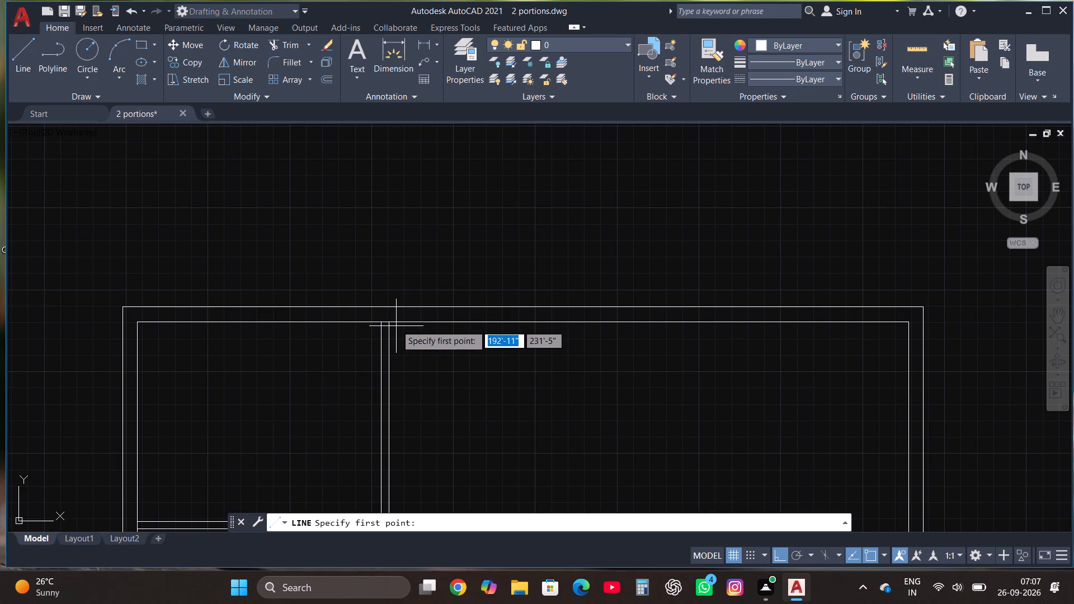
left_click(388, 322)
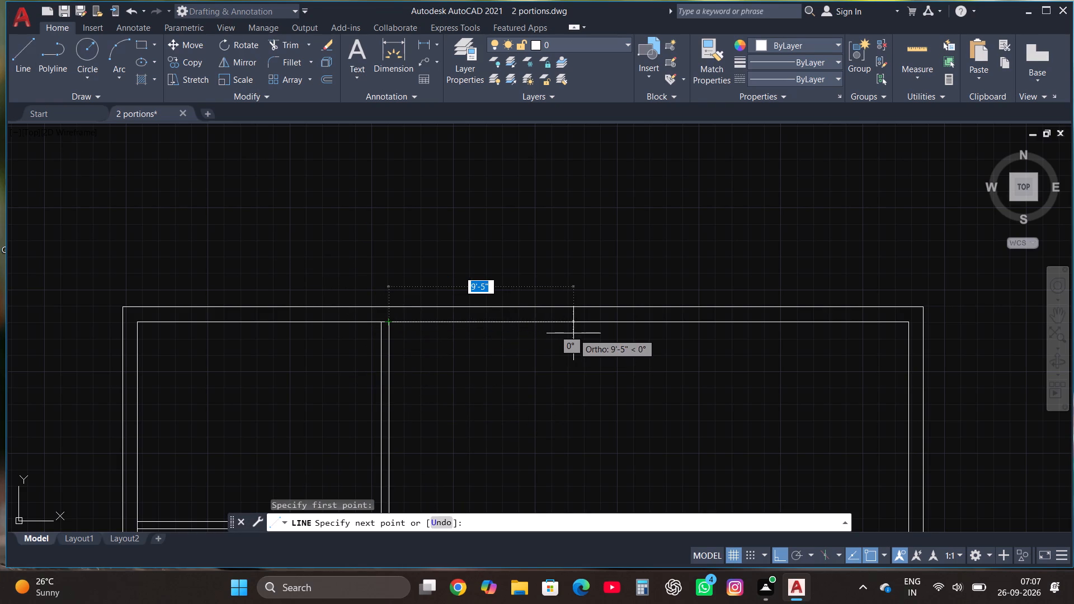
type("10'")
key("Return")
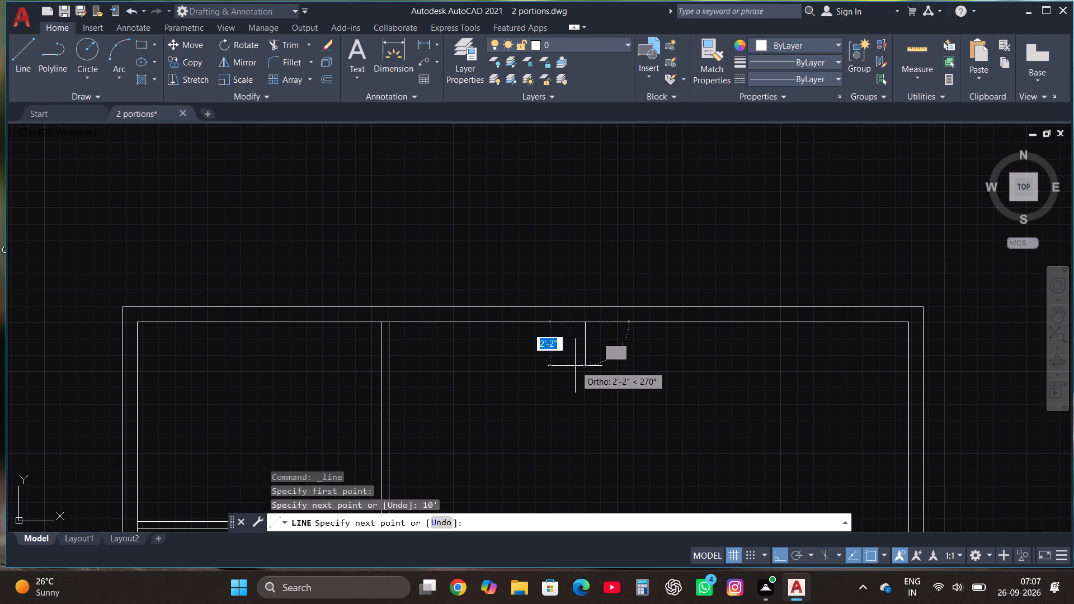
type("10'5\"")
key("Return")
scroll(576, 367, "down", 3)
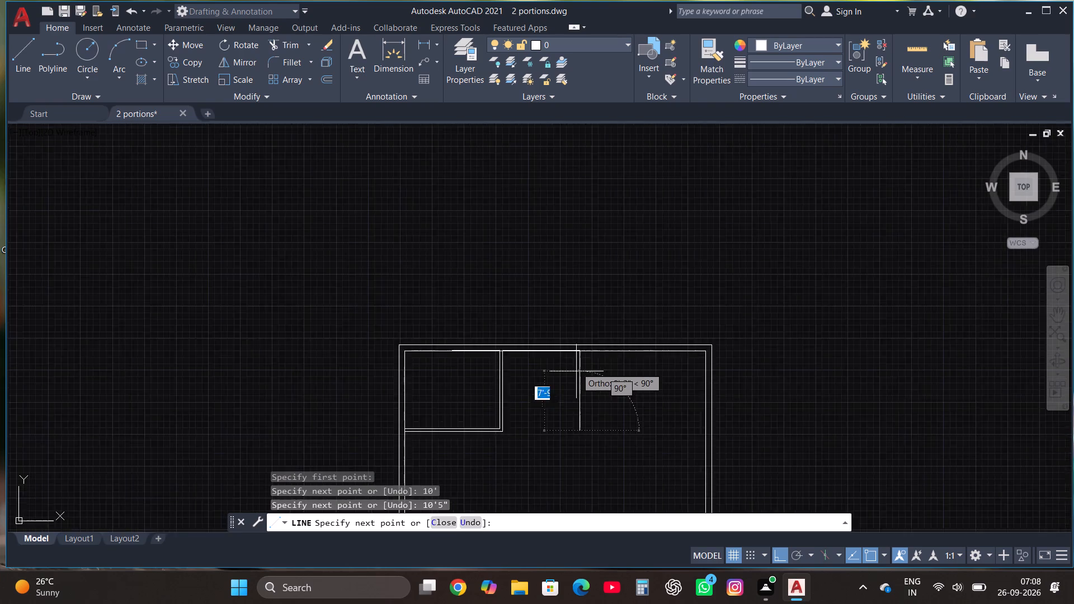
scroll(574, 398, "down", 1)
scroll(562, 426, "up", 4)
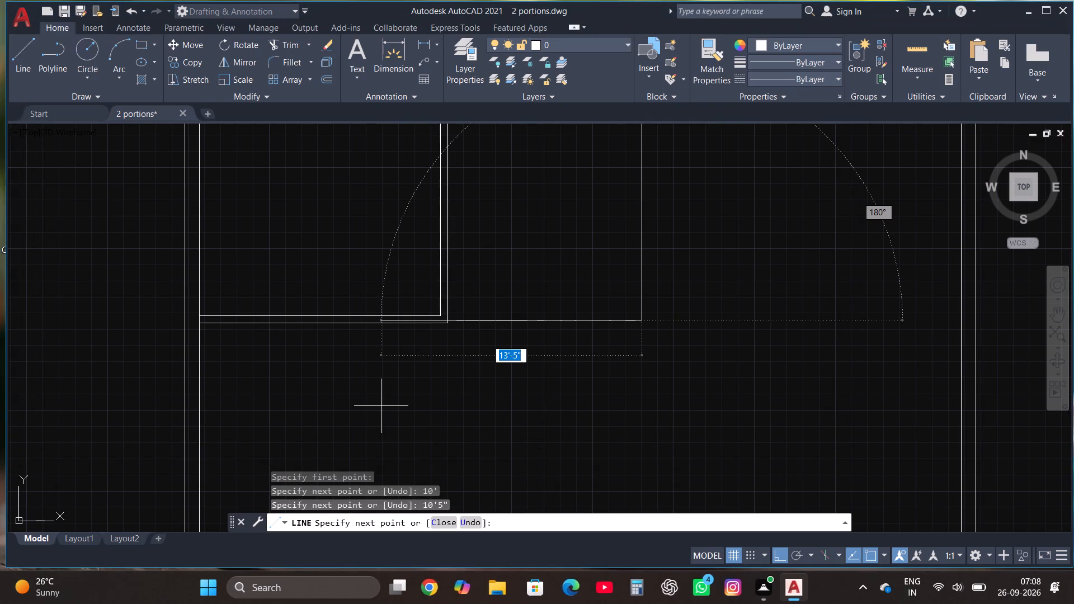
key("Escape")
scroll(394, 402, "down", 1)
scroll(479, 369, "down", 1)
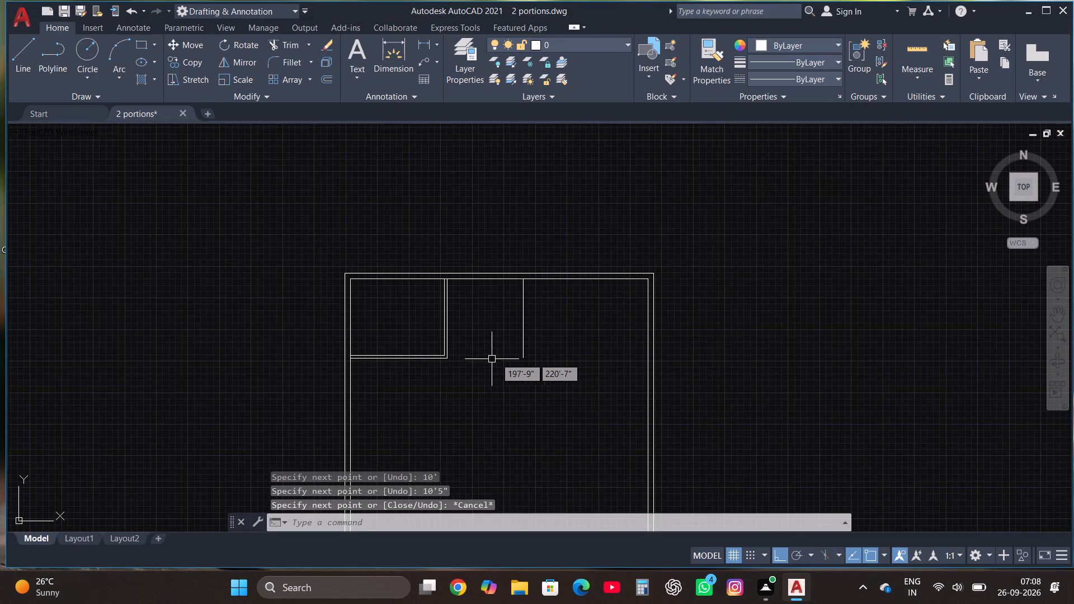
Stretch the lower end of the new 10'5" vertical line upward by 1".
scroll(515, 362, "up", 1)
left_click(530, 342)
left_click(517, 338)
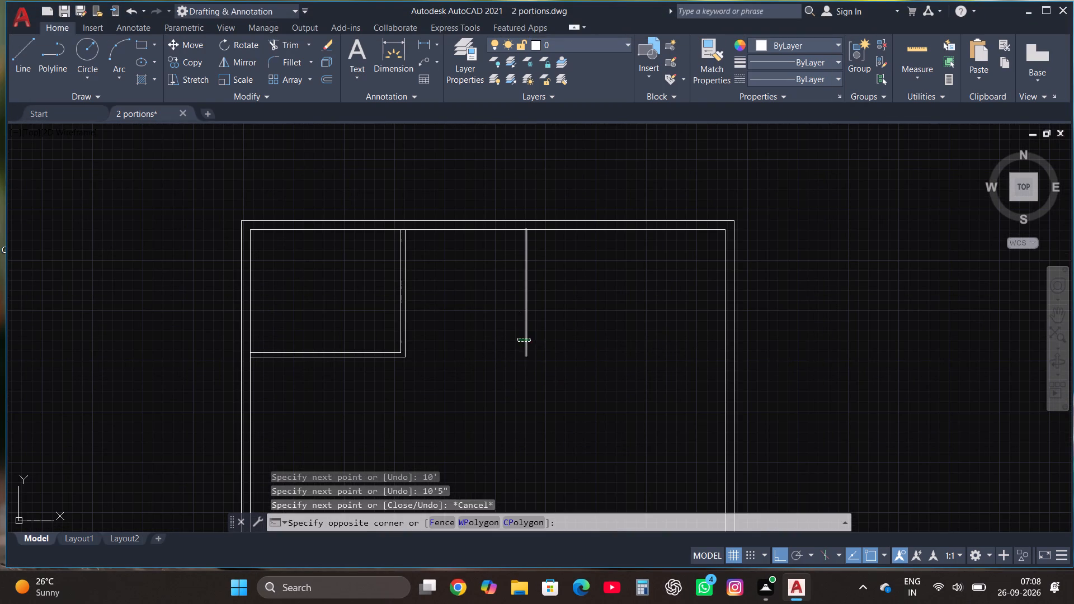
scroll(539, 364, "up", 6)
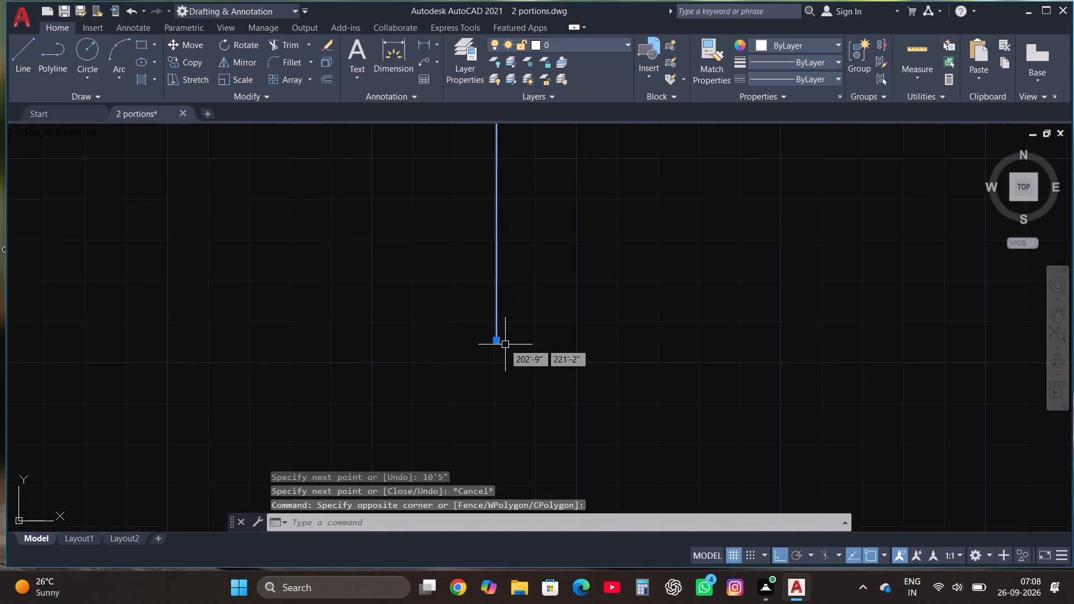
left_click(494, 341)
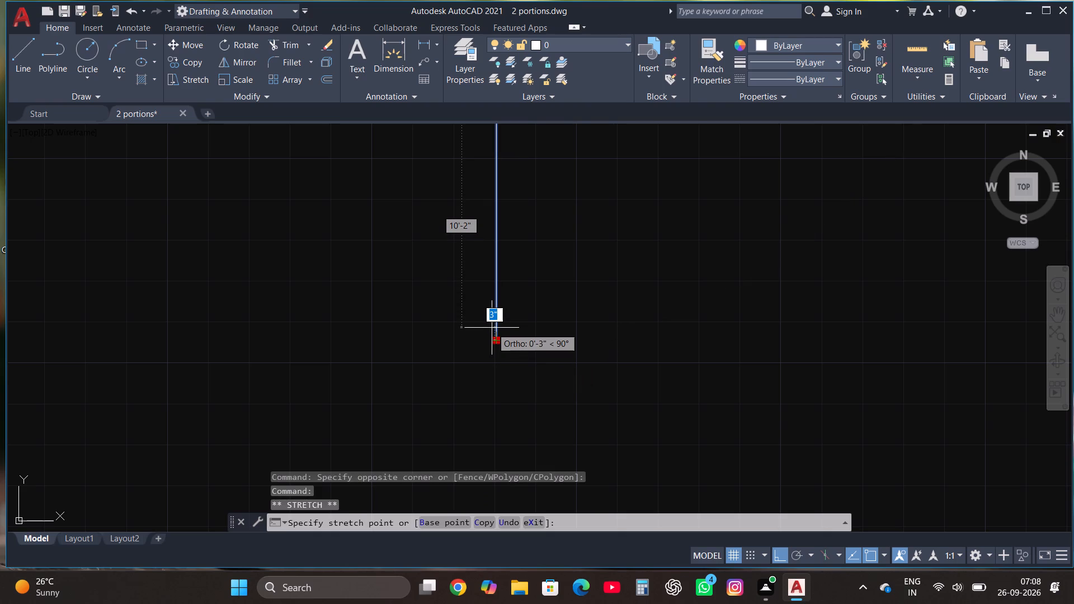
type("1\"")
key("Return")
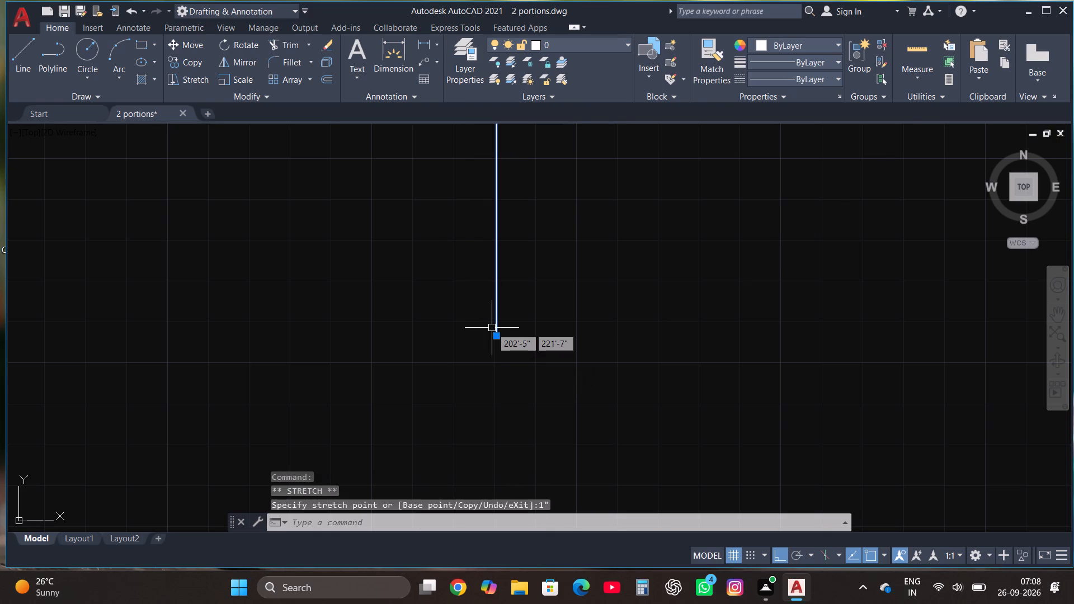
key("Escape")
Draw two horizontal lines from the corner room's inner and outer lower-right corners, running rightward past the new vertical line.
scroll(492, 328, "down", 3)
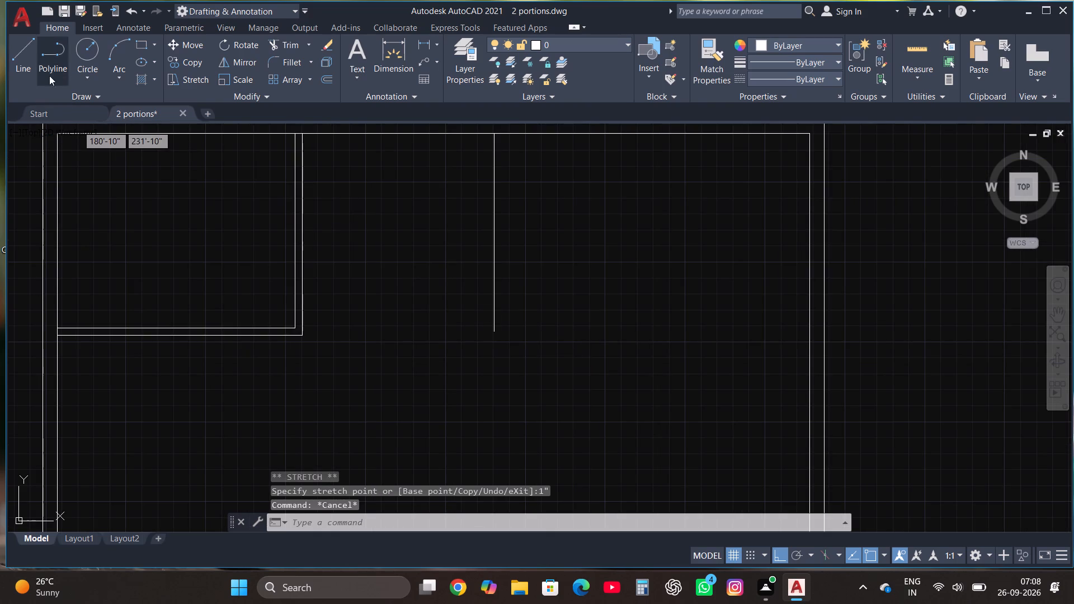
left_click(22, 64)
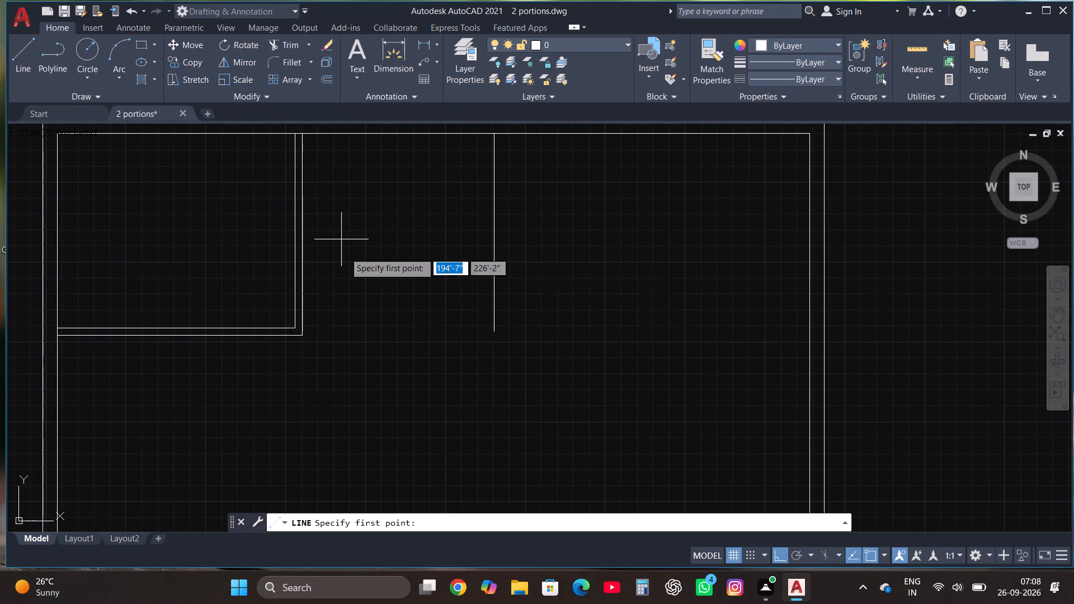
left_click(295, 326)
left_click(574, 339)
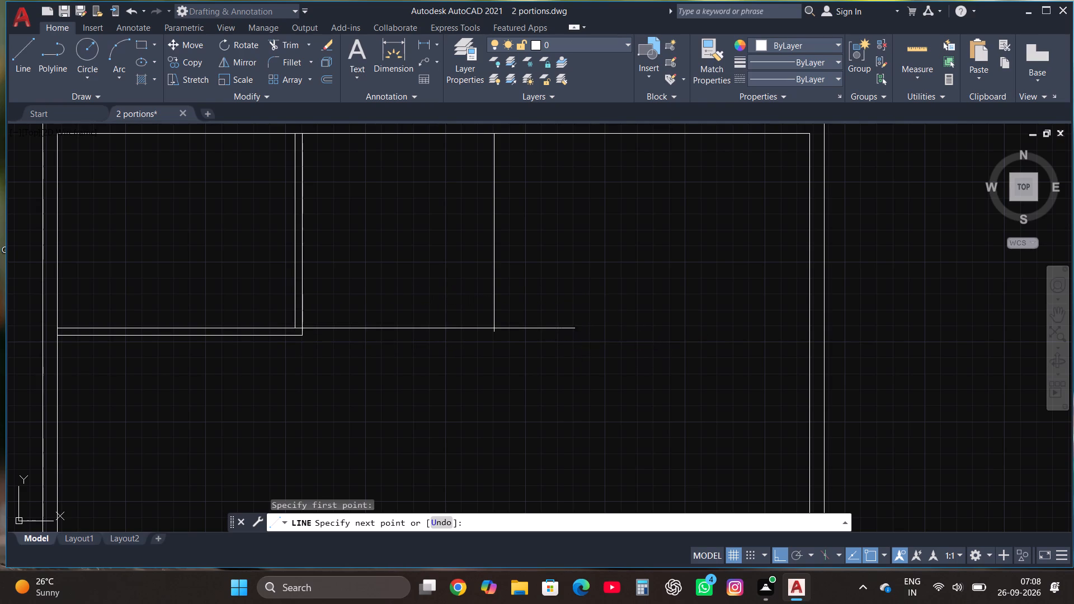
left_click(27, 58)
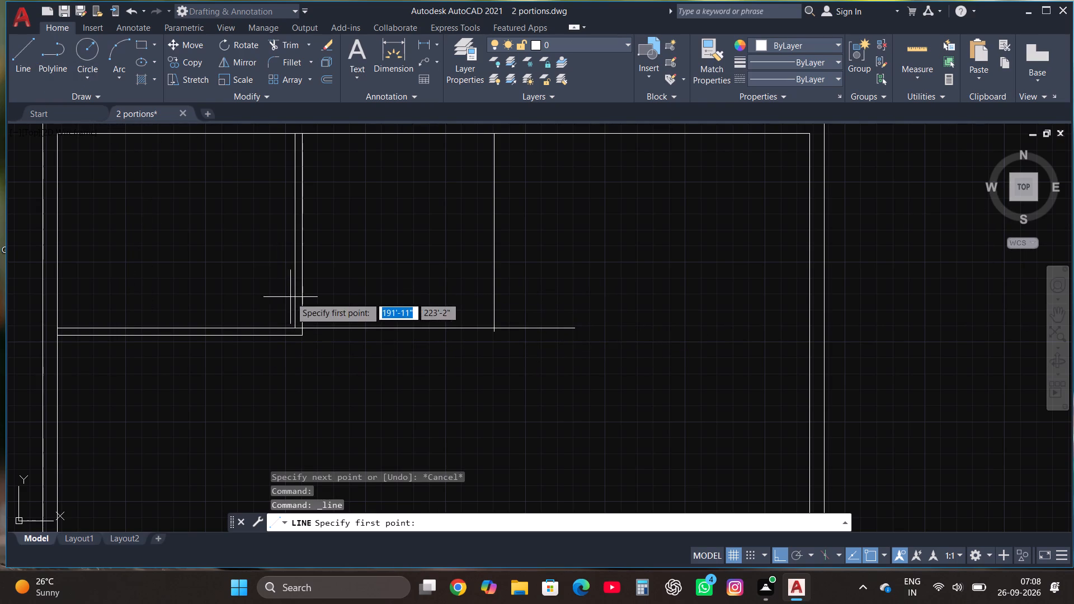
left_click(304, 334)
left_click(583, 355)
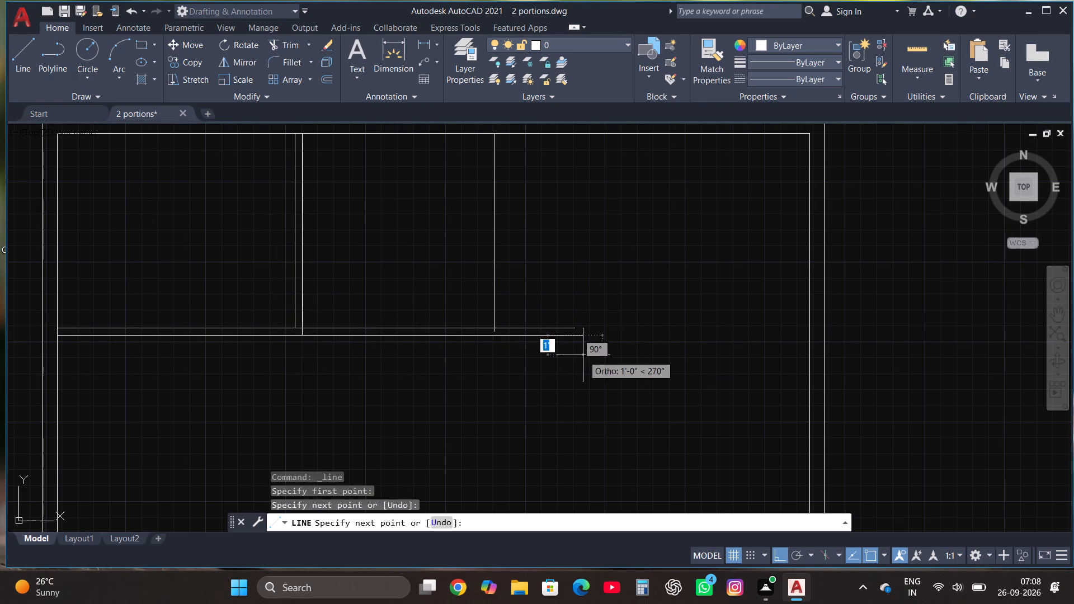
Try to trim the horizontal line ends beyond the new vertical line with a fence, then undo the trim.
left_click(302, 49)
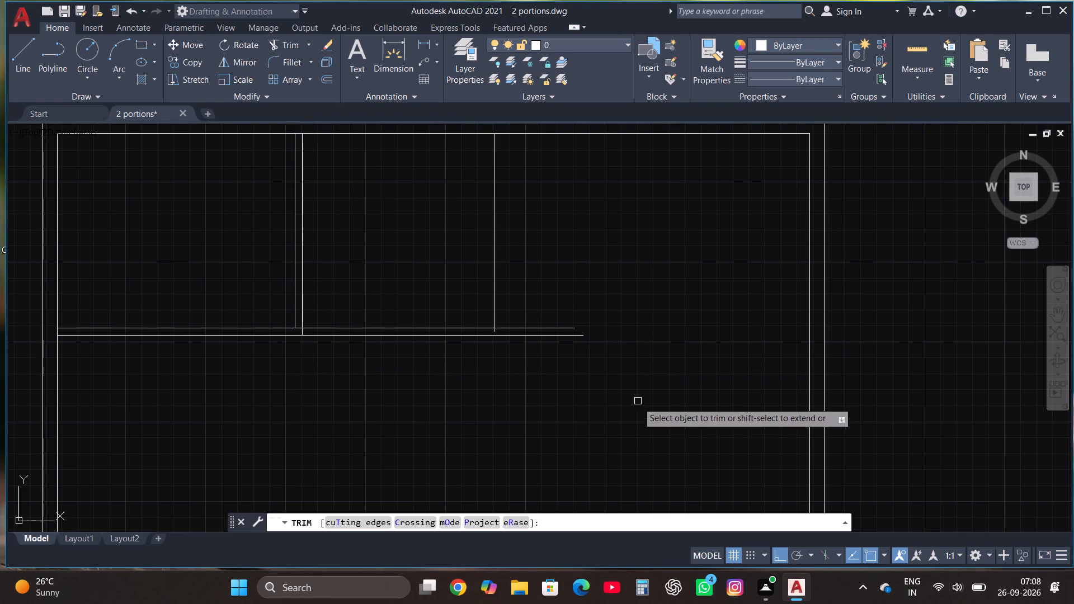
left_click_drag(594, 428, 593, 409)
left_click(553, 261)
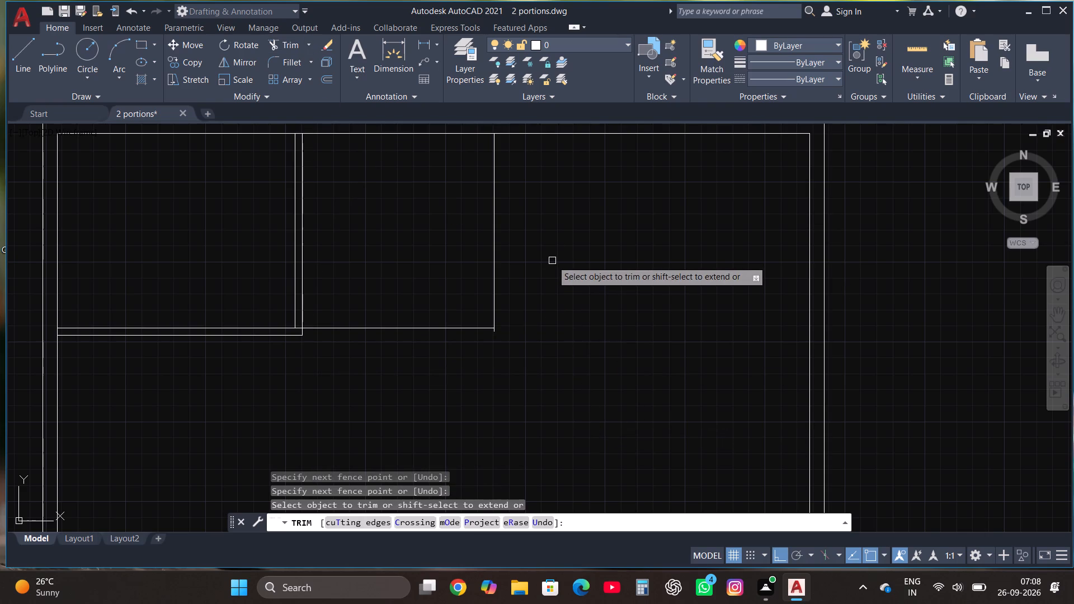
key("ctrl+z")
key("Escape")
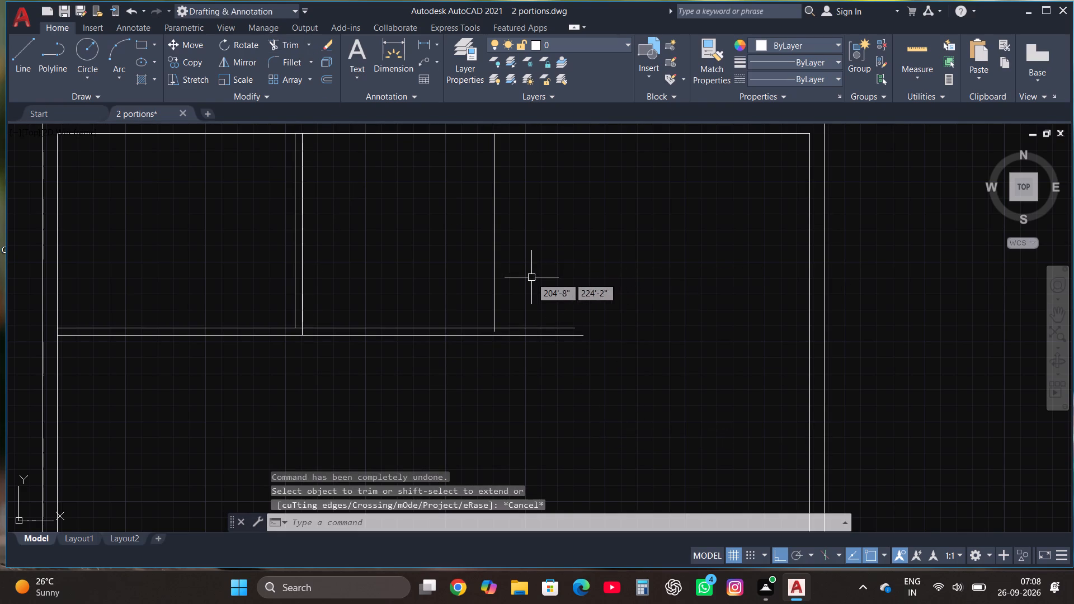
Offset the second room's vertical line 4.5" to the right to form its partition wall.
left_click(497, 269)
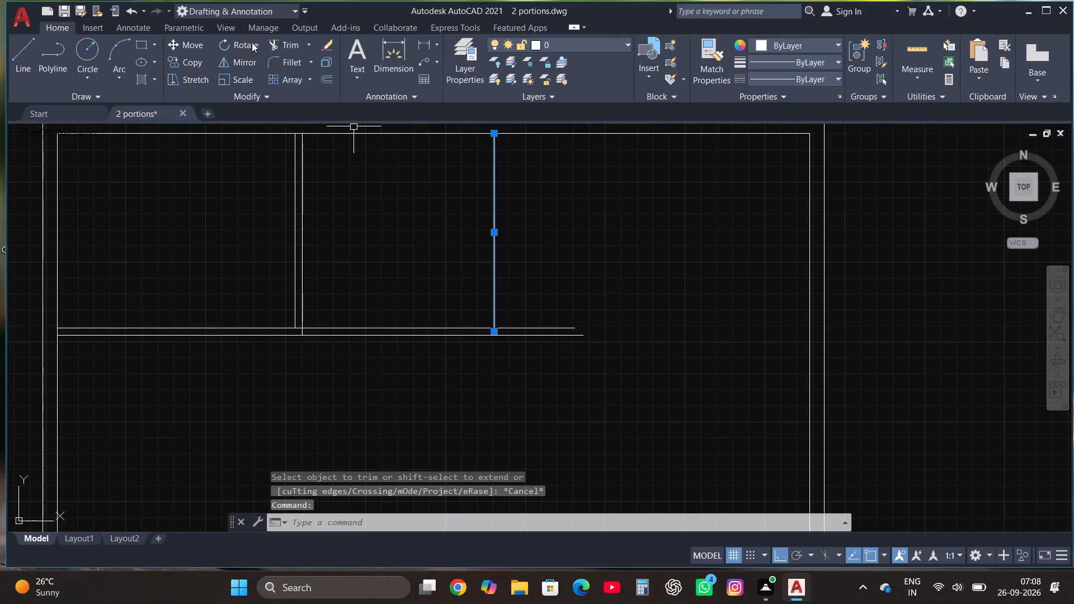
left_click(330, 79)
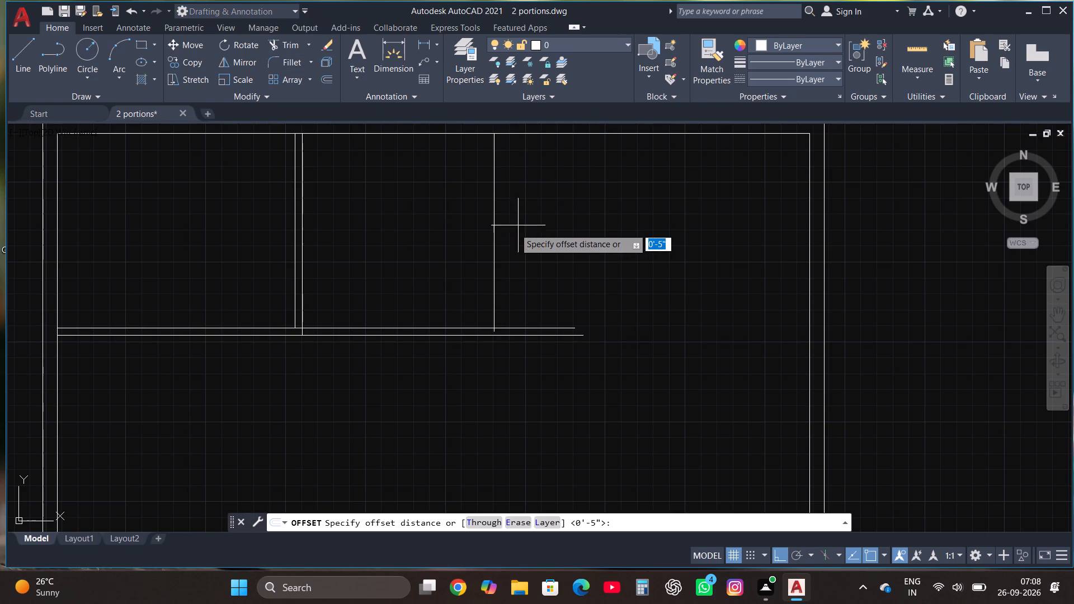
left_click(493, 233)
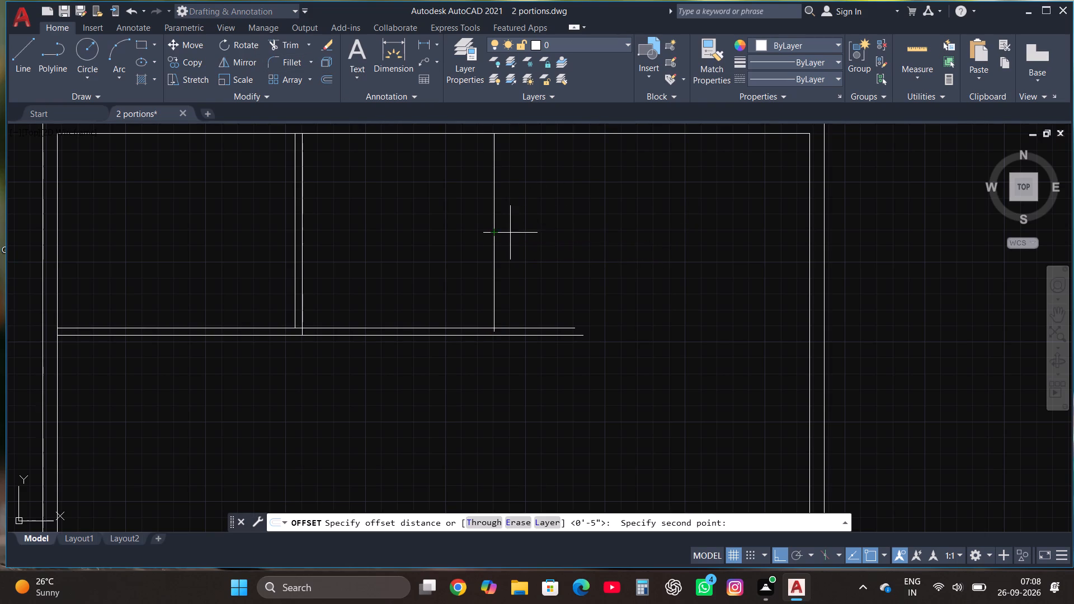
type("4.5\"")
key("Return")
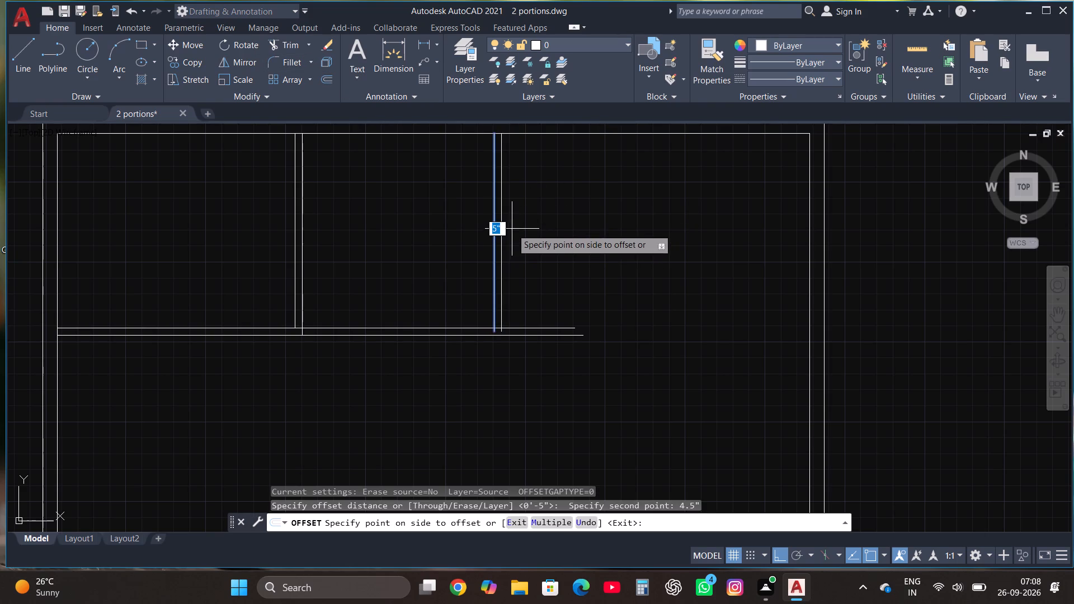
left_click(512, 229)
Fillet the second room's inner and outer partition lines so both pairs meet at its lower-right corner.
left_click(284, 63)
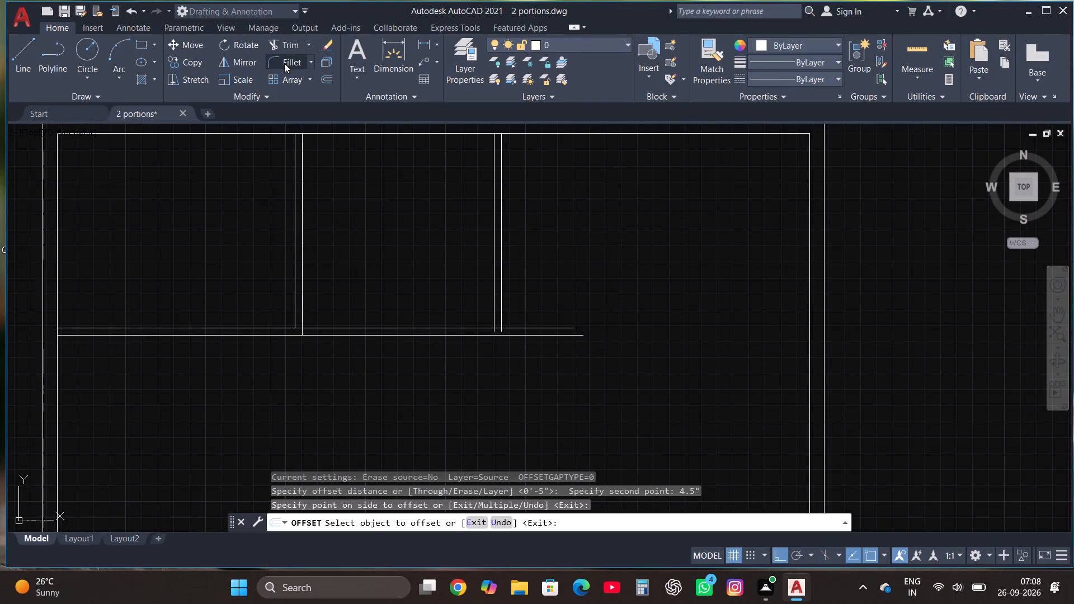
left_click(494, 313)
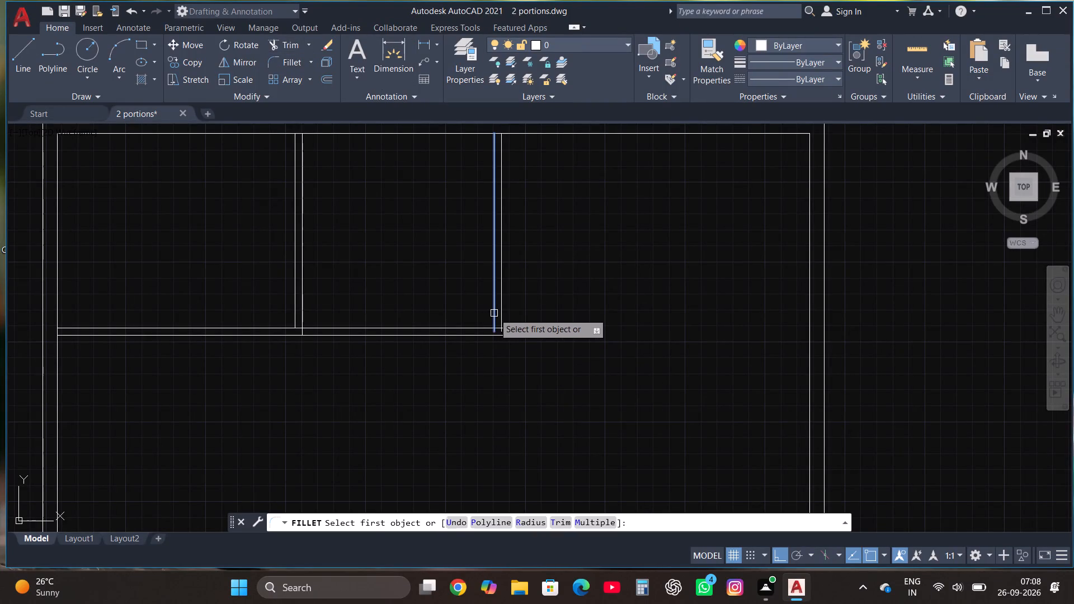
left_click(465, 328)
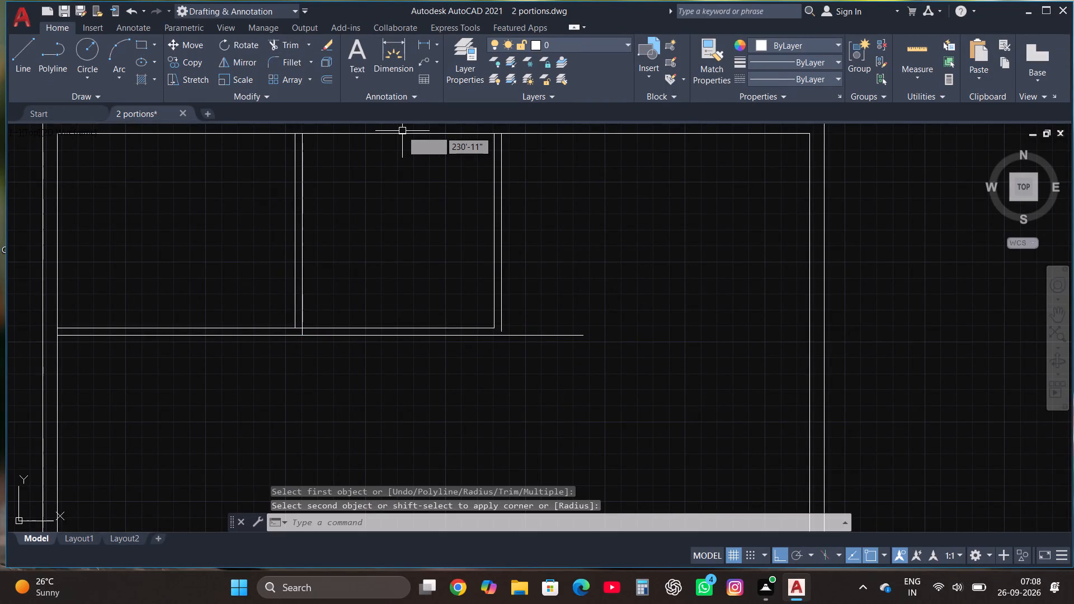
left_click(289, 64)
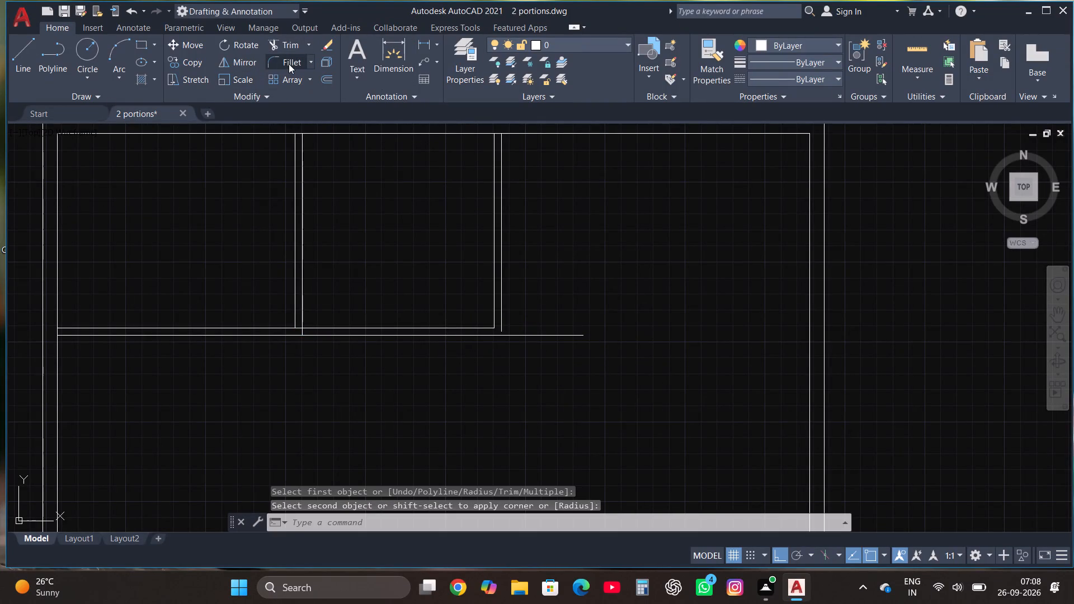
left_click(500, 308)
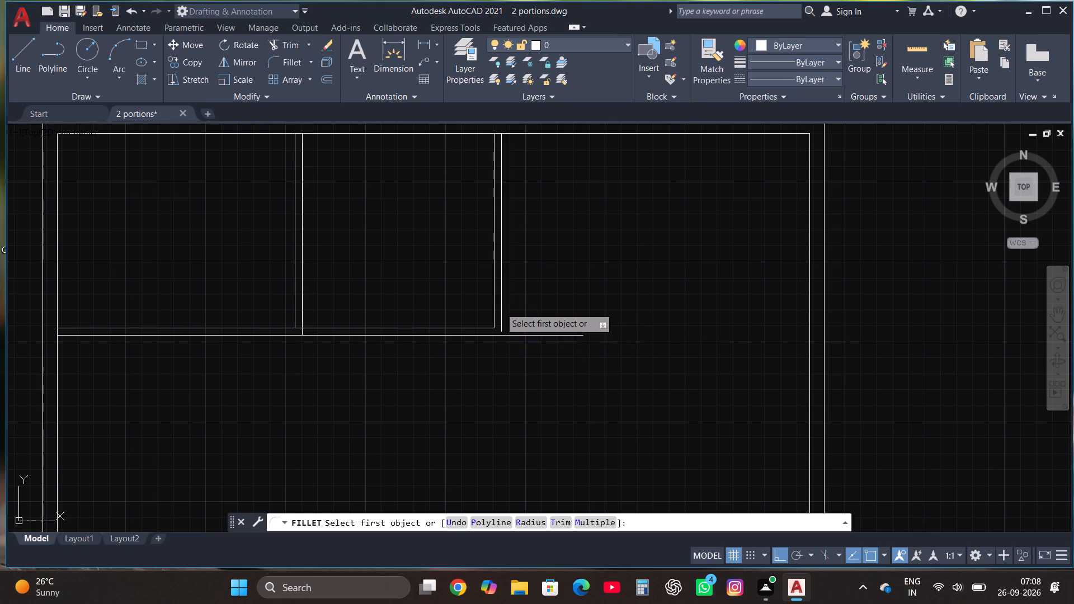
left_click(487, 333)
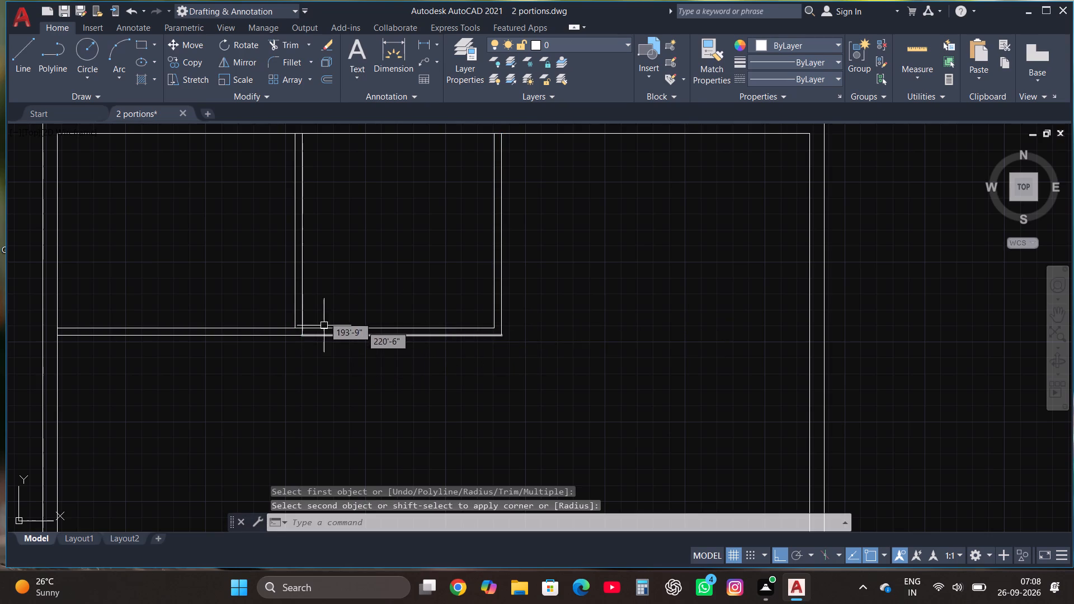
Trim the leftover line pieces where the partition between the first two rooms meets their bottom wall.
left_click(291, 51)
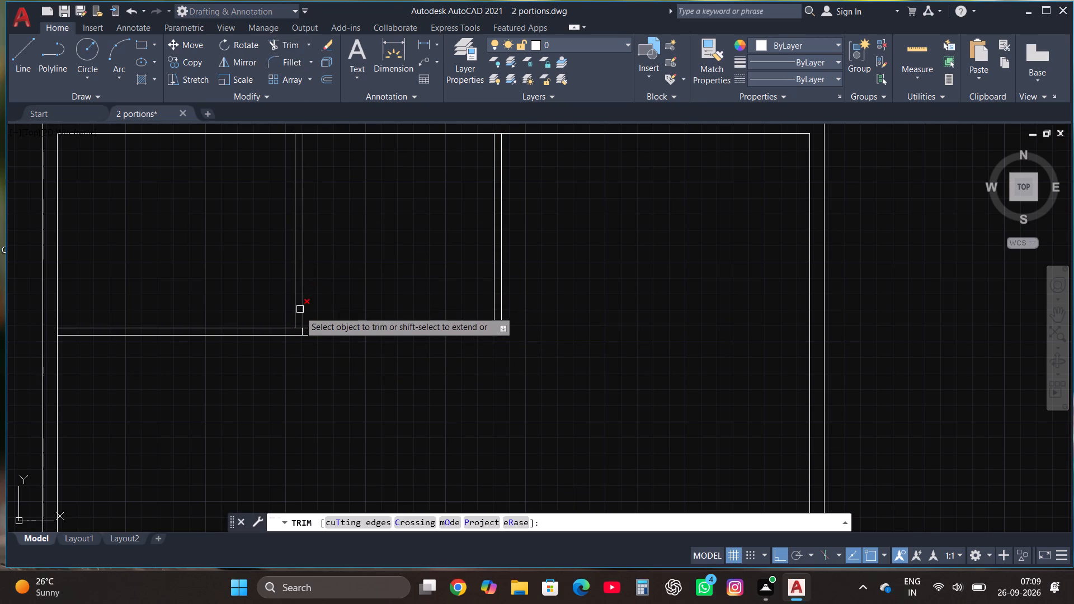
scroll(290, 336, "up", 4)
left_click(332, 293)
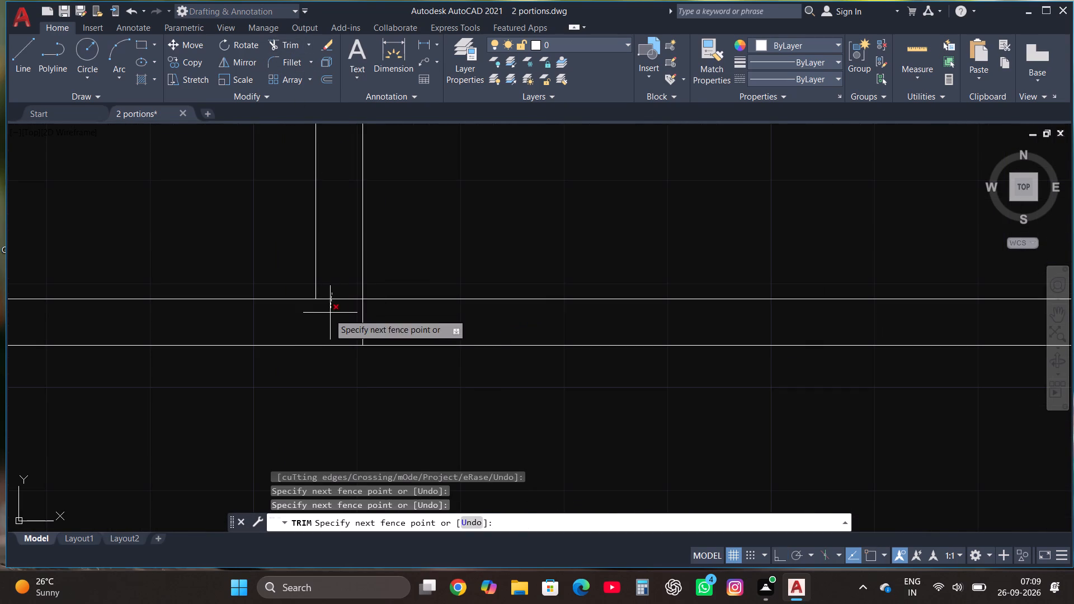
left_click(329, 317)
left_click_drag(327, 319, 430, 331)
scroll(430, 331, "down", 3)
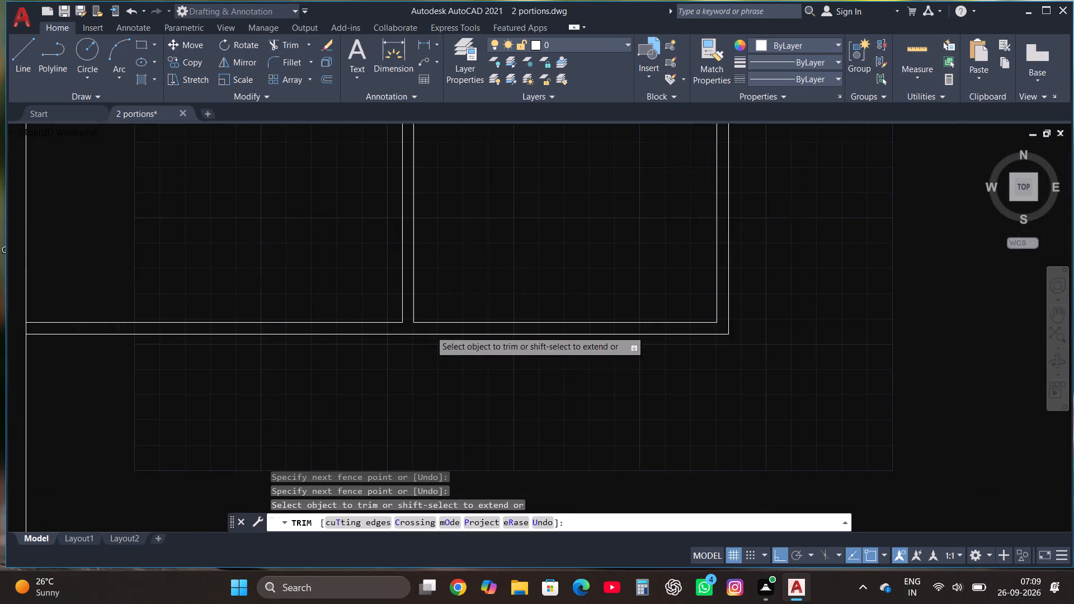
scroll(442, 382, "down", 2)
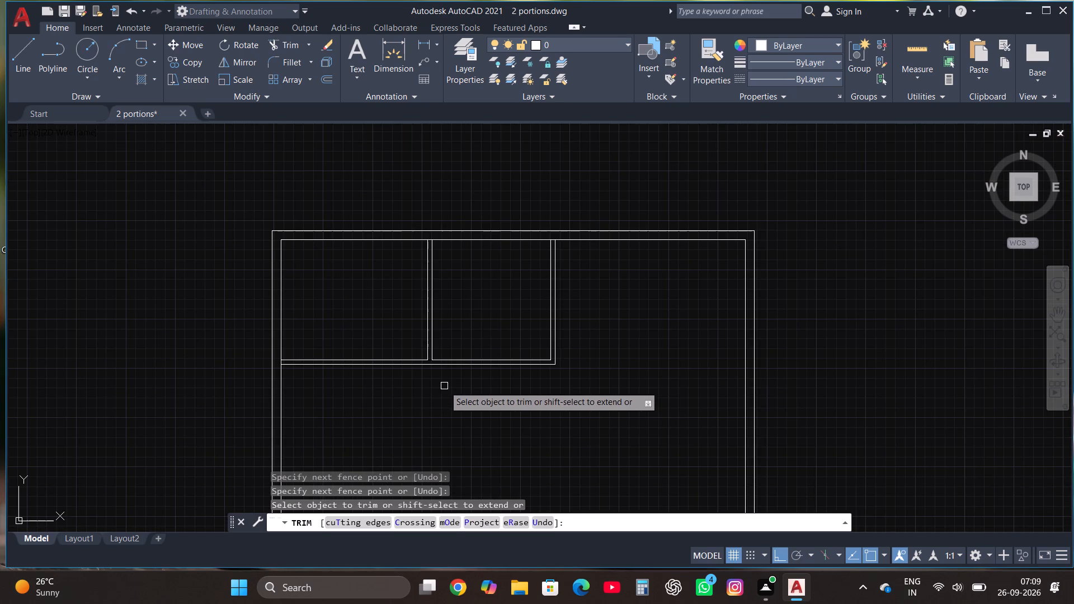
key("Escape")
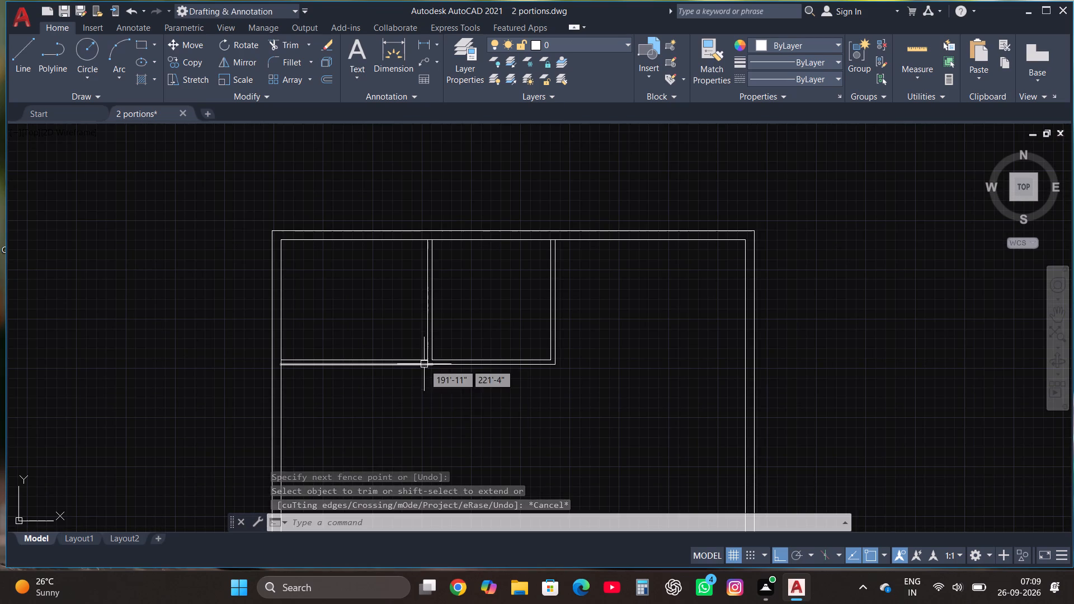
Draw the third room from the second room's outer top-right corner: 6'10" right, 6'6" down and 6'10" back left.
scroll(424, 367, "down", 1)
scroll(584, 289, "up", 3)
left_click(17, 53)
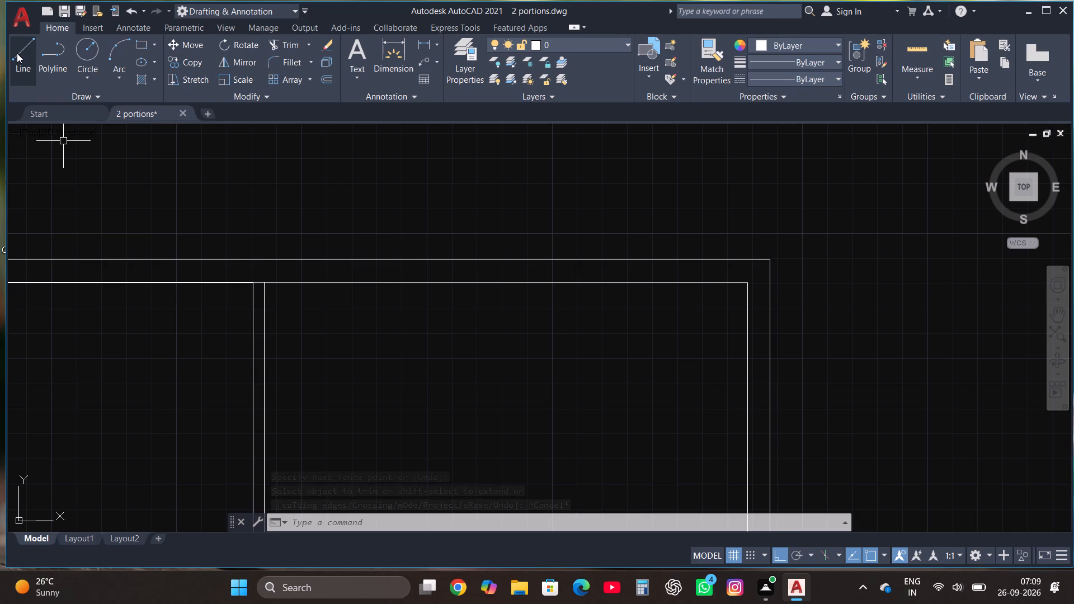
left_click(264, 284)
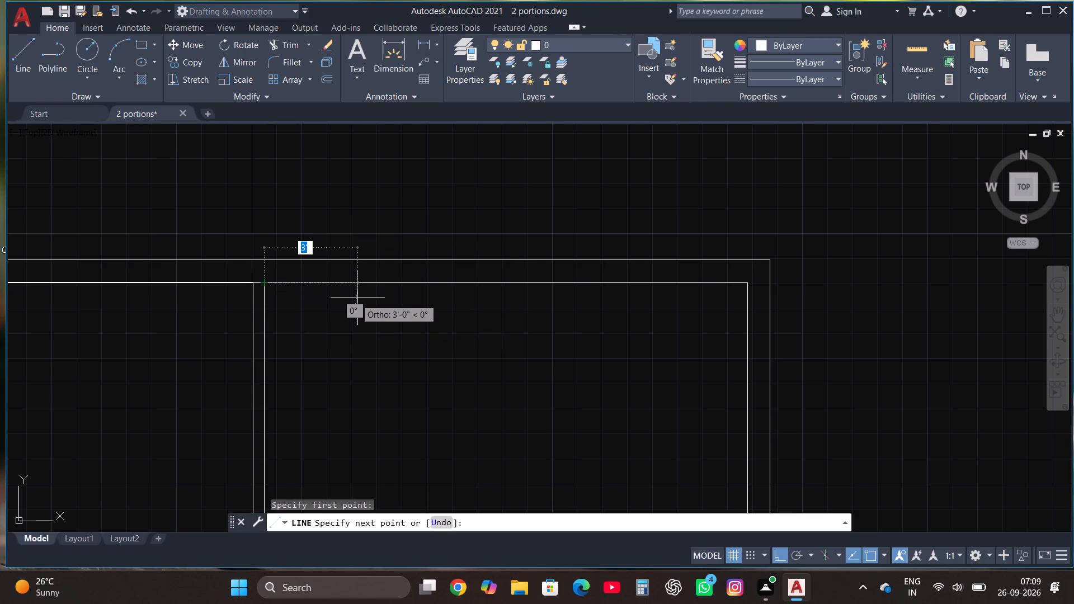
type("6'10\"")
key("Return")
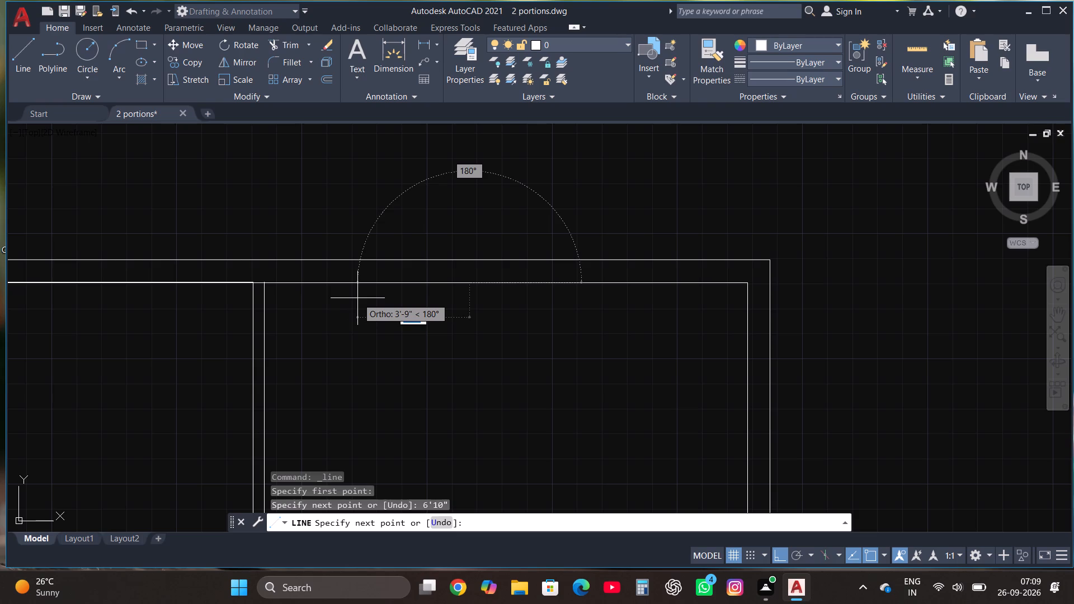
type("6'6\"")
key("Return")
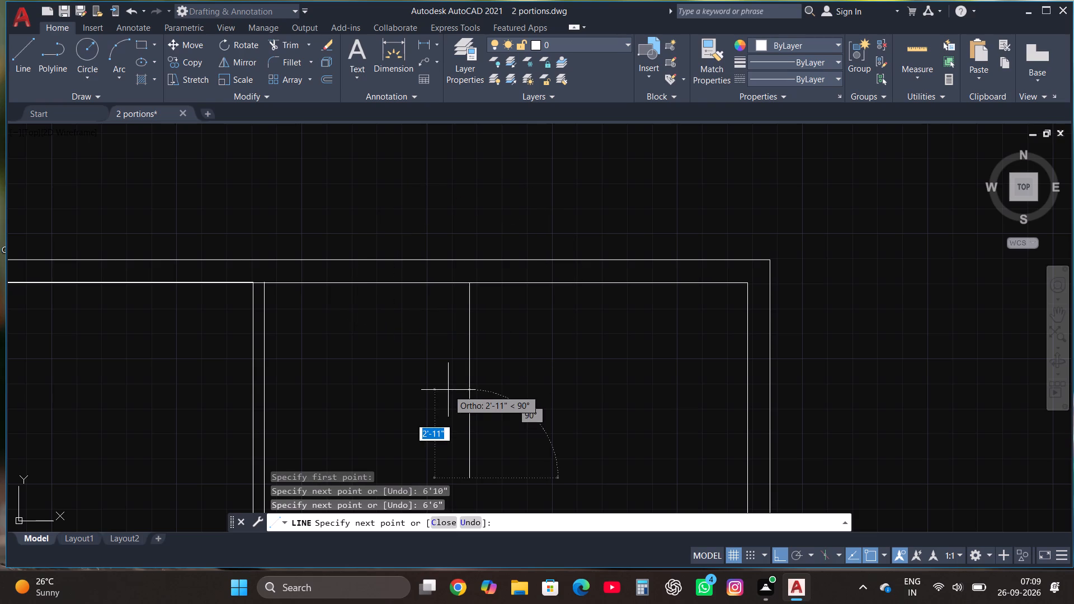
type("6'10\"")
key("Return")
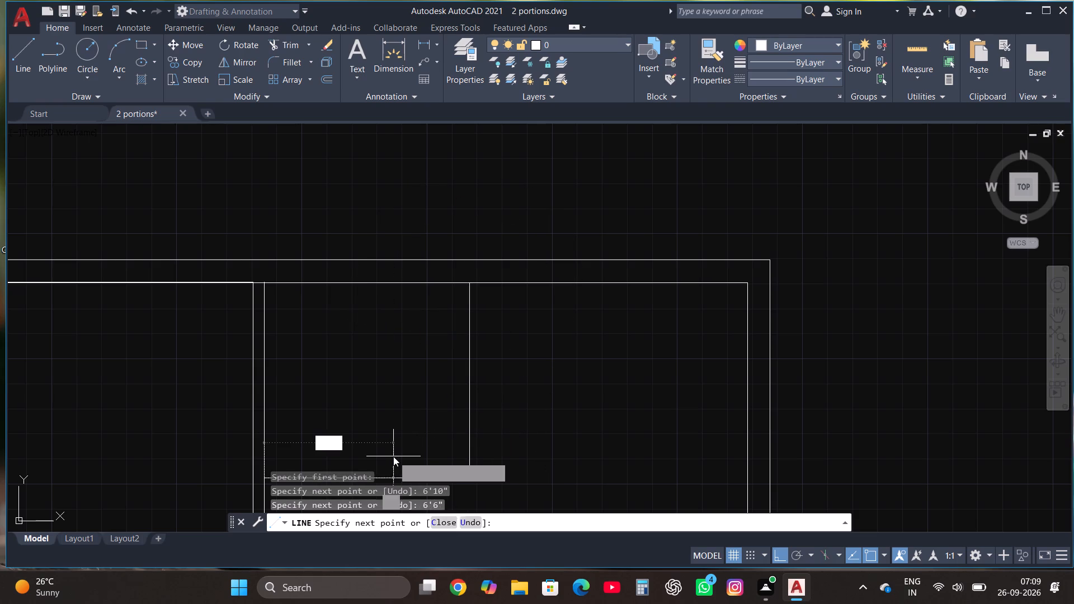
key("Escape")
Offset the third room's right and bottom lines 4.5" outward to form its partition walls.
scroll(424, 410, "down", 2)
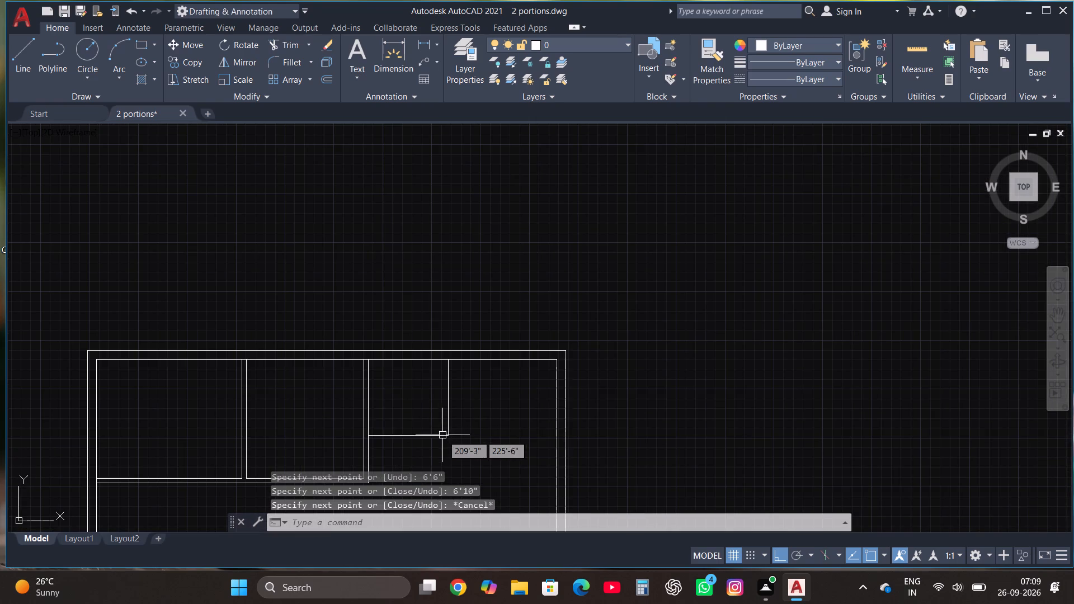
scroll(454, 449, "up", 2)
left_click(455, 446)
left_click(405, 366)
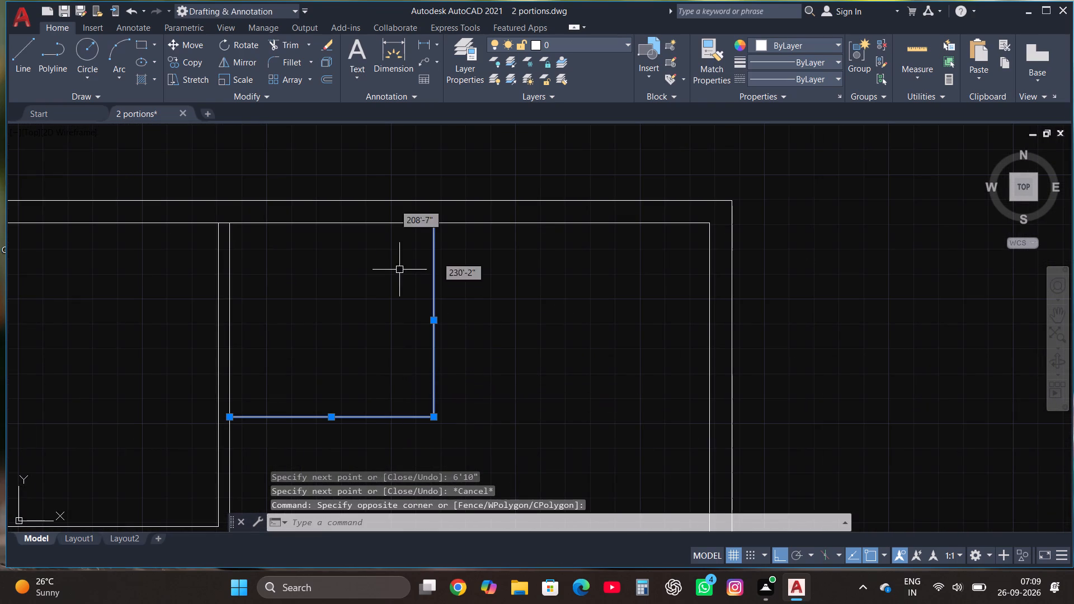
left_click(329, 79)
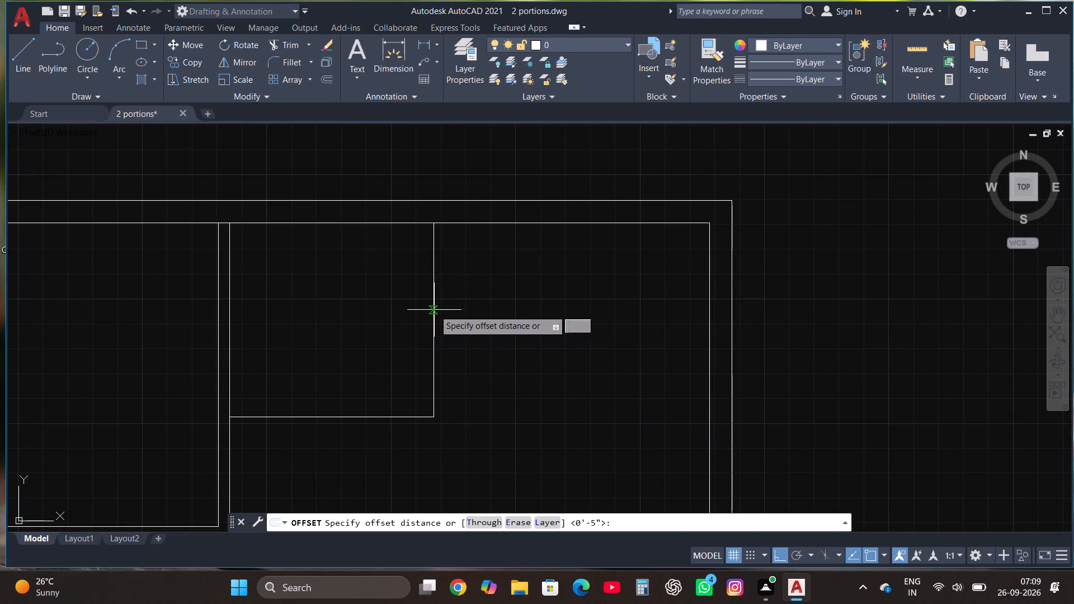
left_click(434, 309)
type("4.5\"")
key("Return")
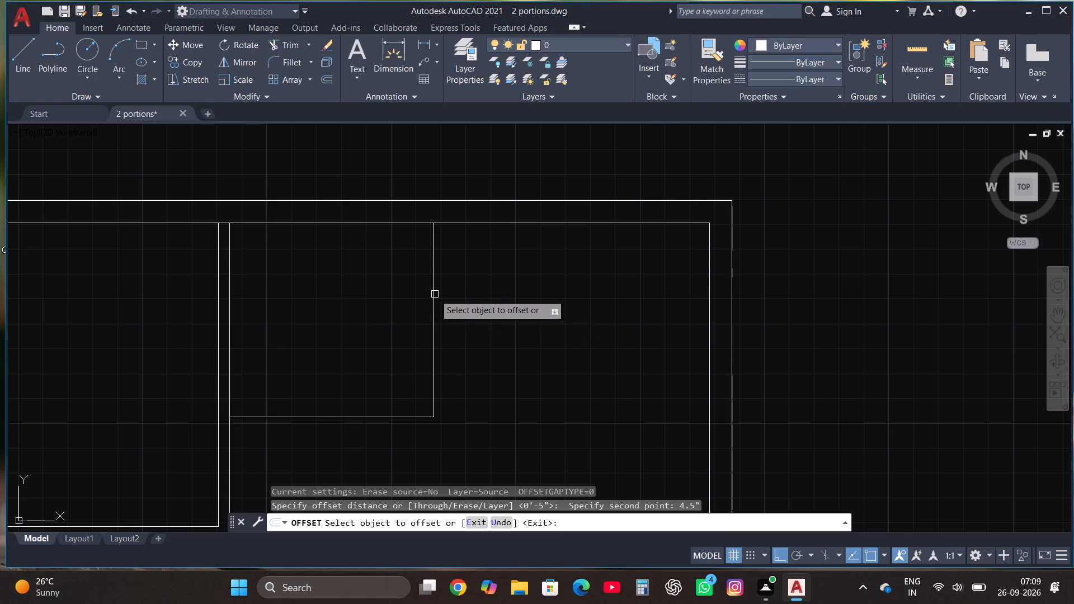
left_click(435, 295)
left_click(458, 295)
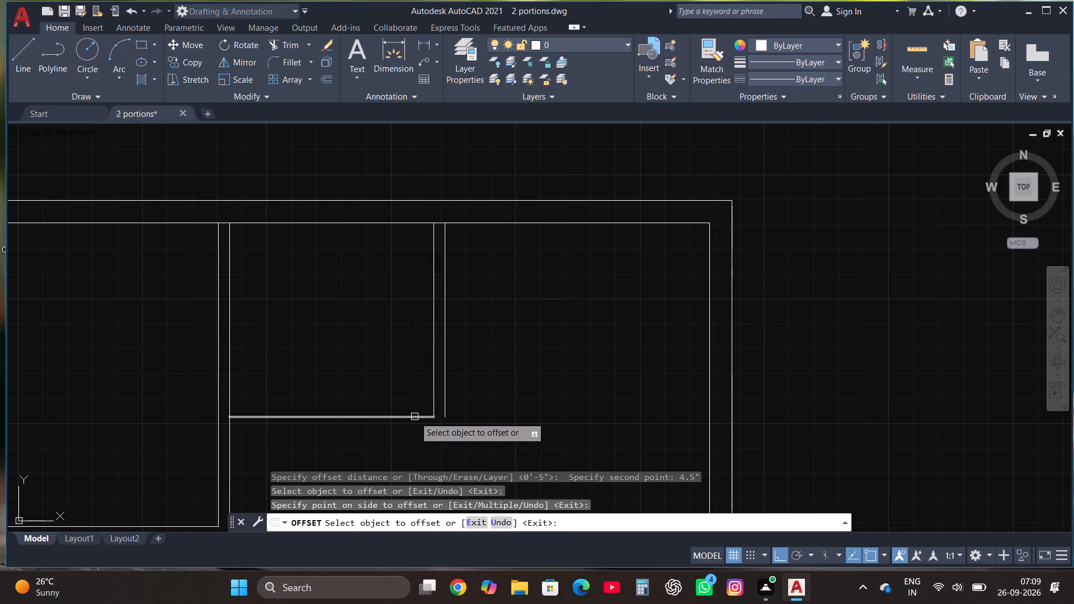
left_click(414, 417)
left_click(417, 434)
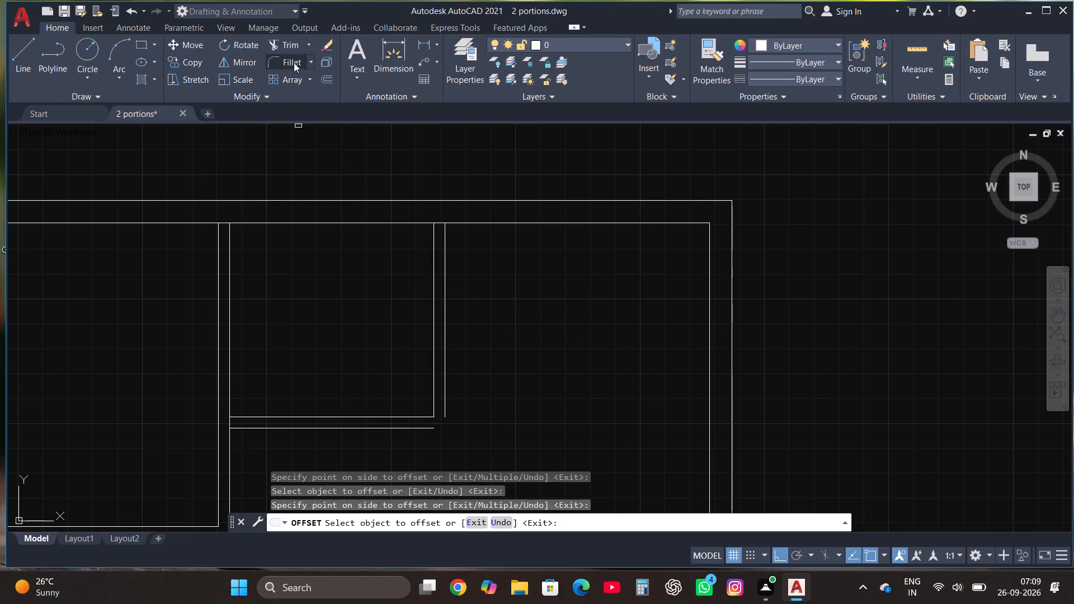
Fillet the third room's outer partition lines so they meet at its lower-right corner.
left_click(293, 60)
left_click(445, 357)
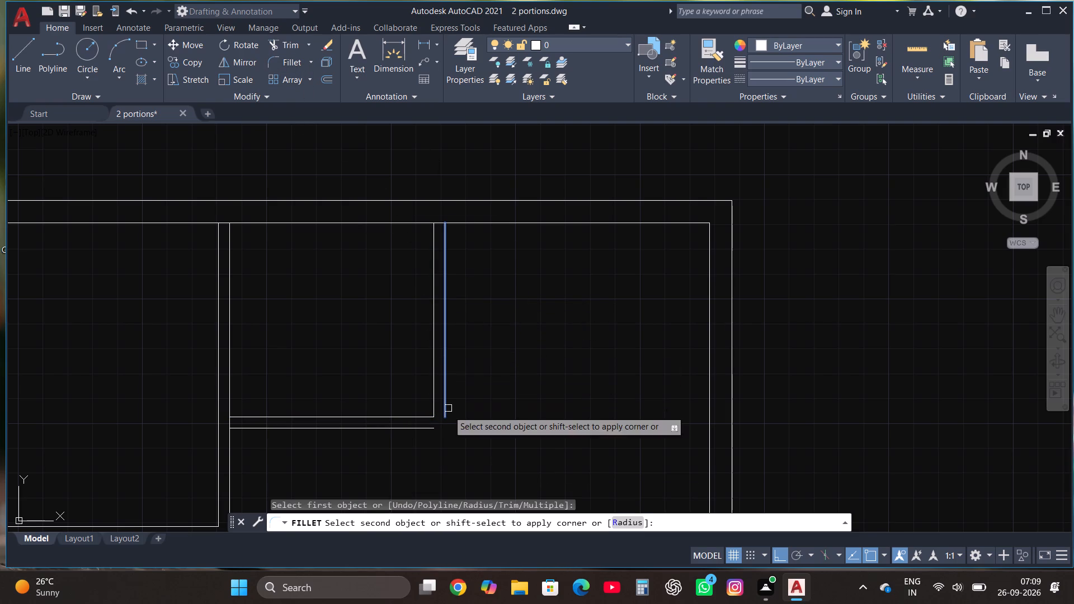
left_click(423, 433)
left_click(420, 428)
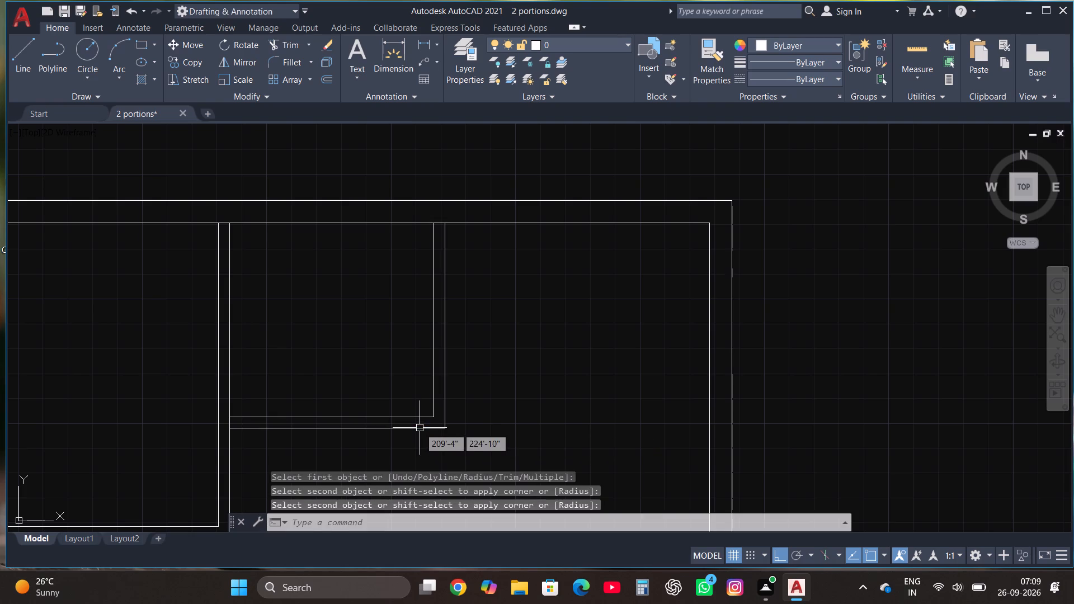
Draw a 9' line rightward along the top inner wall from the third room's outer partition line.
scroll(432, 270, "down", 1)
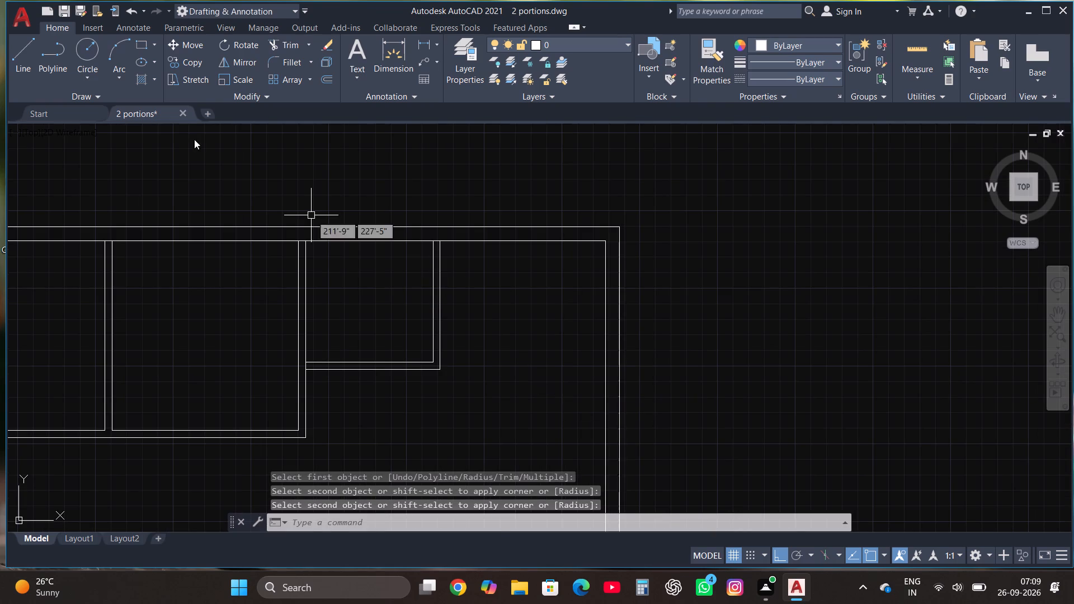
left_click(24, 52)
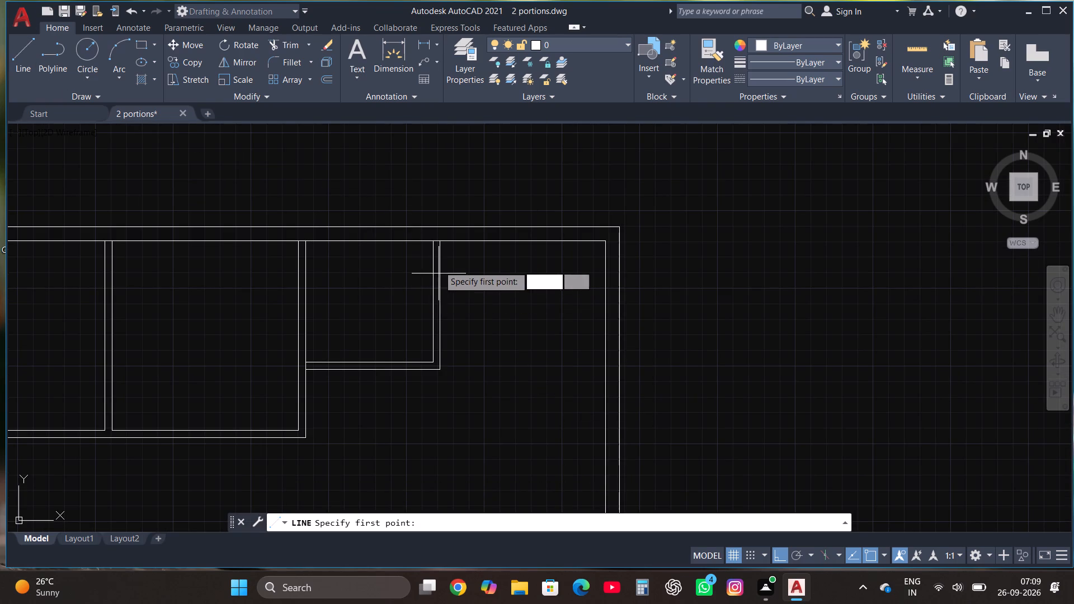
left_click(441, 243)
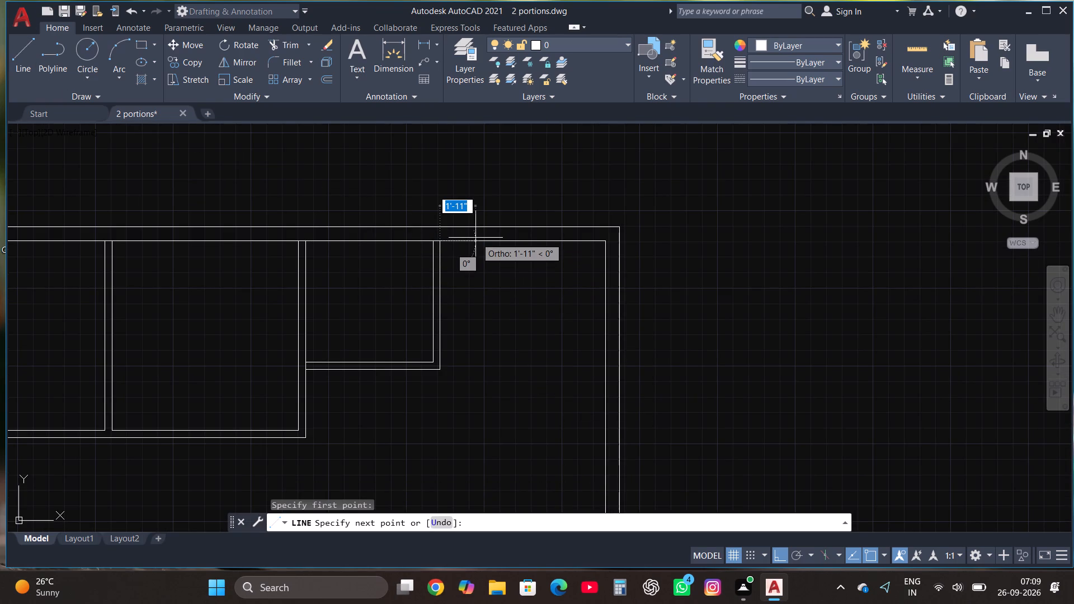
type("9'")
key("Return")
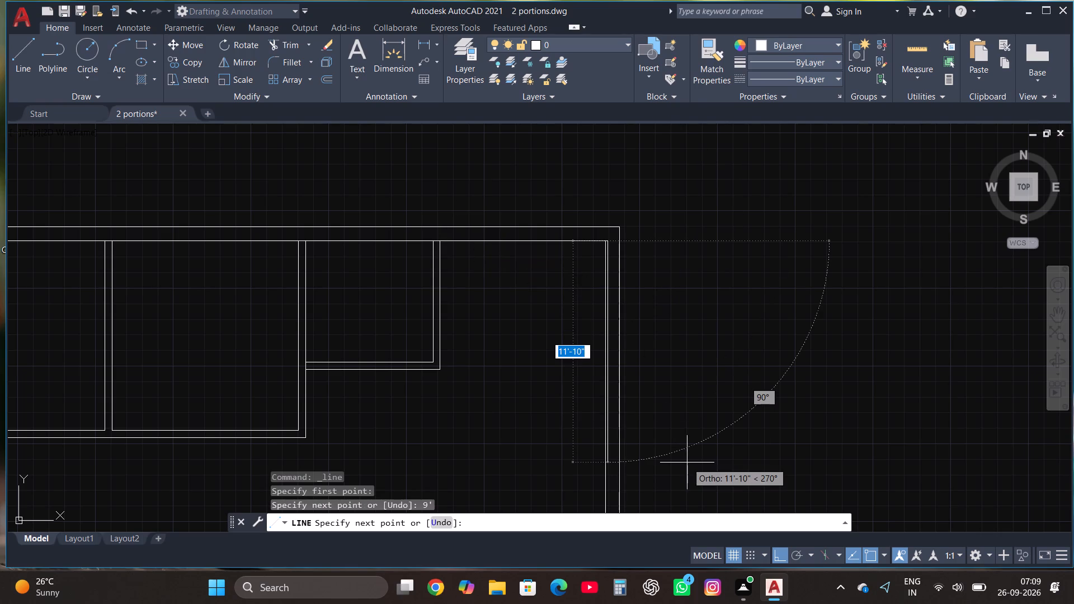
key("Escape")
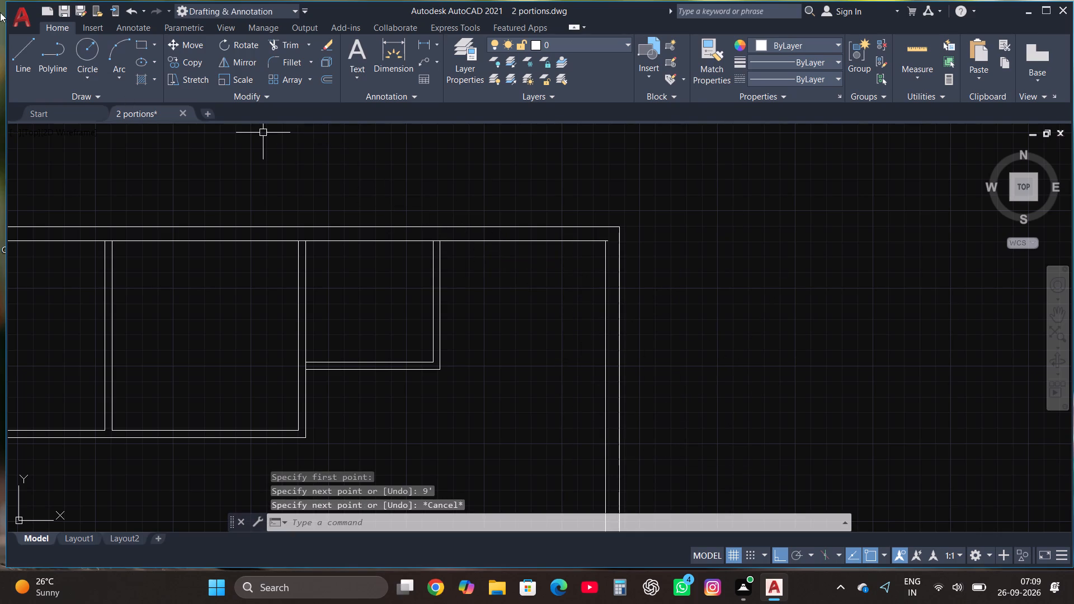
Trim the end of the 9' line that overshoots the right inner wall line.
left_click(15, 58)
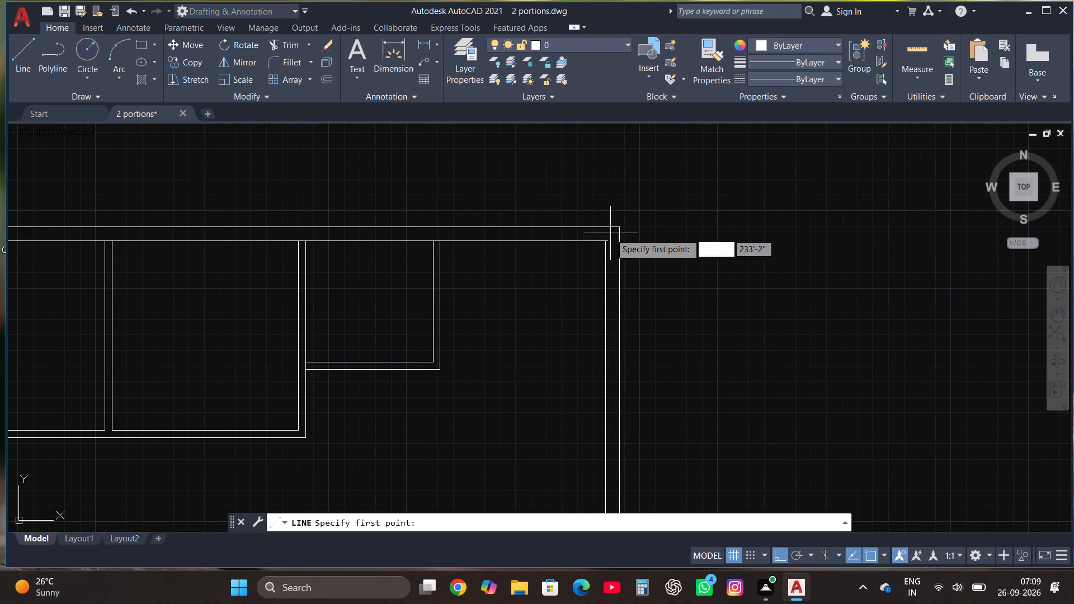
scroll(614, 242, "up", 4)
left_click(288, 46)
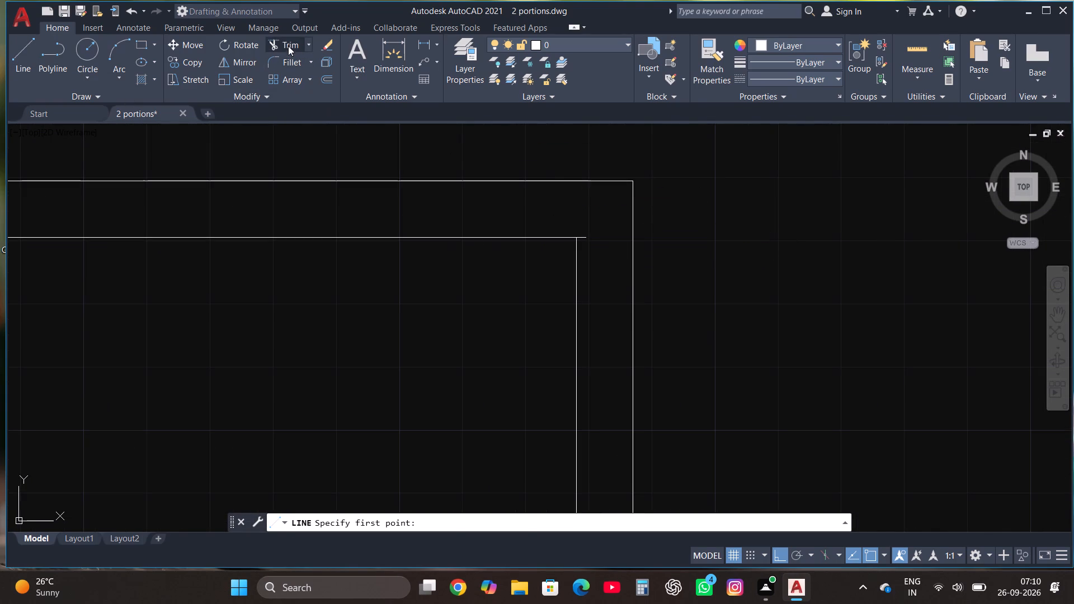
left_click(588, 239)
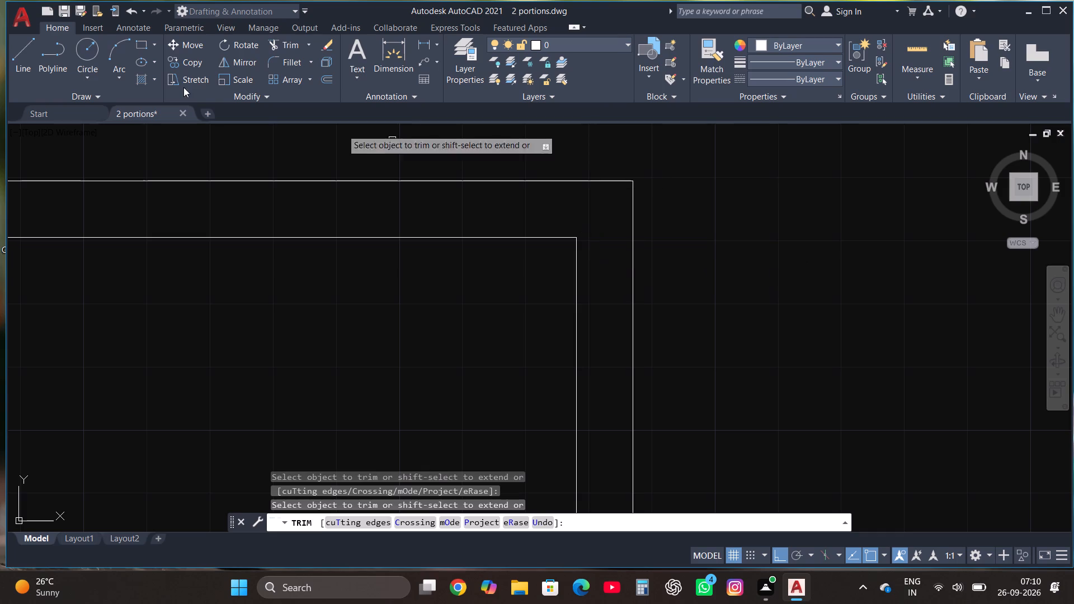
Draw a line 10'4" down the right inner wall from the inner top-right corner of the plan.
left_click(32, 53)
scroll(481, 133, "down", 1)
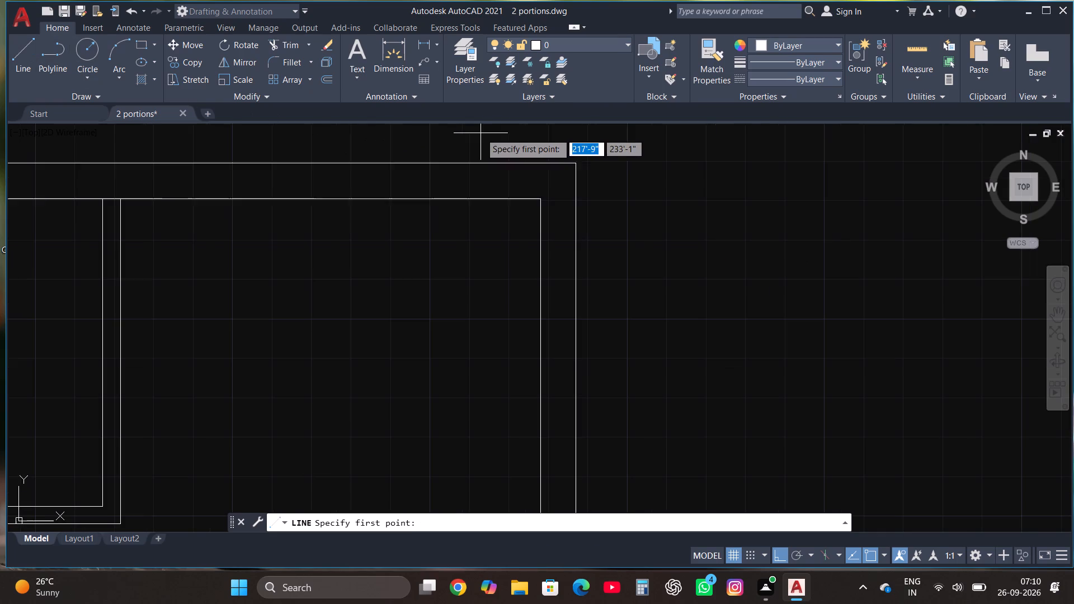
left_click(540, 200)
scroll(540, 201, "down", 3)
type("10'5")
key("BackSpace")
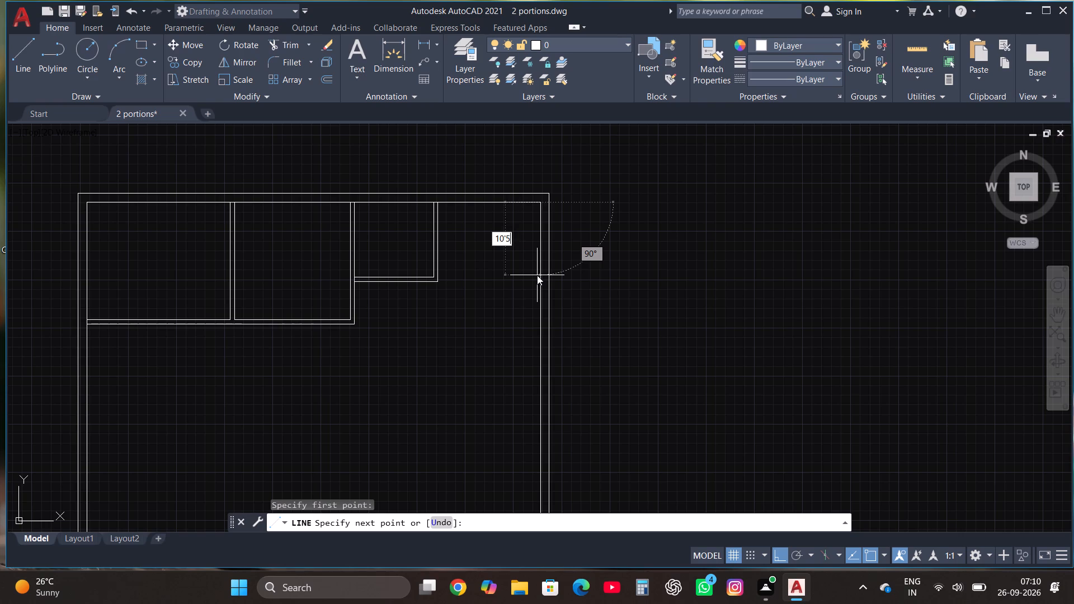
type("4\"")
key("Return")
Continue the line 9' left, 4.5" up and 10'4" right across the outer wall to outline the fourth room's bottom partition.
scroll(537, 275, "up", 3)
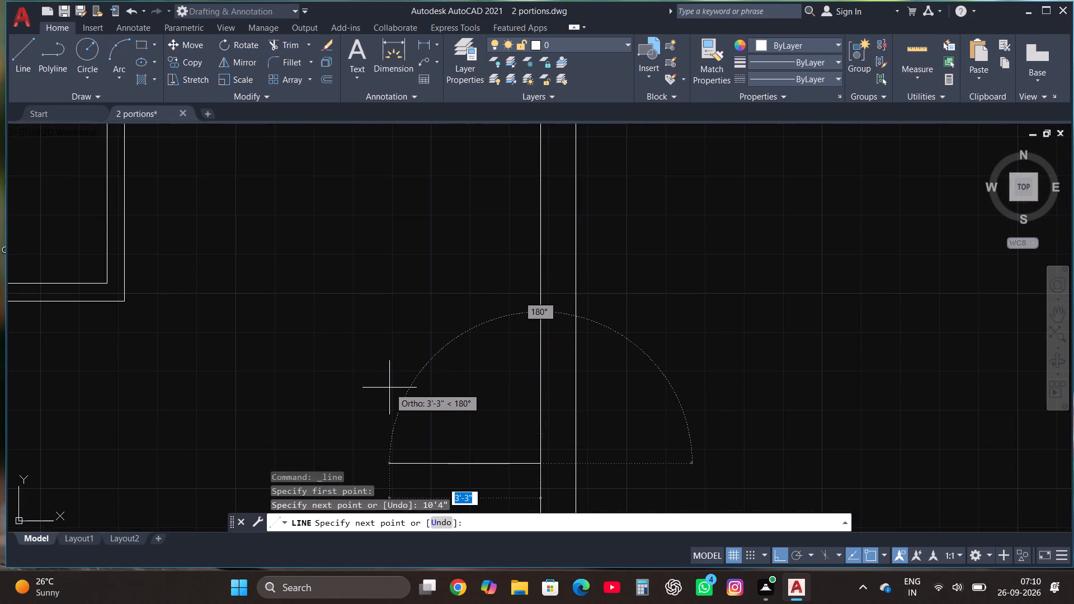
scroll(388, 387, "down", 4)
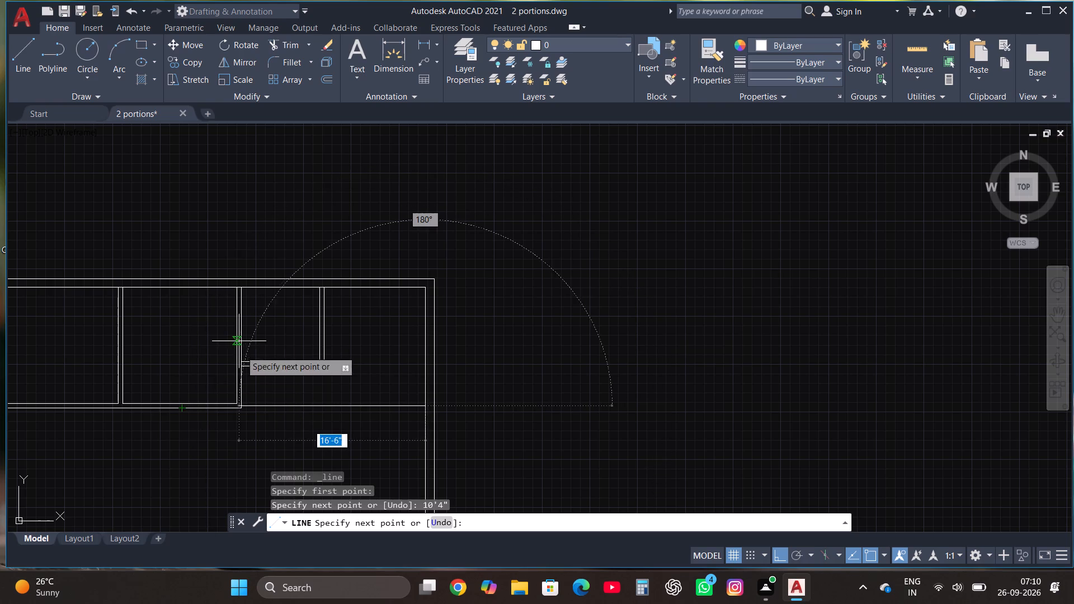
scroll(237, 397, "up", 4)
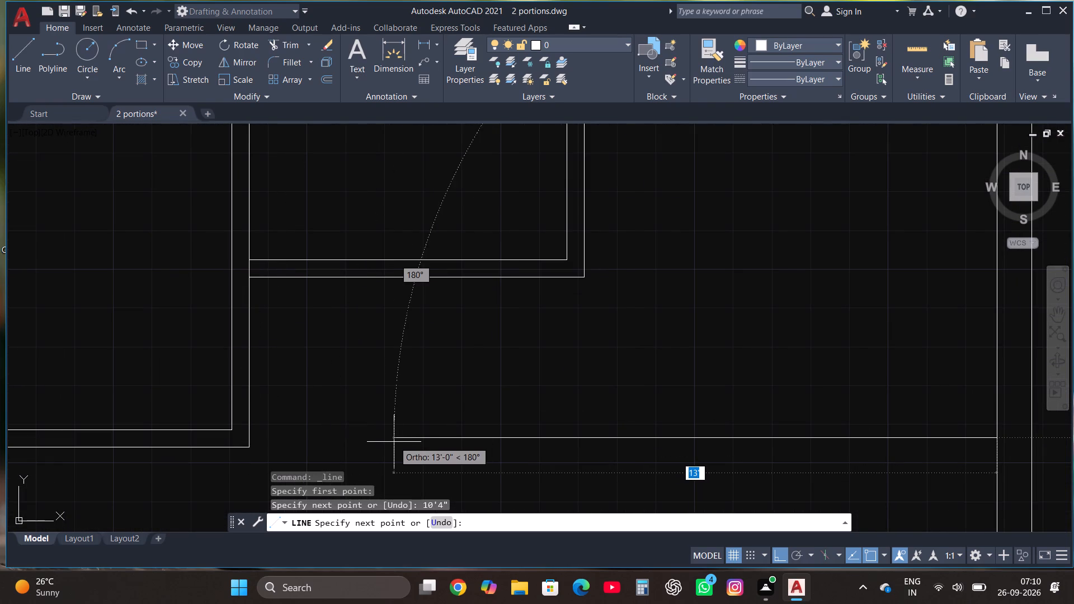
type("9'")
key("Return")
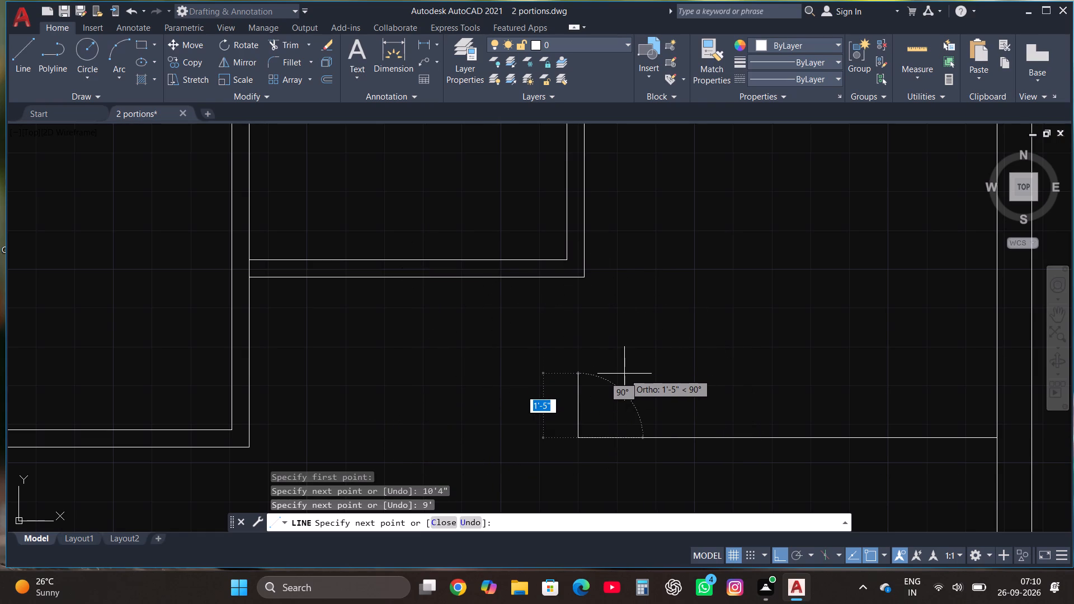
type("4.5\"")
key("Return")
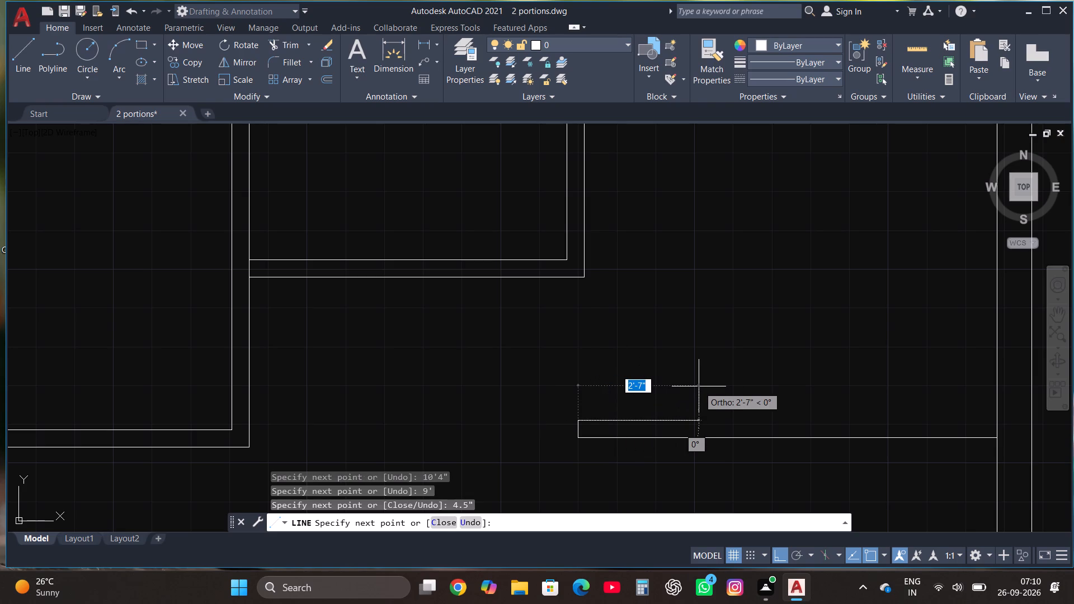
type("10'4\"")
key("Return")
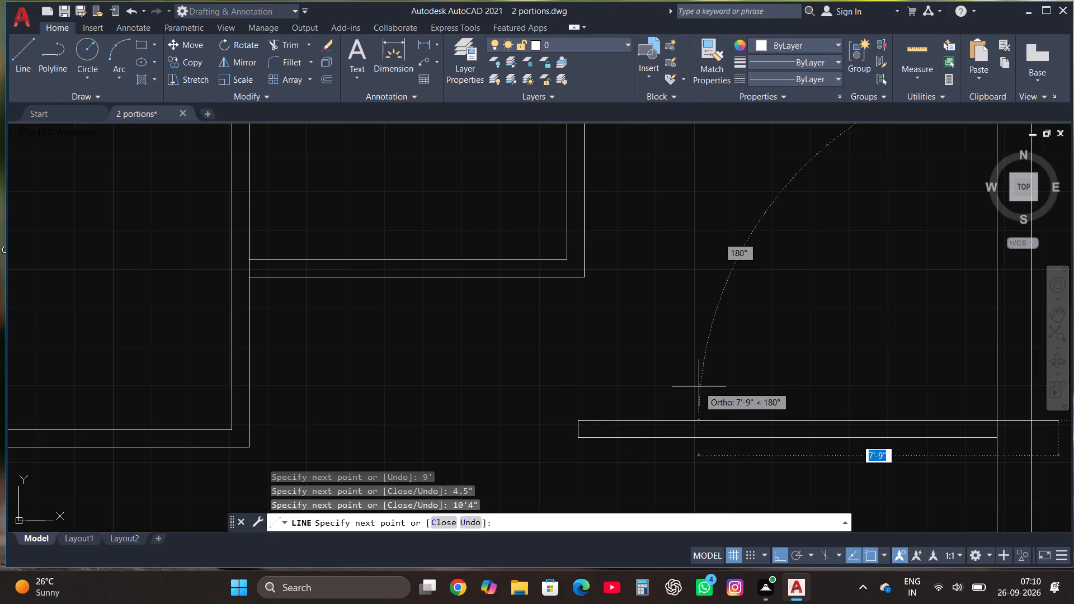
key("Escape")
scroll(596, 391, "down", 2)
scroll(763, 445, "up", 3)
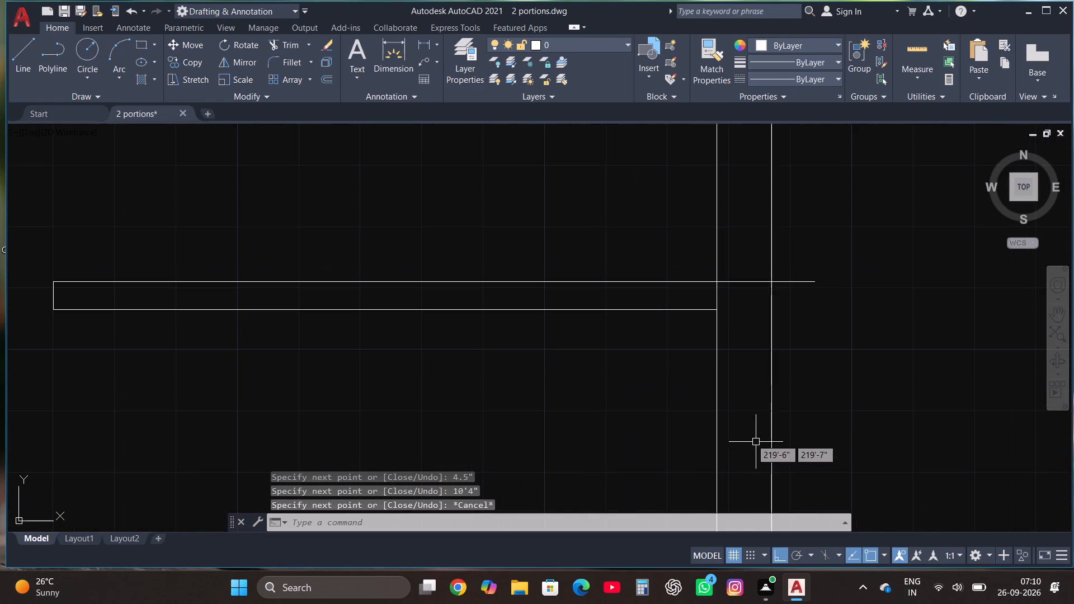
Trim the fourth room's bottom partition line where it crosses and overshoots the right outer wall.
left_click(287, 43)
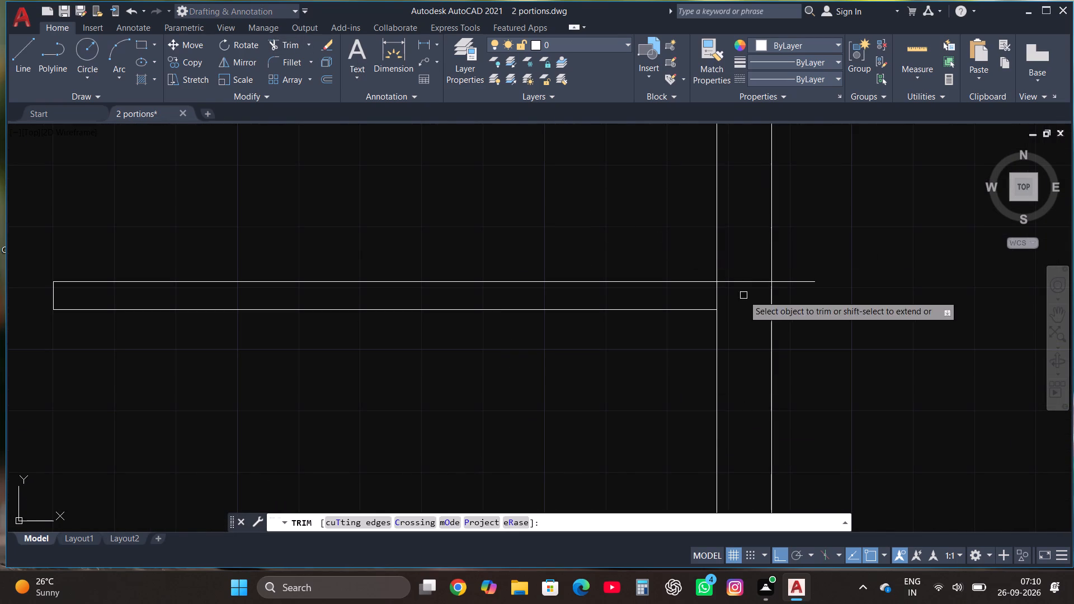
left_click(745, 299)
left_click(745, 259)
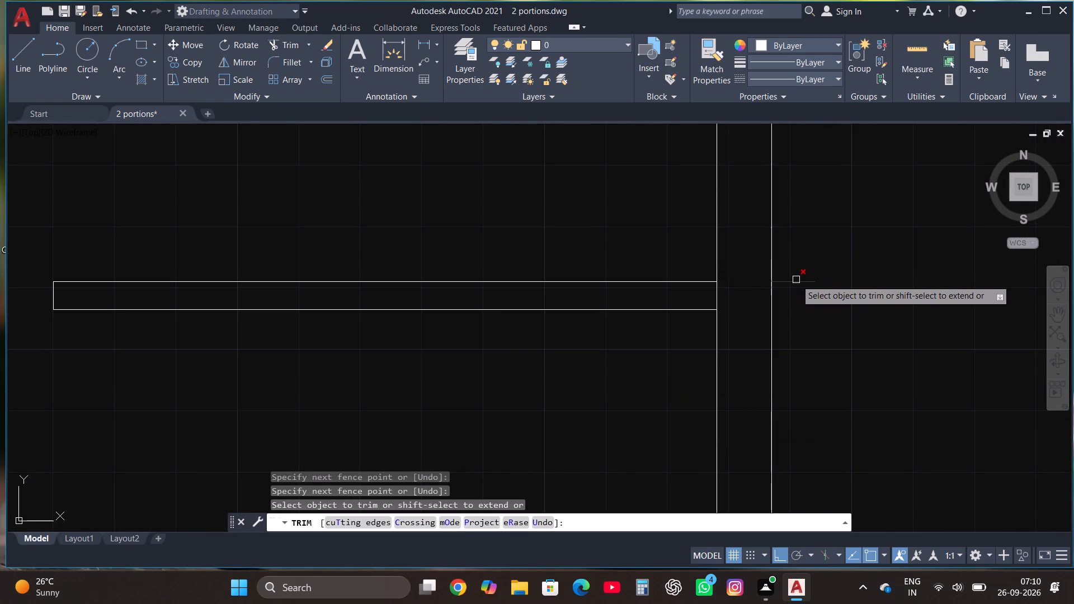
left_click(796, 280)
key("Escape")
Draw two parallel vertical lines from the third room's bottom-right corner down past the end of the fourth room's bottom partition.
scroll(796, 280, "down", 2)
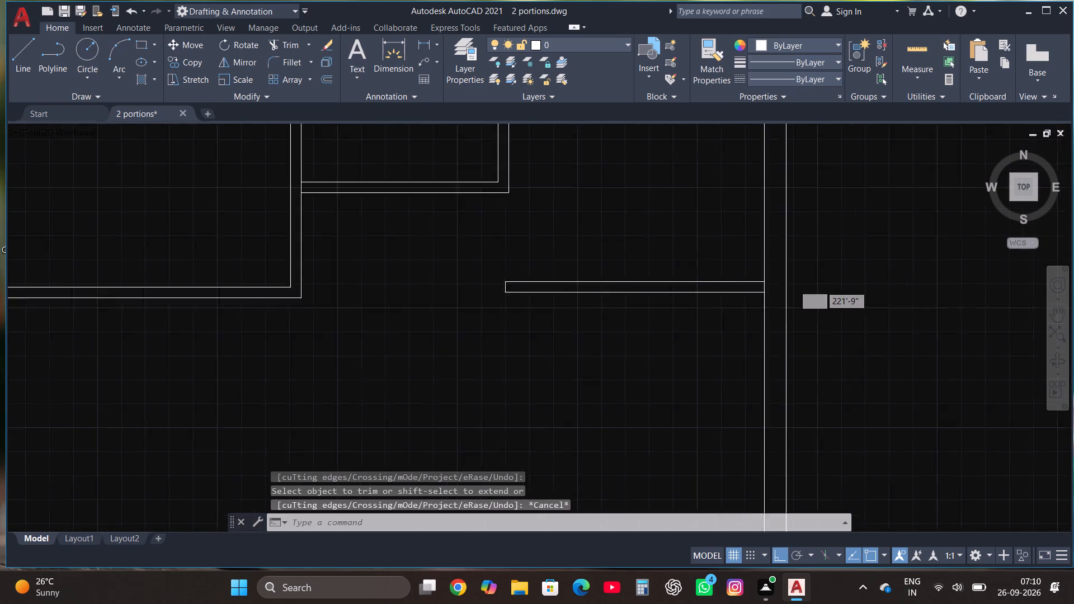
scroll(794, 289, "down", 2)
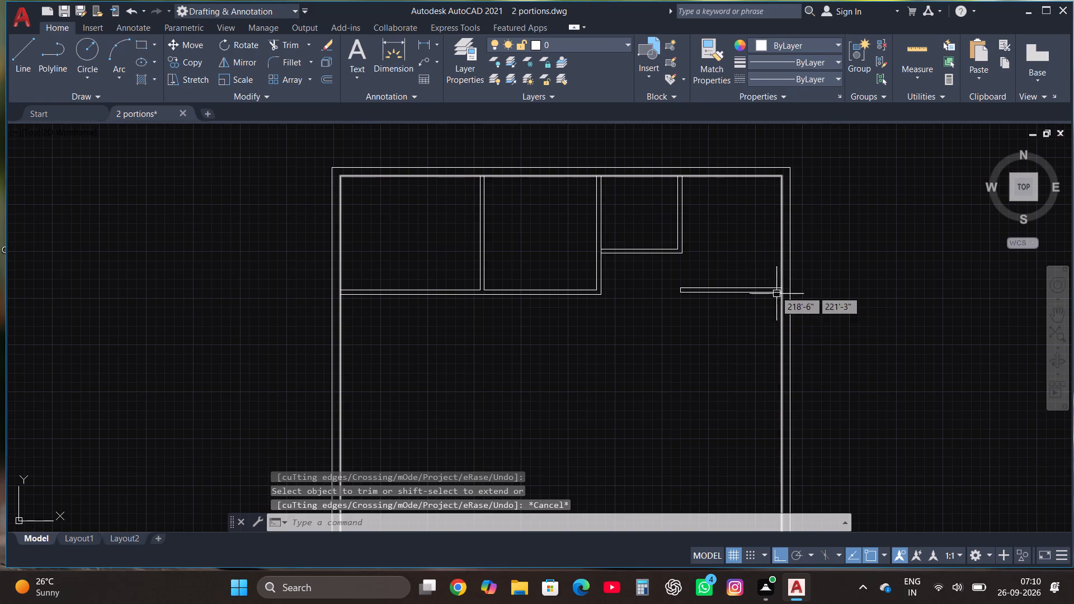
scroll(734, 253, "up", 3)
left_click(18, 62)
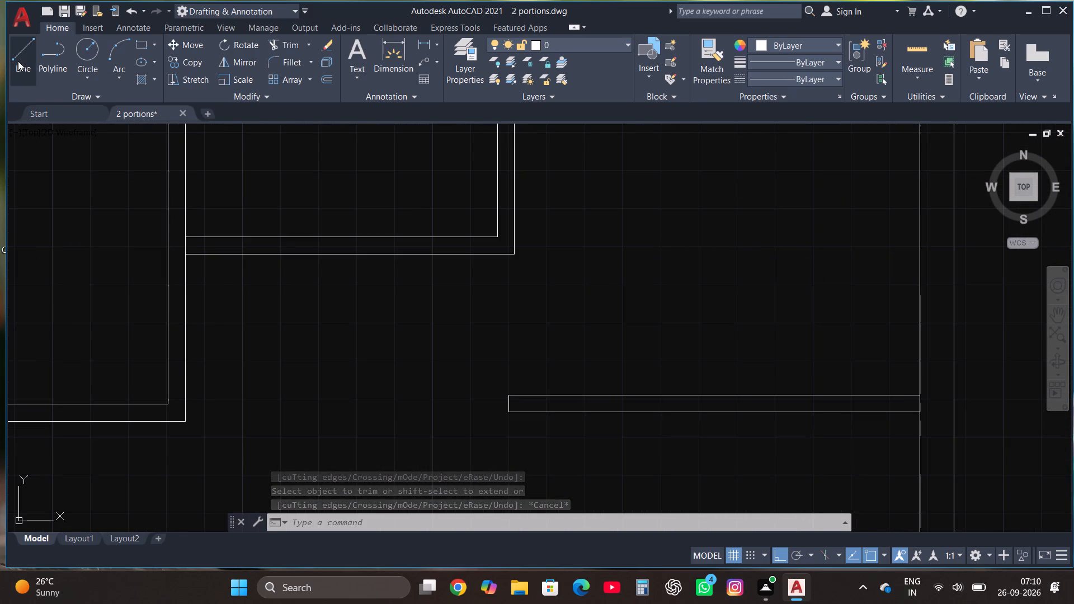
left_click(516, 252)
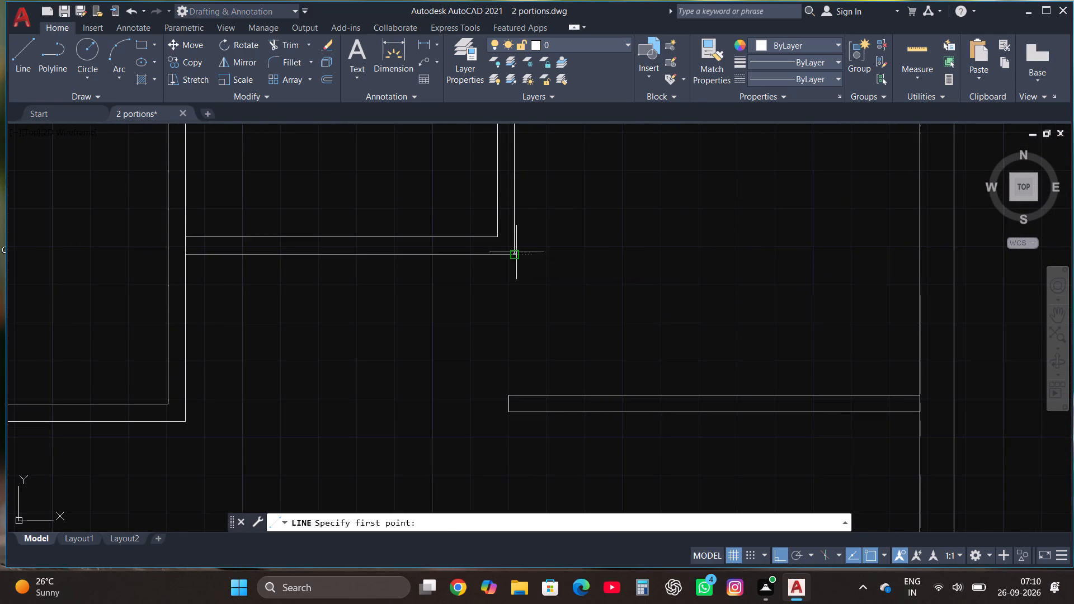
left_click(505, 430)
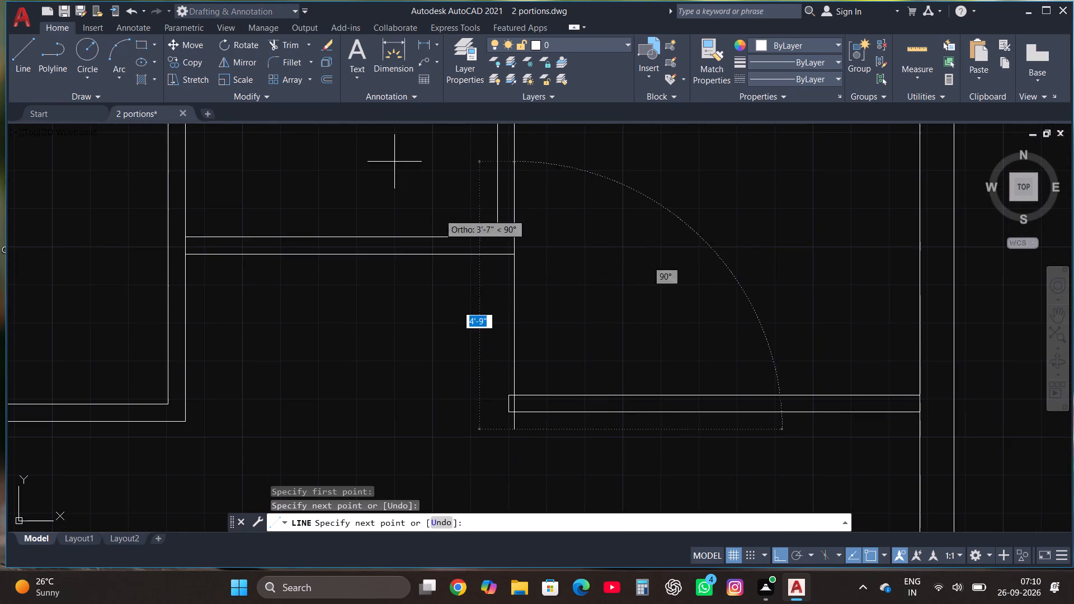
left_click(27, 57)
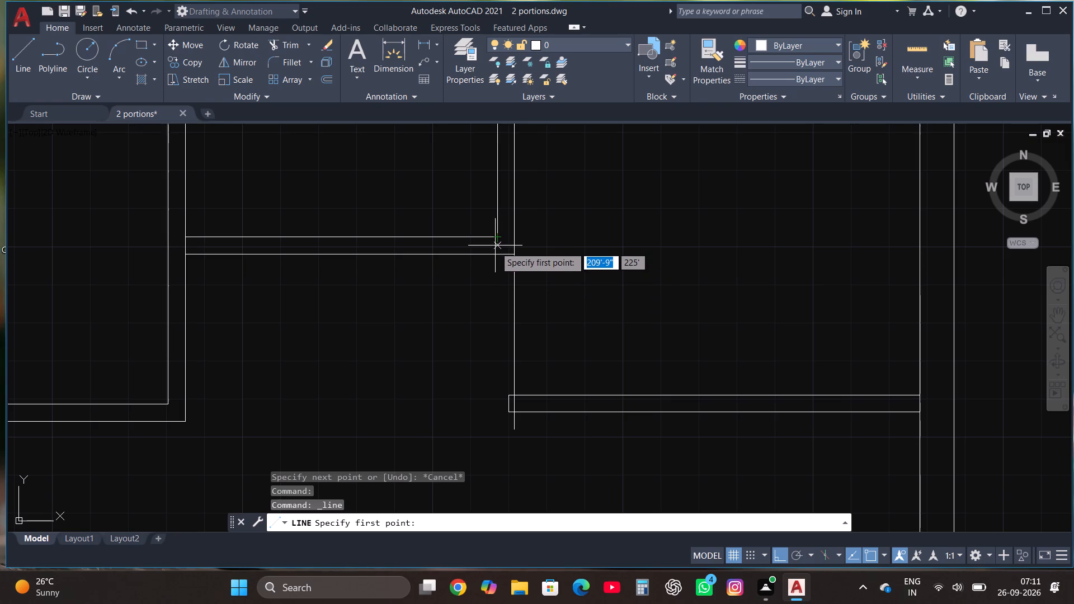
left_click(495, 252)
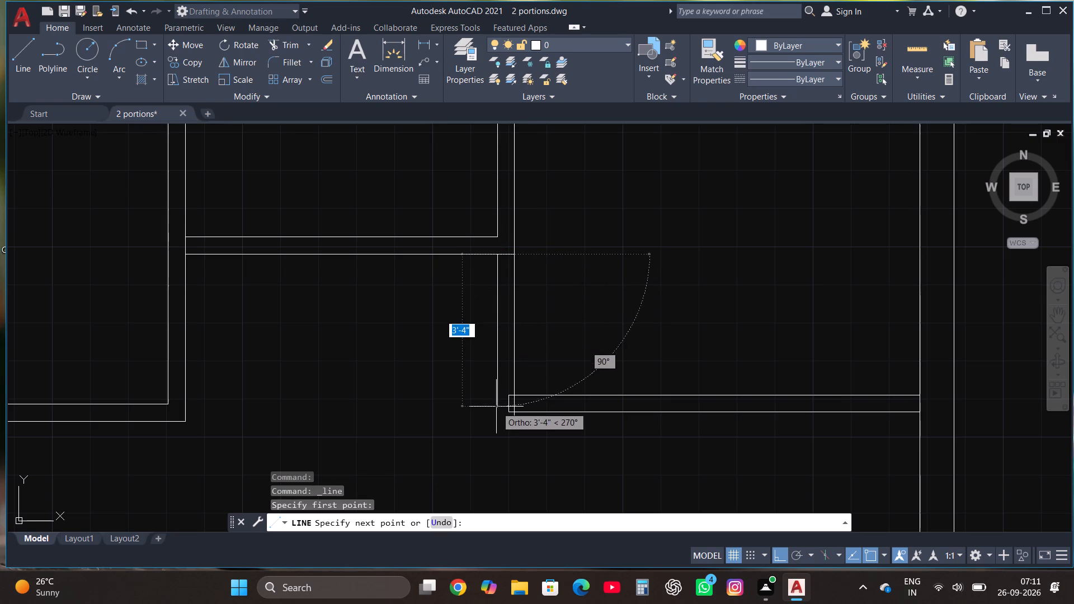
left_click(497, 414)
Fillet the two vertical lines with the fourth room's bottom partition lines to form sharp inner and outer corners.
left_click(280, 64)
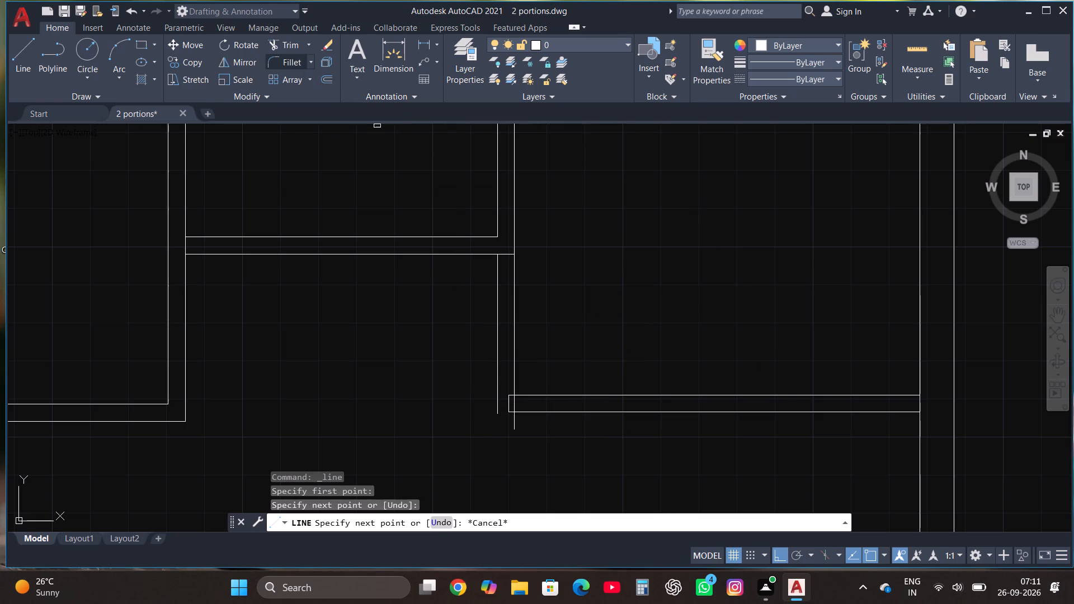
left_click(515, 352)
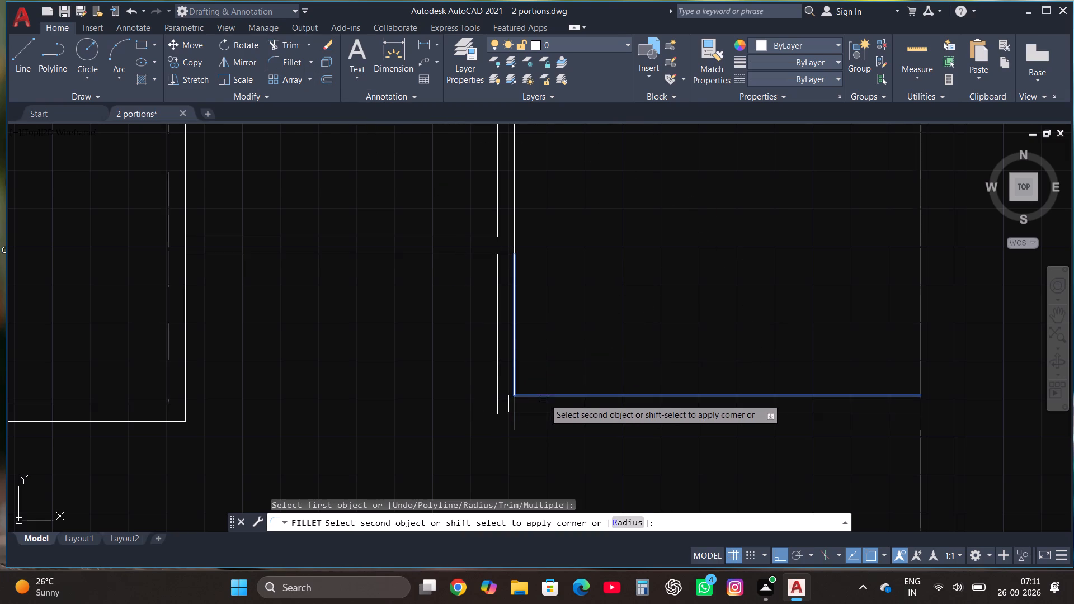
left_click(544, 397)
left_click(294, 60)
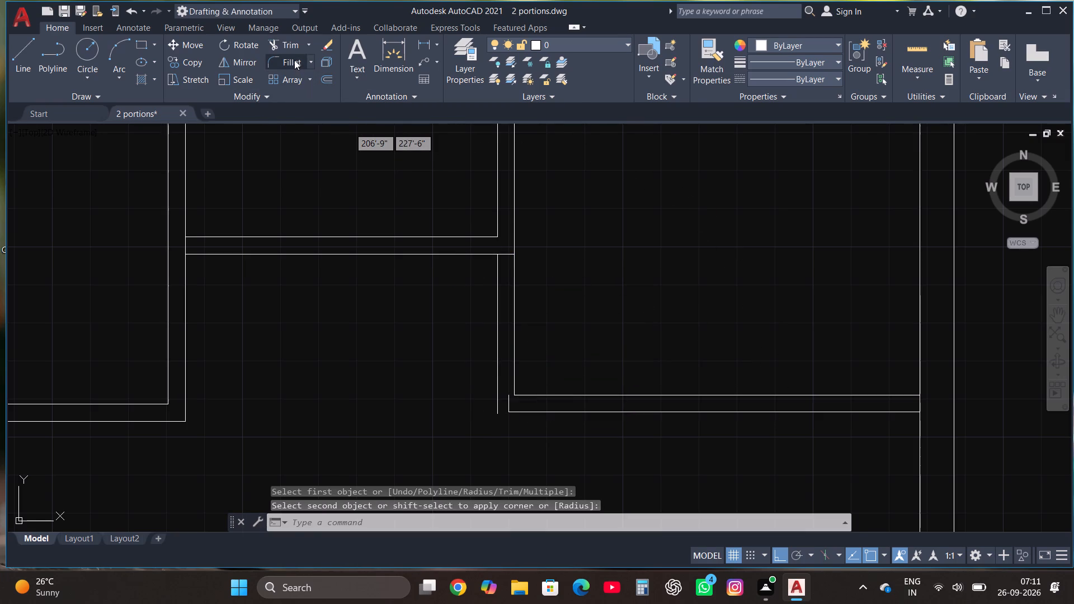
left_click(535, 413)
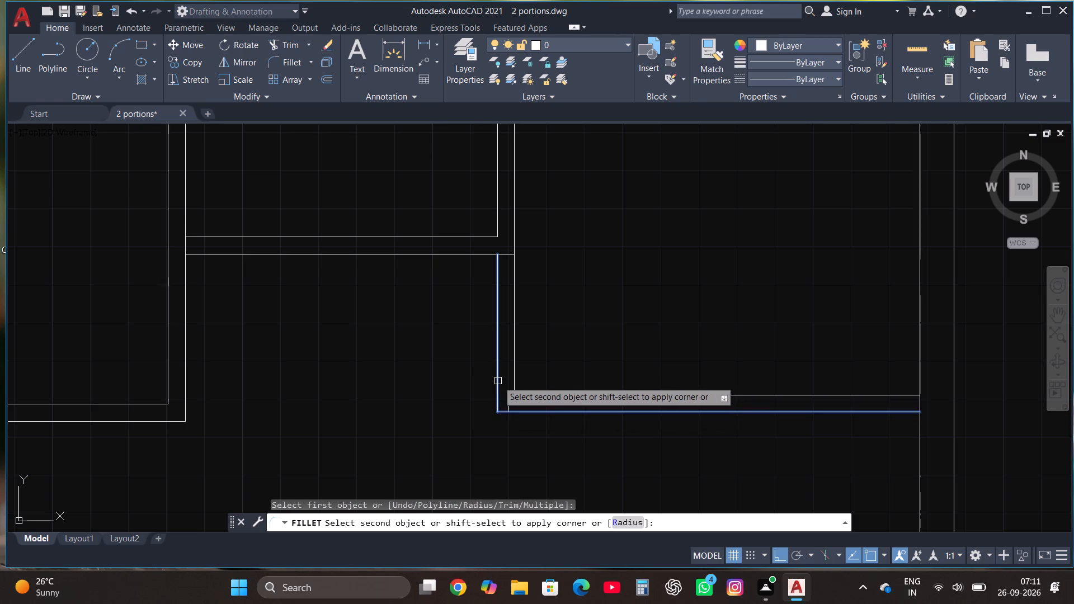
left_click(288, 63)
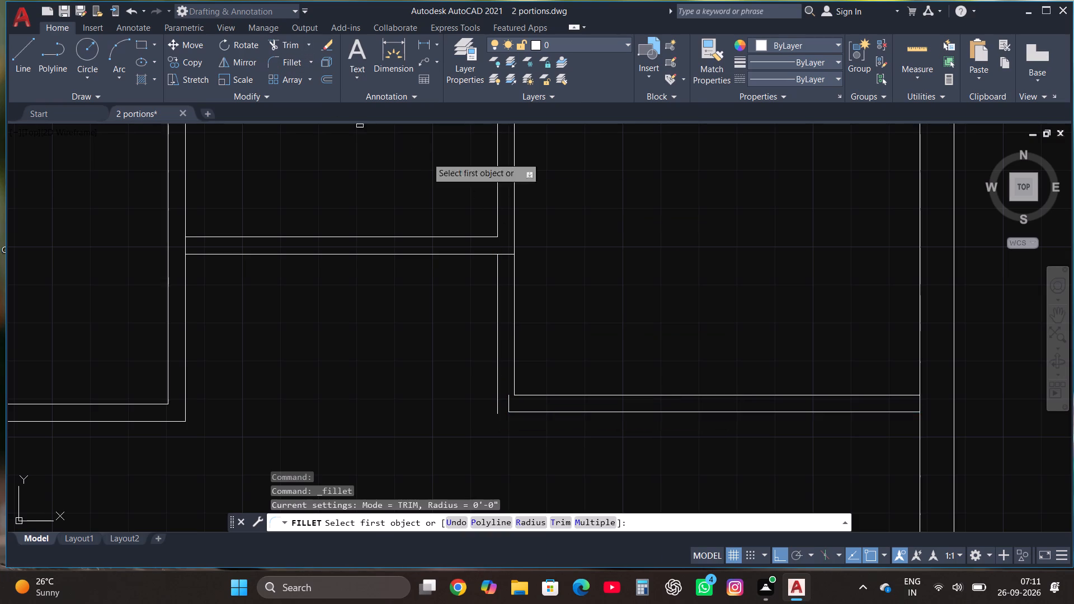
left_click(496, 380)
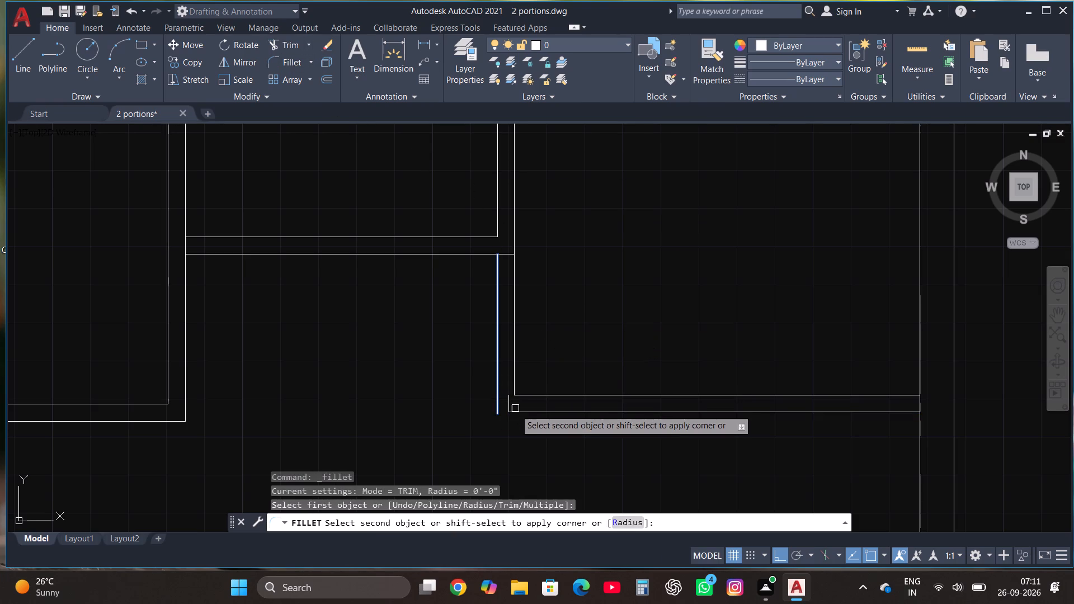
left_click(516, 412)
Erase the short leftover end line inside the fourth room's bottom-left partition corner.
left_click(508, 404)
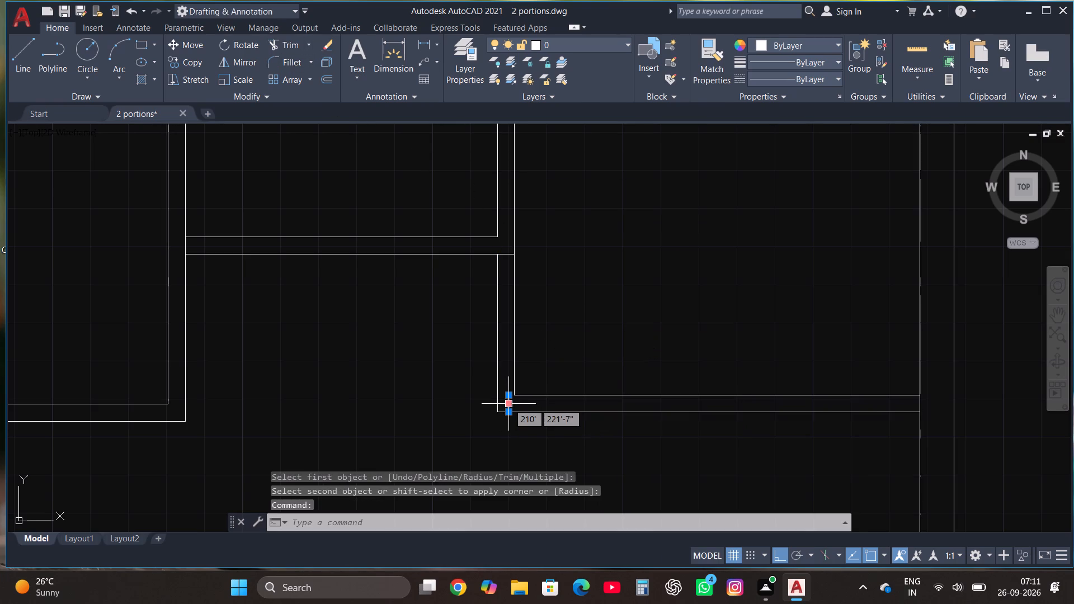
key("Delete")
Trim the wall lines crossing the partition junctions at both ends of the third room's bottom partition and at the right inner wall.
scroll(510, 386, "down", 2)
scroll(518, 350, "up", 1)
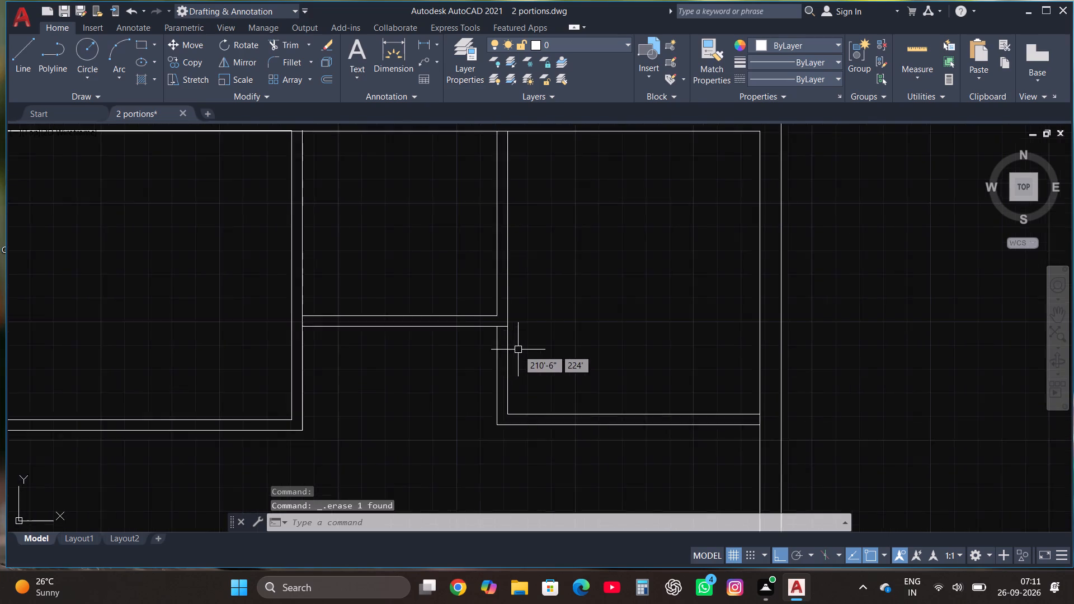
scroll(518, 350, "up", 1)
left_click(281, 45)
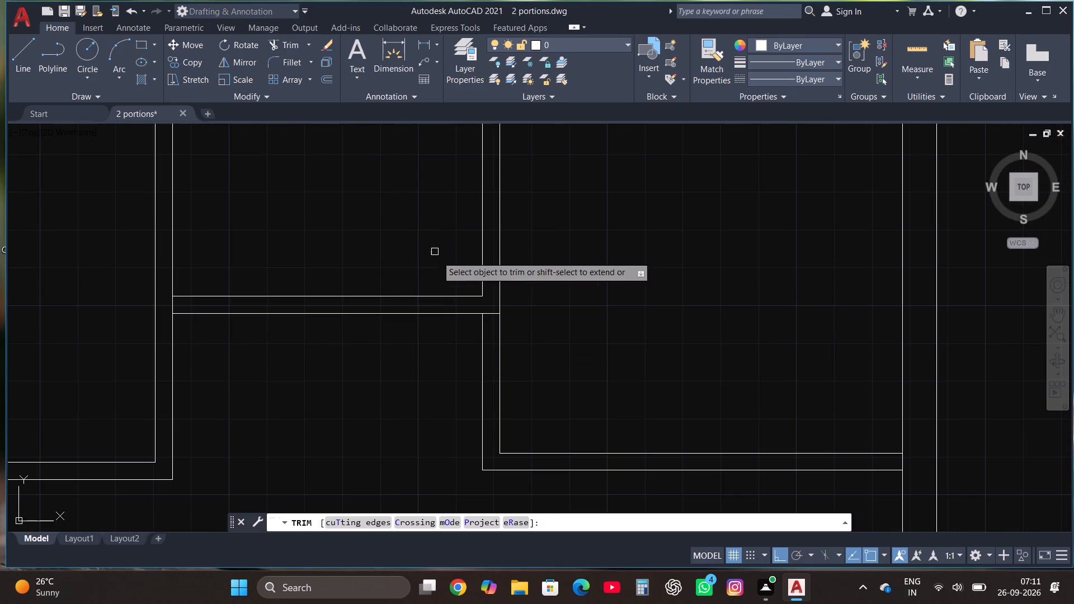
left_click(490, 315)
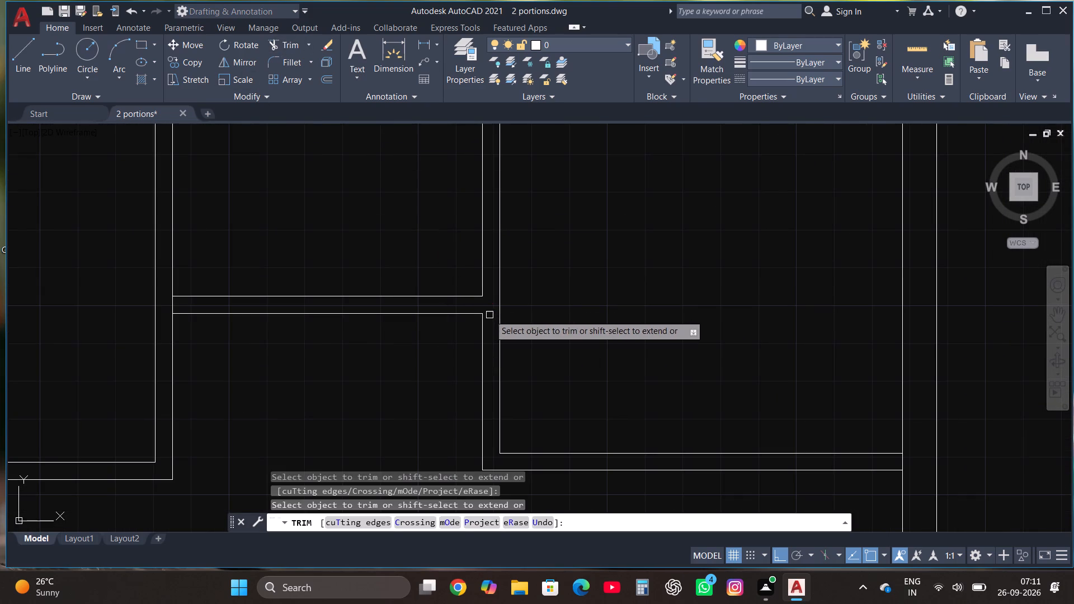
left_click(172, 307)
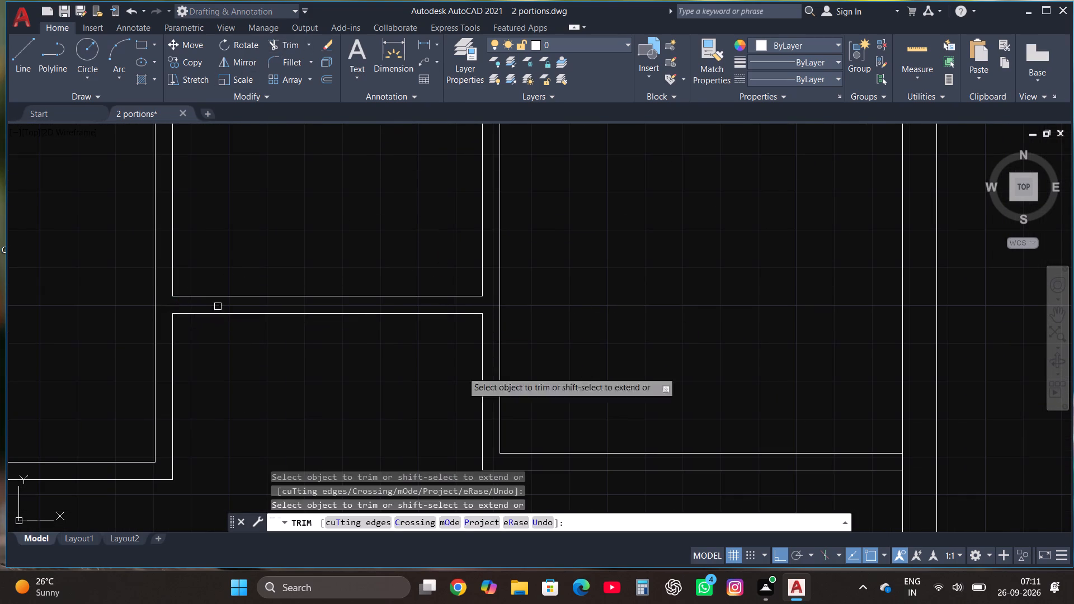
left_click(904, 464)
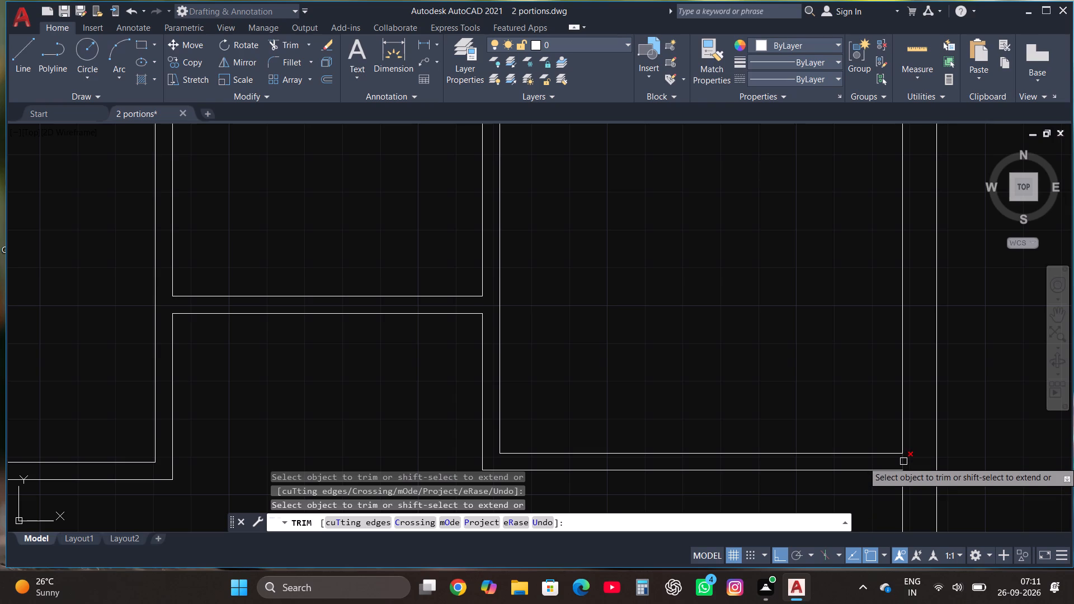
left_click(903, 462)
scroll(742, 295, "down", 2)
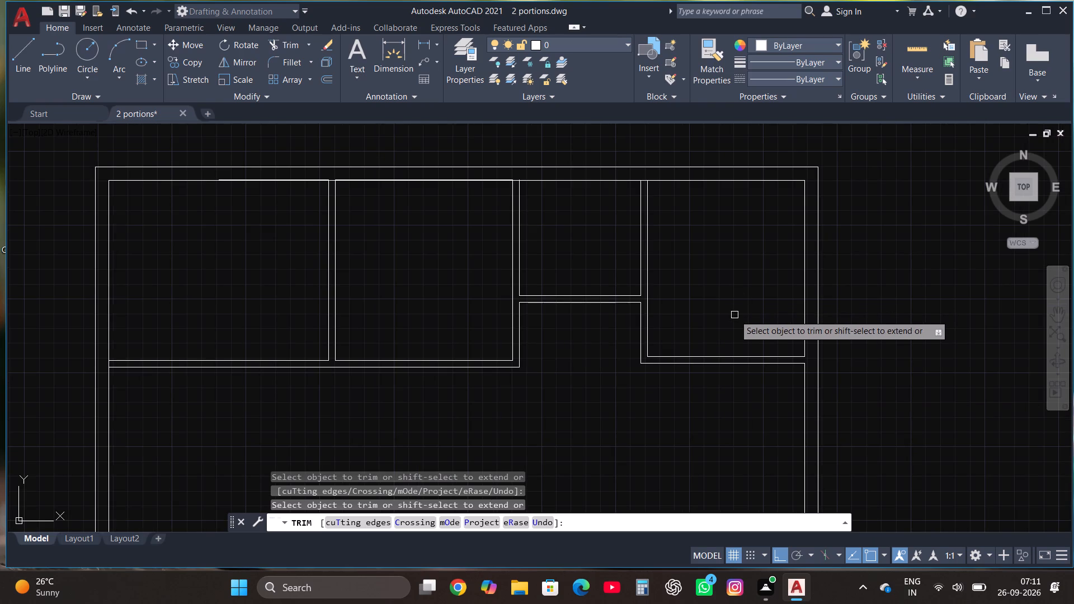
key("Escape")
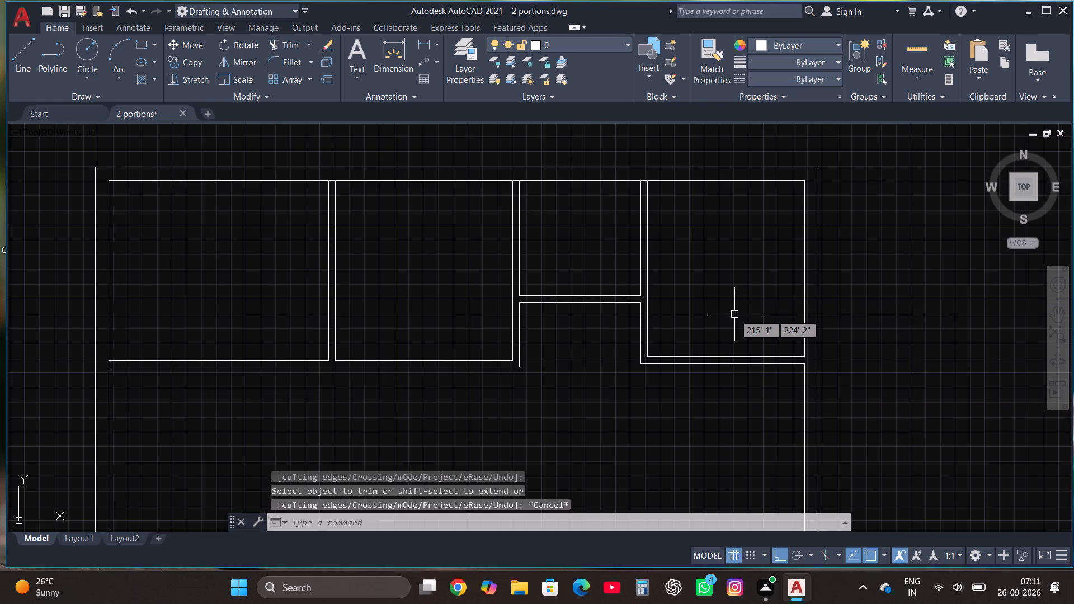
Draw a room outline below the first room from the left inner wall: 8'2" right, 4' down and 8'2" back left.
scroll(722, 213, "down", 1)
scroll(842, 317, "up", 2)
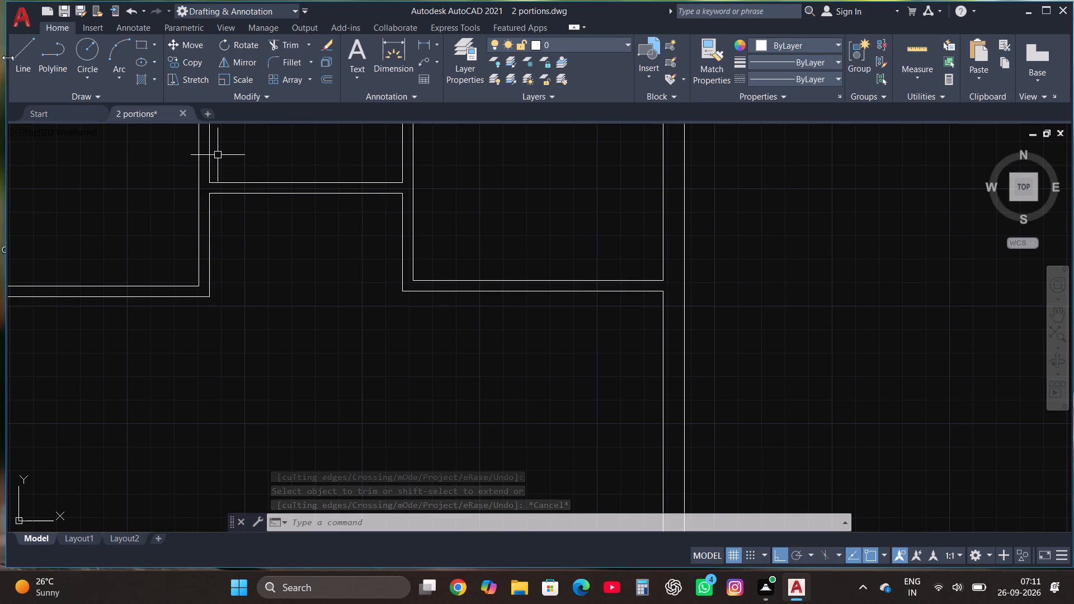
left_click(15, 54)
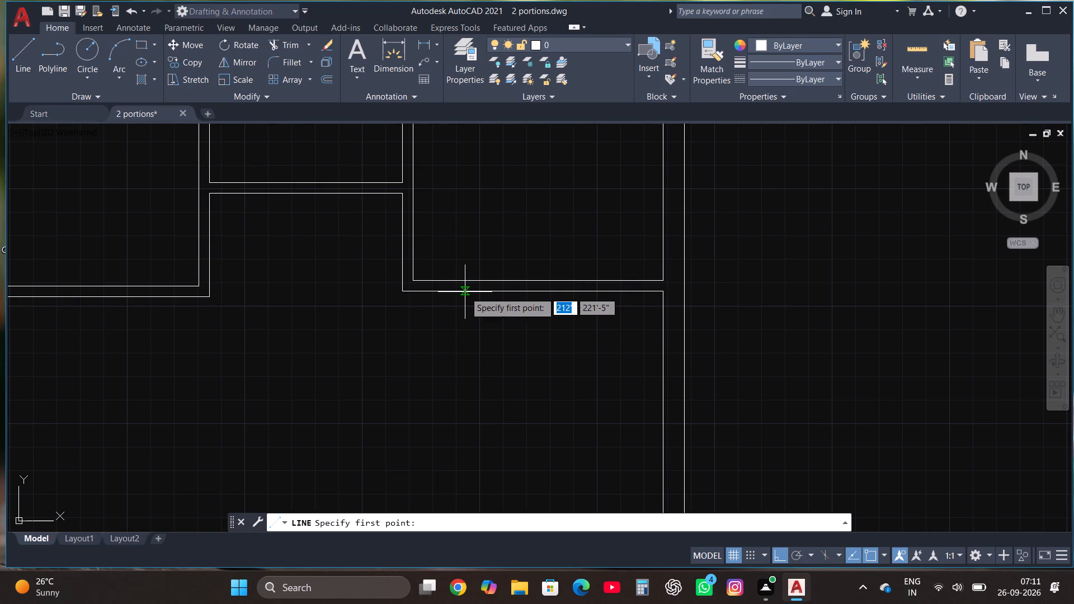
scroll(605, 291, "down", 3)
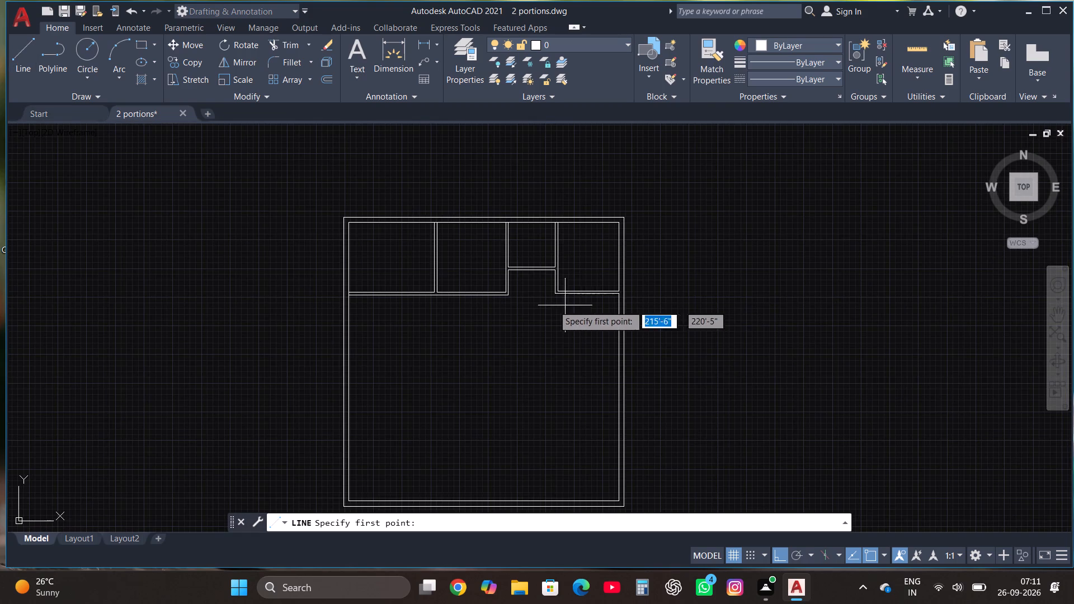
scroll(360, 310, "up", 3)
scroll(226, 234, "up", 1)
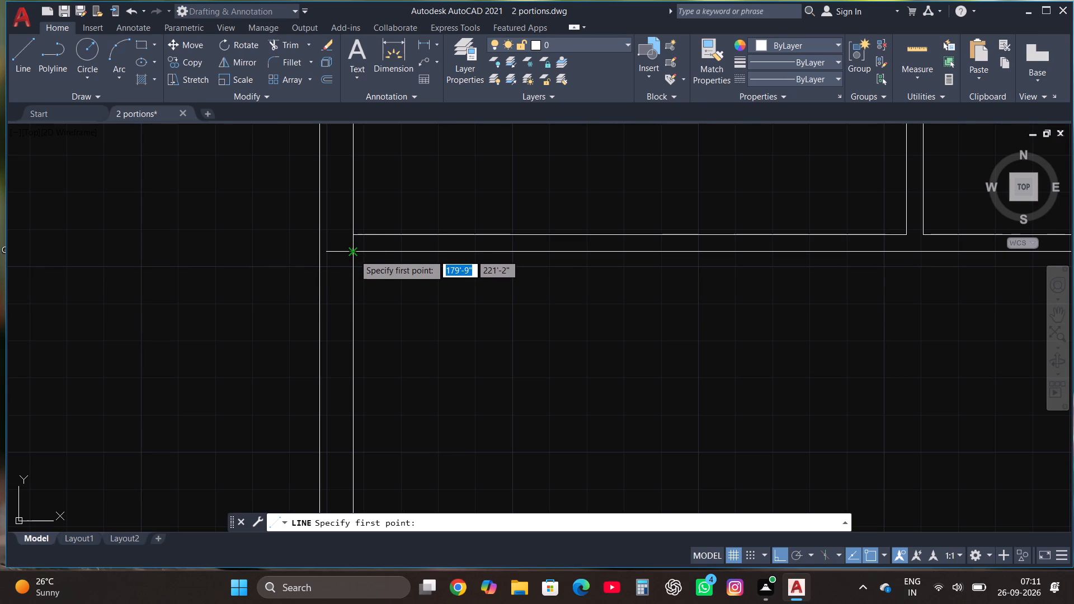
left_click(355, 252)
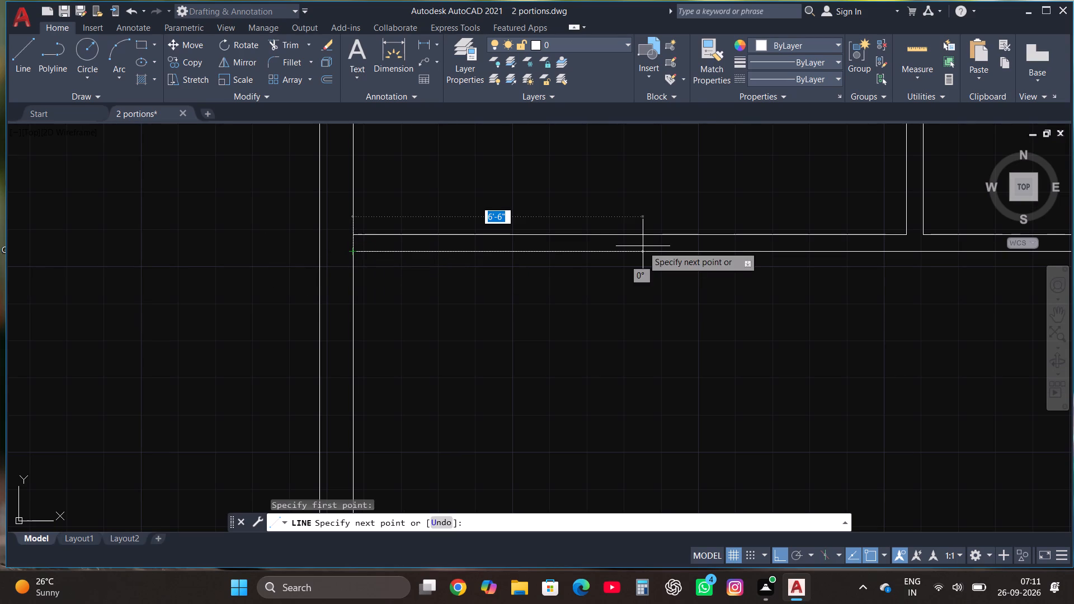
type("8'2\"")
key("Return")
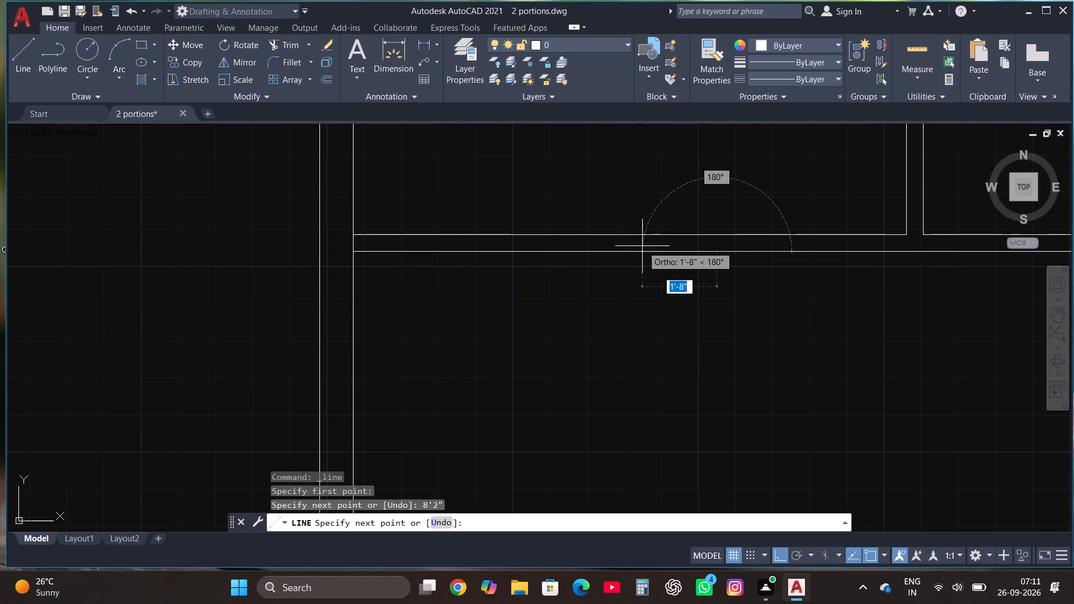
type("4'")
key("Return")
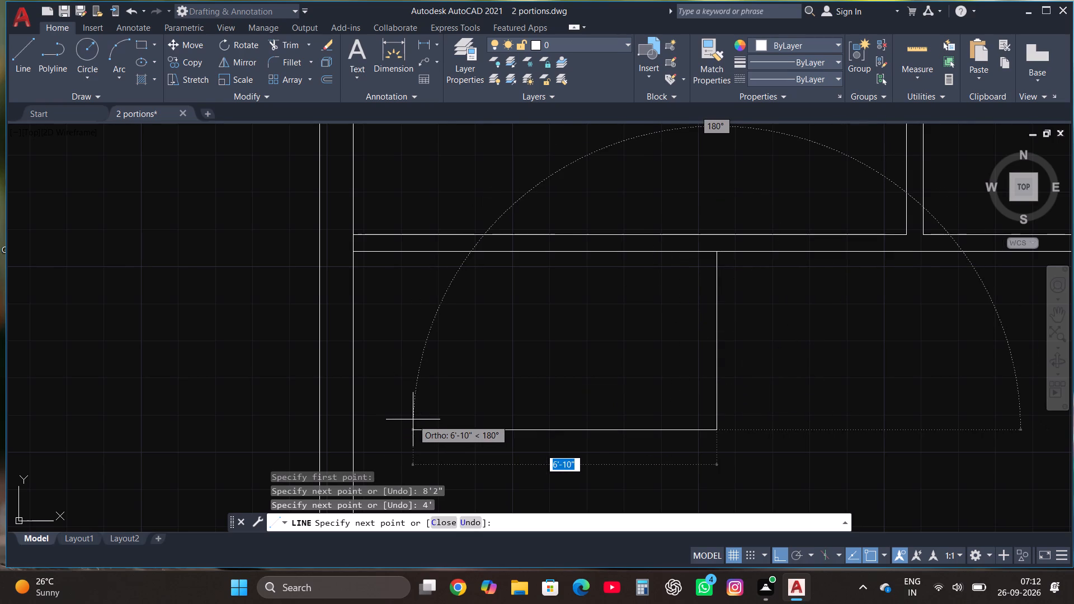
type("8'2\"")
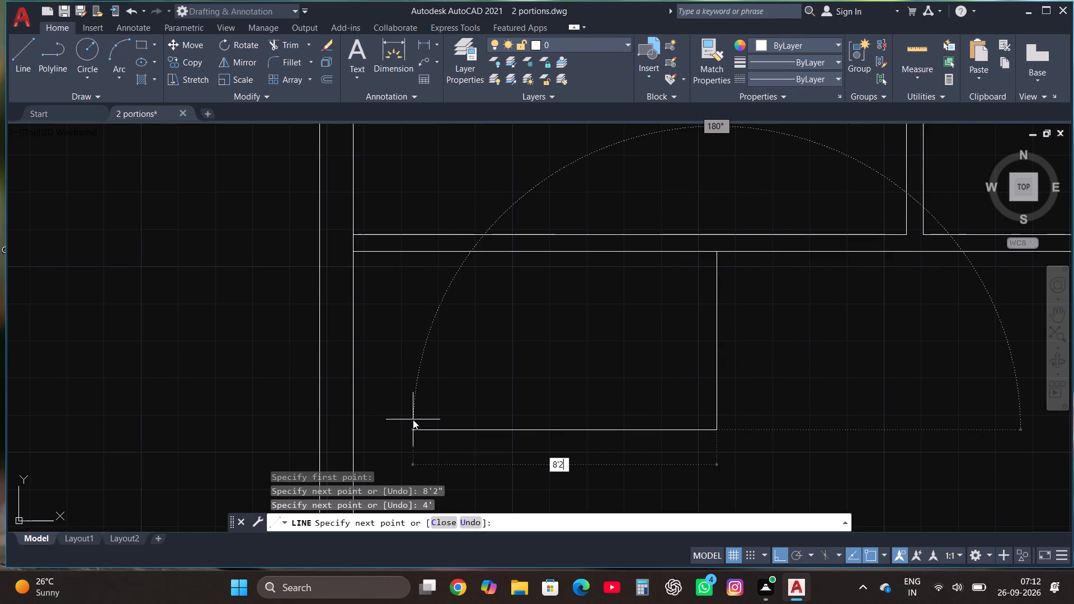
key("Return")
key("Escape")
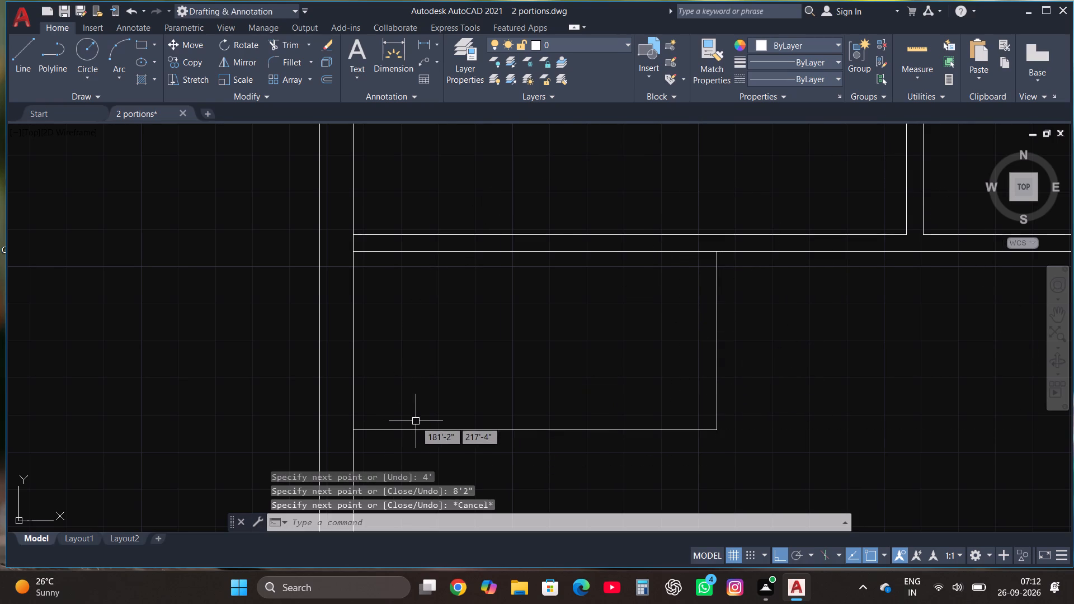
Offset the right and bottom lines of the 8'2" by 4' room outward by 4.5" to form its partitions.
left_click(745, 449)
left_click(670, 329)
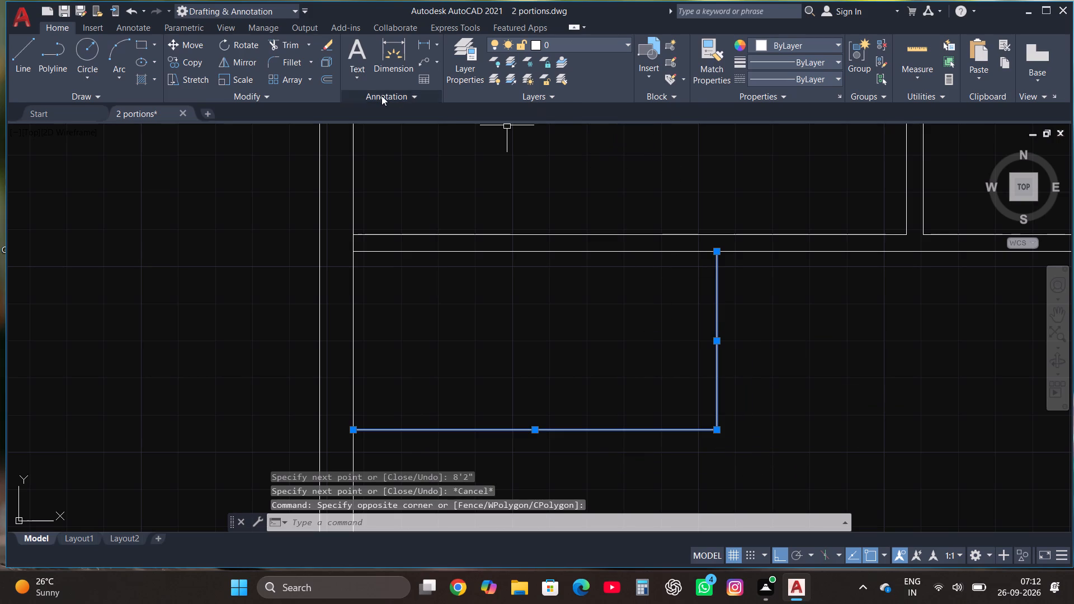
left_click(335, 79)
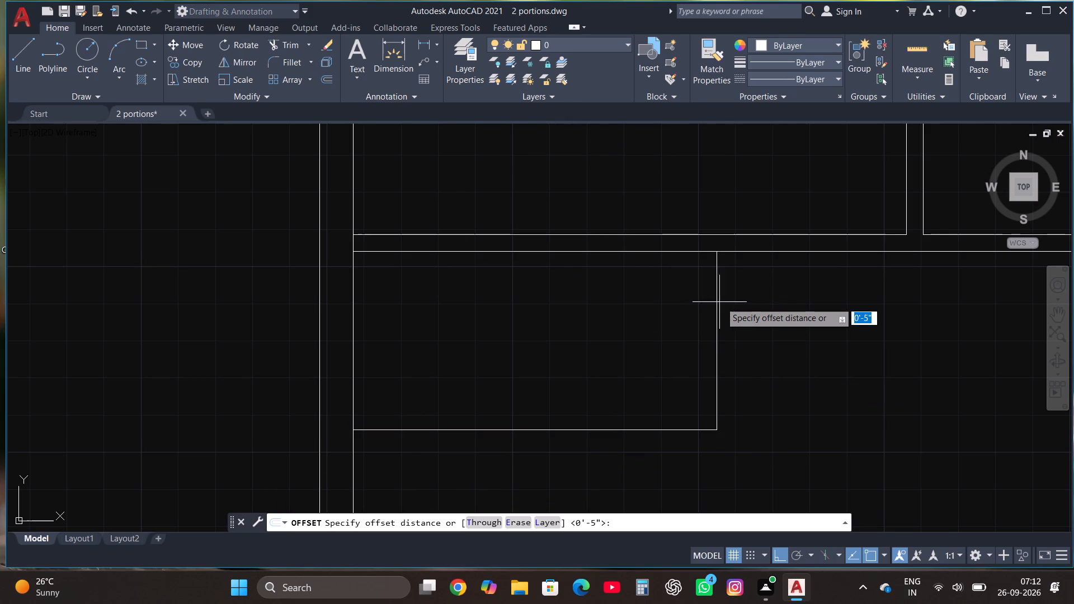
left_click(719, 294)
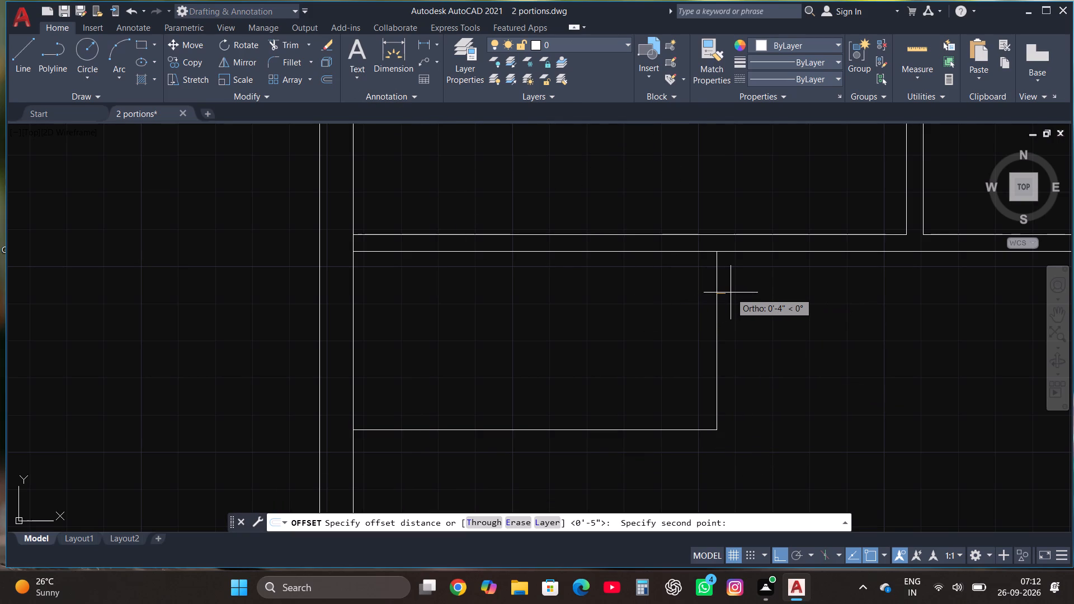
type("4.5\"")
key("Return")
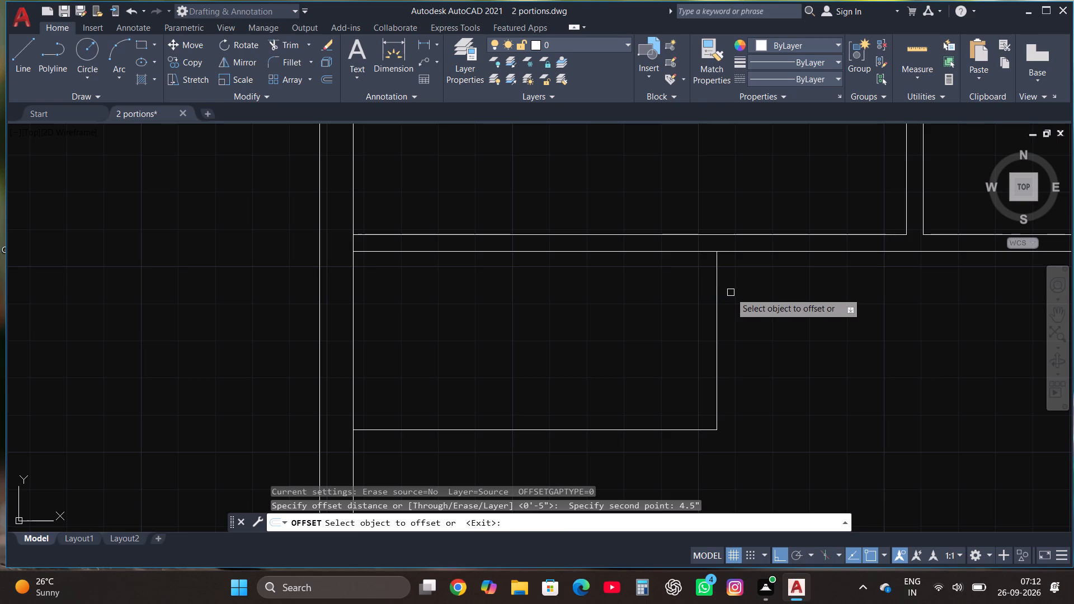
left_click(718, 279)
left_click(757, 309)
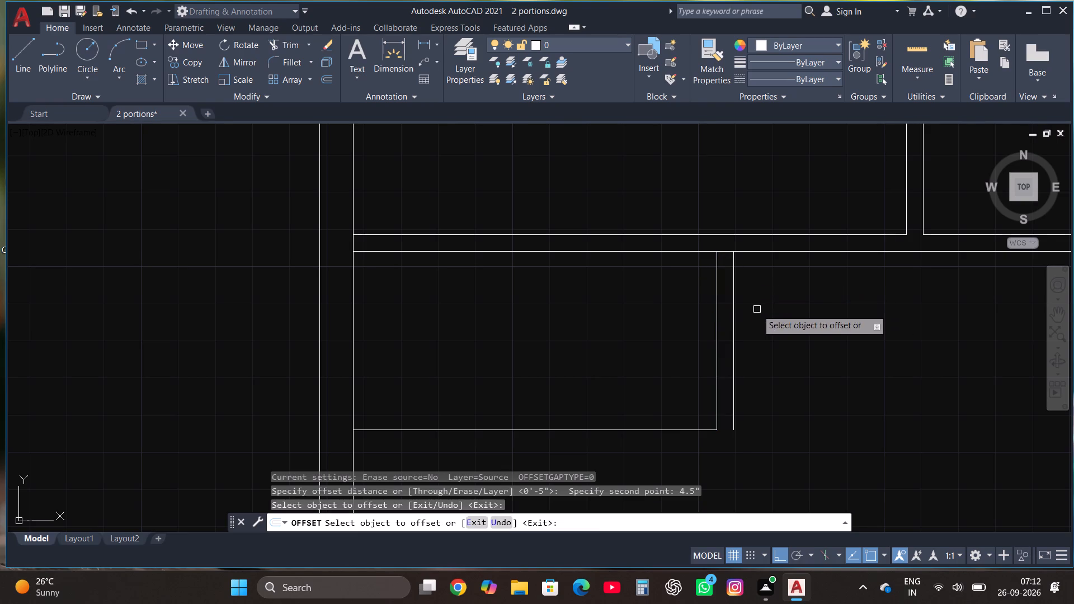
left_click(659, 432)
left_click(658, 460)
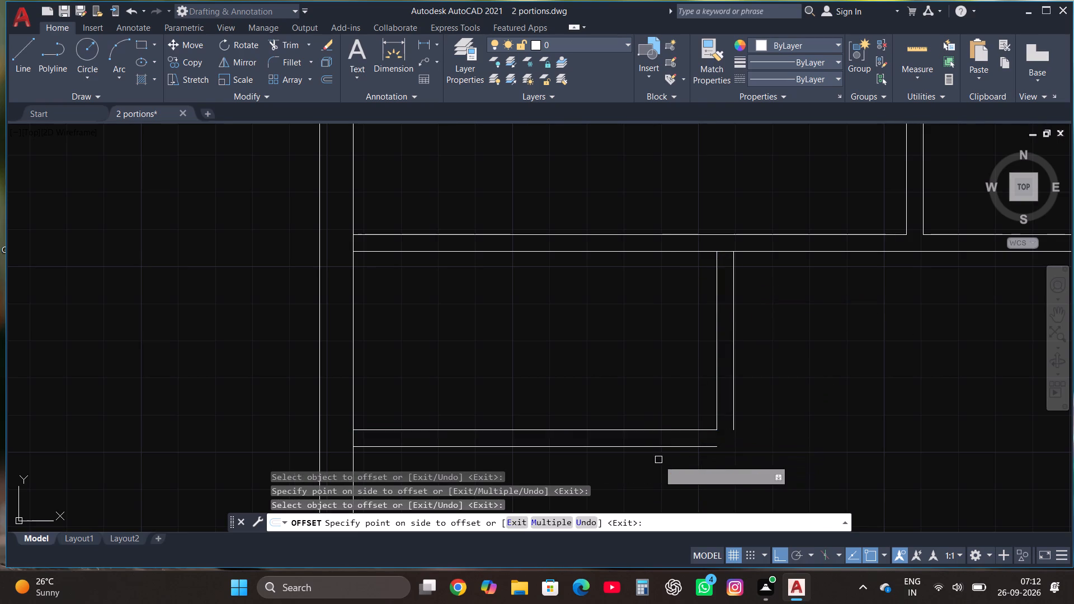
Fillet the offset bottom and right lines of the 8'2" by 4' room into a sharp outer corner.
scroll(658, 369, "down", 3)
scroll(706, 384, "up", 2)
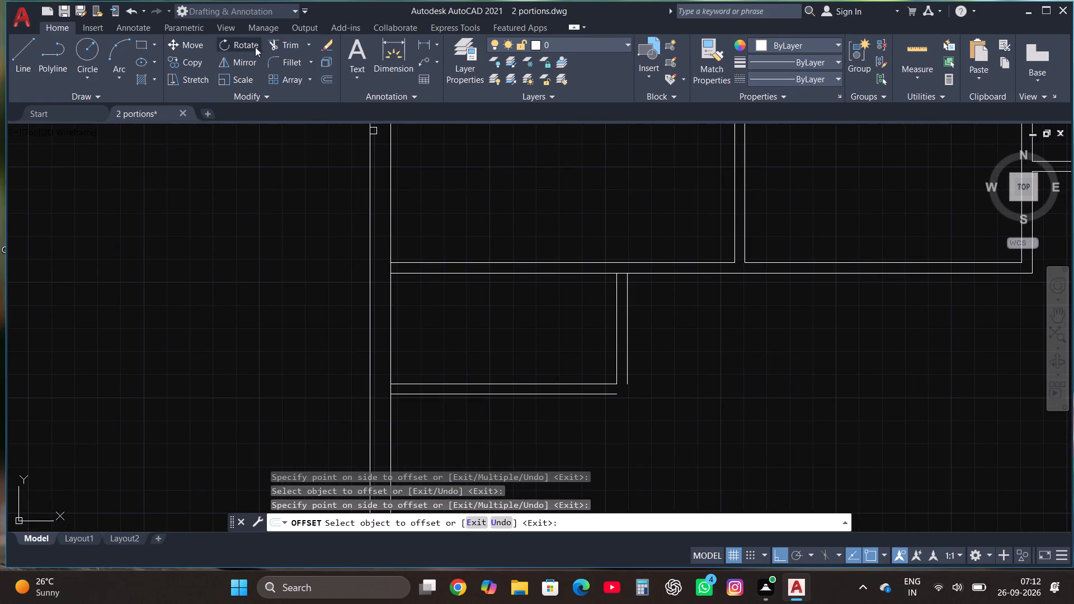
left_click(294, 62)
left_click(596, 398)
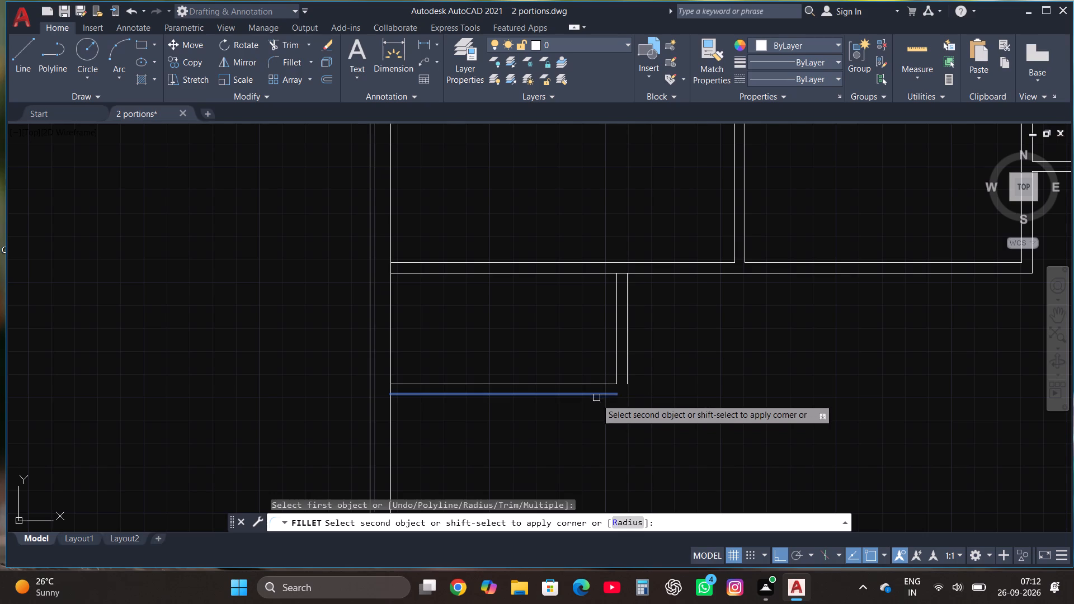
left_click(631, 378)
left_click(631, 374)
left_click(628, 362)
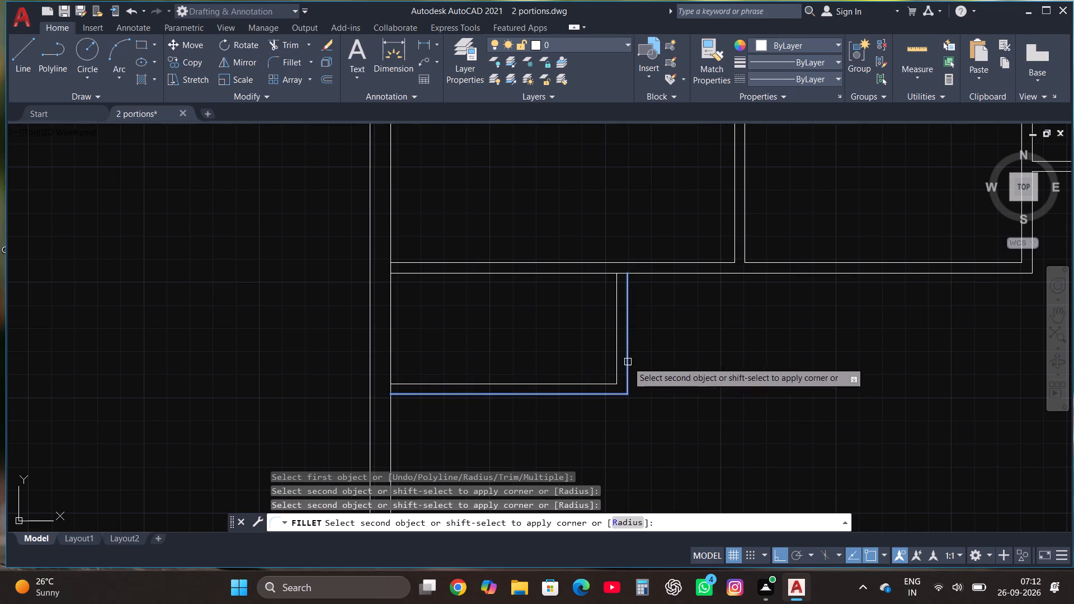
Draw a room outline below the small room from the left inner wall: 5' down, 12'5" right, 5' up and back left onto the small room's bottom wall line.
scroll(519, 261, "down", 2)
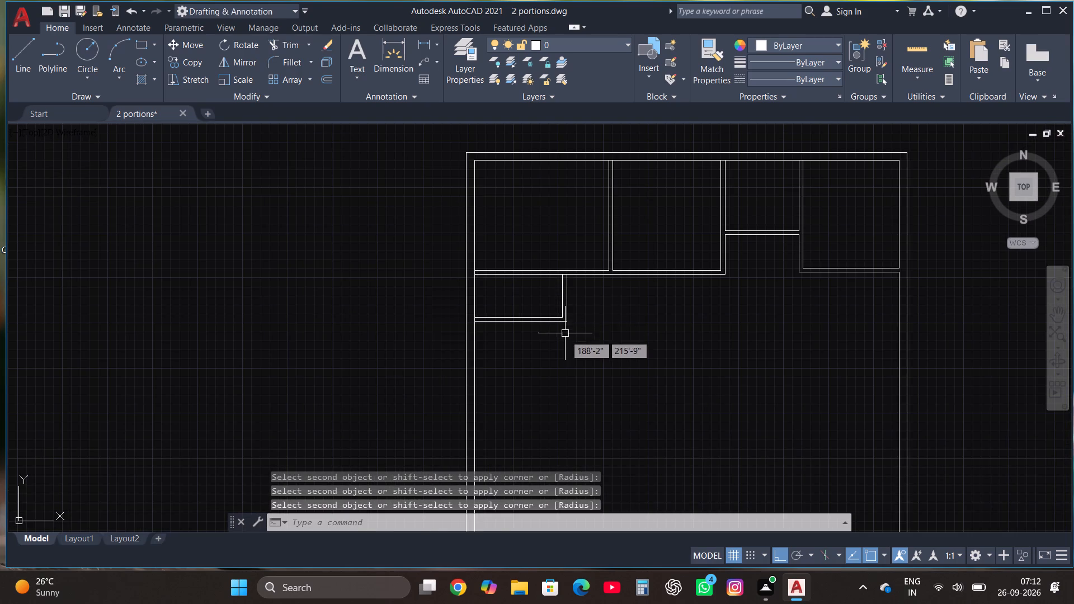
scroll(571, 336, "up", 1)
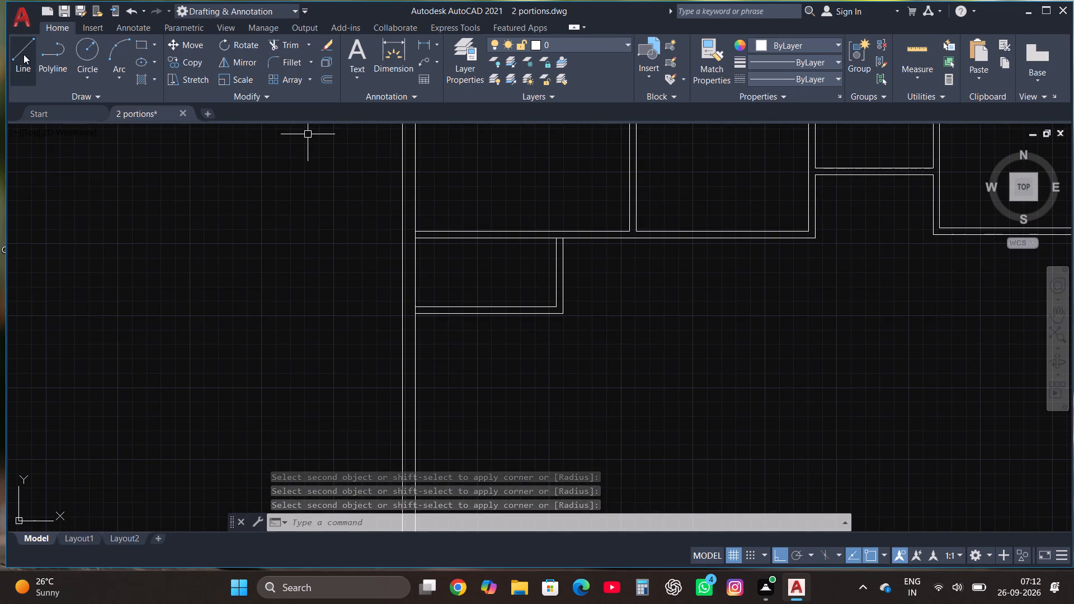
left_click(23, 54)
scroll(427, 317, "up", 2)
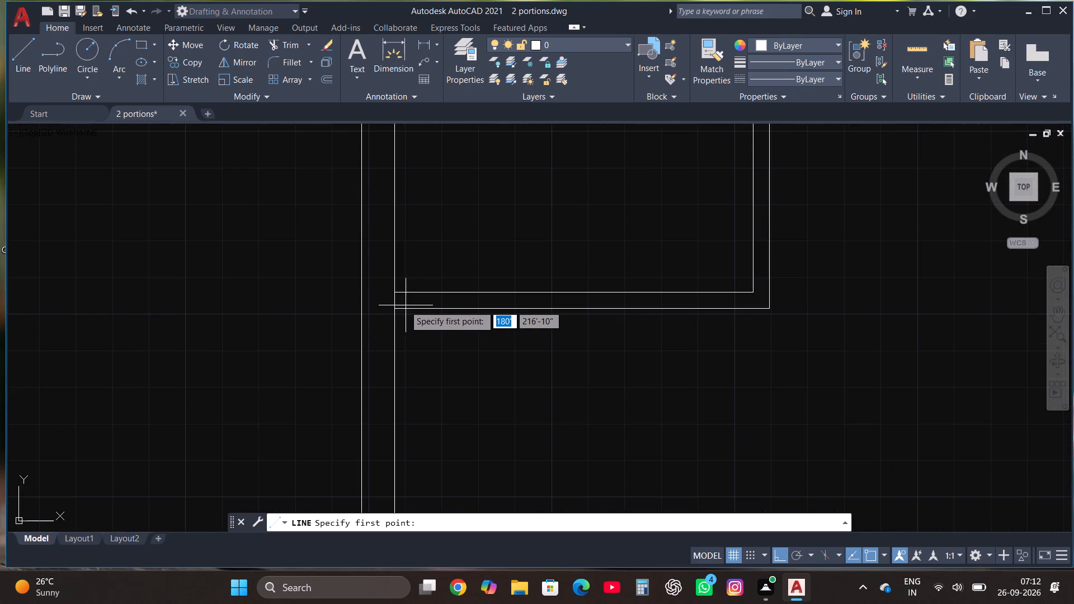
left_click(397, 308)
scroll(397, 309, "down", 2)
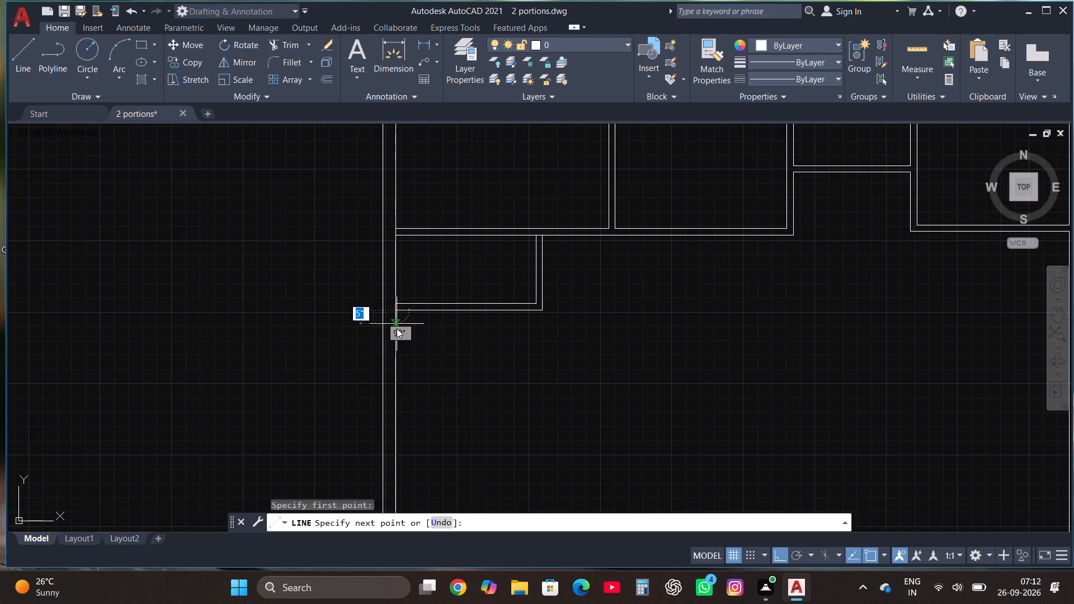
scroll(395, 356, "up", 2)
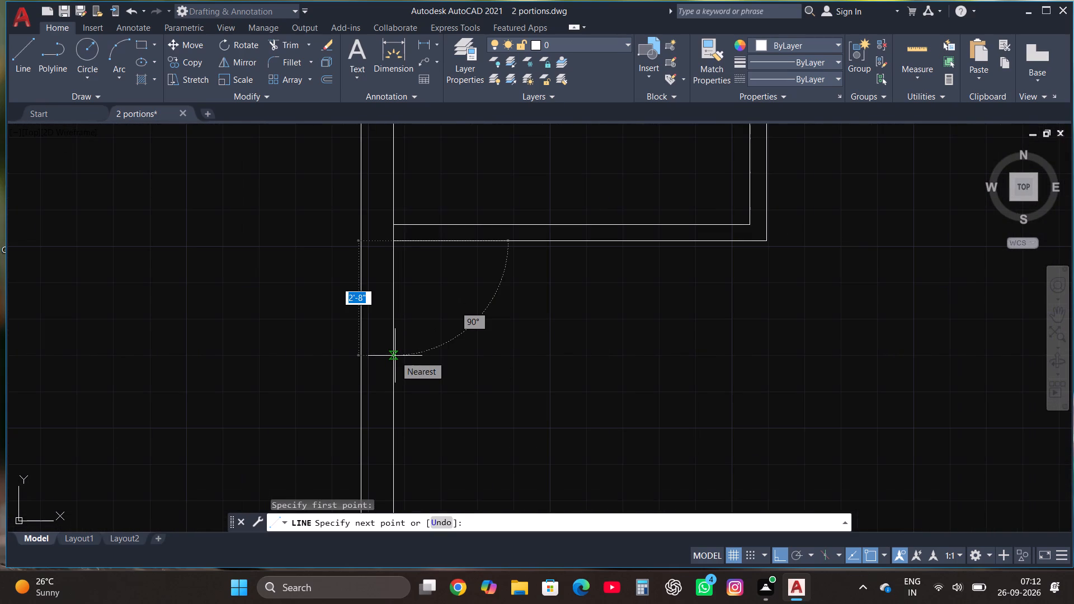
type("5'")
key("Return")
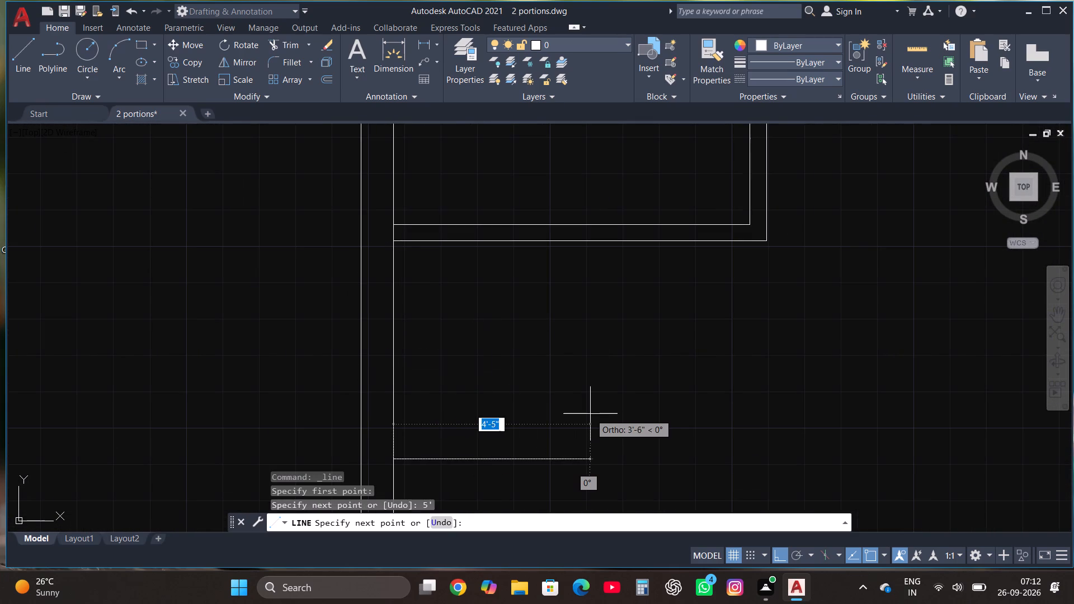
type("12'5\"")
key("Return")
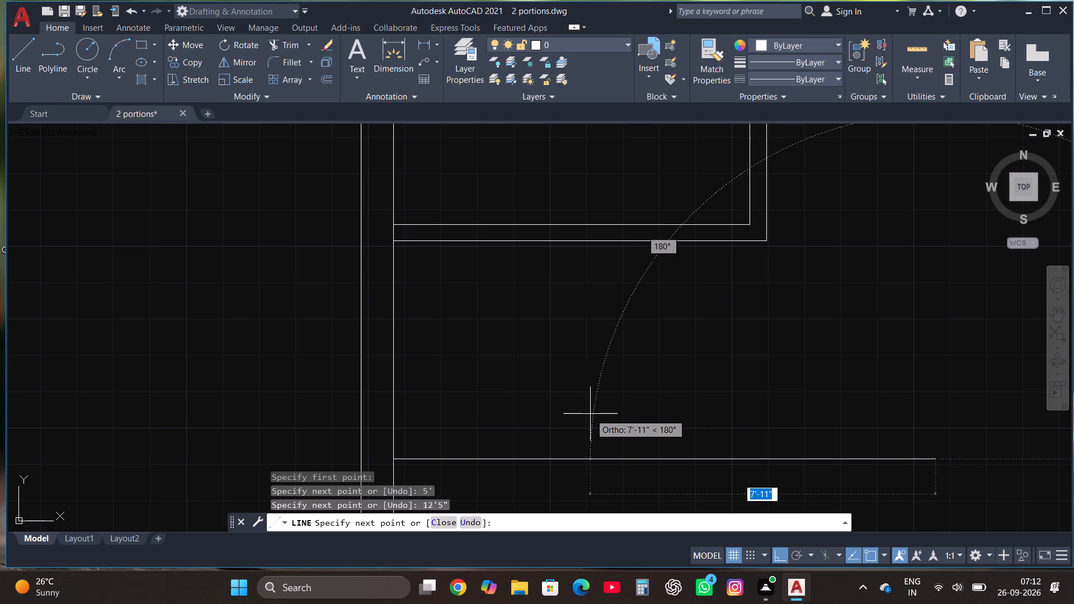
scroll(590, 414, "down", 2)
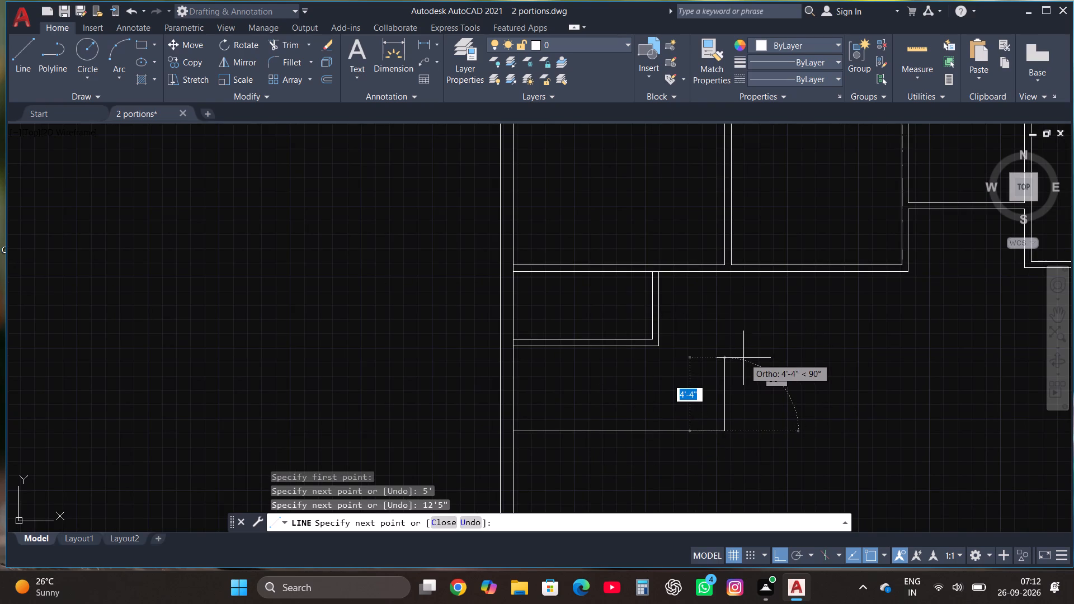
type("5'")
key("Return")
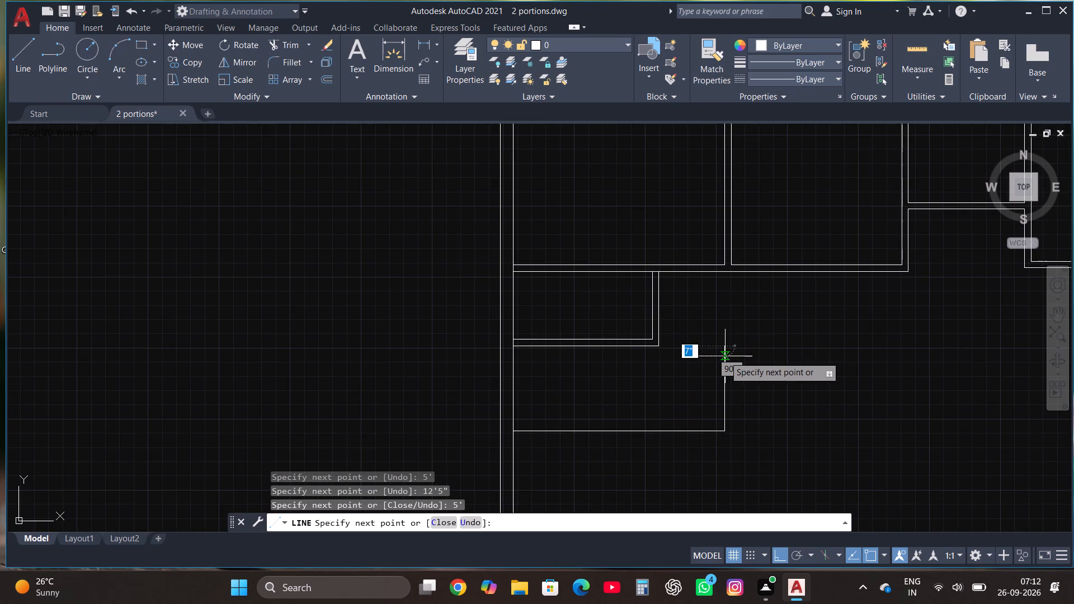
left_click(628, 368)
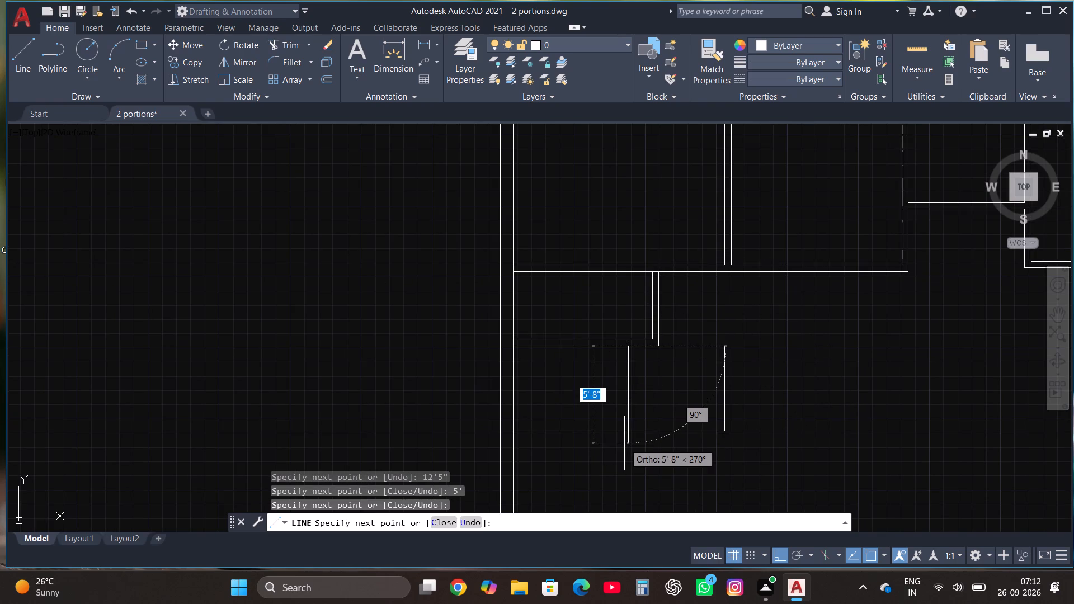
key("Escape")
Offset the bottom, right and top lines of the 12'5" by 5' room outward by 4.5".
left_click_drag(746, 461, 740, 456)
left_click(689, 421)
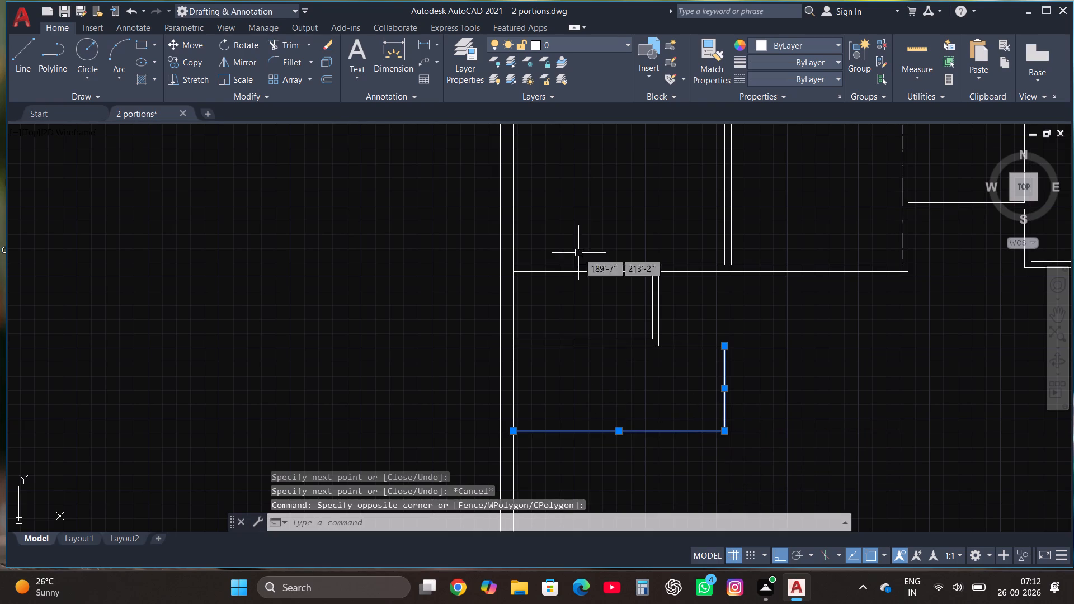
left_click(332, 82)
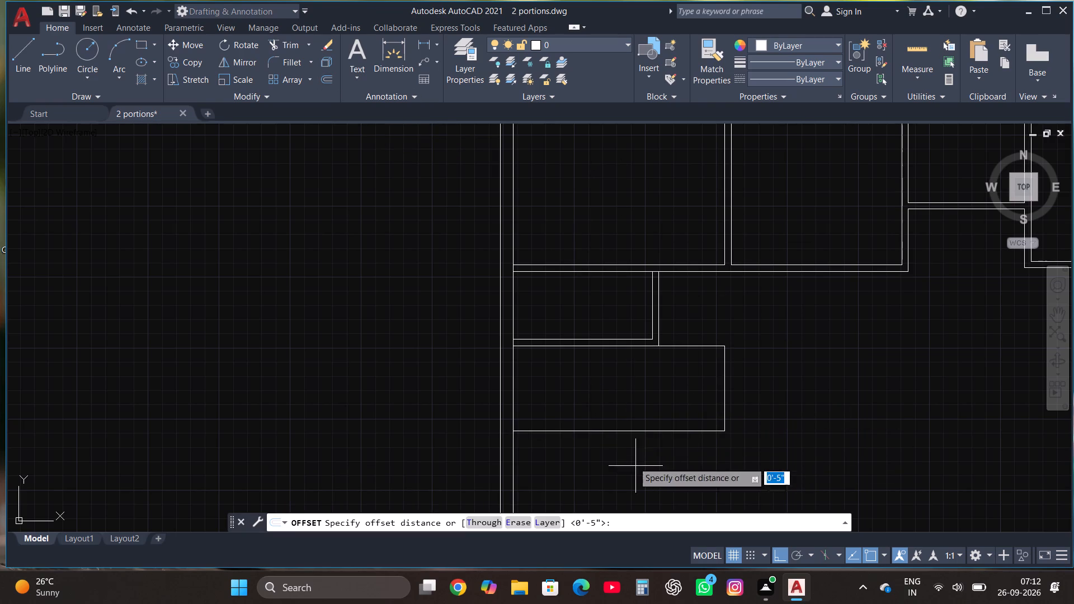
left_click(599, 432)
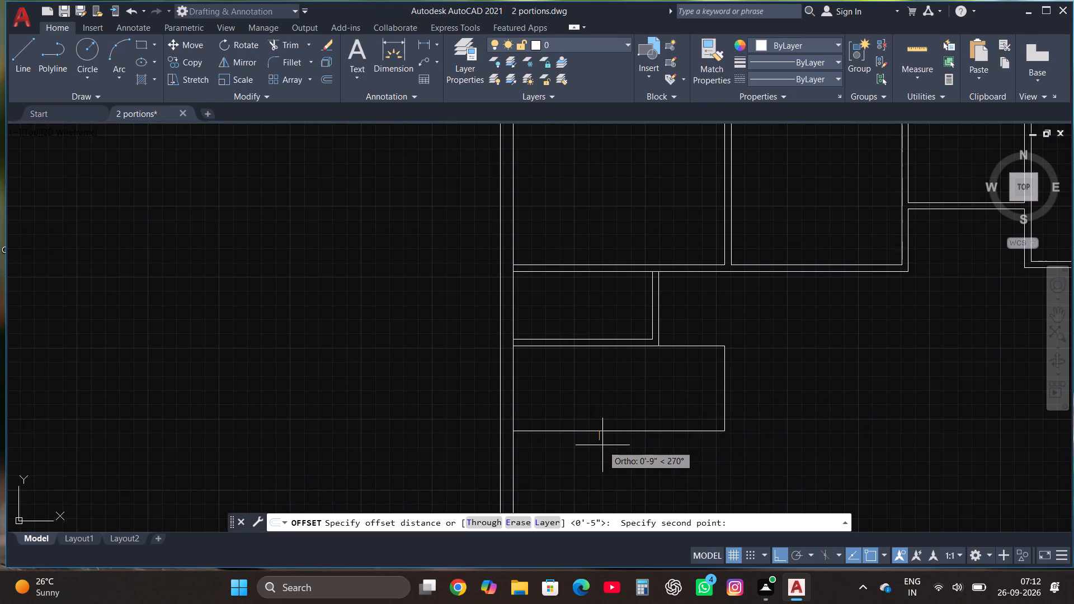
type("4.5\"")
key("Return")
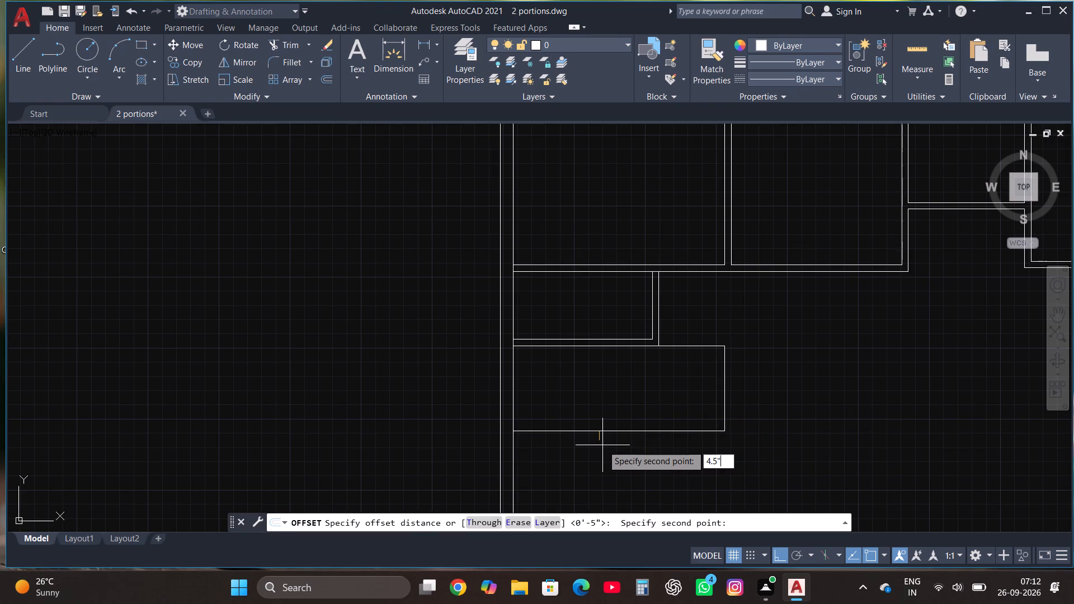
left_click(604, 432)
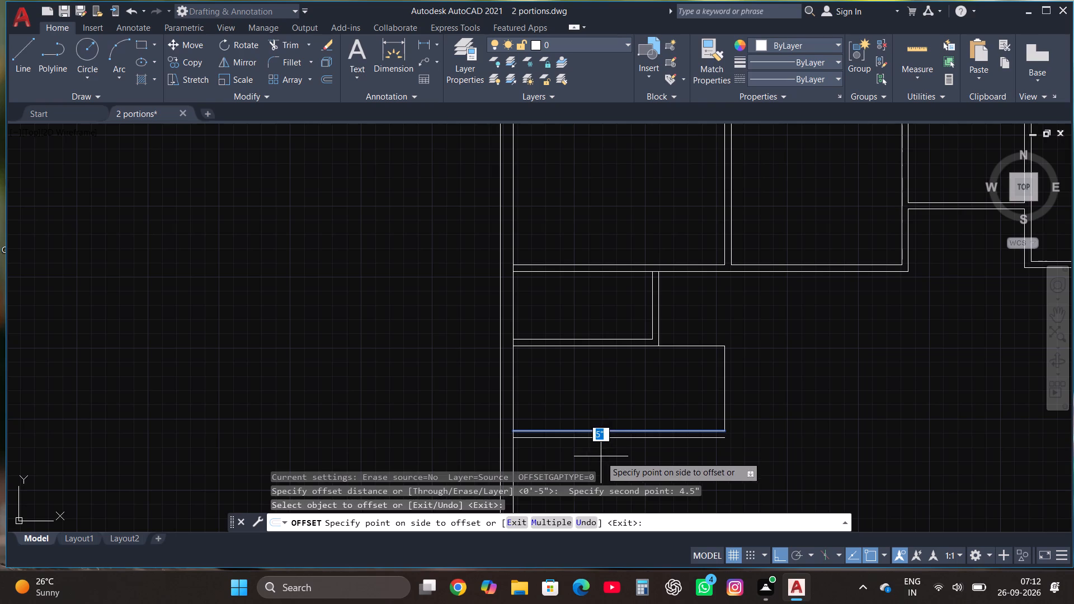
left_click(601, 456)
left_click(729, 402)
left_click(728, 399)
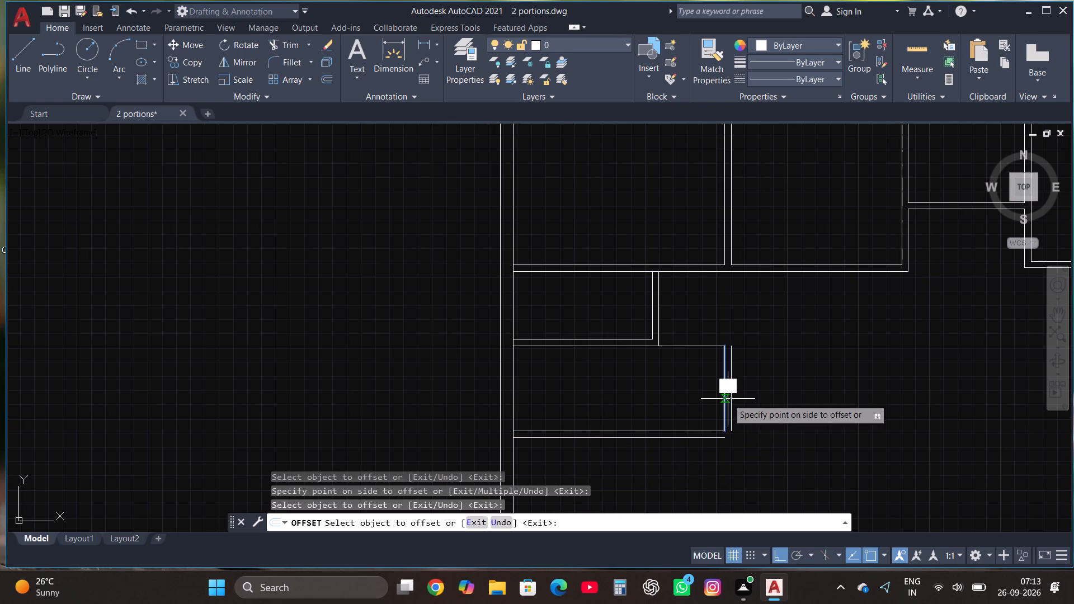
left_click(734, 398)
left_click(690, 346)
left_click(691, 322)
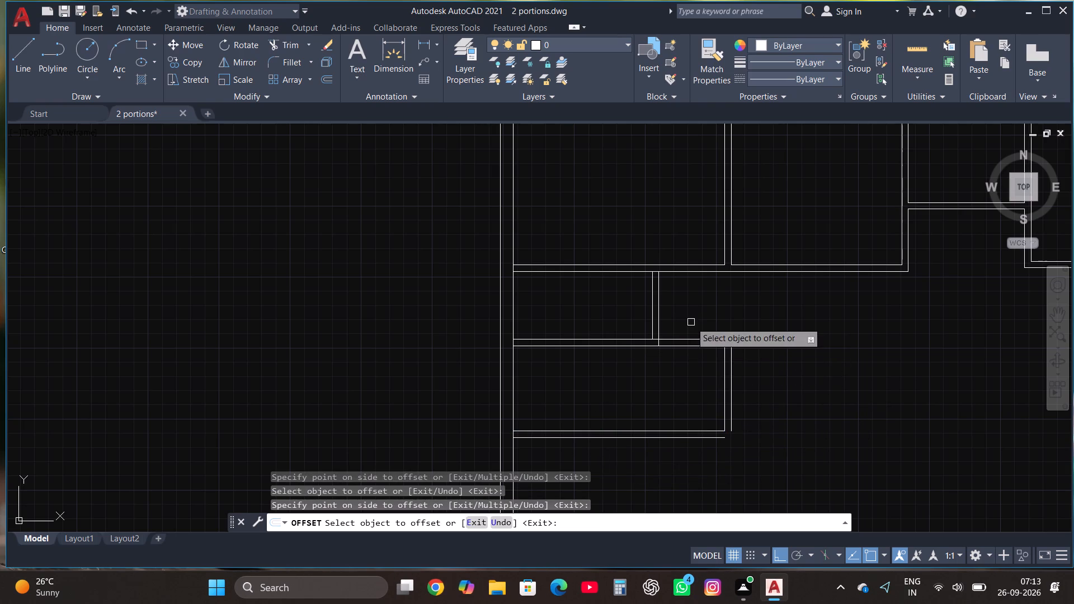
Fillet the offset lines of the 12'5" by 5' room into sharp outer corners at its bottom-right and top-right.
left_click(293, 62)
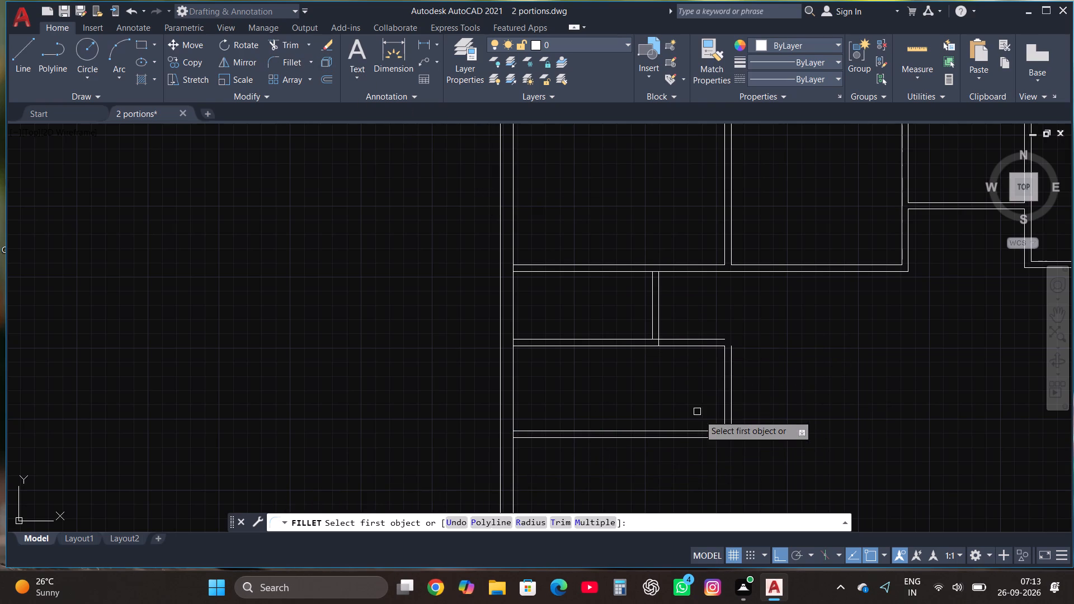
left_click(708, 437)
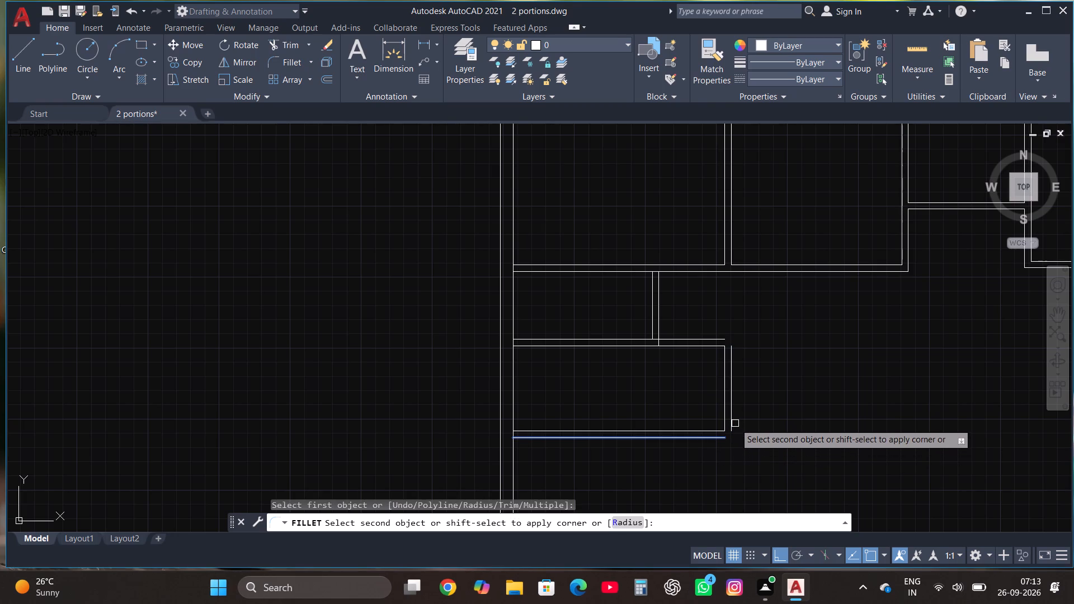
left_click(732, 416)
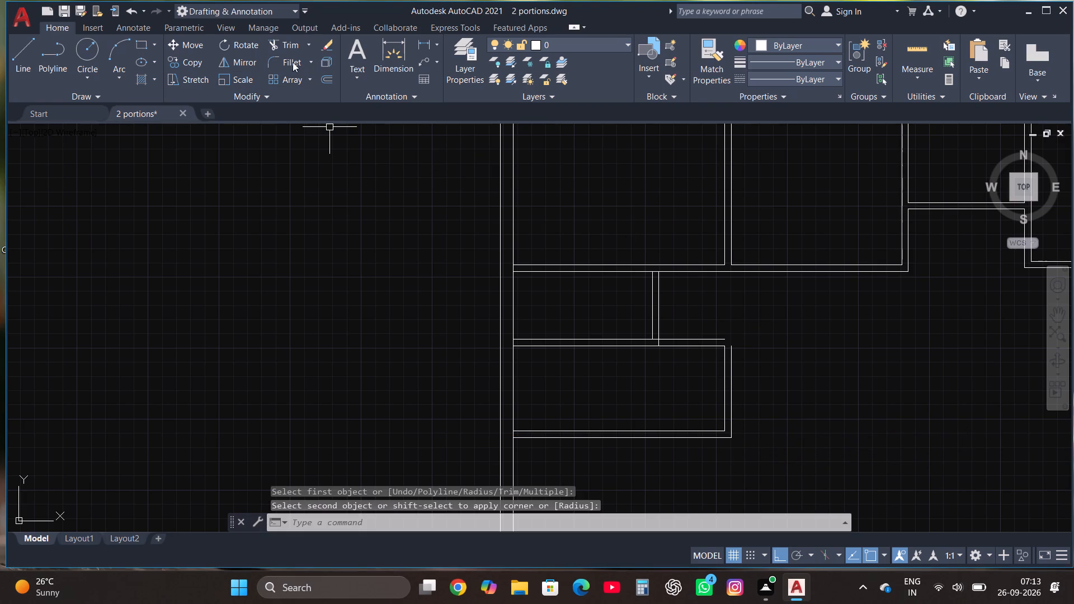
left_click(291, 61)
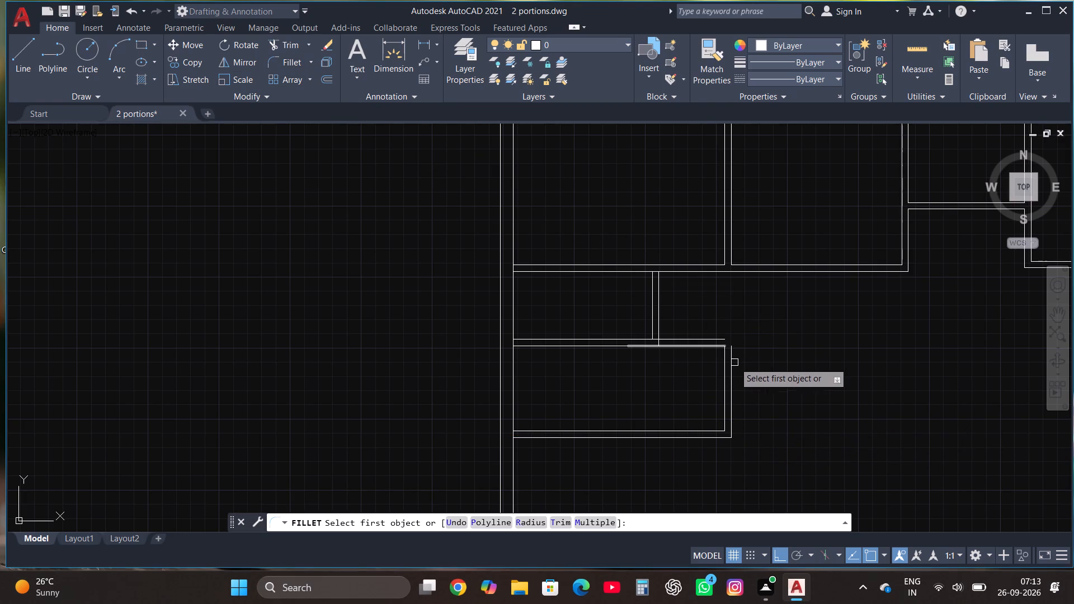
left_click(732, 355)
left_click(713, 339)
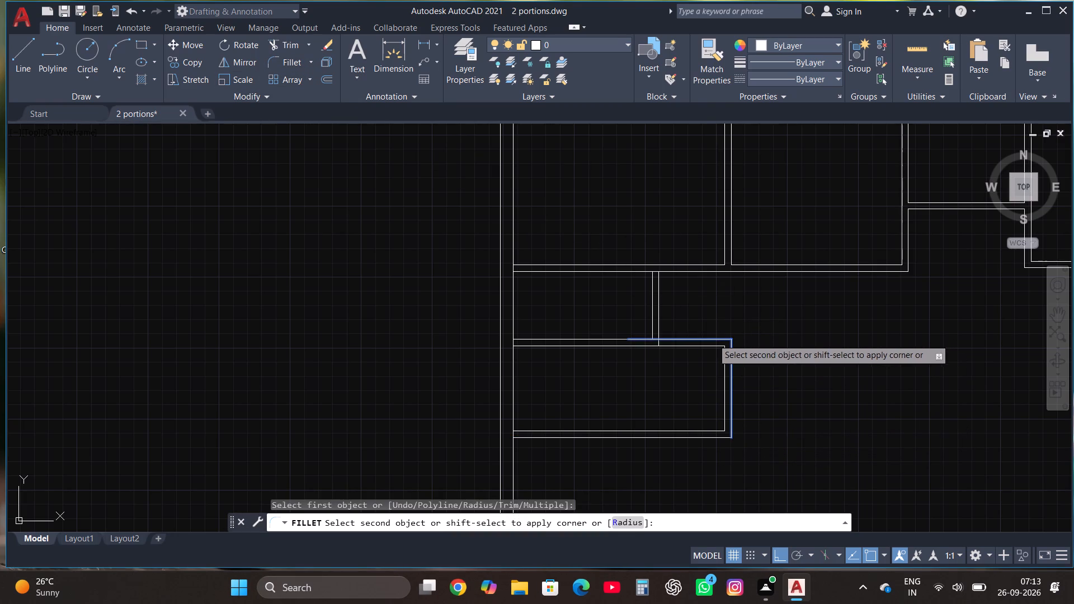
Trim the wall lines crossing the junction of the small room's right partition with the 12'5" room's top partition.
left_click(282, 44)
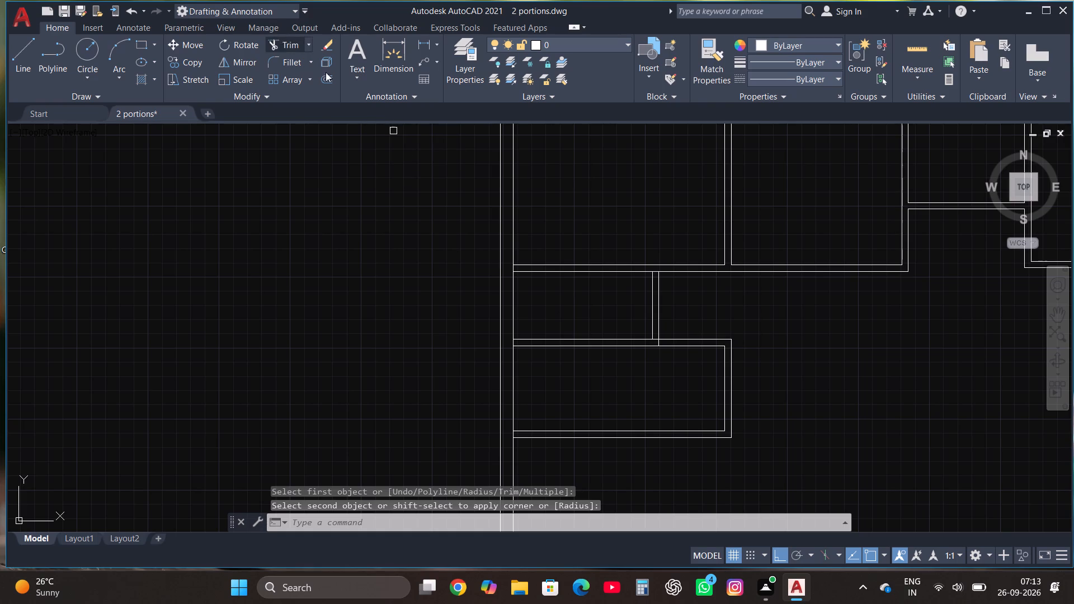
scroll(684, 353, "up", 4)
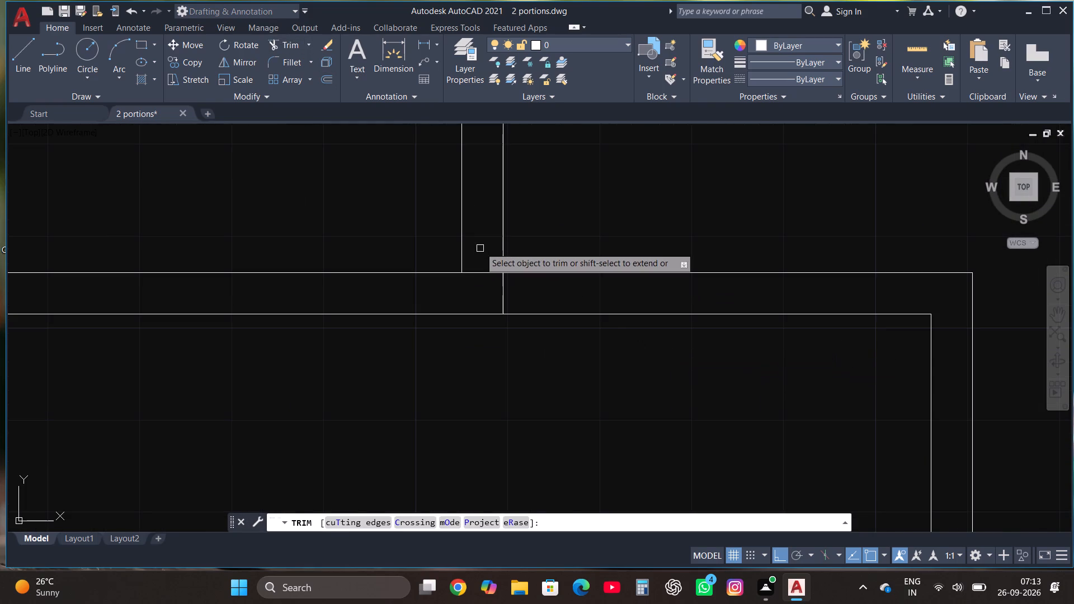
left_click(480, 247)
left_click(483, 300)
left_click_drag(472, 299, 569, 299)
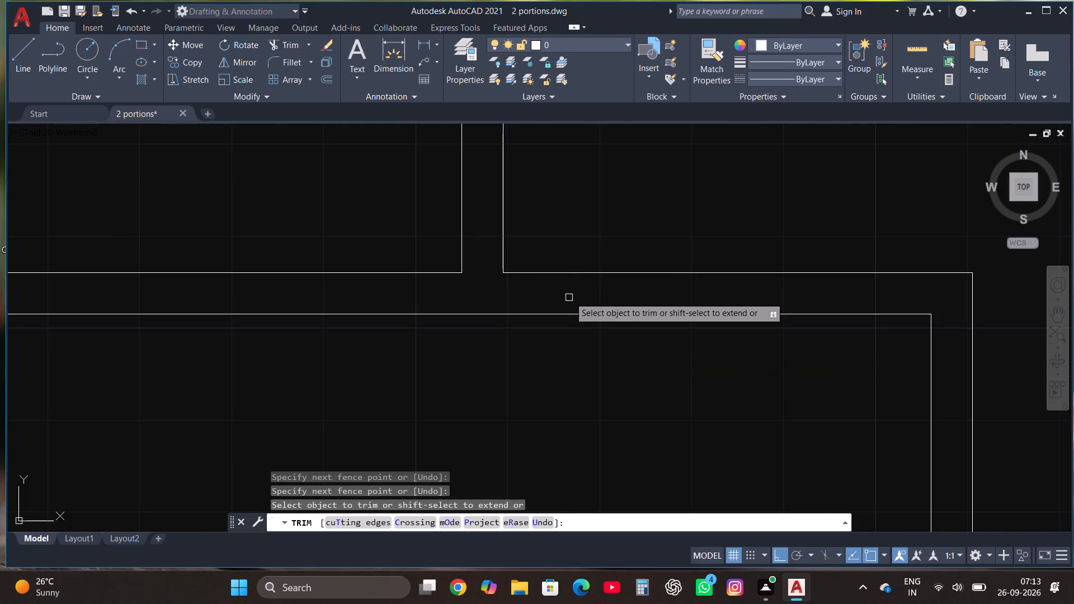
scroll(574, 299, "down", 2)
key("Escape")
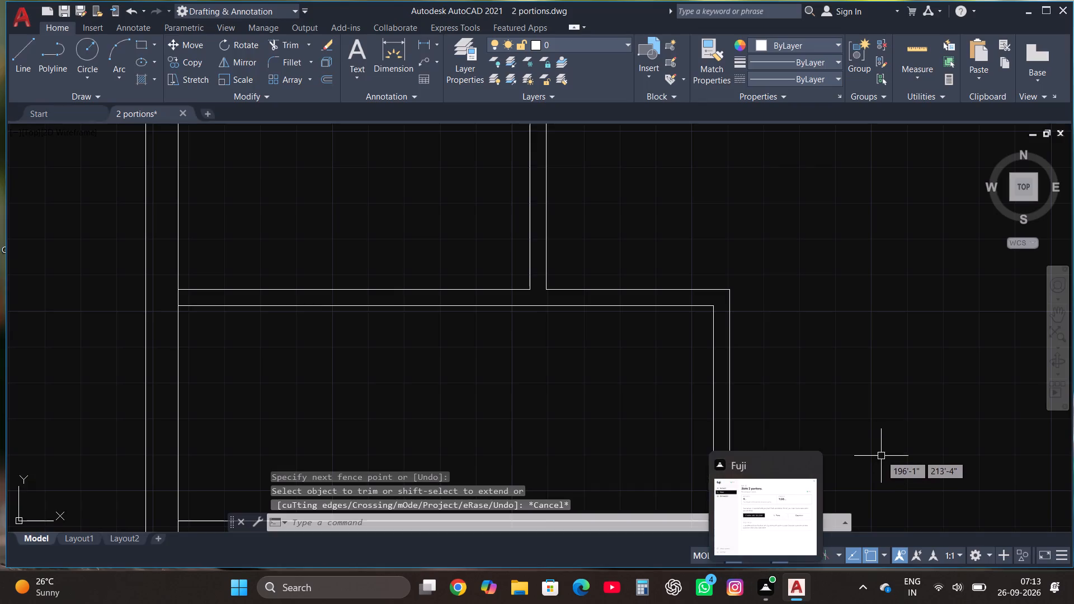
Draw a room outline below the top-right room from the right inner wall: 4' down, 9' left and 4' up.
scroll(719, 364, "down", 3)
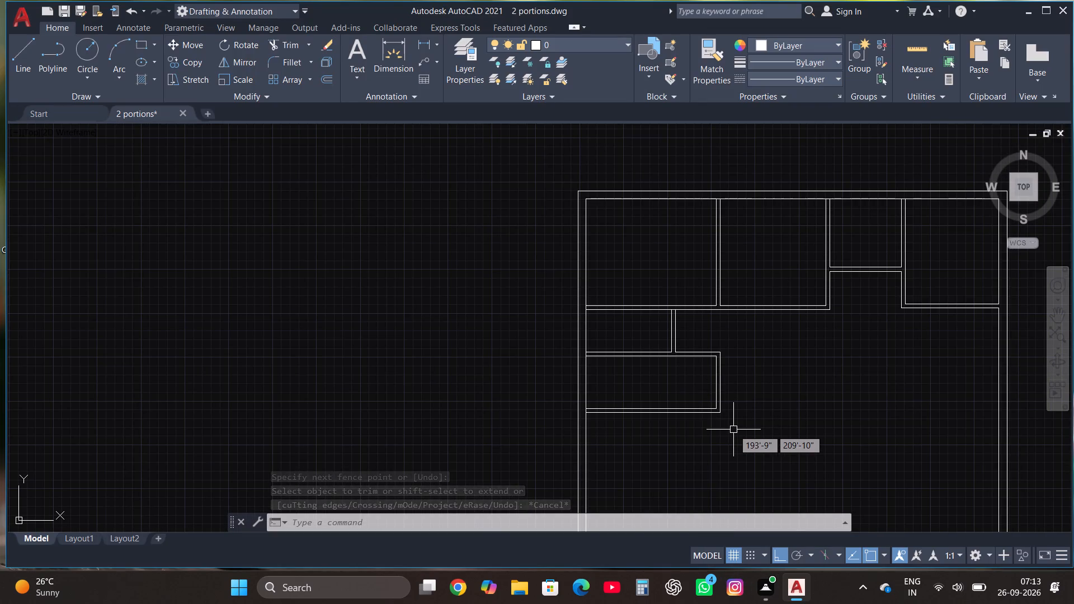
scroll(726, 356, "down", 1)
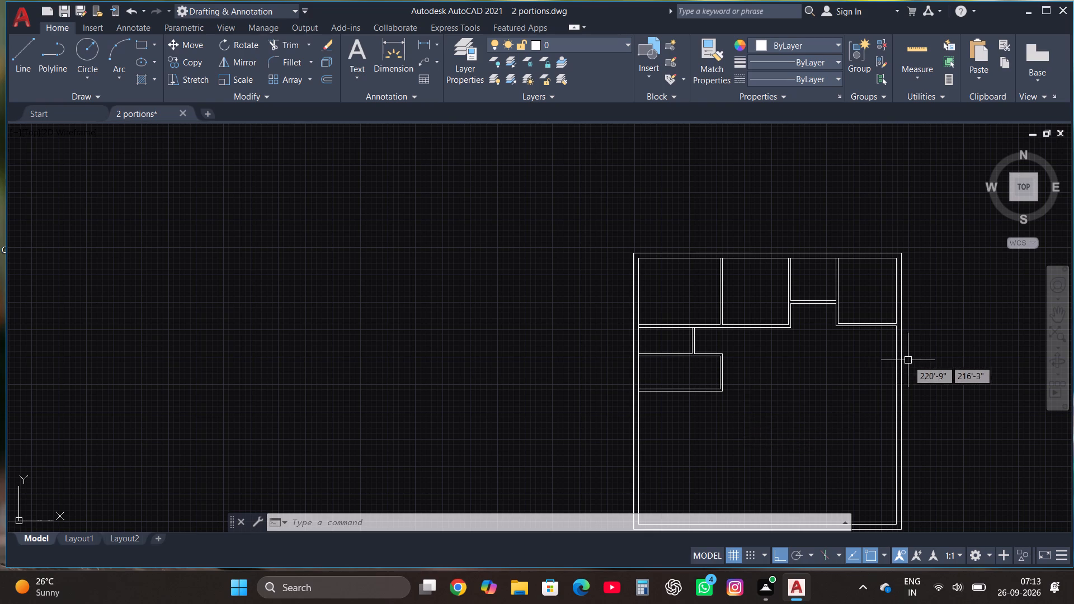
scroll(909, 360, "up", 3)
left_click(25, 69)
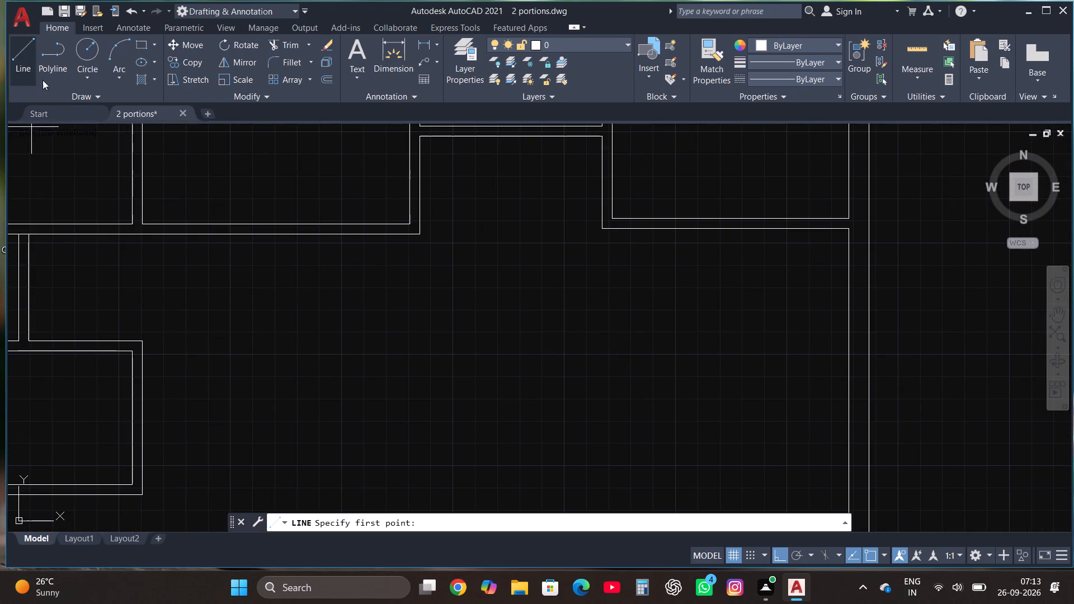
left_click(848, 227)
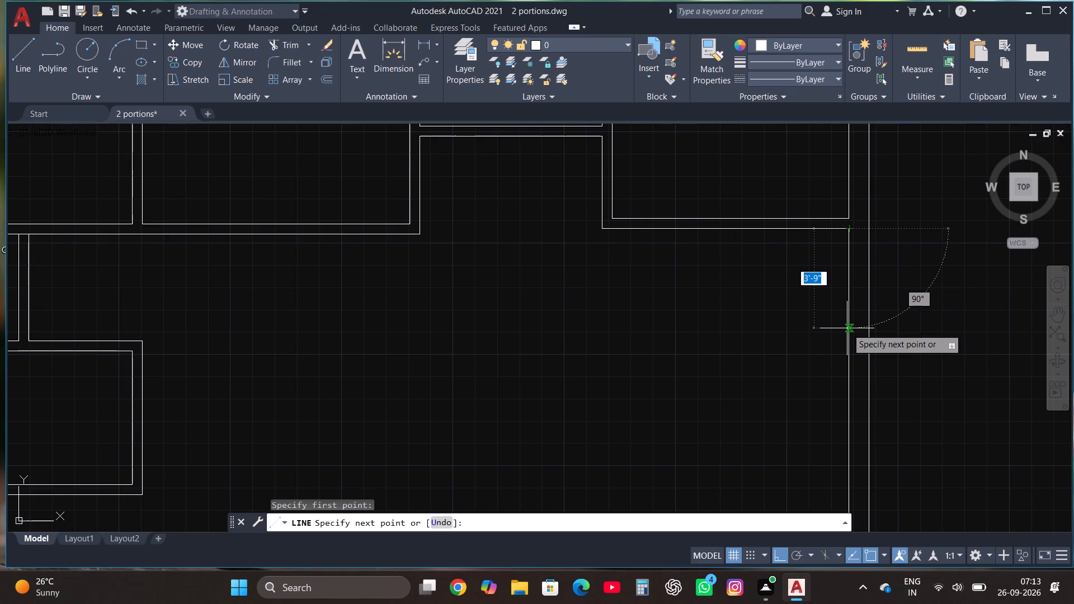
type("4'")
key("Return")
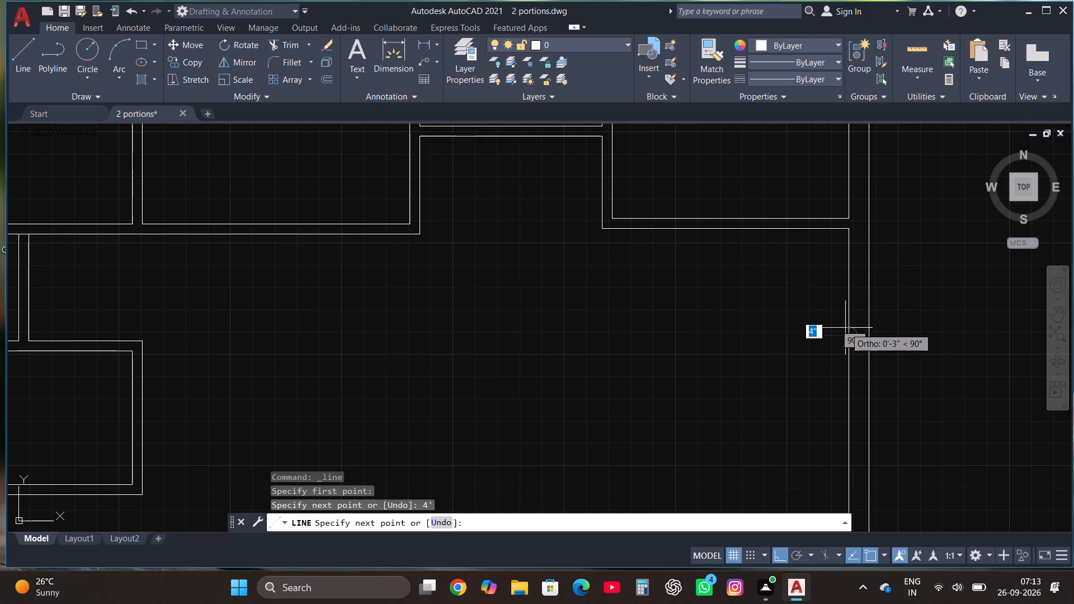
type("9'")
key("Return")
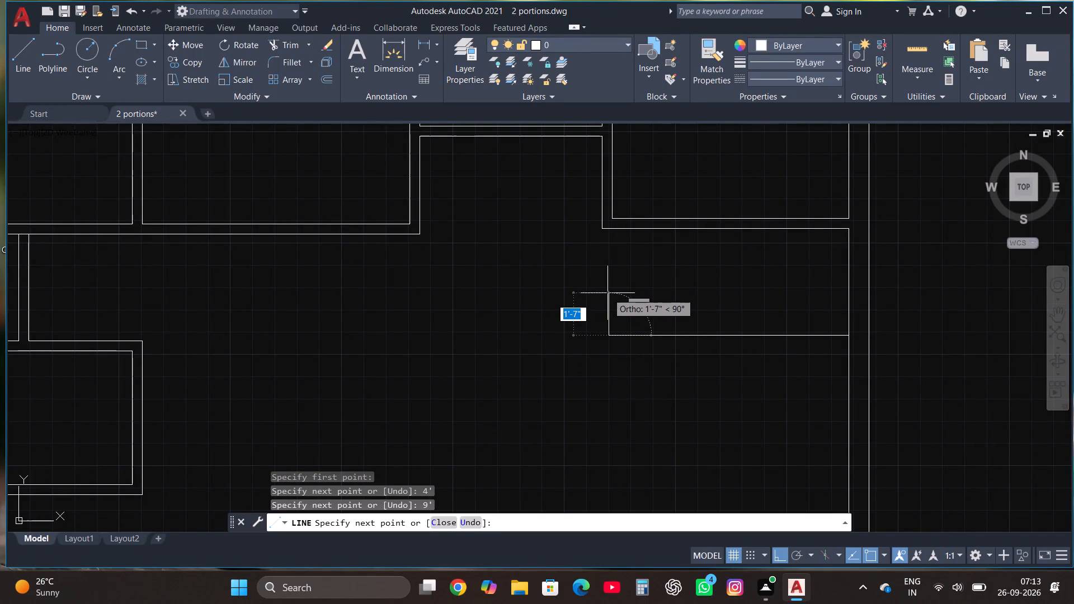
type("4'")
key("Return")
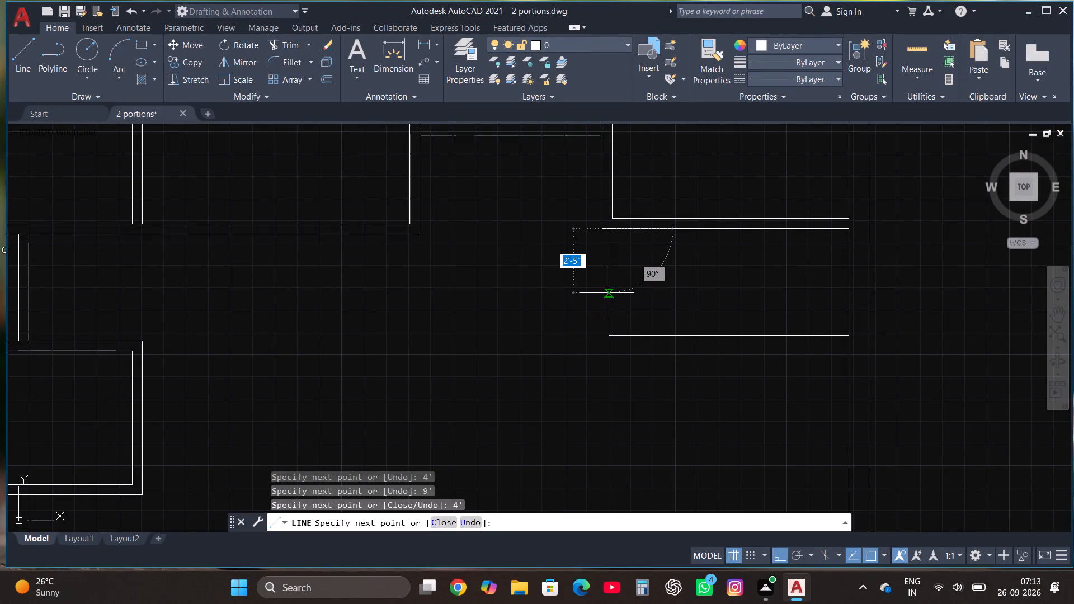
key("Escape")
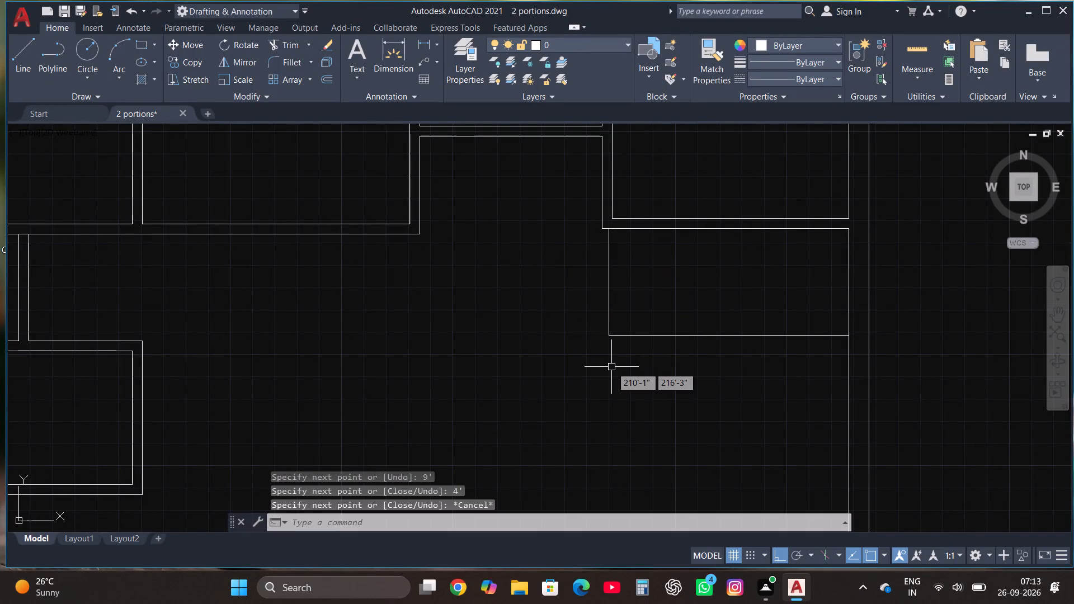
Draw a vertical line from the top-right room's bottom-left inner corner down to just past the new 4'-deep room's bottom line.
scroll(632, 412, "down", 2)
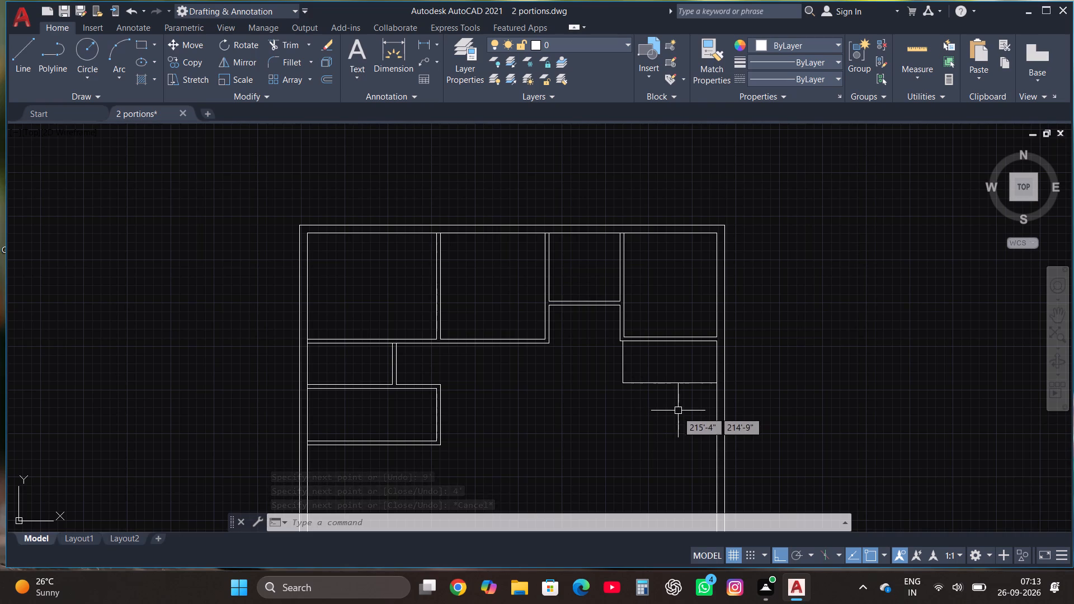
scroll(635, 376, "up", 2)
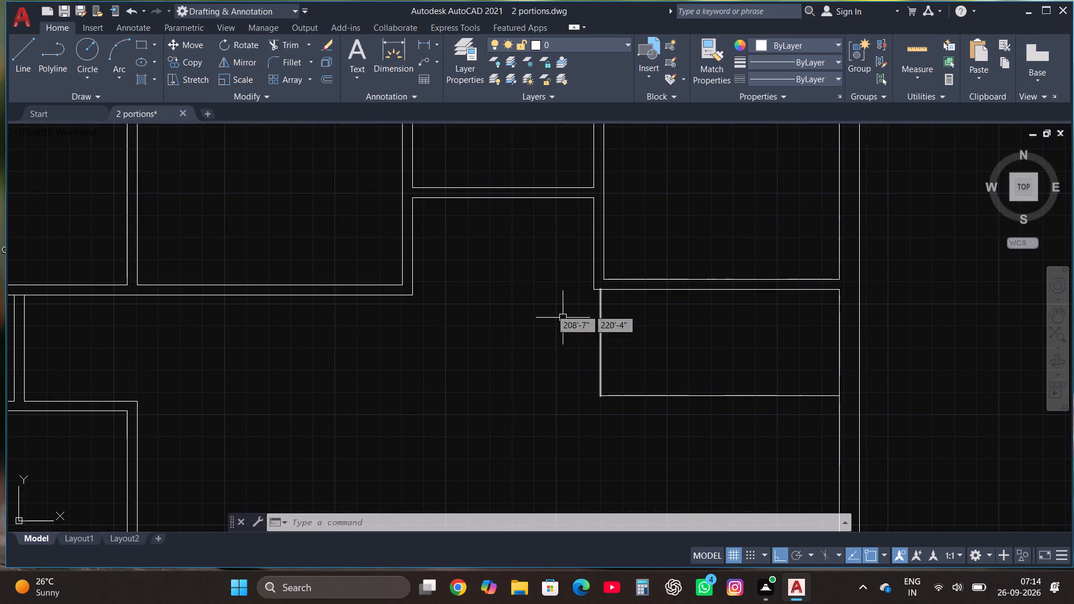
left_click(28, 59)
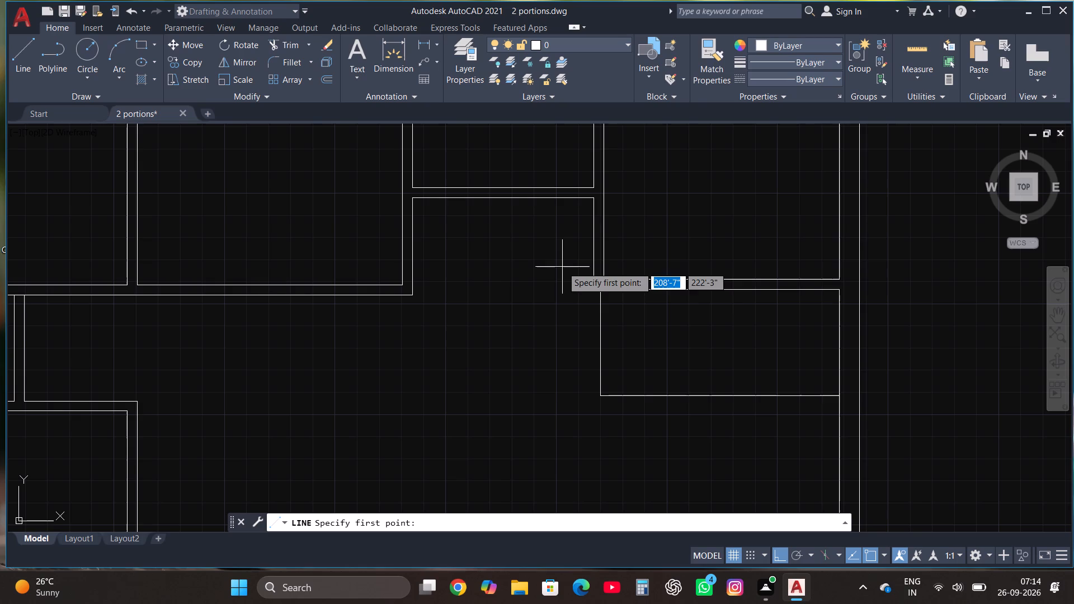
left_click(606, 278)
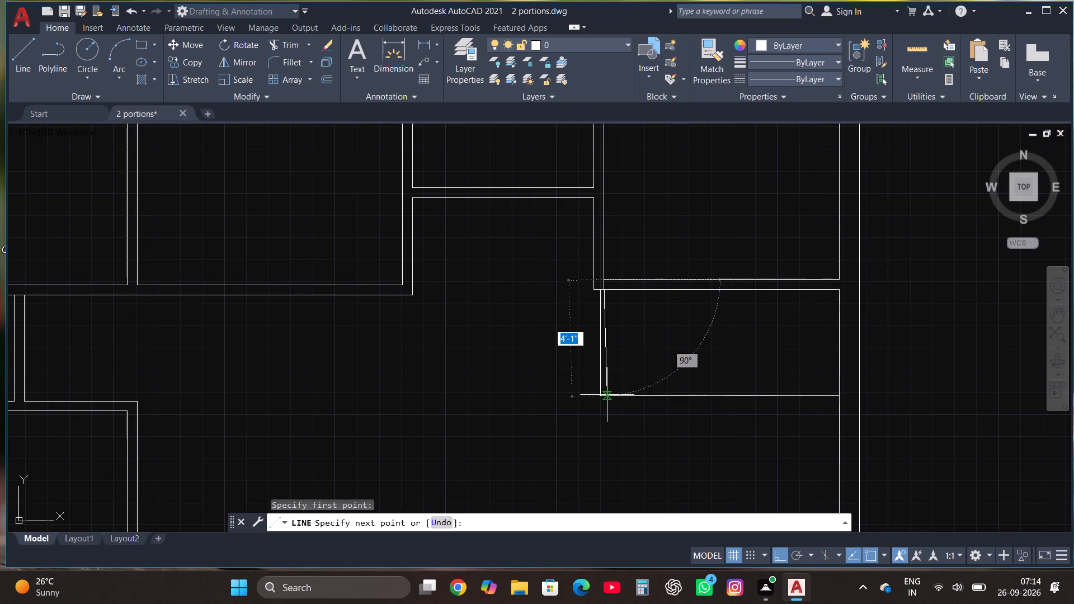
left_click(600, 422)
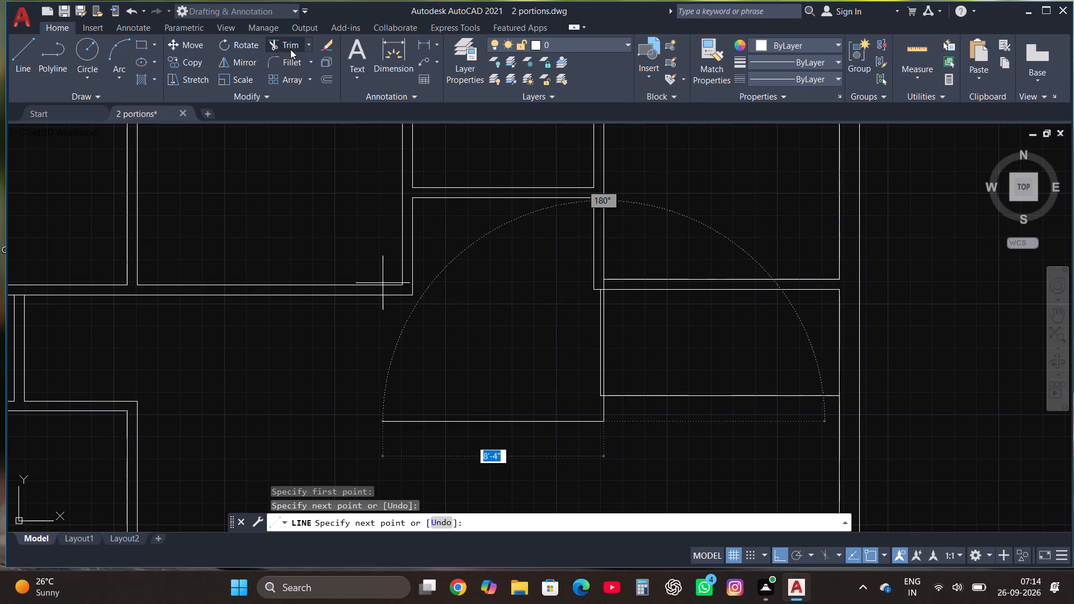
Trim the new vertical line's overhang, the 4'-deep room's original left line, and the leftover stubs at the bottom-left corner and upper partition.
left_click(290, 49)
left_click(607, 410)
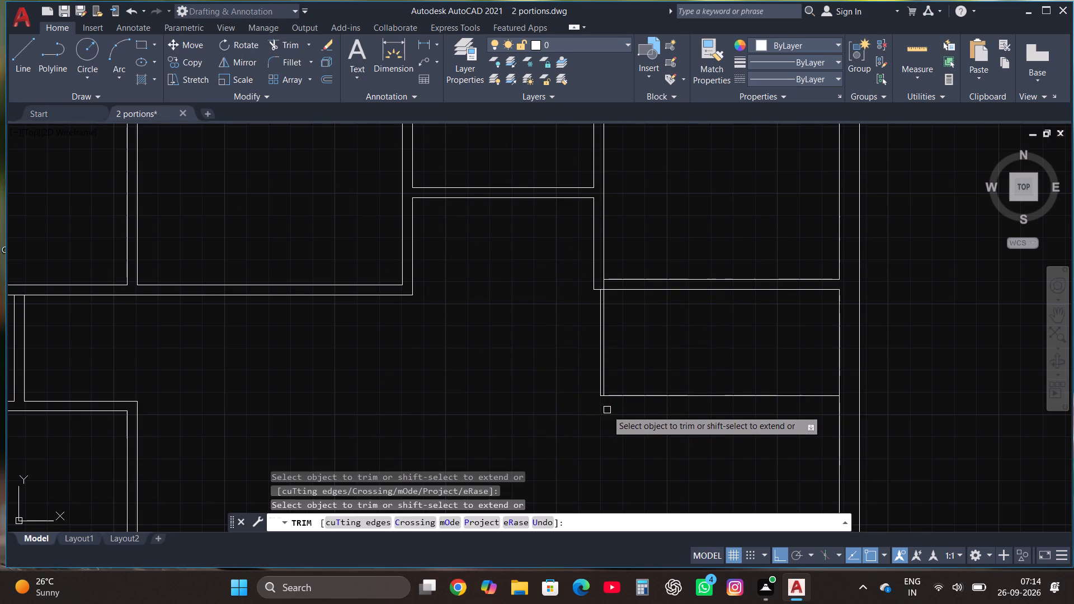
left_click(599, 388)
left_click(598, 395)
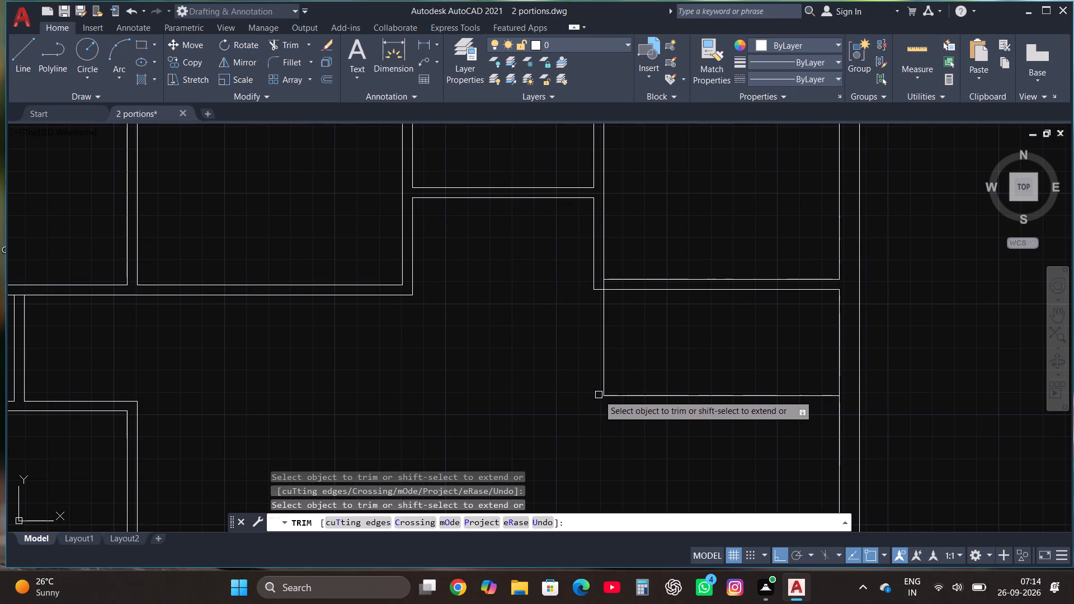
left_click(606, 283)
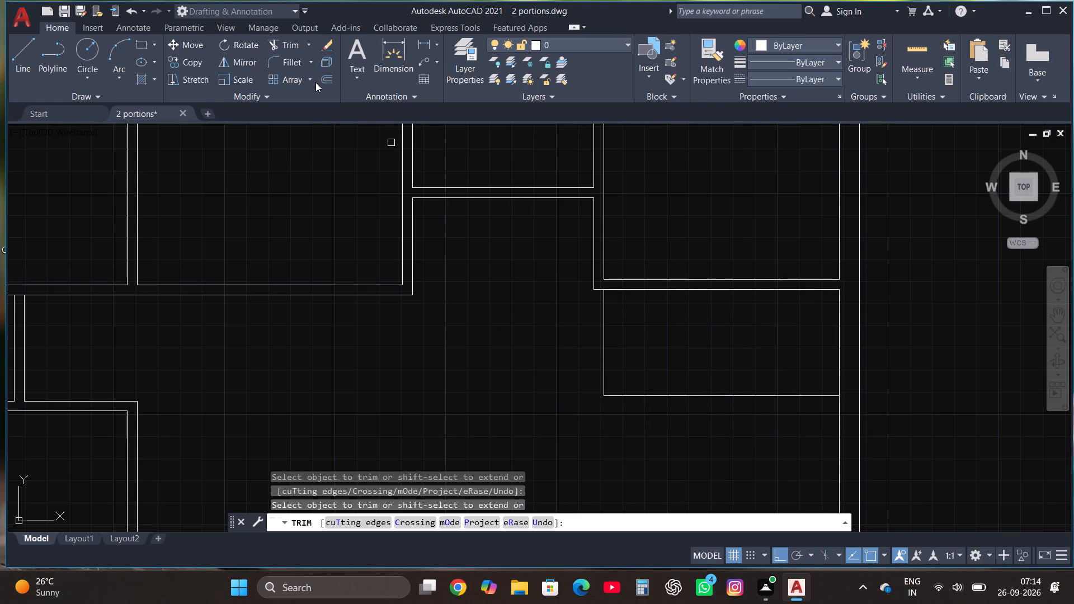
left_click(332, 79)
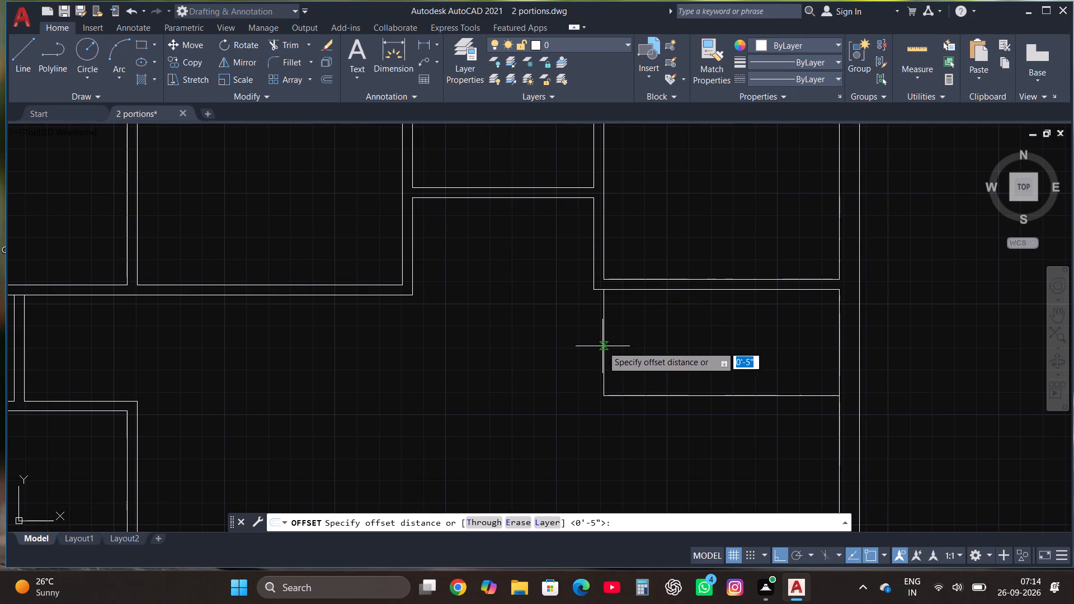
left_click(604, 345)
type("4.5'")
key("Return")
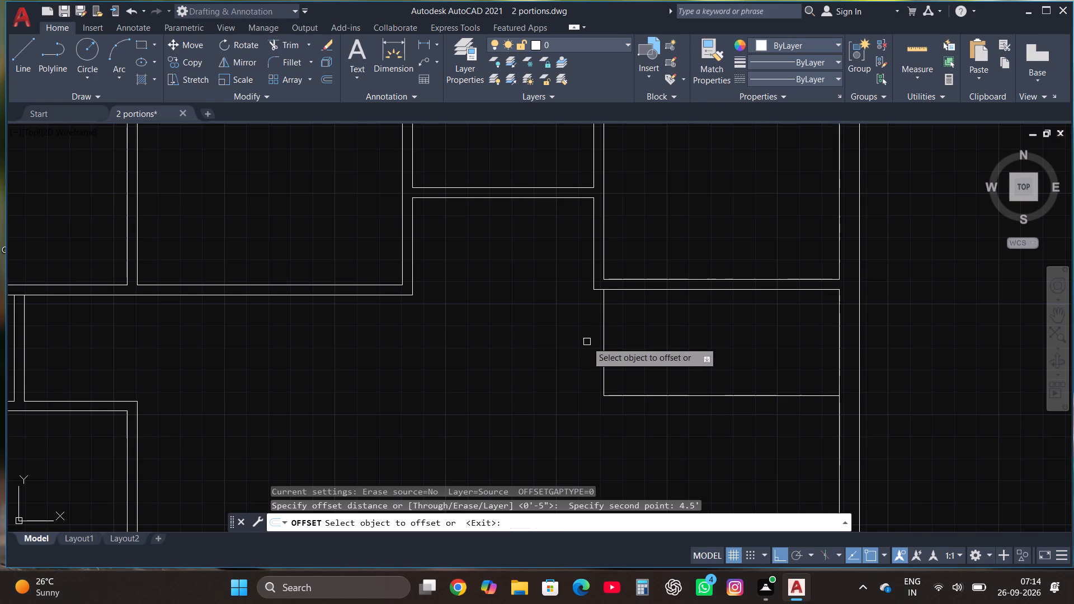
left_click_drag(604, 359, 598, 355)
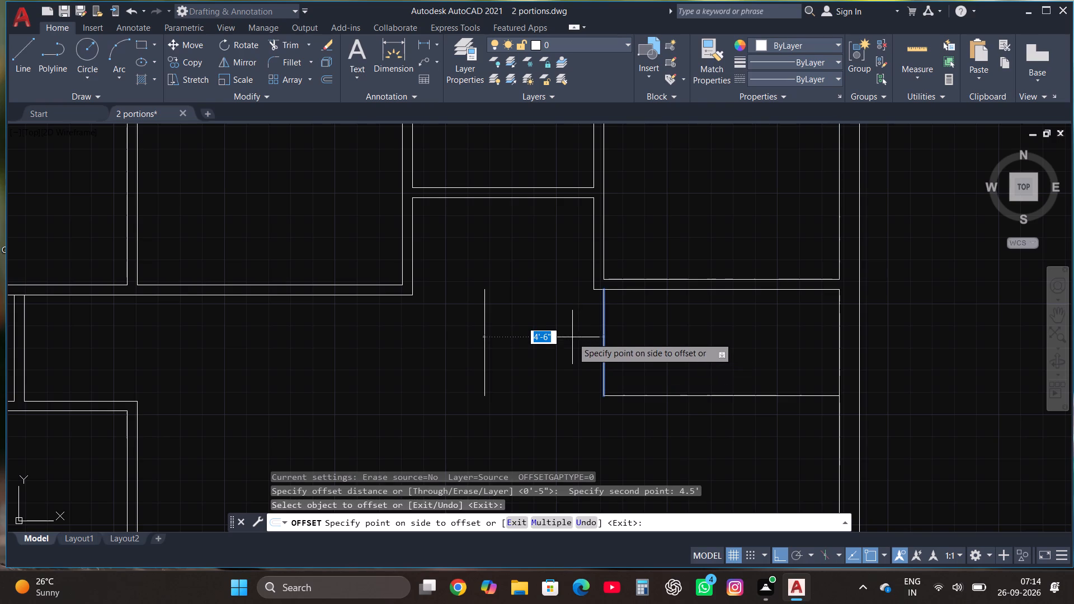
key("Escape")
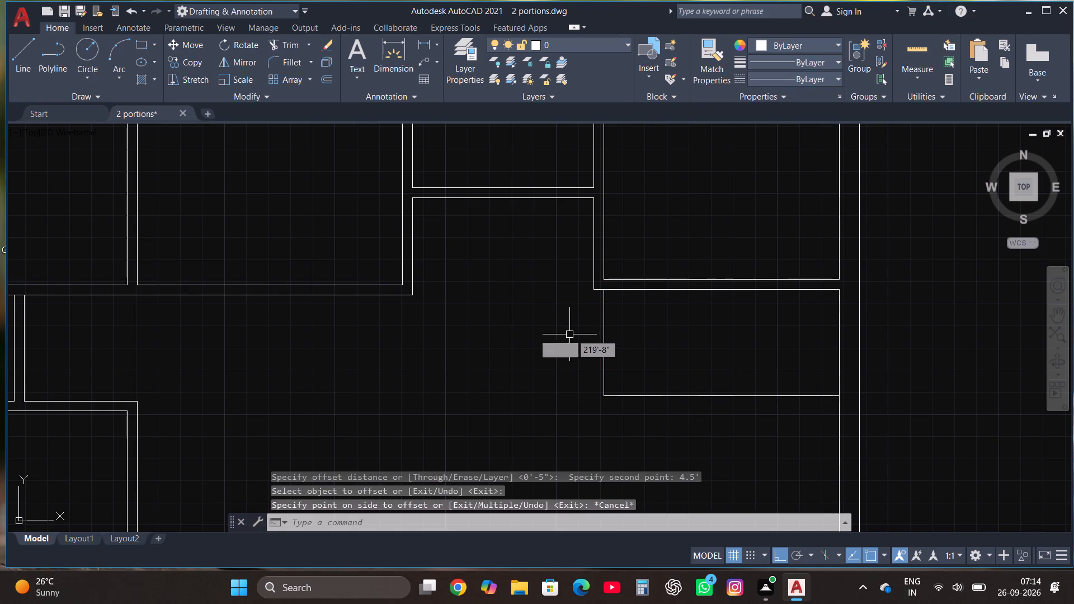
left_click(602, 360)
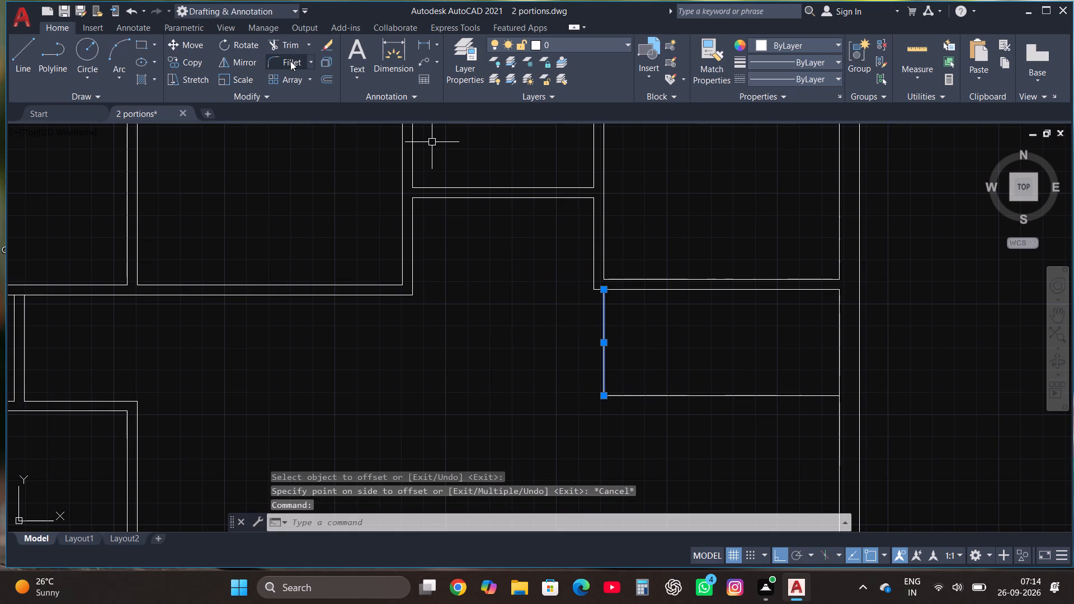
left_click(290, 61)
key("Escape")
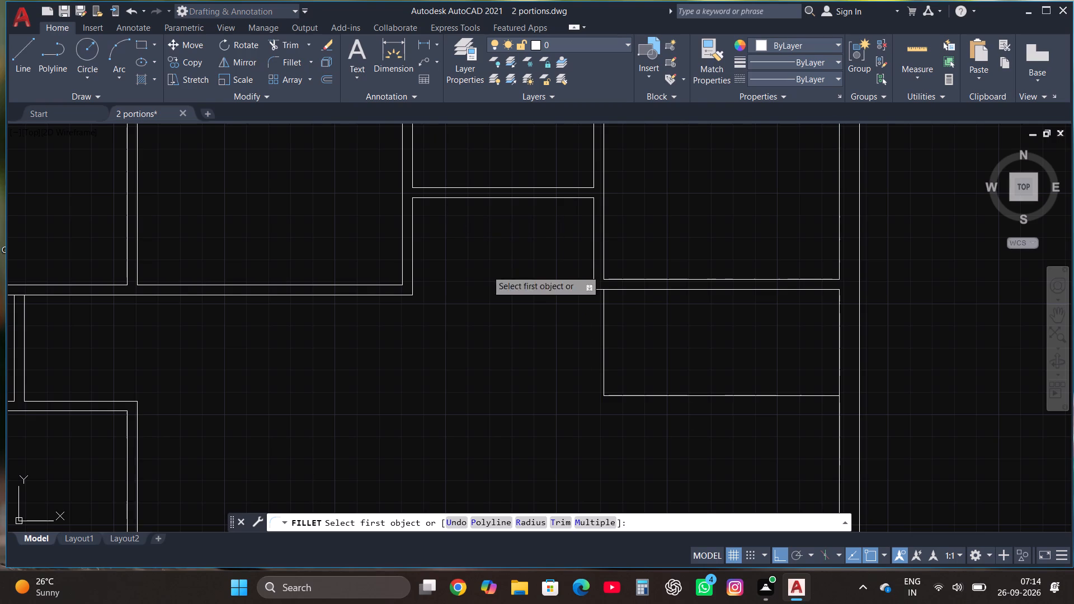
Offset the left and bottom lines of the 4'-deep room below the top-right room outward by 4.5".
left_click(609, 354)
left_click(522, 349)
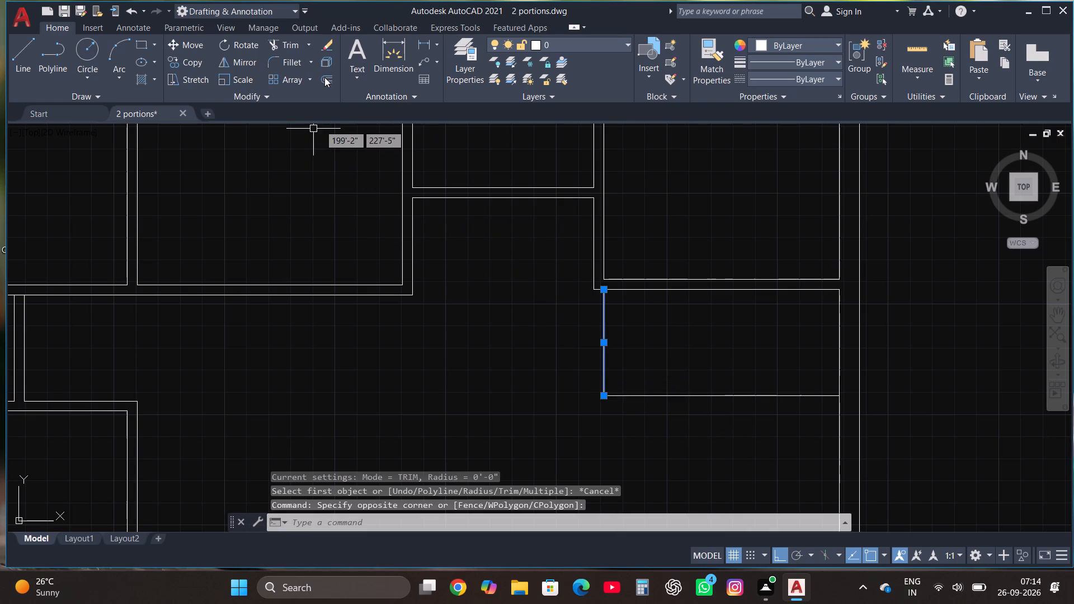
left_click(324, 79)
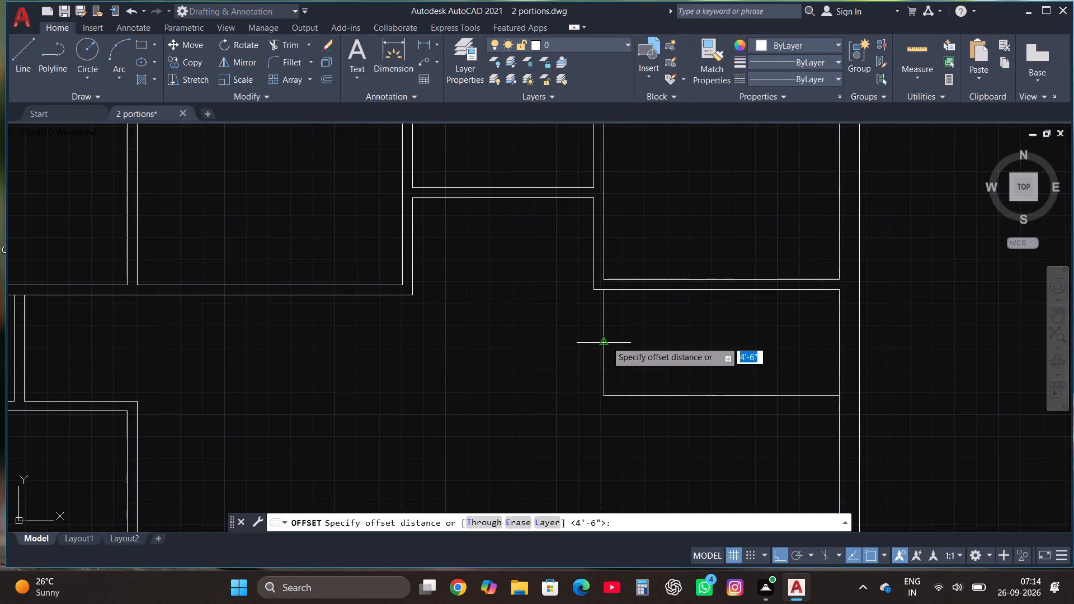
left_click(606, 342)
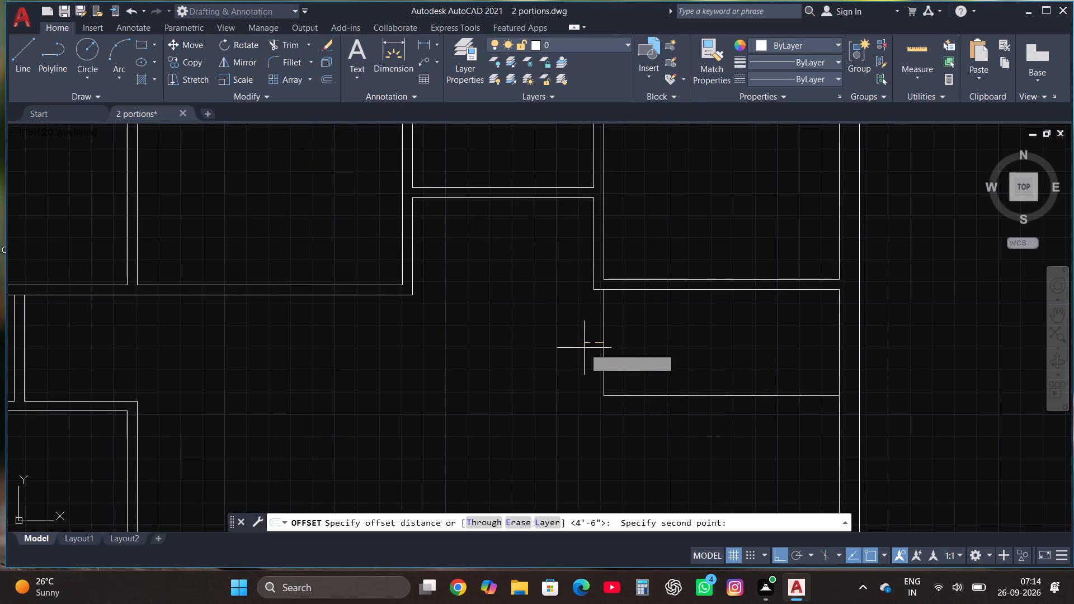
type("4.5\"")
key("Return")
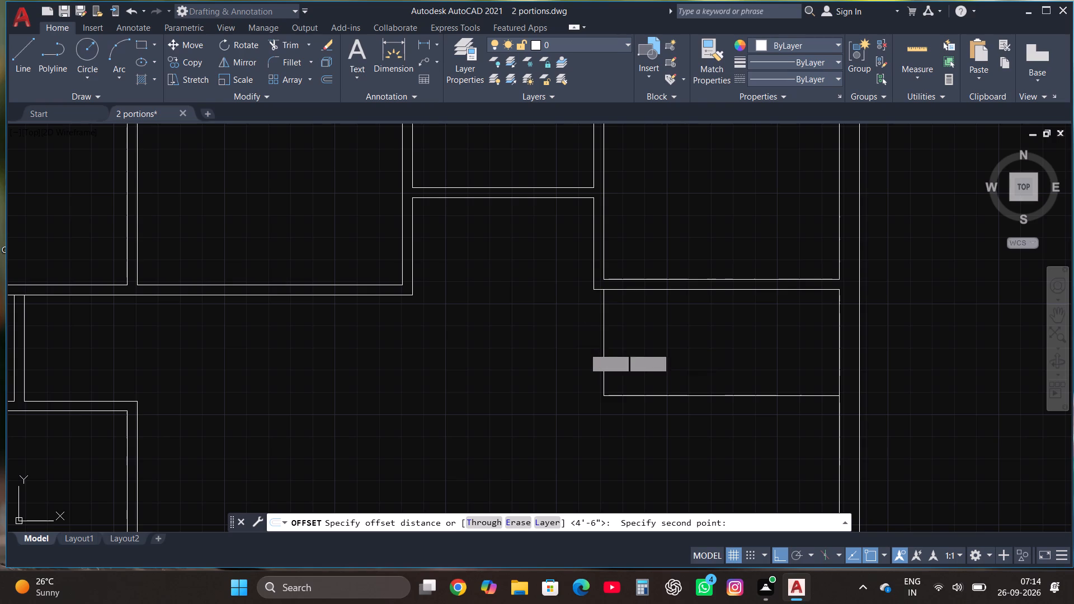
left_click(584, 348)
left_click(639, 393)
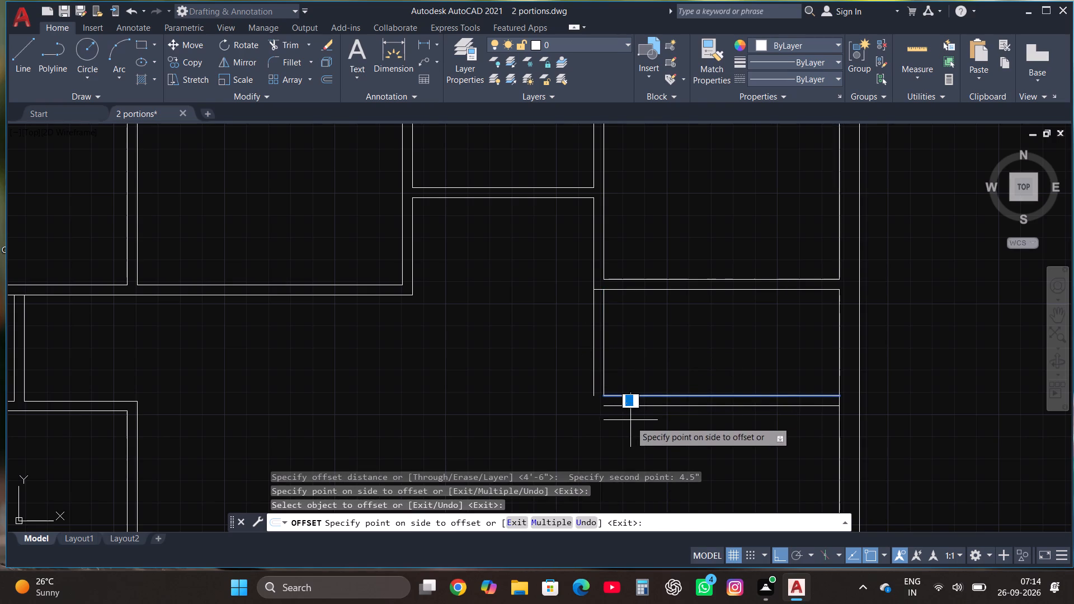
left_click(628, 425)
Fillet the two offset lines of the 4'-deep room into a sharp outer corner at its bottom-left.
left_click(296, 62)
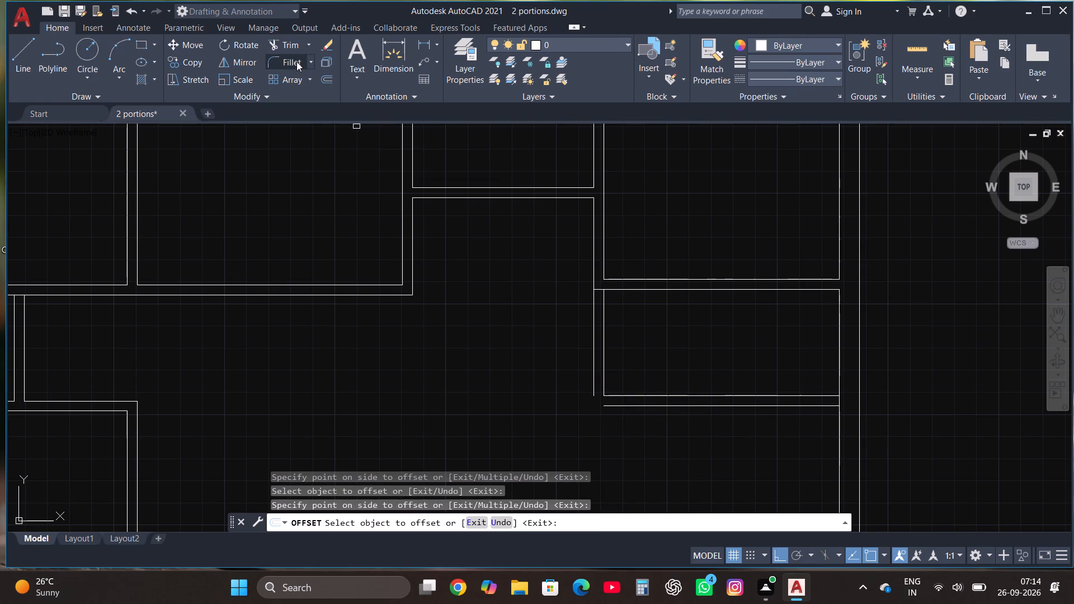
left_click(592, 383)
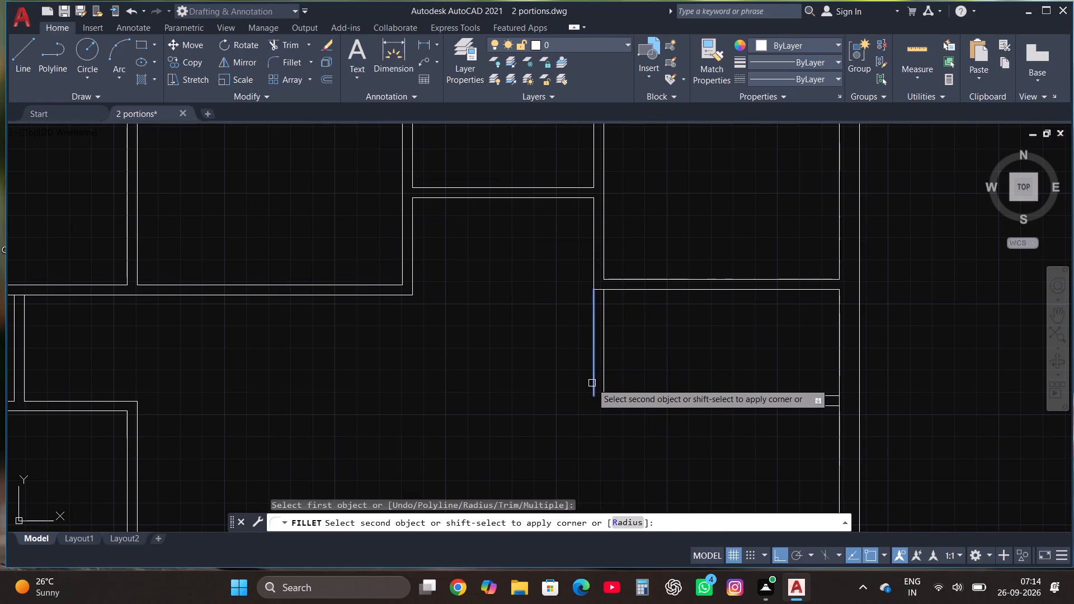
left_click(610, 408)
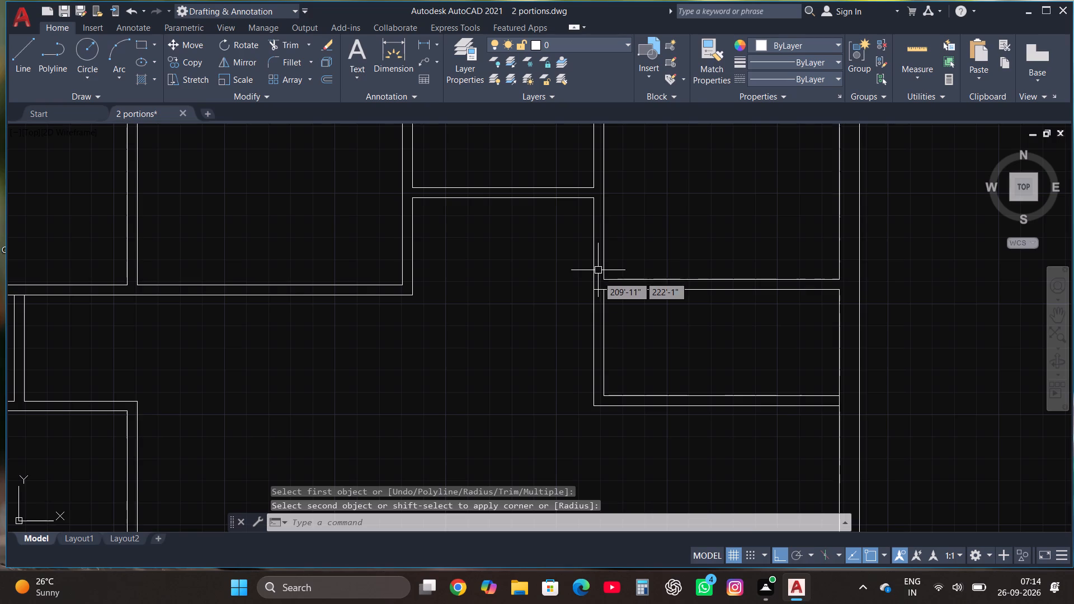
Draw an 11'9" by 6'9" room outline below the 4'-deep room, starting from its outer bottom-right corner on the right wall.
scroll(605, 329, "down", 2)
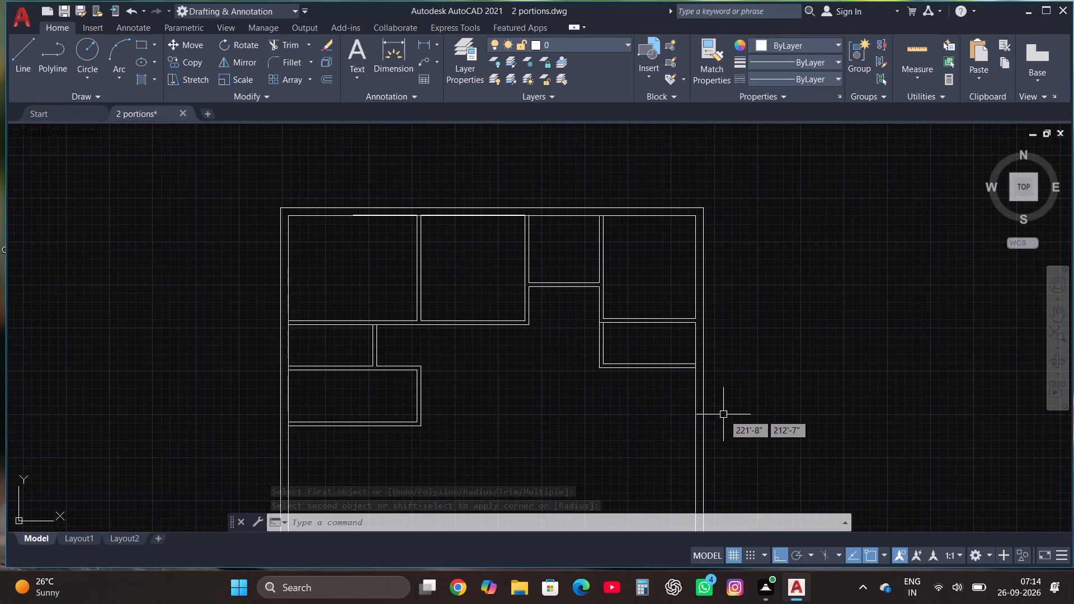
scroll(750, 436, "up", 1)
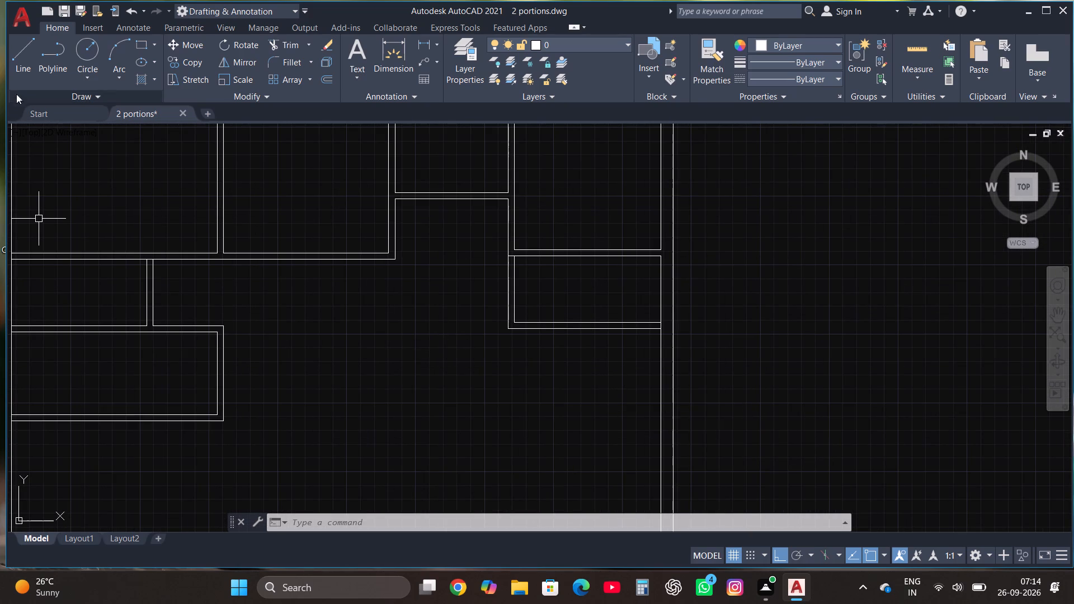
left_click(23, 78)
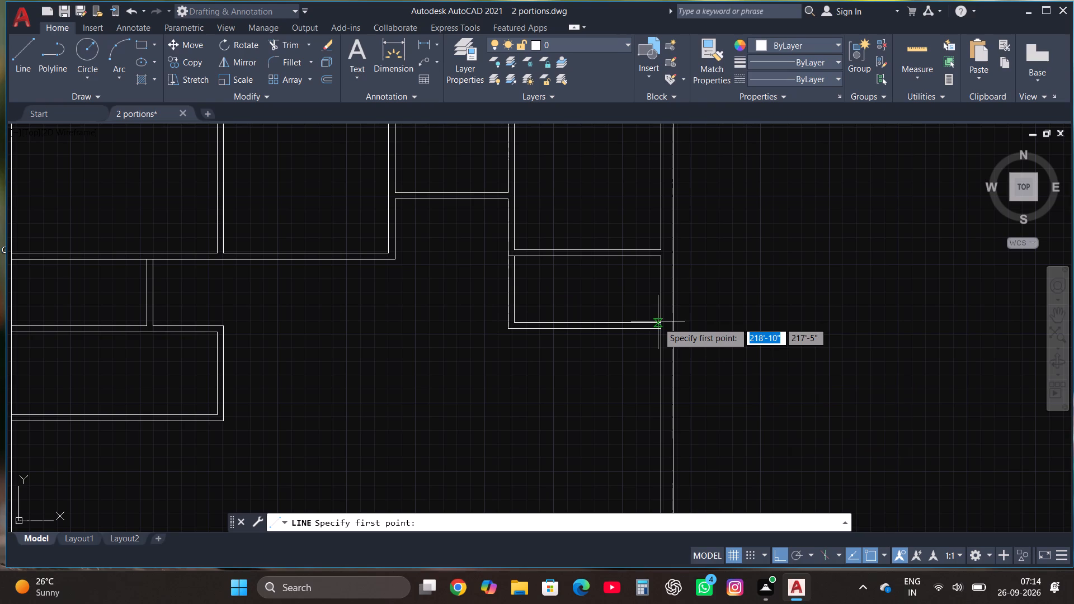
left_click(661, 328)
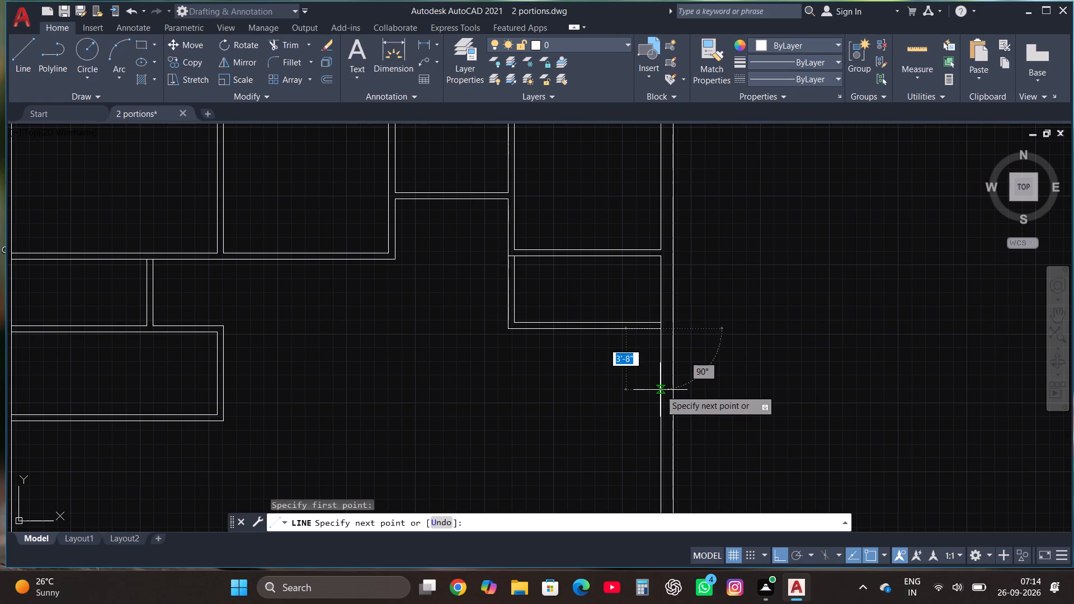
type("6'")
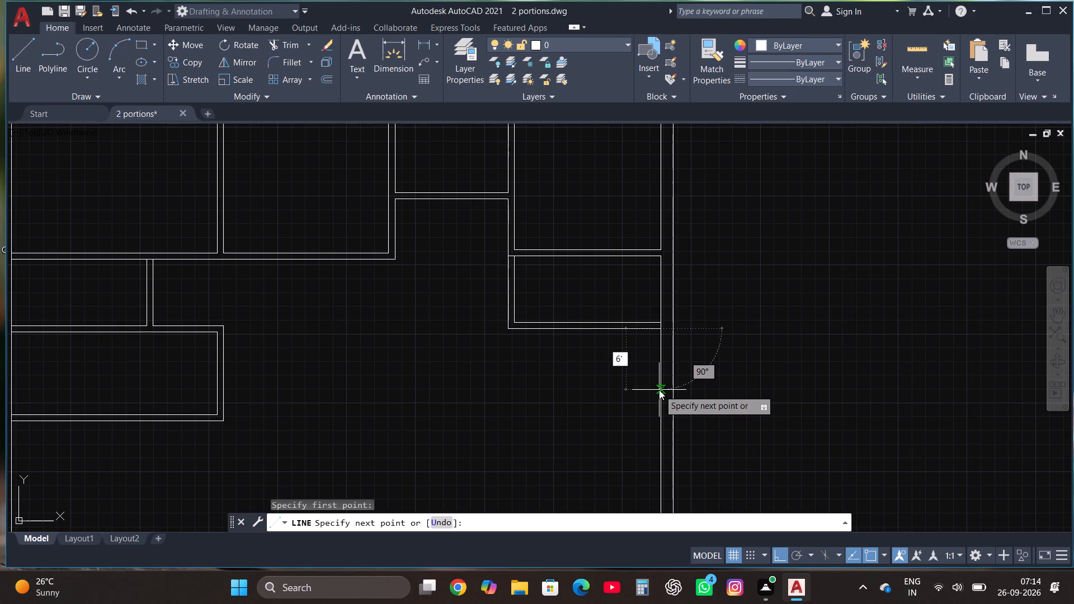
type("9\"")
key("Return")
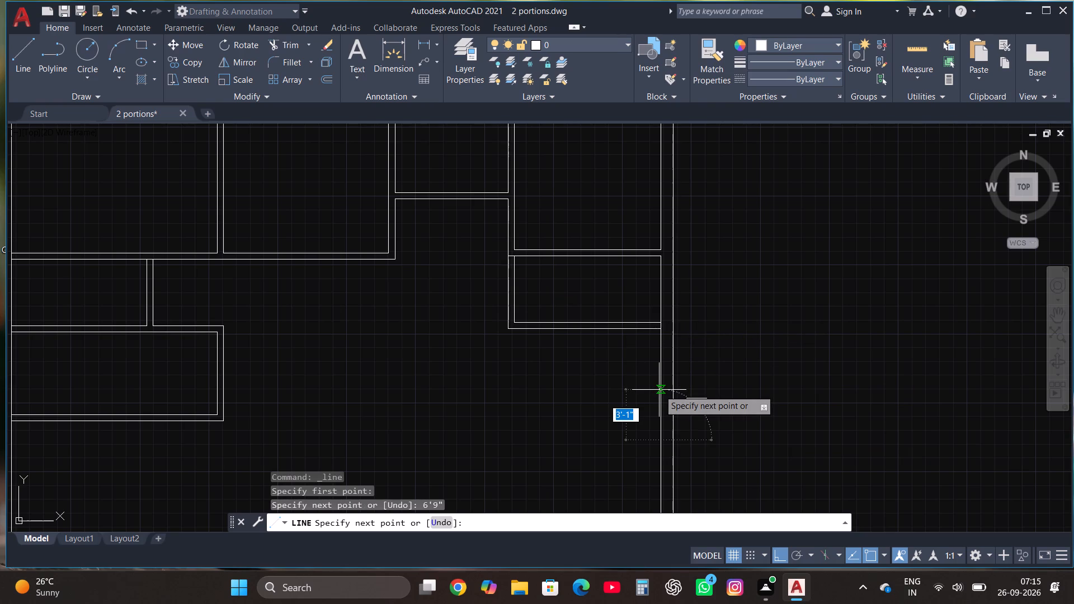
scroll(659, 390, "down", 1)
scroll(620, 436, "up", 2)
type("11'")
type("9\"")
key("Return")
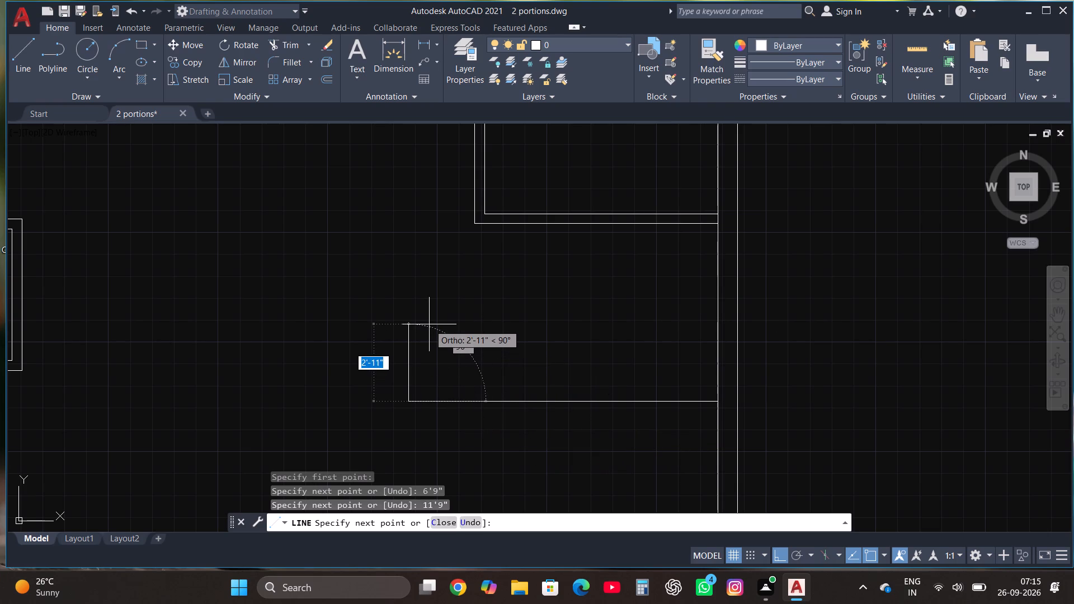
type("6'9\"")
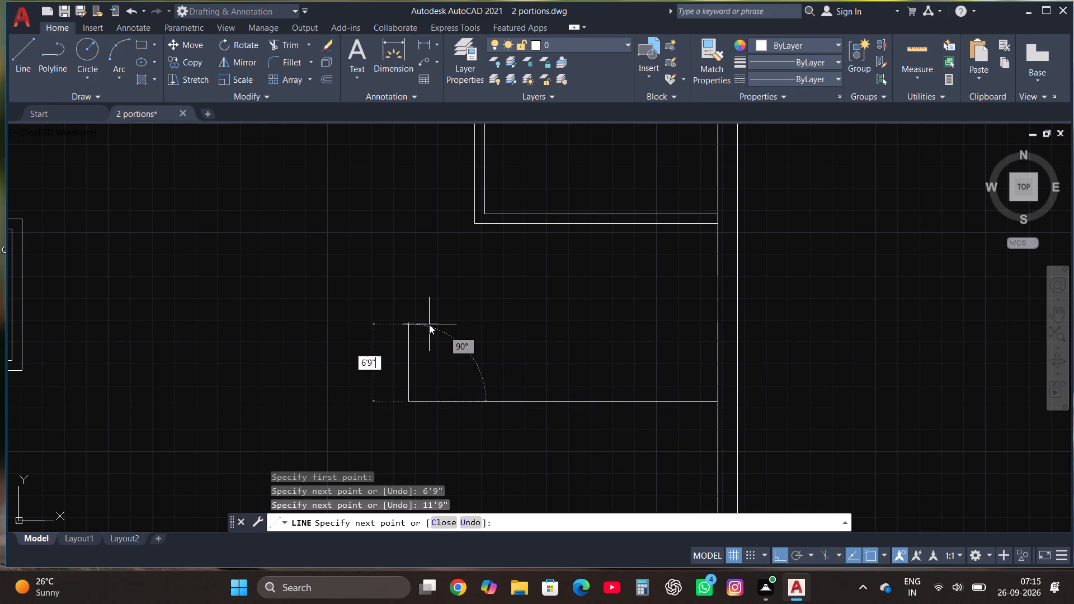
key("Return")
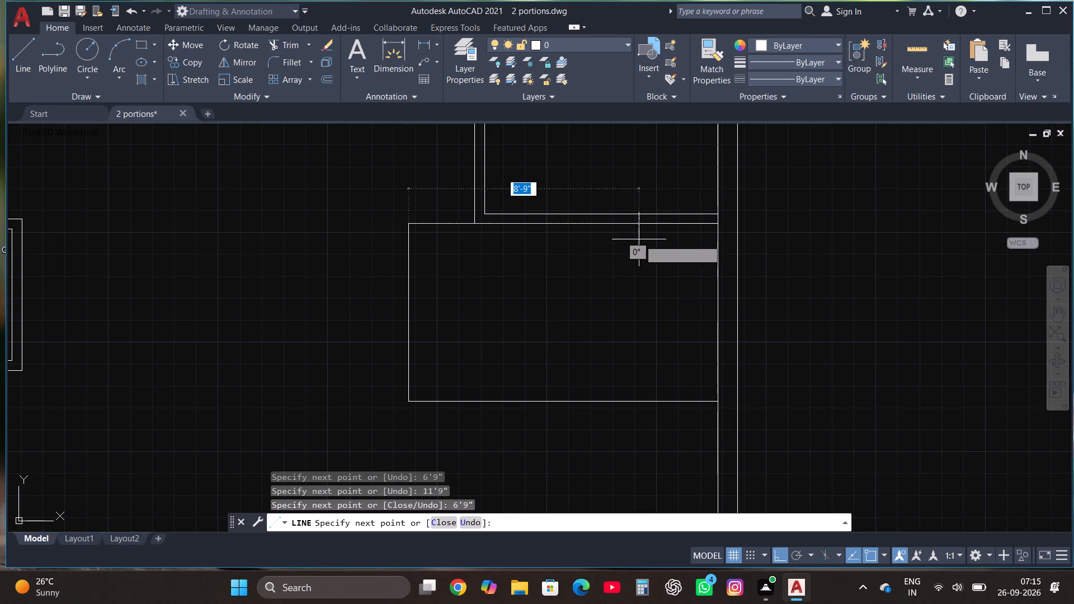
left_click(639, 239)
key("Escape")
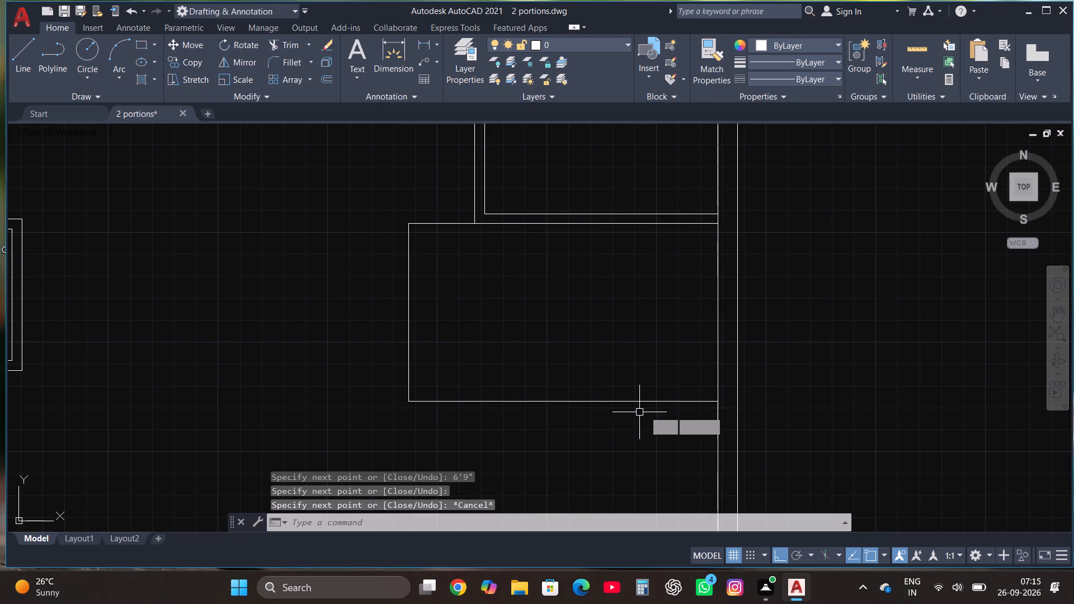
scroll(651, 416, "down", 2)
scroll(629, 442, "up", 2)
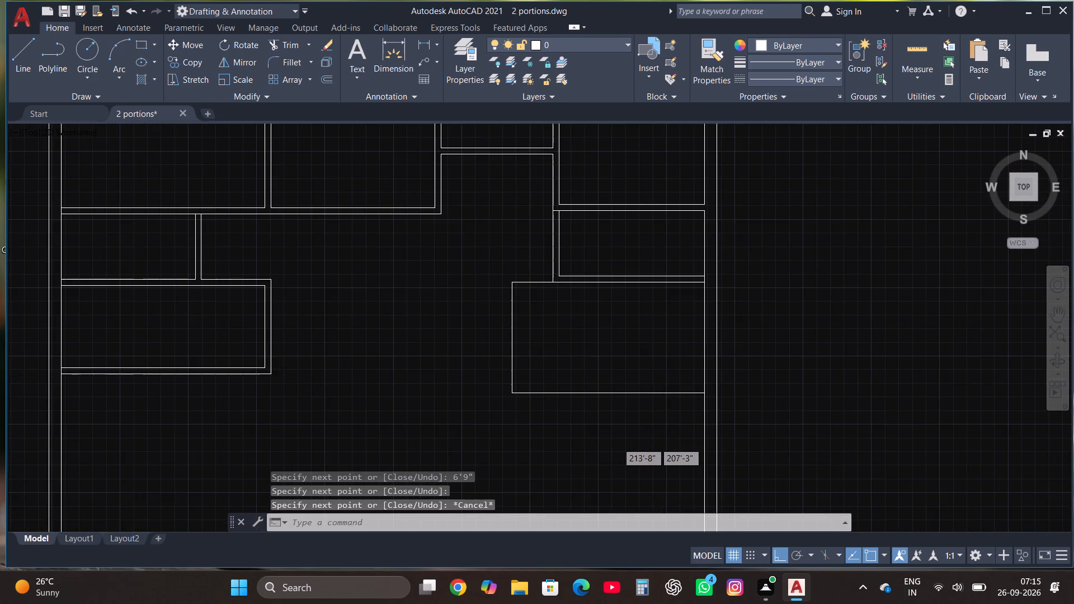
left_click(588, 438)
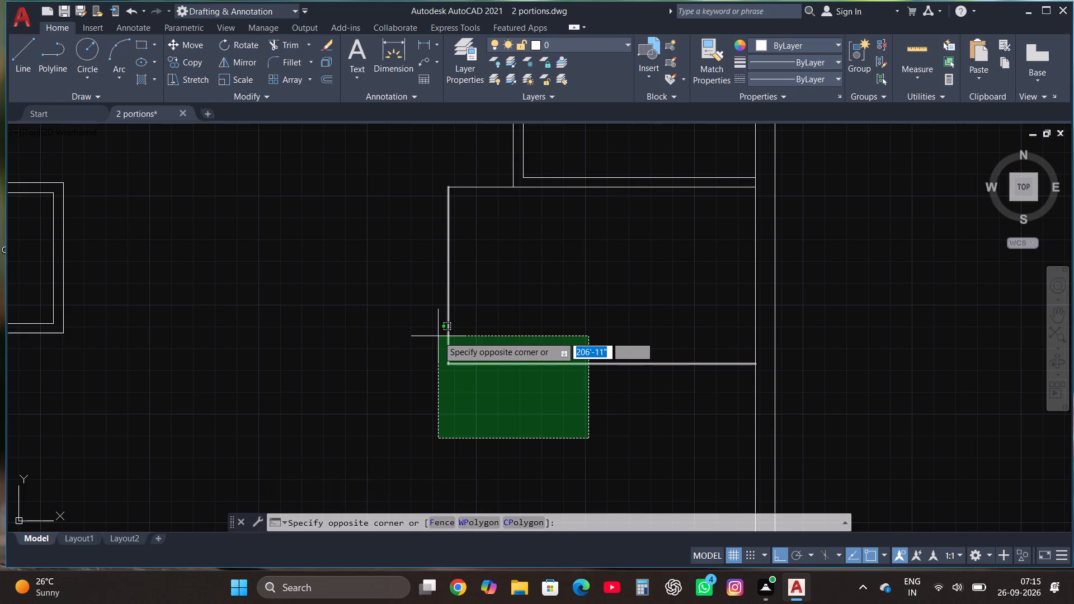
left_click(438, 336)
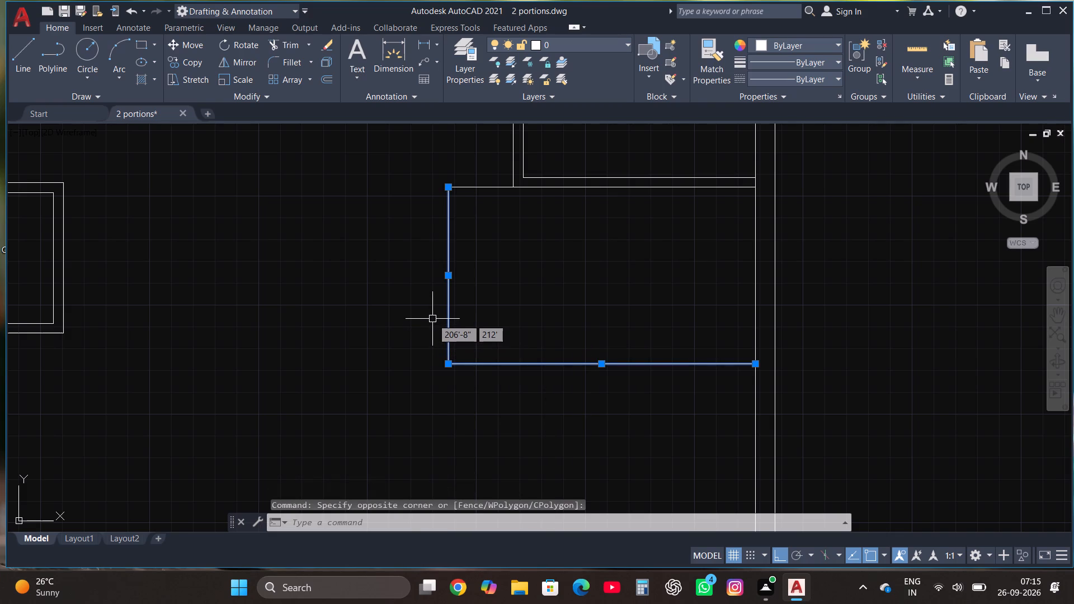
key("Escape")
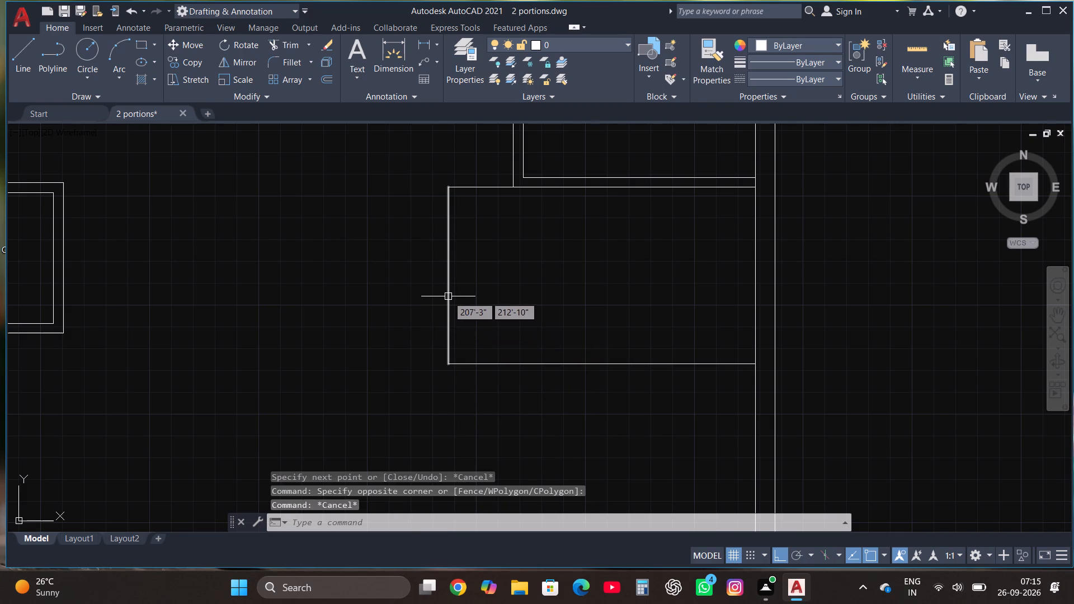
Erase the left vertical line of the new 11'9" by 6'9" room.
left_click(448, 295)
key("Delete")
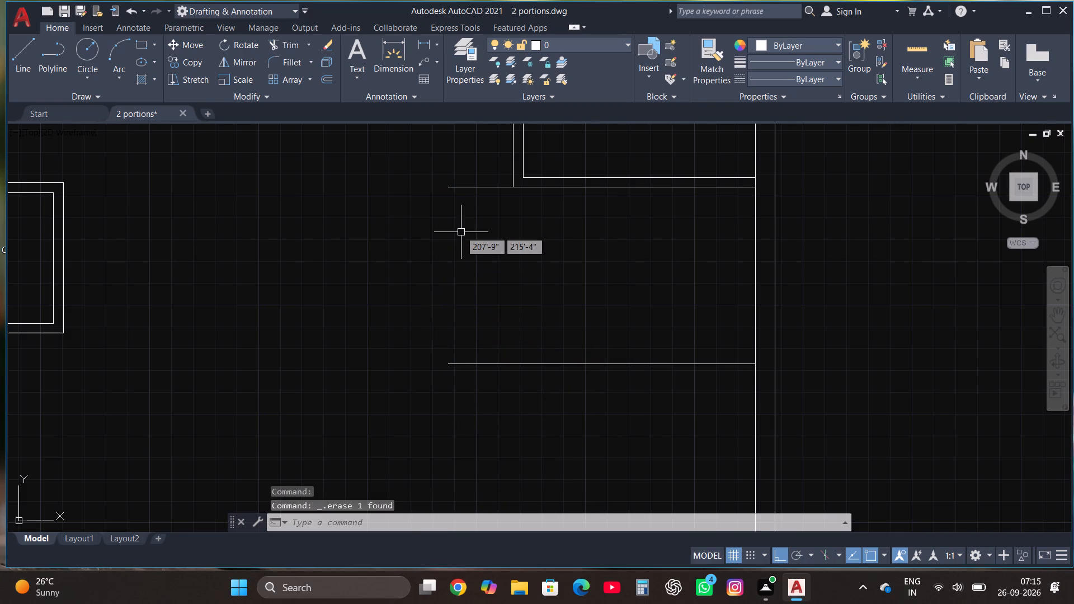
Offset the new room's top line upward and its bottom line downward by 4.5".
left_click(459, 194)
left_click(455, 180)
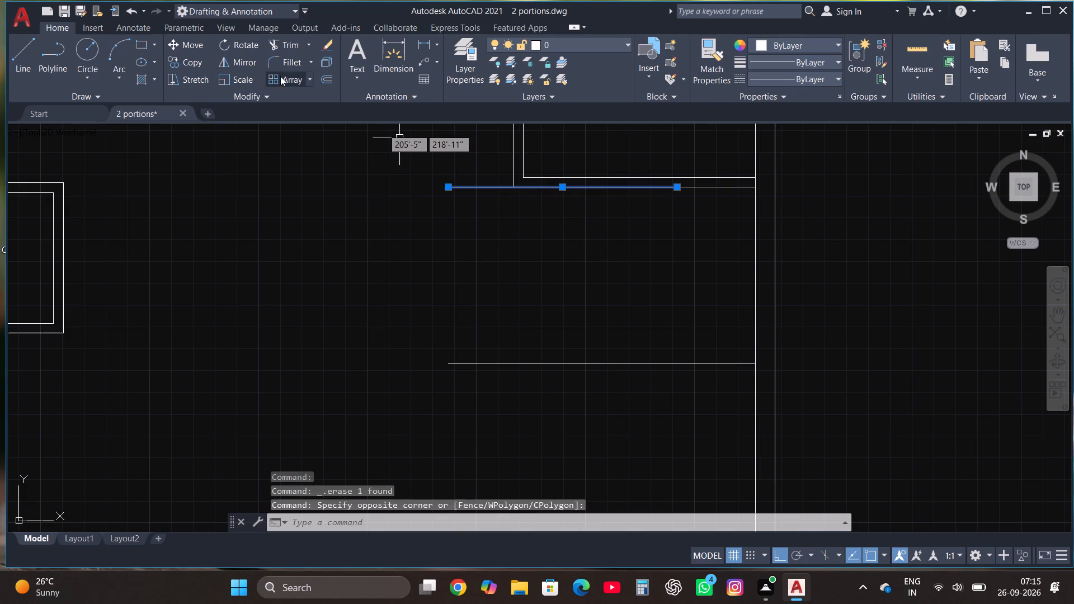
left_click(324, 79)
left_click(463, 185)
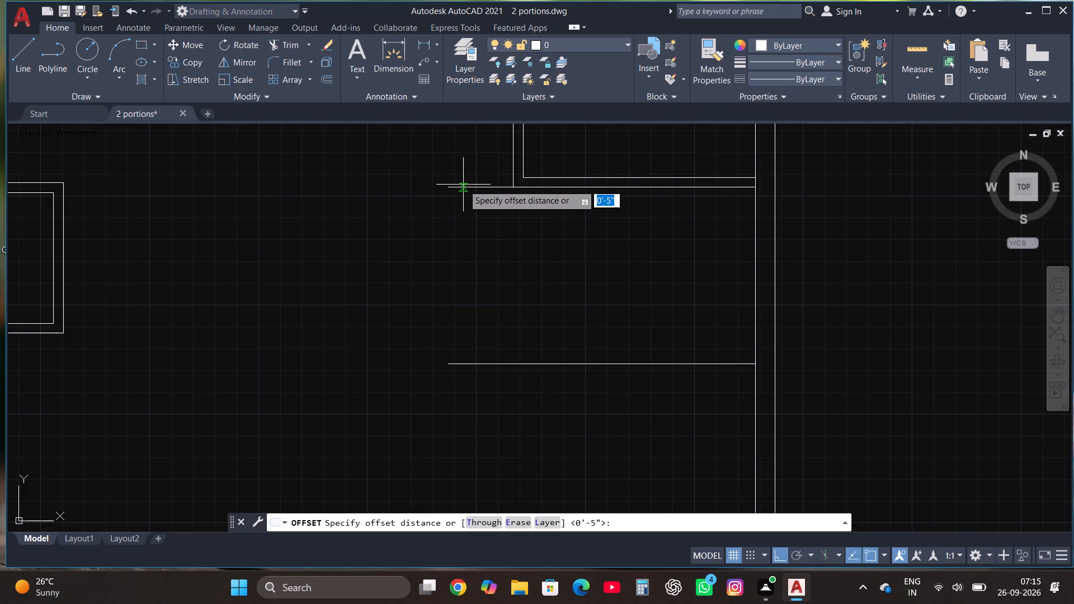
type("4.5\"")
key("Return")
left_click(463, 172)
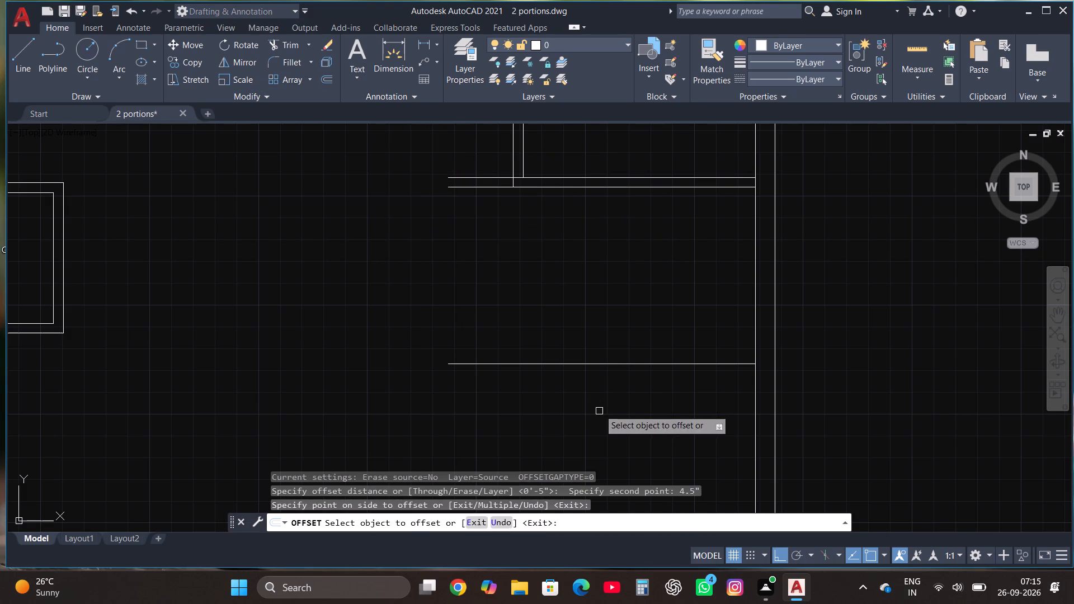
left_click(605, 362)
left_click(599, 408)
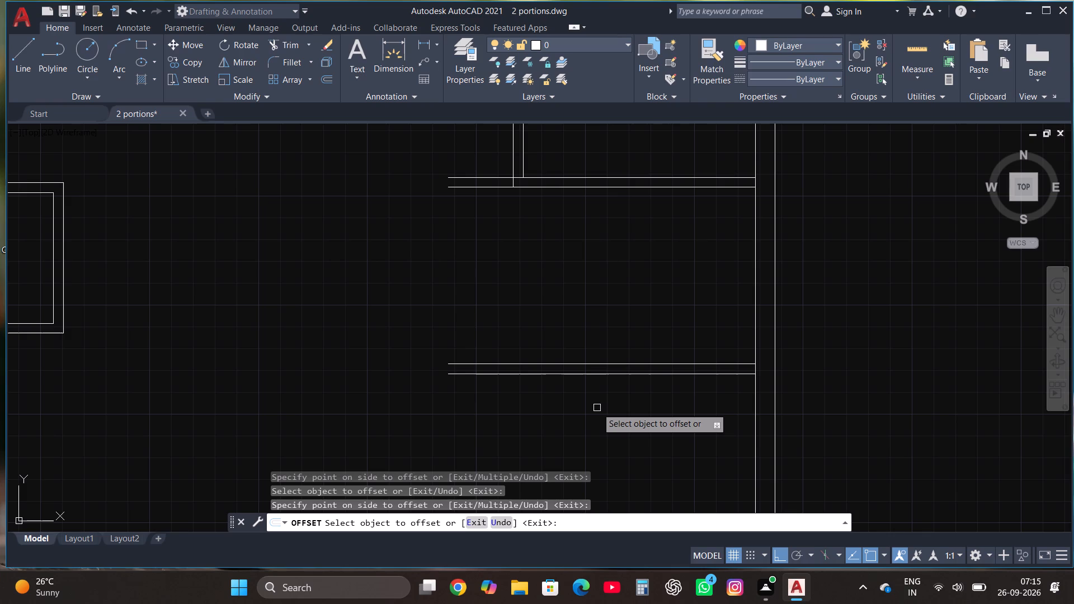
key("Escape")
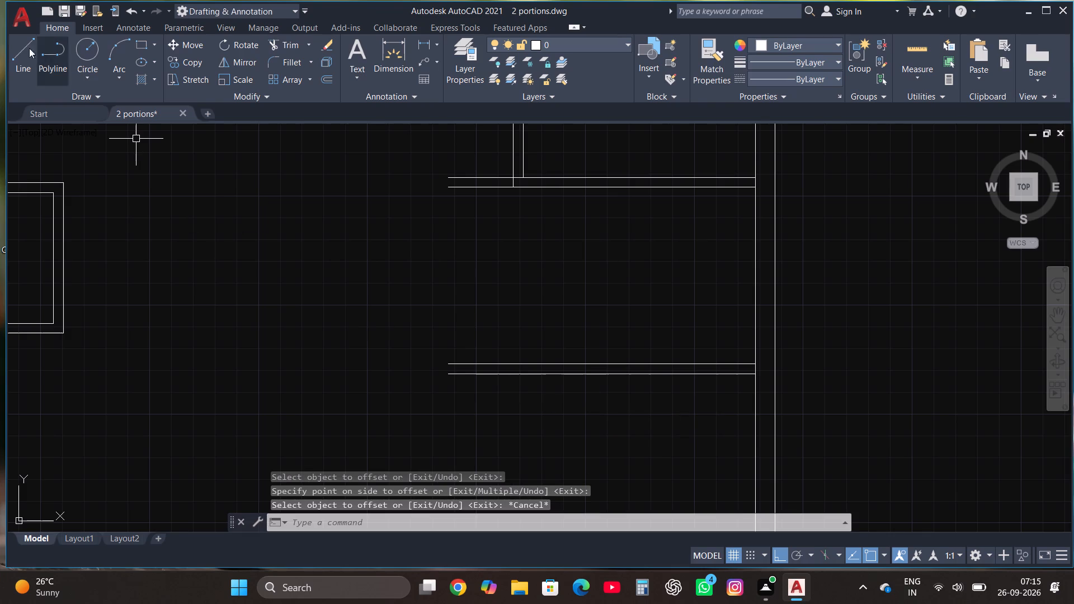
Draw a vertical line from the bottom partition's lower left end up past the left end of the top partition.
left_click(18, 49)
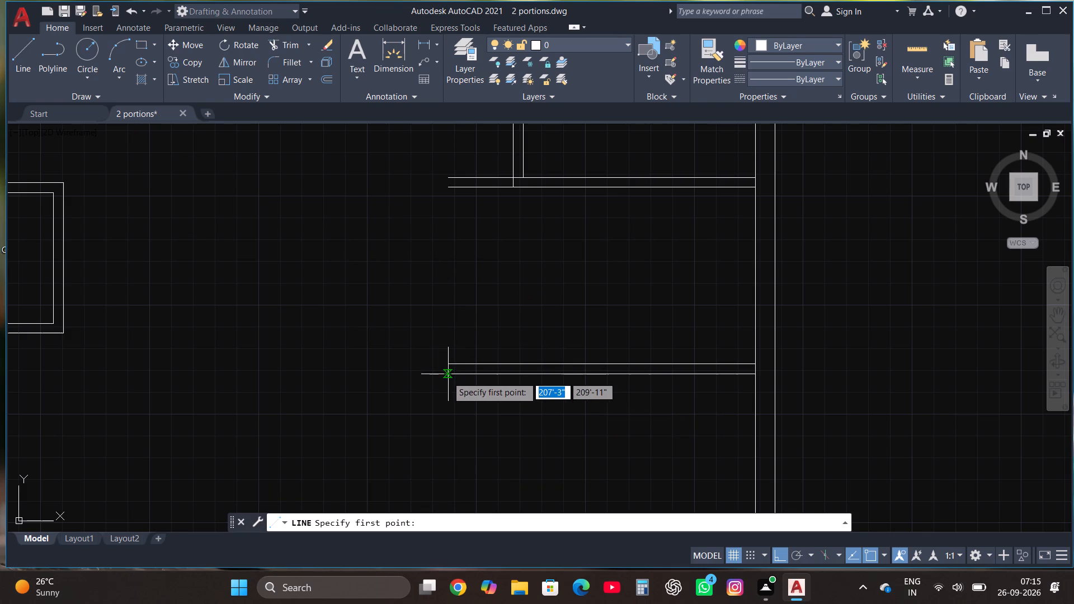
left_click(447, 376)
left_click(449, 149)
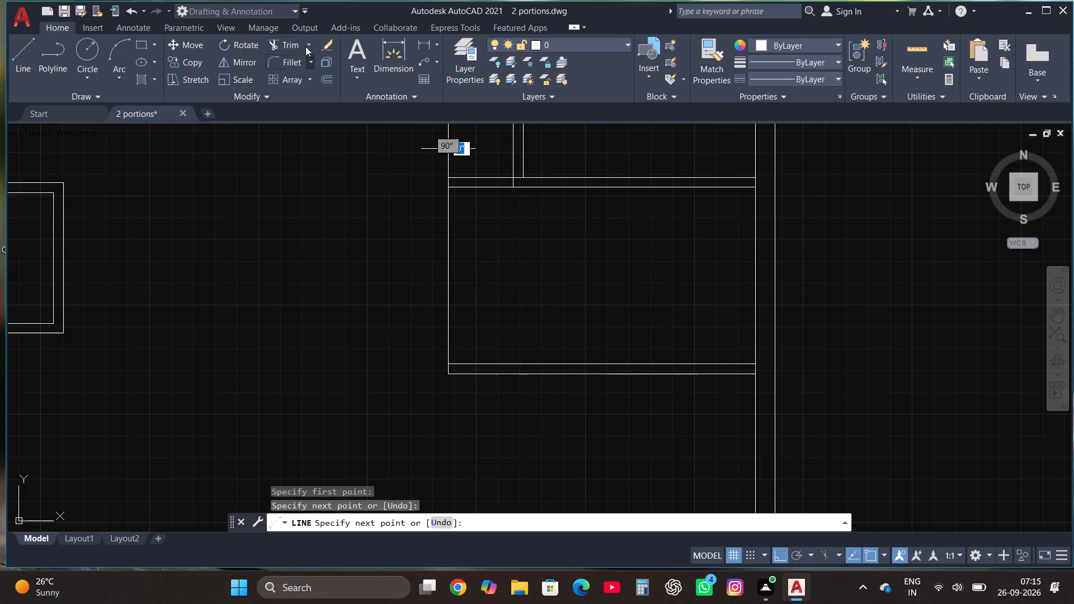
Trim the vertical line above and between the two partitions, and the 4'-deep room's left line where it crosses the top partition.
left_click(289, 42)
left_click(445, 157)
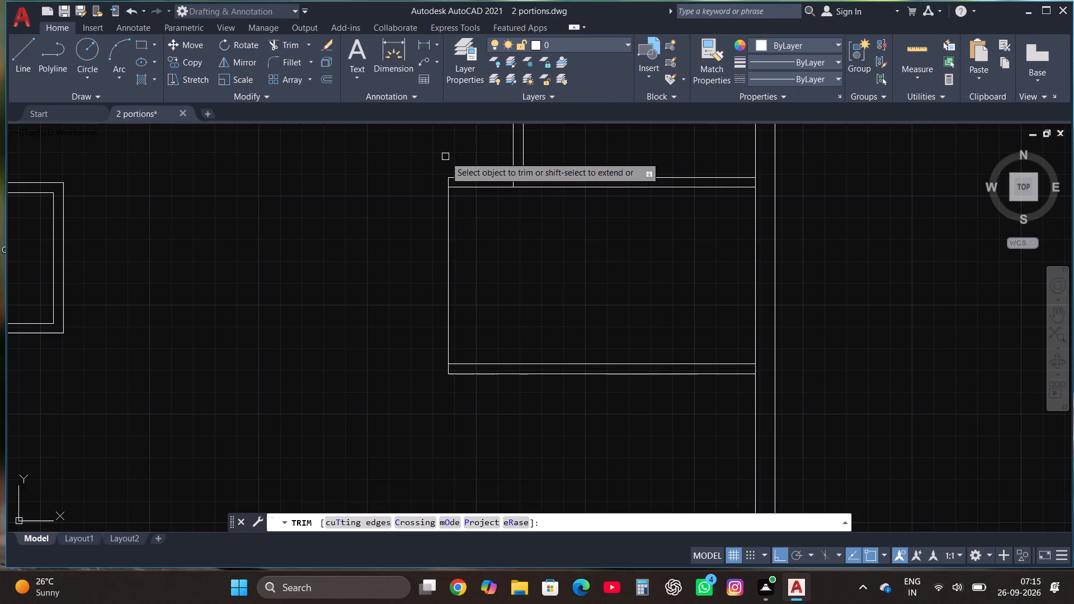
left_click_drag(407, 250, 546, 277)
scroll(516, 194, "up", 2)
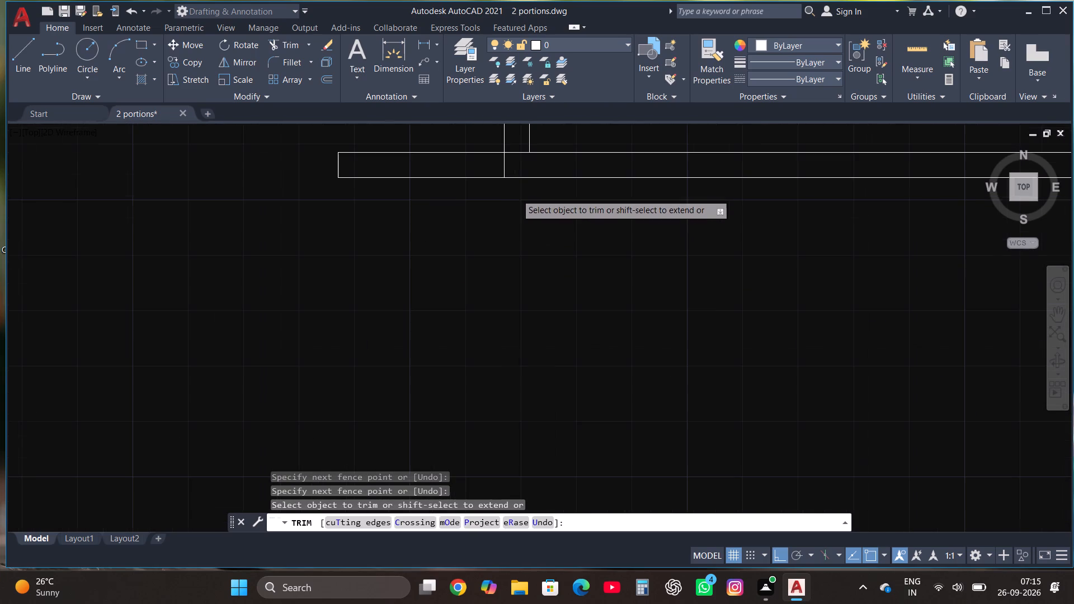
left_click(502, 169)
scroll(525, 192, "down", 3)
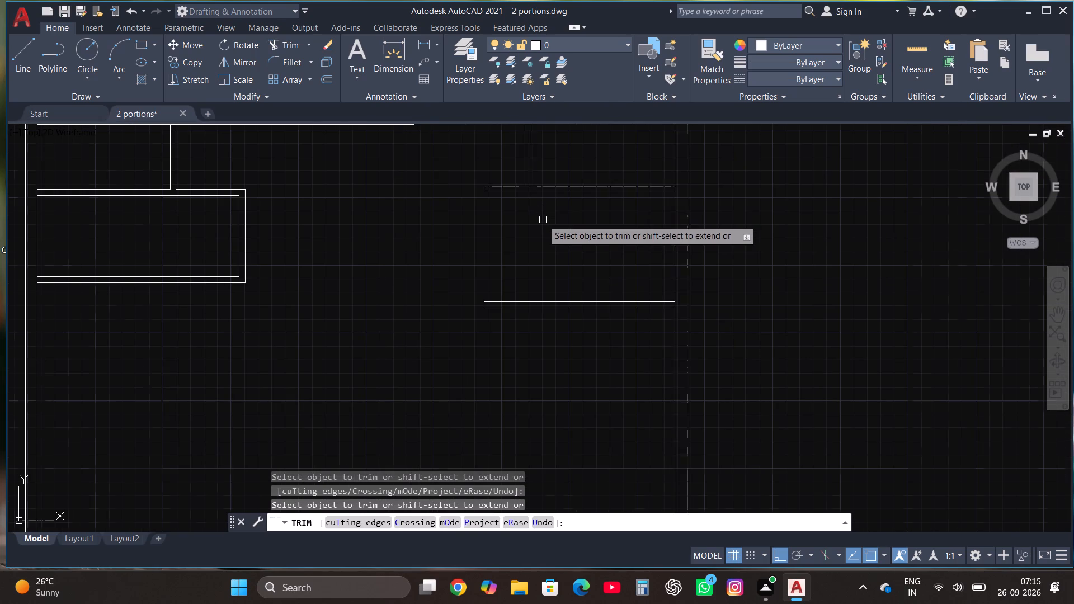
key("Escape")
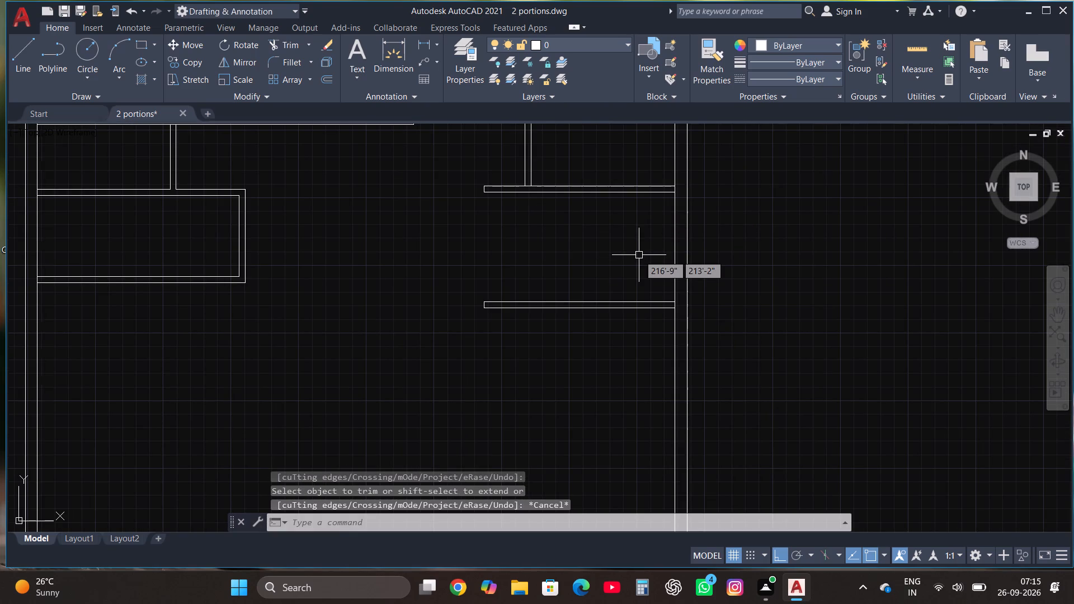
Draw a short vertical line down from the outer bottom-right corner of the lower-left room.
scroll(639, 259, "down", 1)
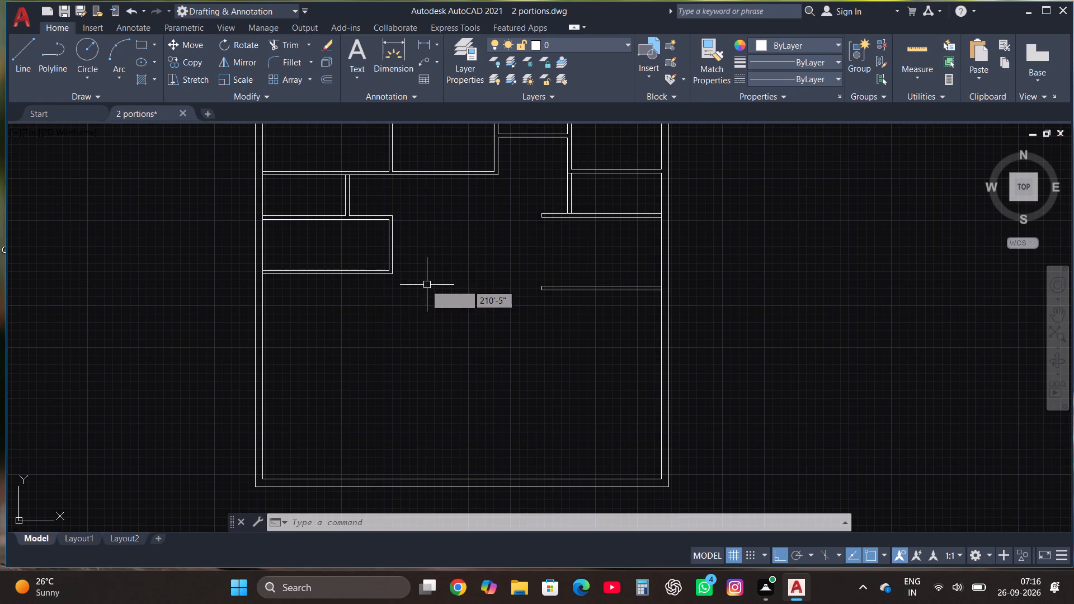
scroll(423, 280, "up", 1)
left_click(11, 57)
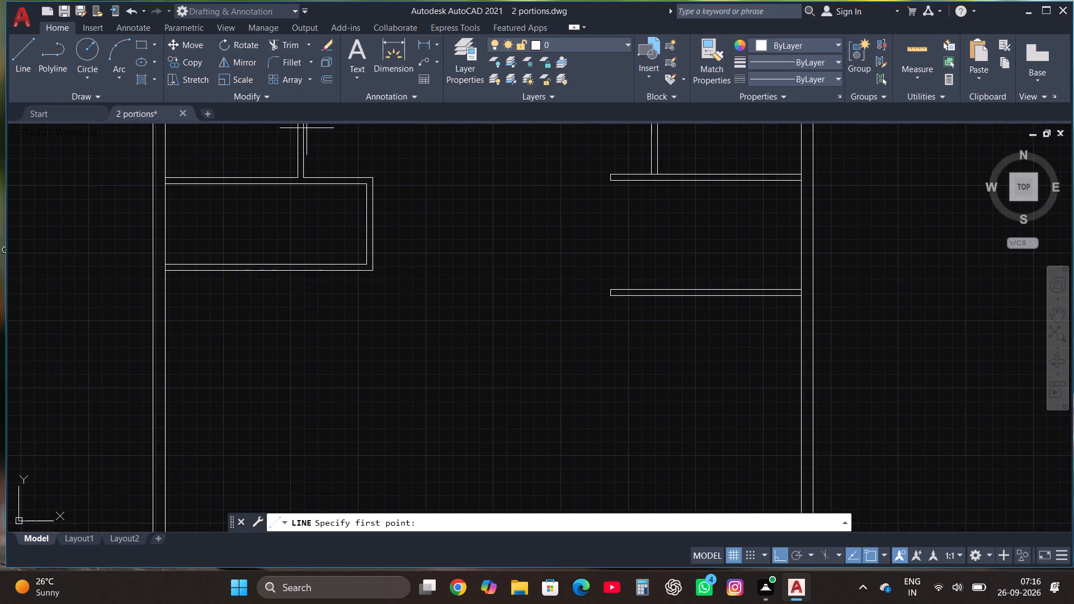
left_click(371, 271)
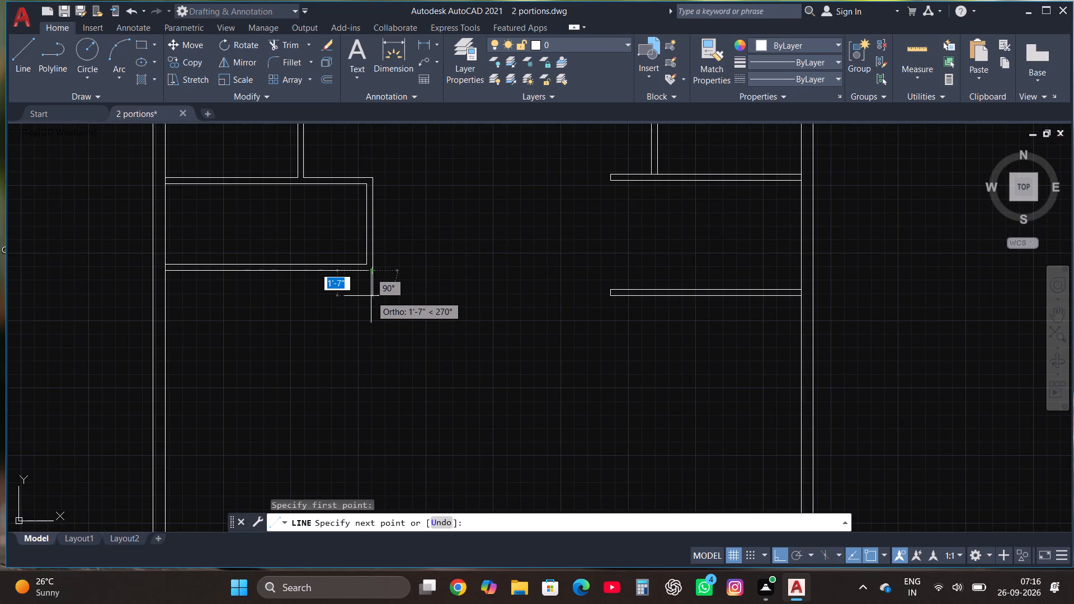
left_click(371, 291)
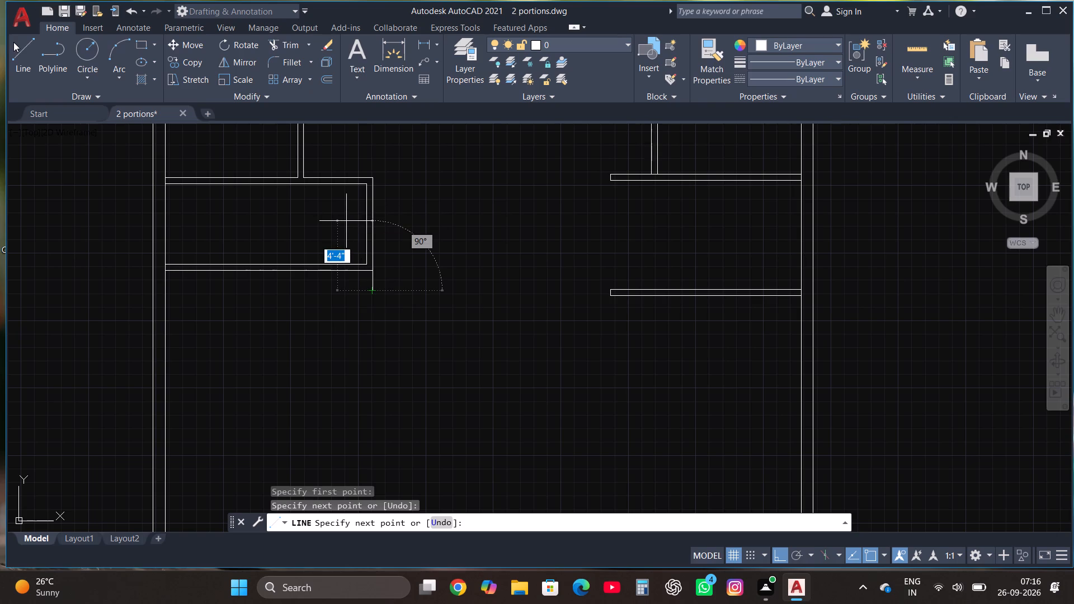
Fillet the short vertical line with the upper line of the lower-right partition into a sharp corner.
left_click(303, 67)
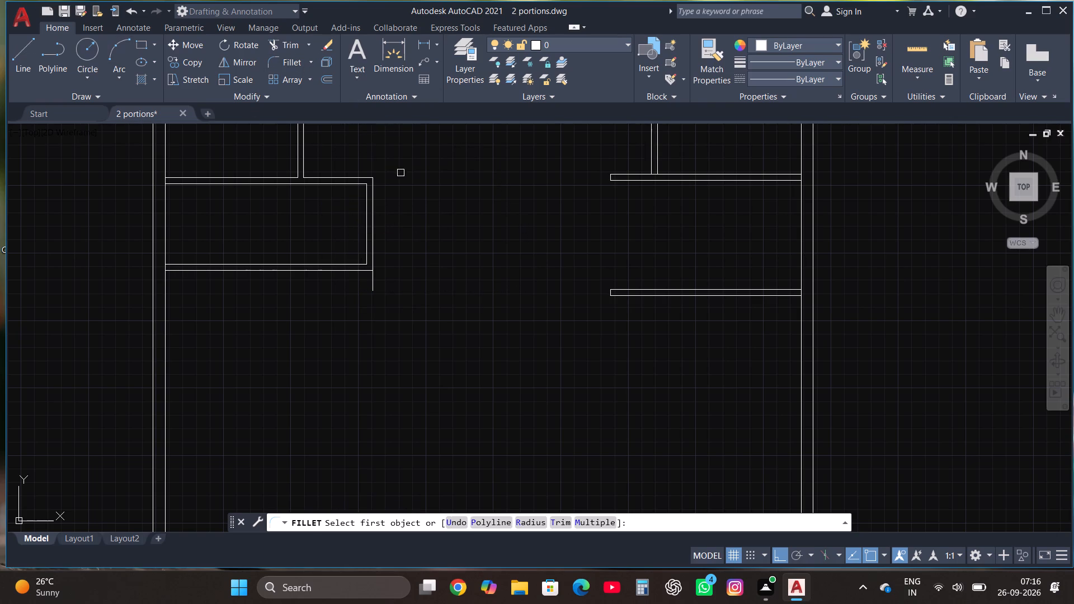
left_click(370, 287)
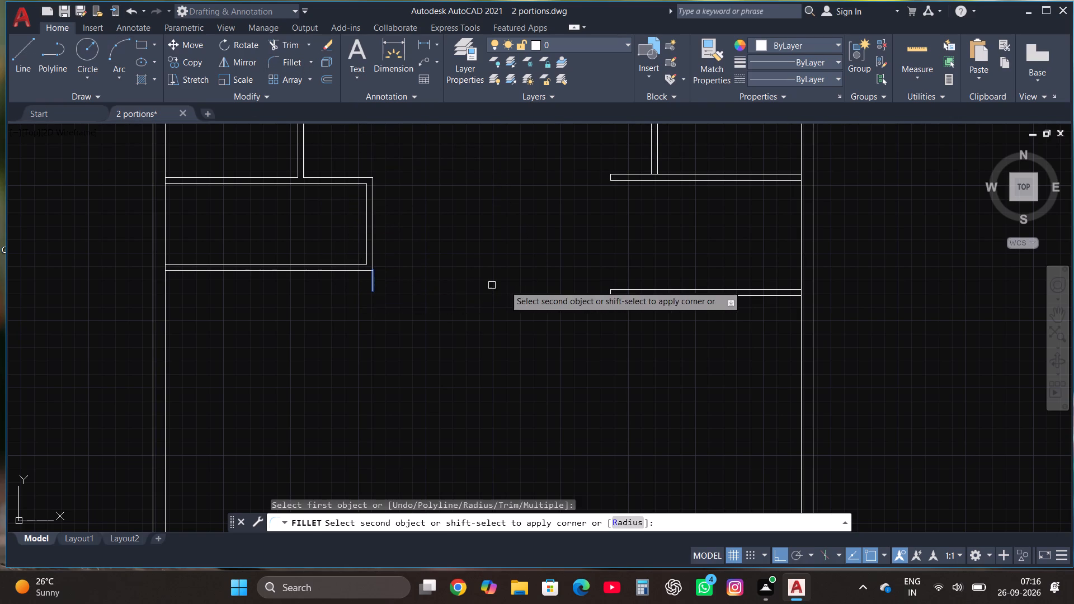
left_click(631, 289)
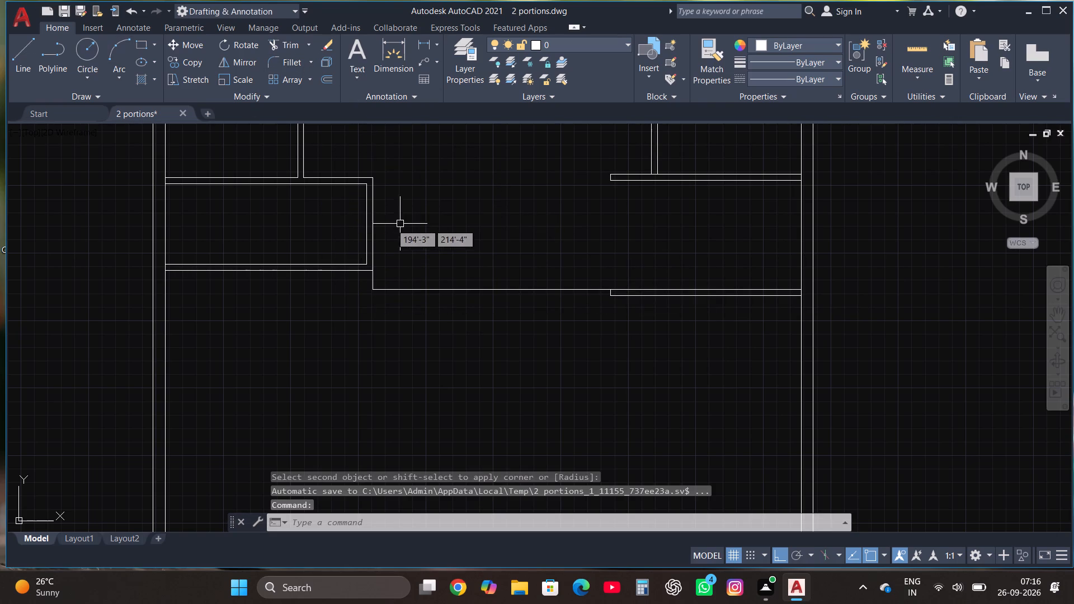
Fillet the lower-left room's inner right line with the lower line of the lower-right partition into a sharp corner.
left_click(284, 62)
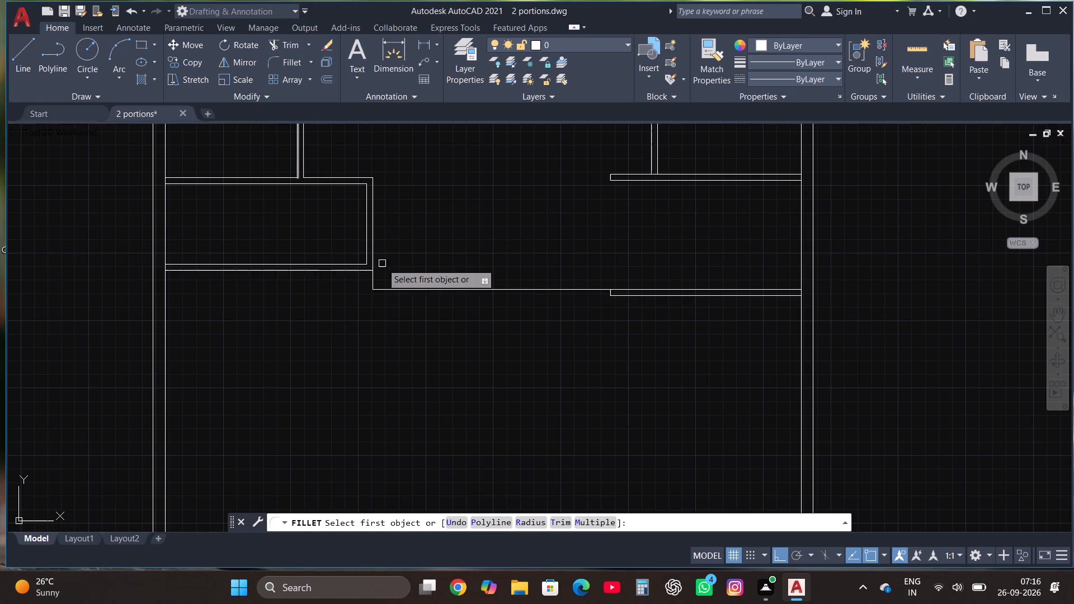
left_click(365, 254)
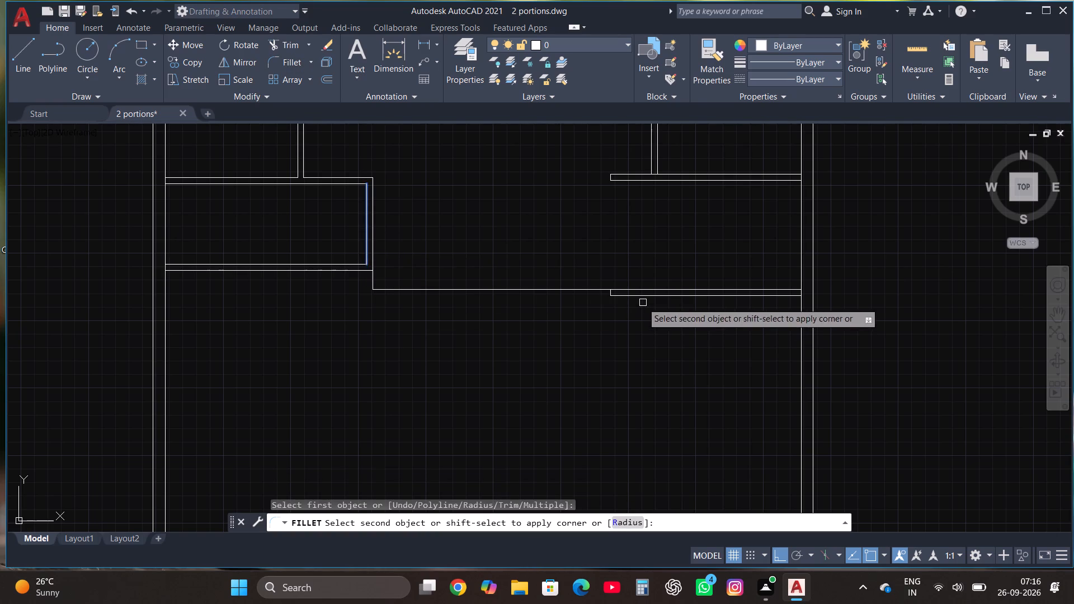
left_click(638, 298)
scroll(578, 348, "down", 2)
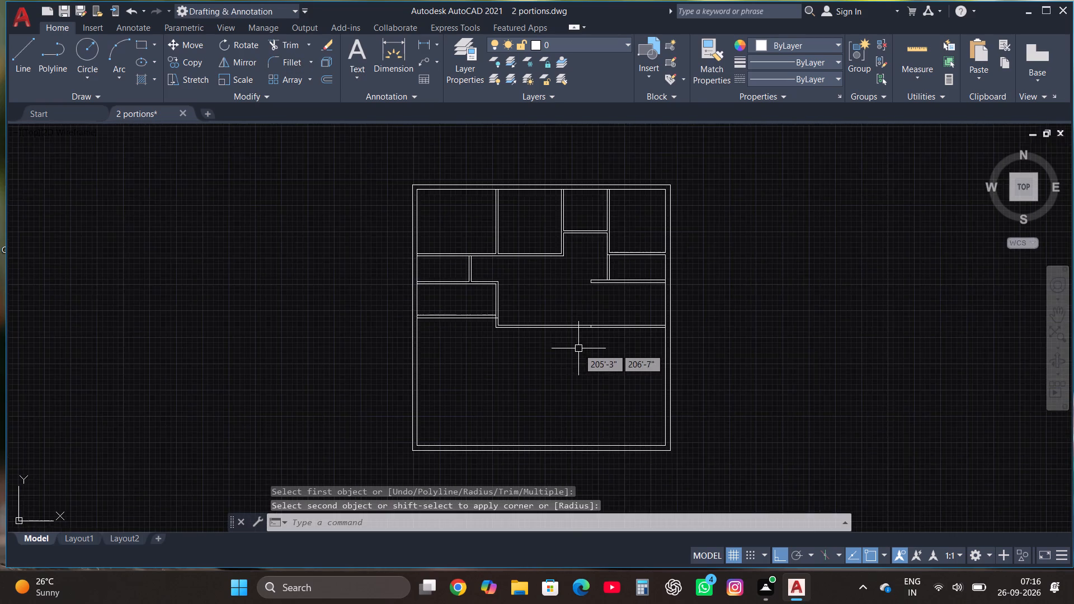
scroll(551, 346, "up", 2)
key("Escape")
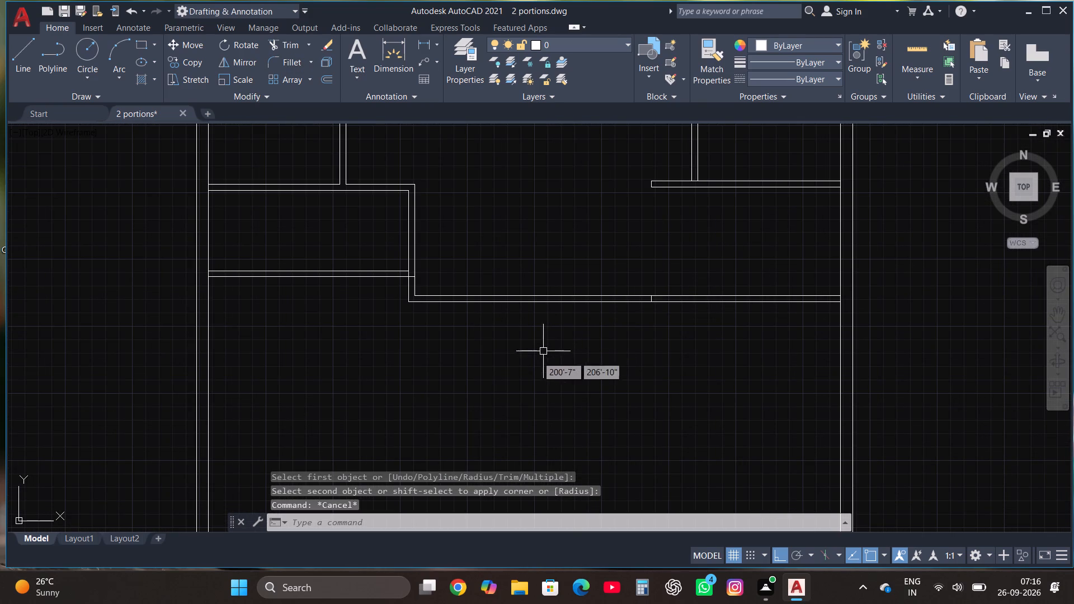
Draw a line from the inner corner beside the lower-left room, 10' along the bottom partition and 10'2" up.
scroll(526, 384, "down", 2)
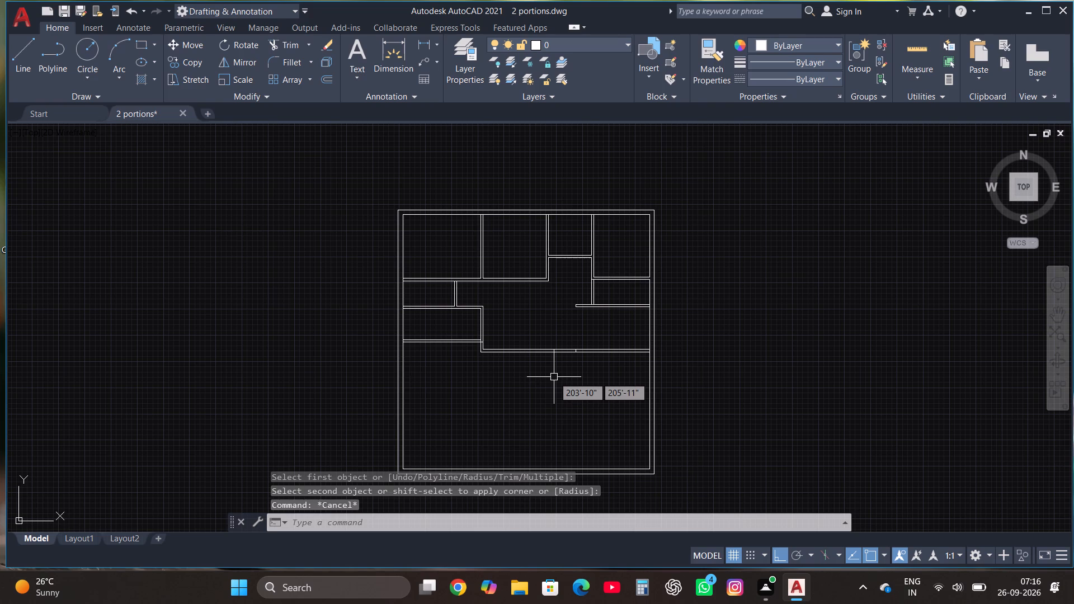
scroll(566, 332, "up", 1)
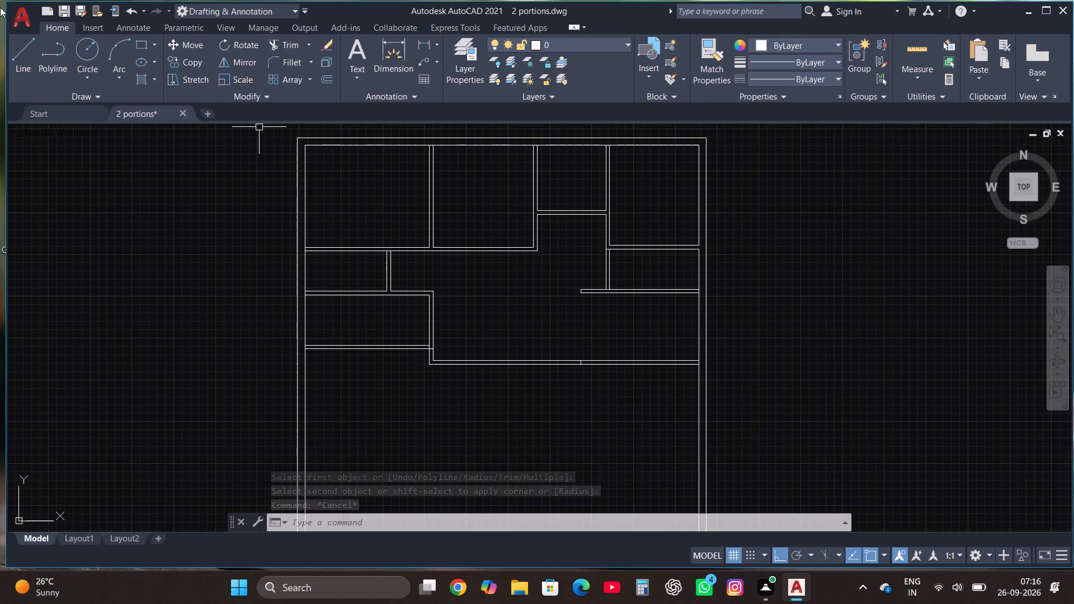
left_click(24, 49)
scroll(525, 343, "up", 2)
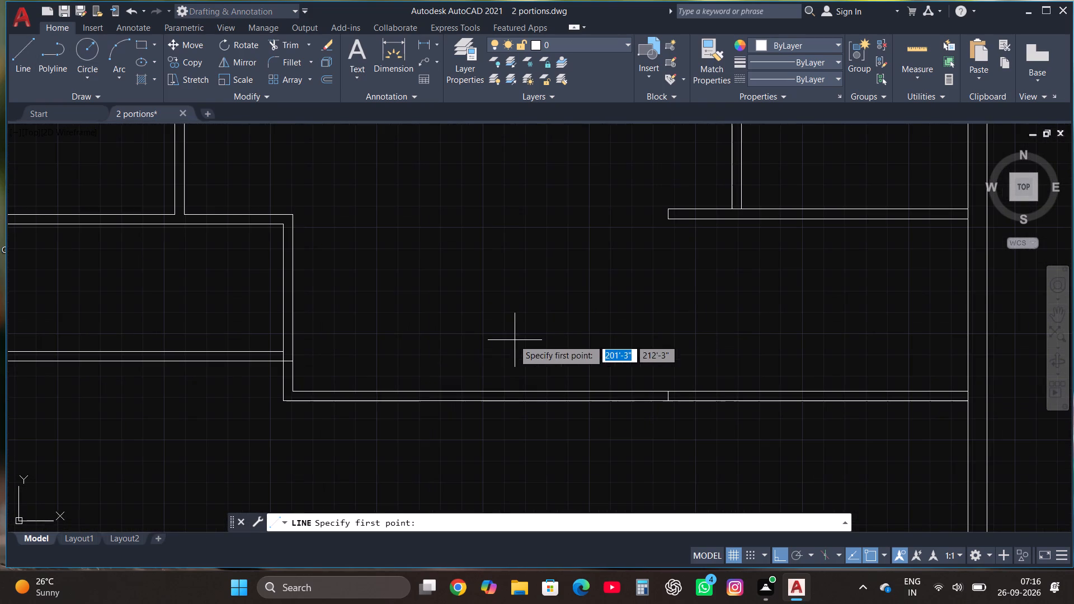
left_click(293, 390)
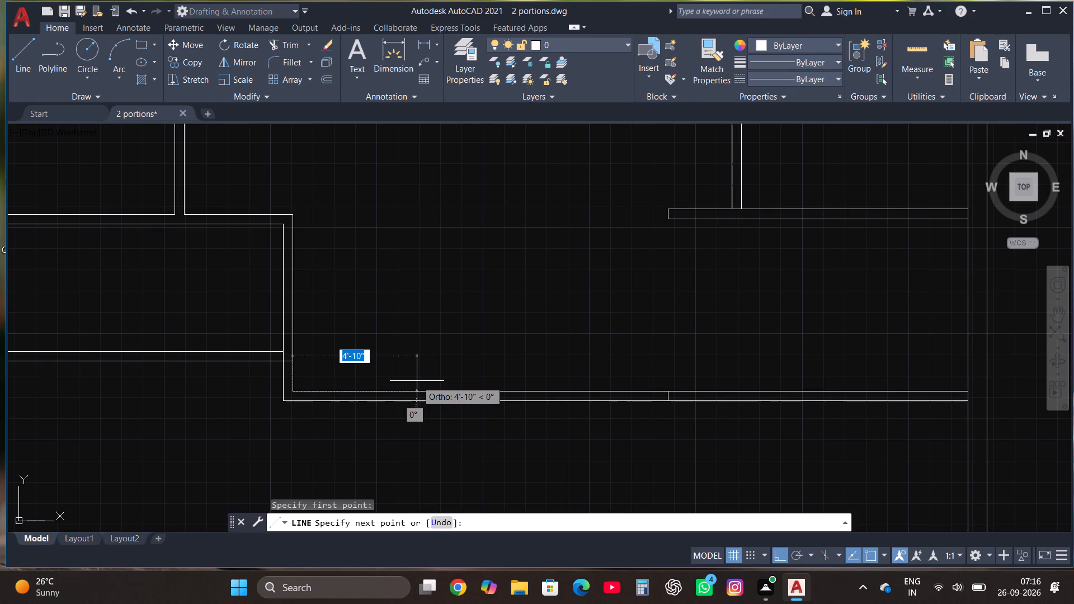
type("10'")
key("Return")
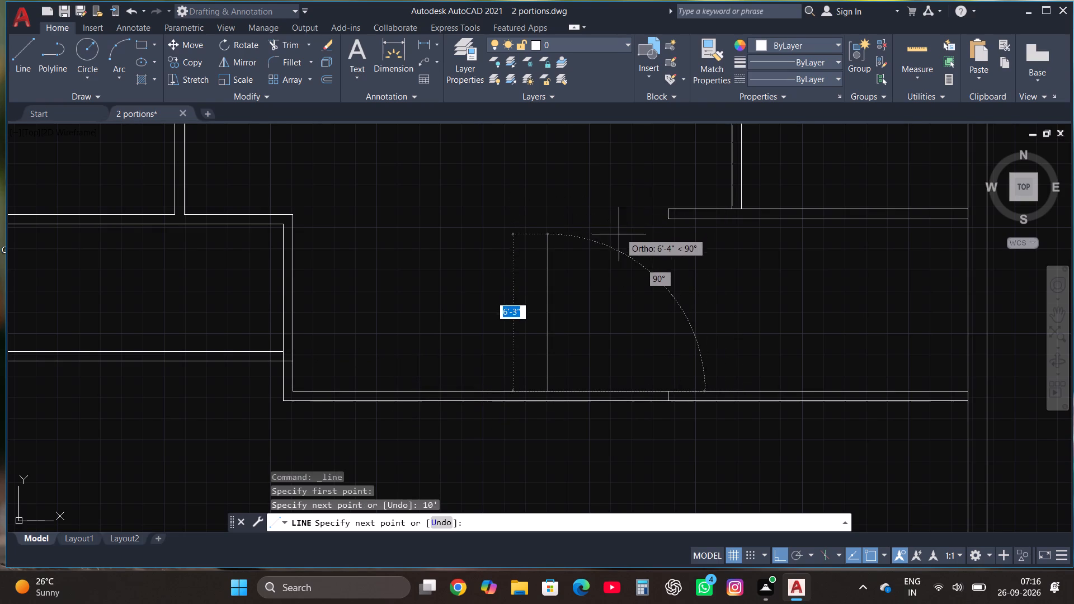
scroll(616, 248, "down", 1)
type("10'2")
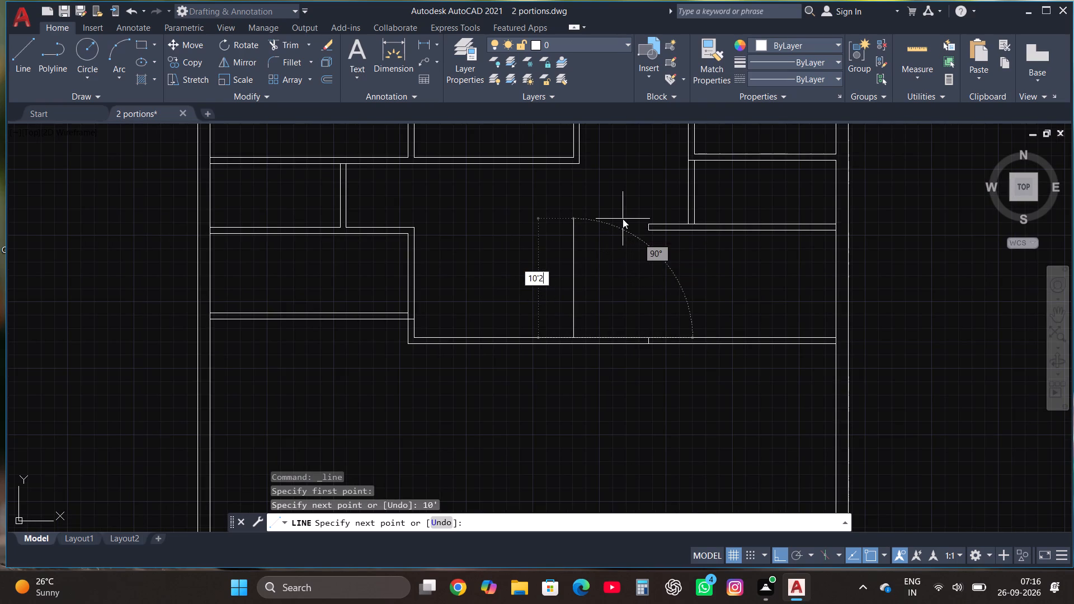
key("shift+quotedbl")
key("Return")
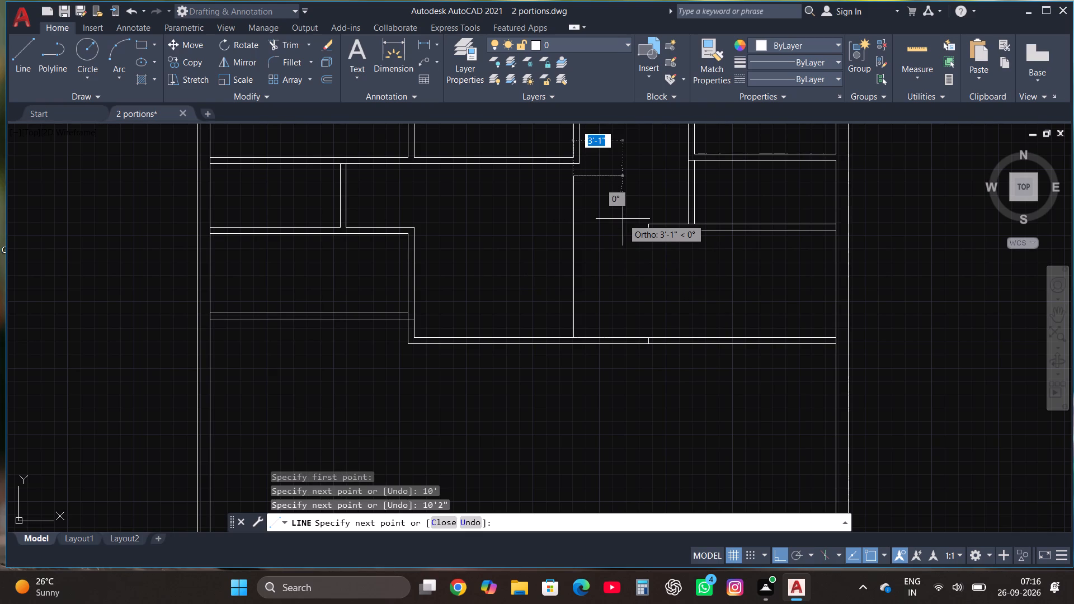
scroll(529, 351, "down", 1)
key("Escape")
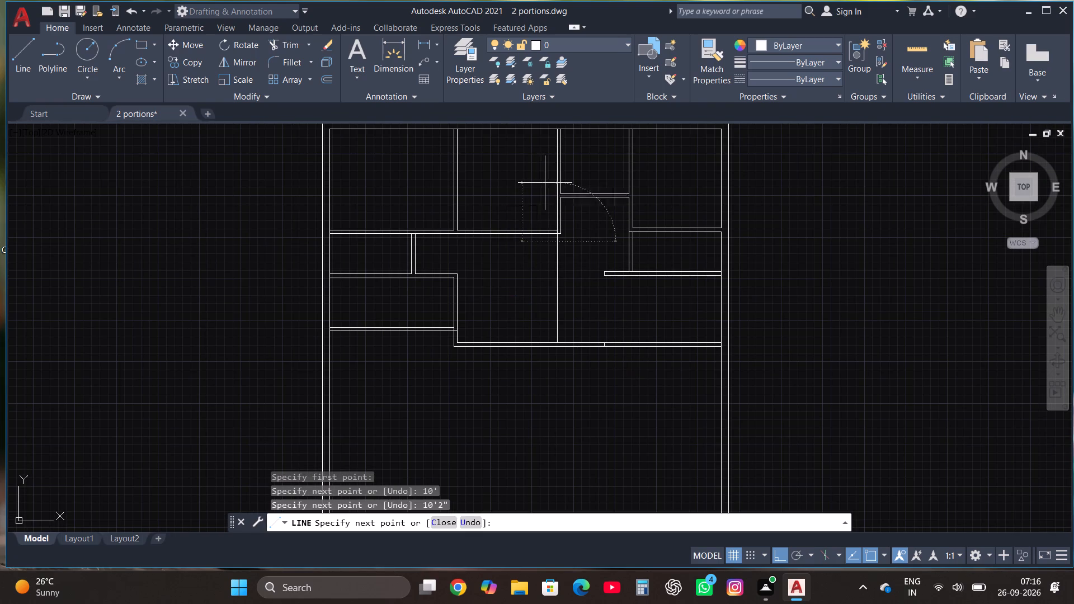
Draw a vertical line from the upper-middle room's inner bottom-right corner down onto the 10'2" line, closing the gap.
scroll(593, 229, "up", 1)
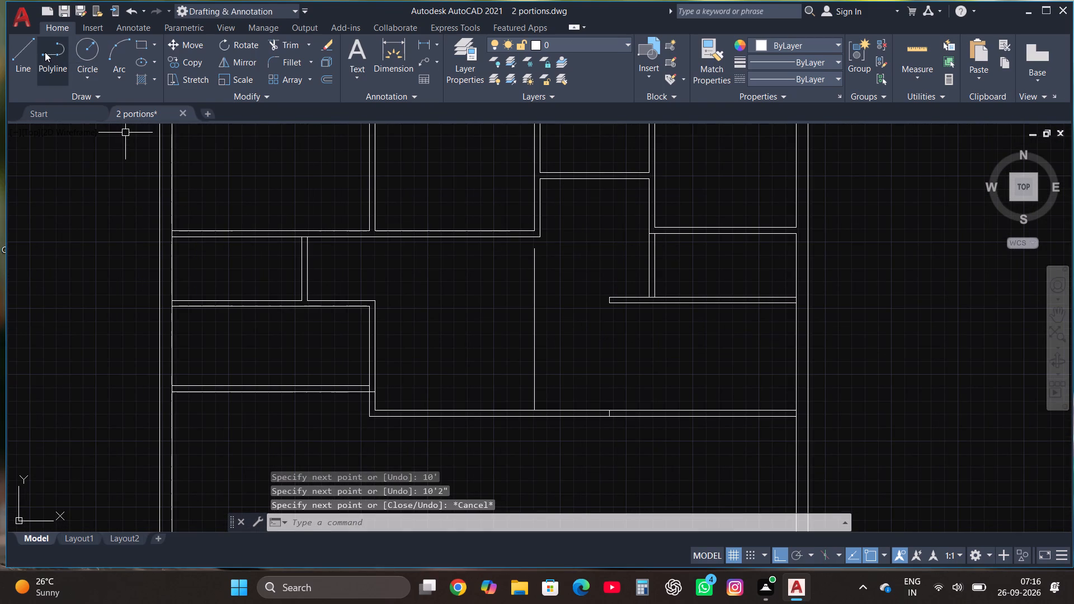
left_click(39, 48)
left_click(22, 49)
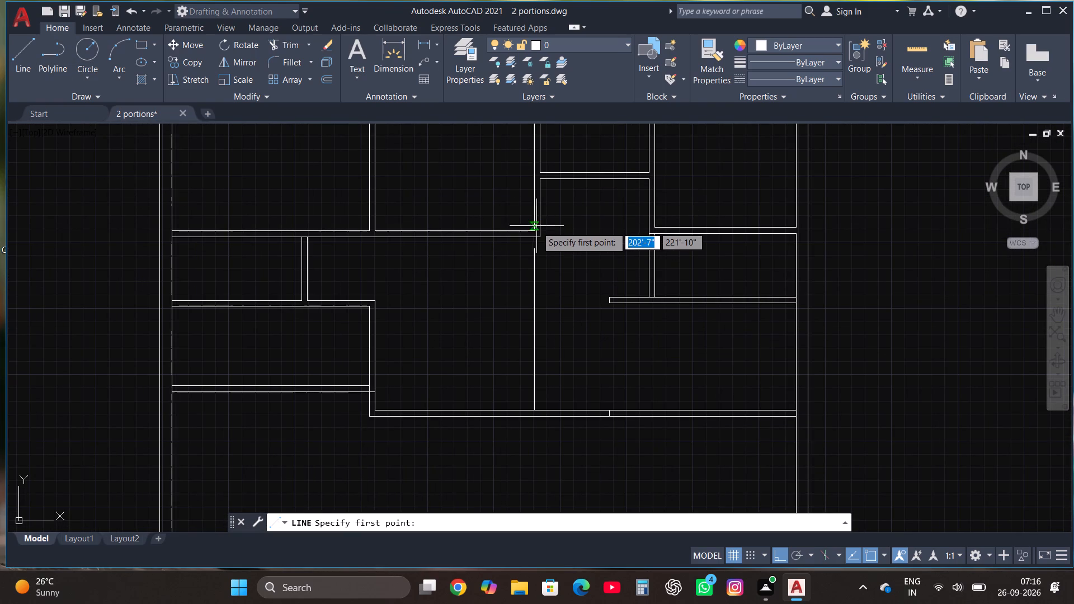
left_click(536, 229)
left_click(534, 351)
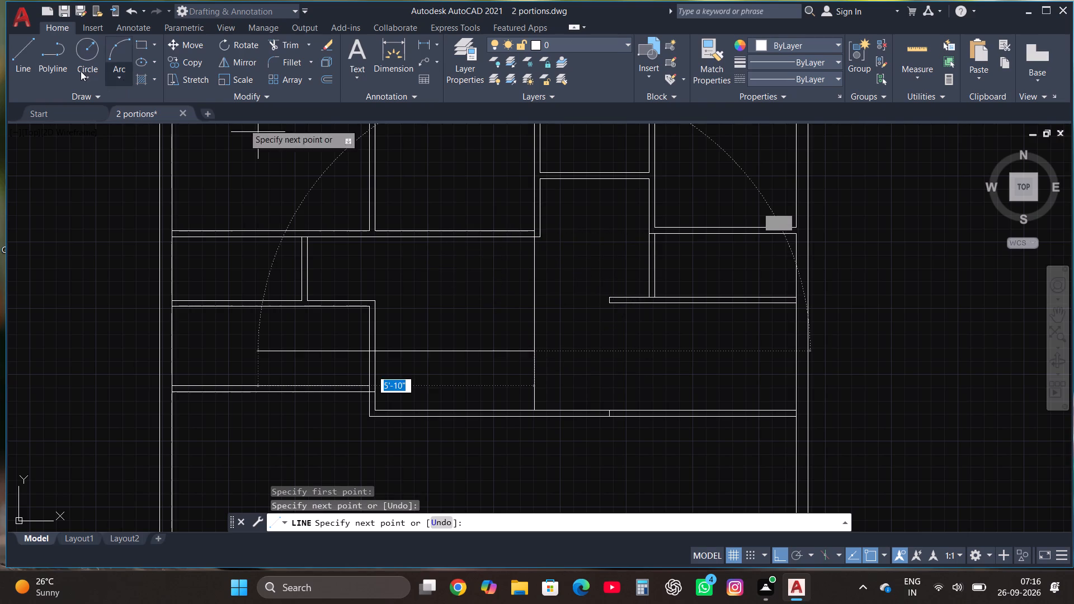
Draw a parallel vertical line from the outer corner of that room's wall down past the bottom partition.
left_click(28, 52)
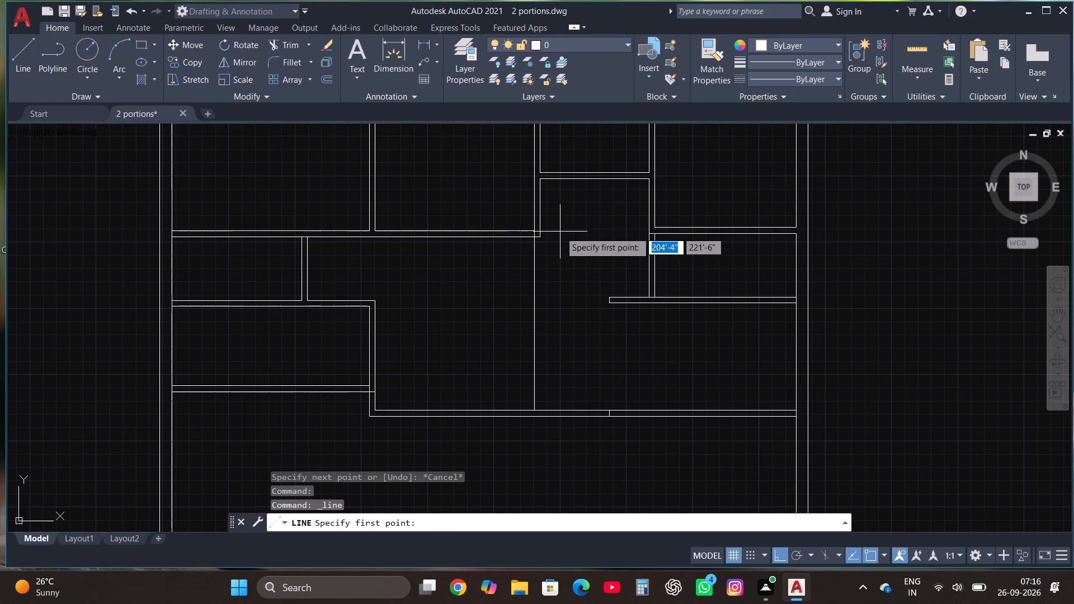
left_click(540, 236)
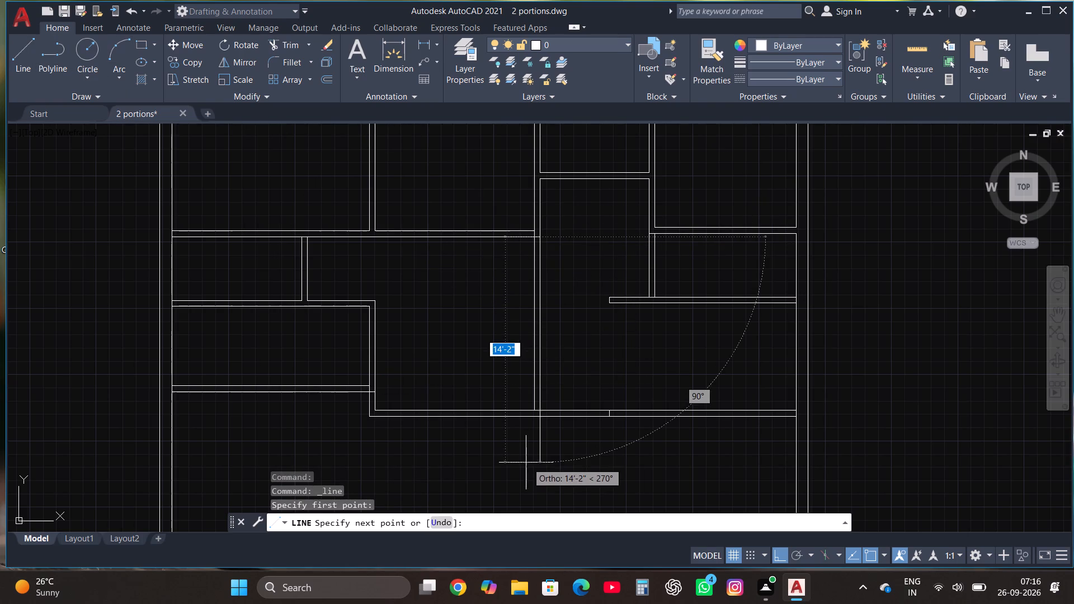
left_click(523, 450)
Trim the new vertical line below the bottom partition's upper line, the partition's leftover end line, and the lower-left room's stub across the wall.
left_click(280, 44)
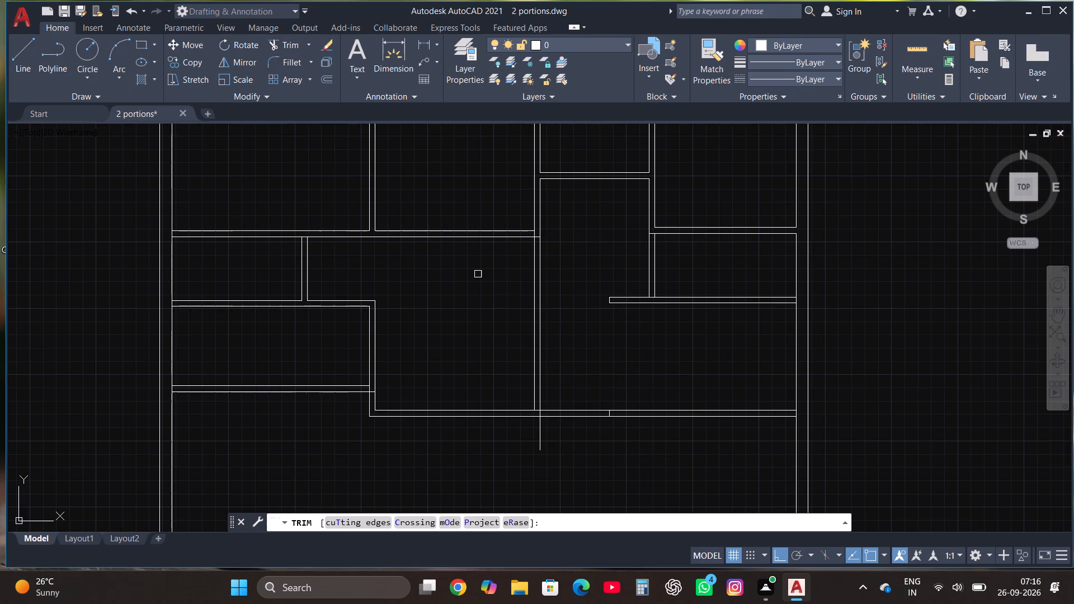
left_click(541, 433)
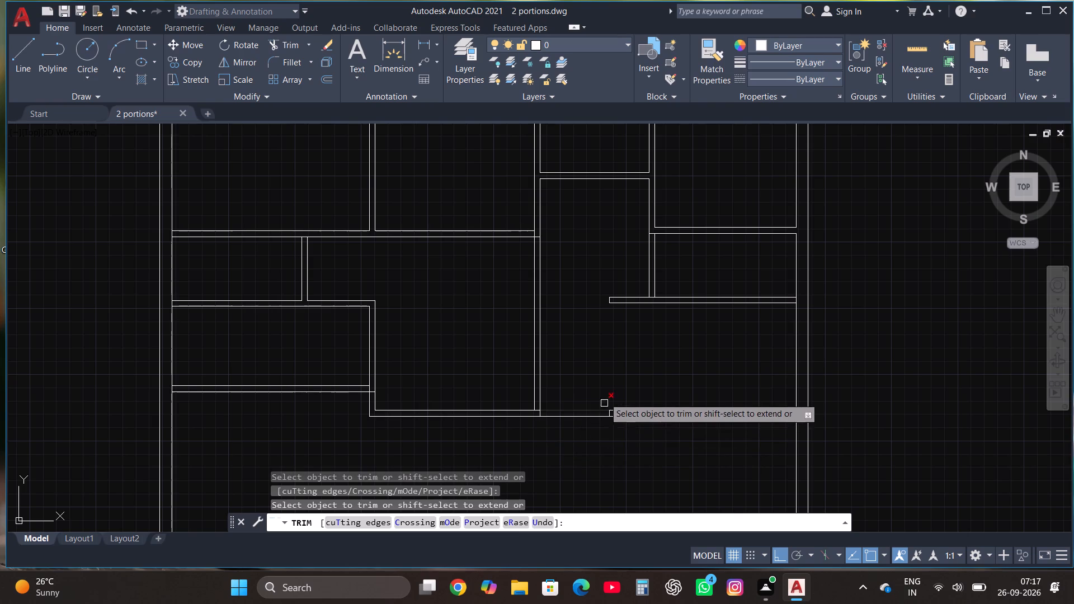
scroll(511, 440, "up", 2)
left_click(582, 379)
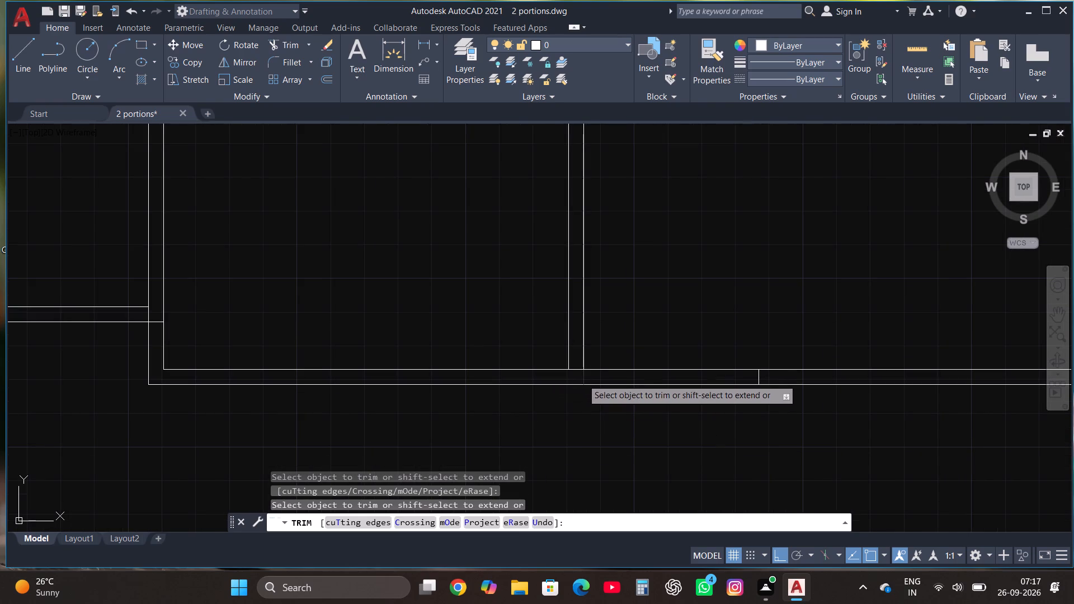
left_click(757, 379)
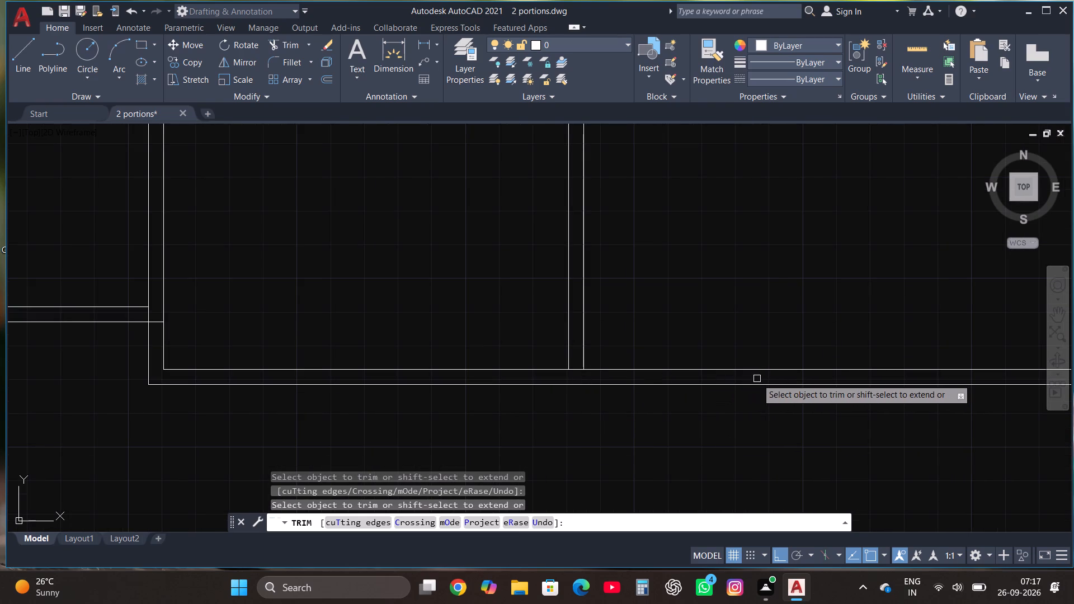
left_click(156, 323)
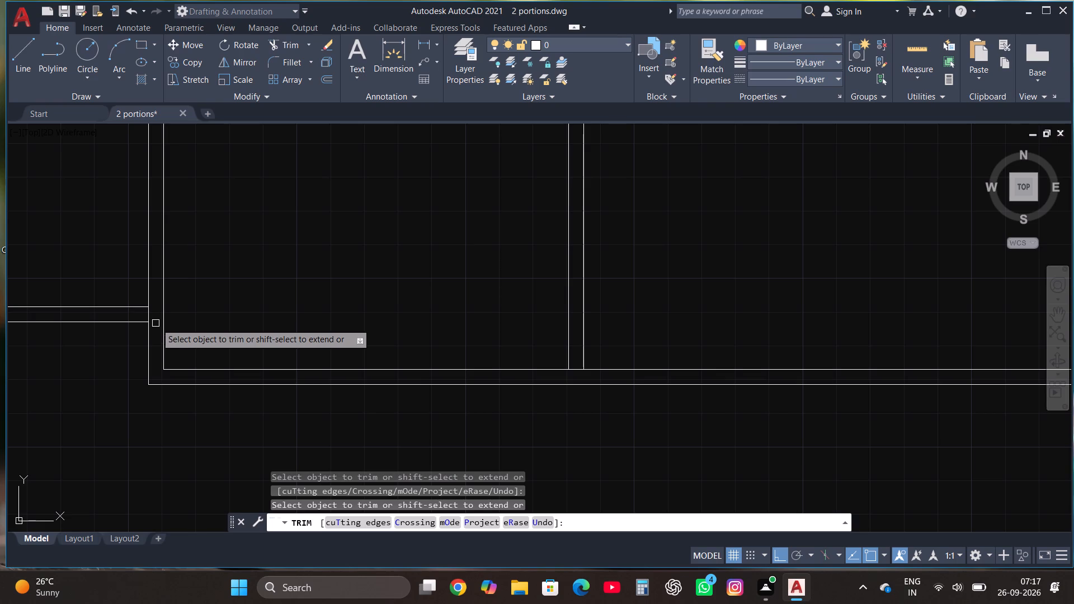
Trim the overlapping segments where the new vertical partition meets the upper-middle room's bottom wall.
scroll(175, 350, "down", 4)
scroll(312, 257, "up", 4)
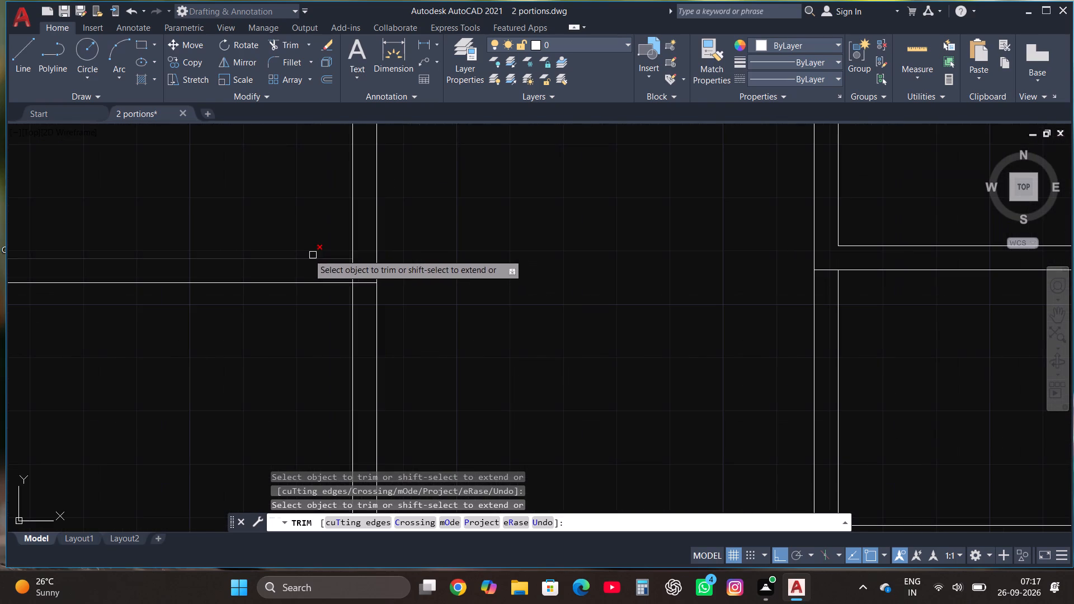
left_click(355, 272)
left_click(364, 285)
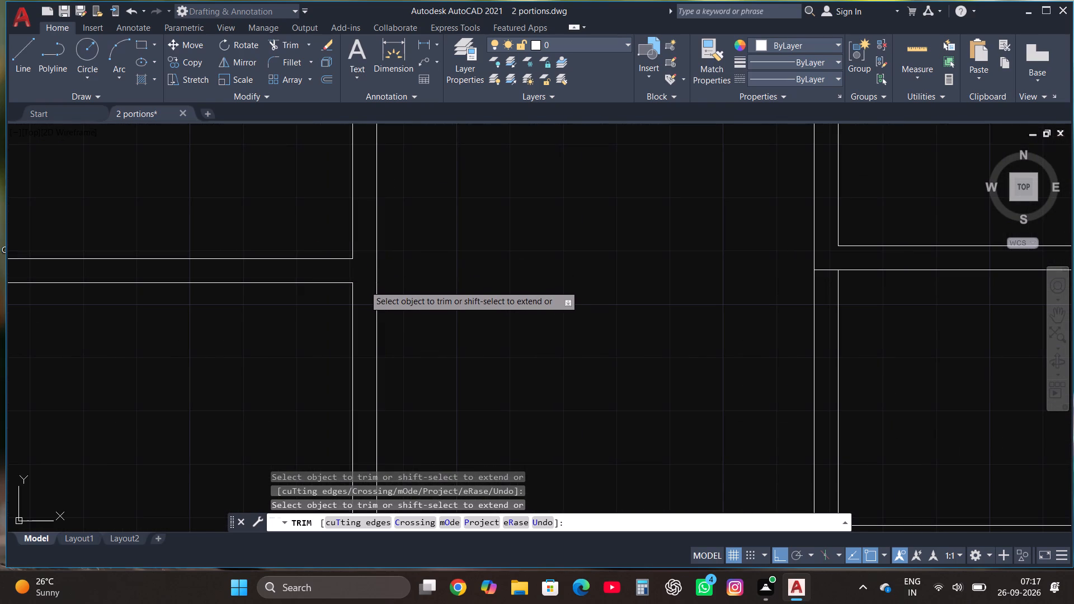
Trim the wall segments crossing the upper and lower junctions of the vertical partition beside the small right-hand room.
scroll(492, 320, "down", 2)
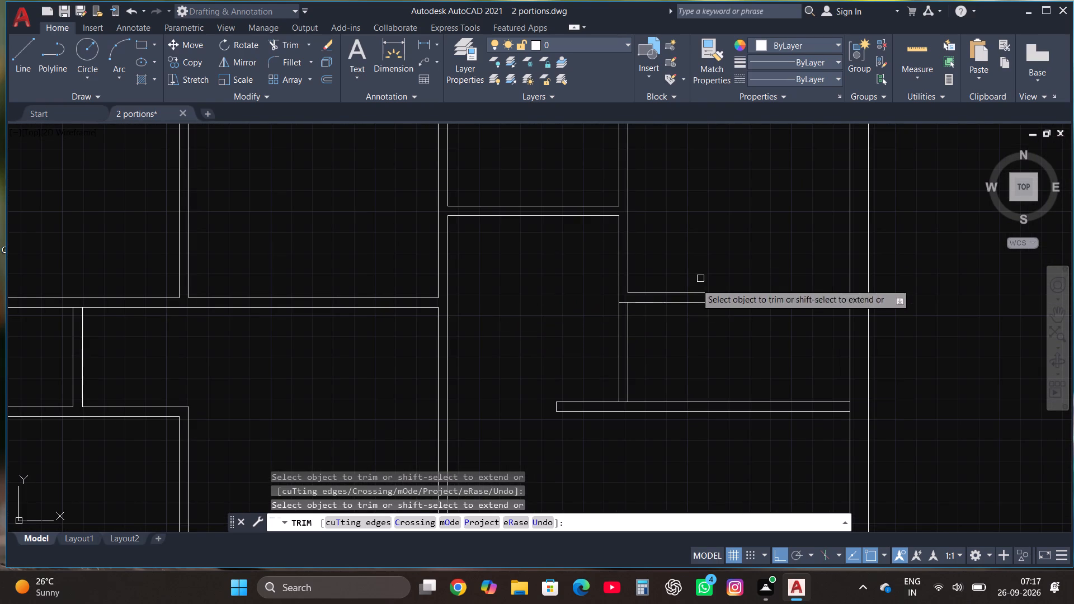
scroll(619, 298, "up", 3)
left_click(623, 314)
scroll(621, 298, "down", 4)
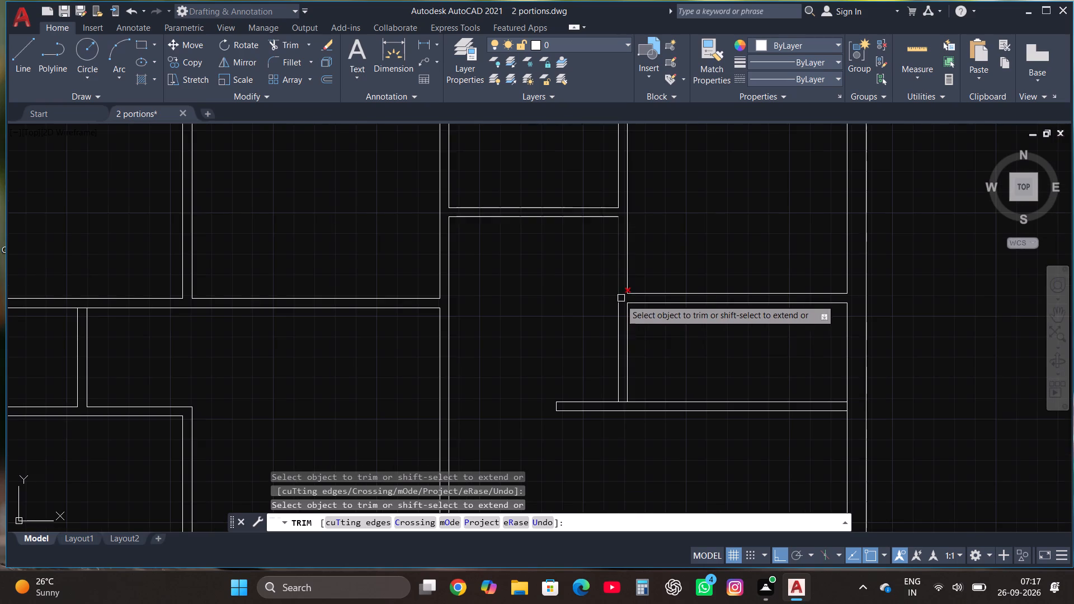
scroll(618, 409, "up", 3)
left_click(629, 382)
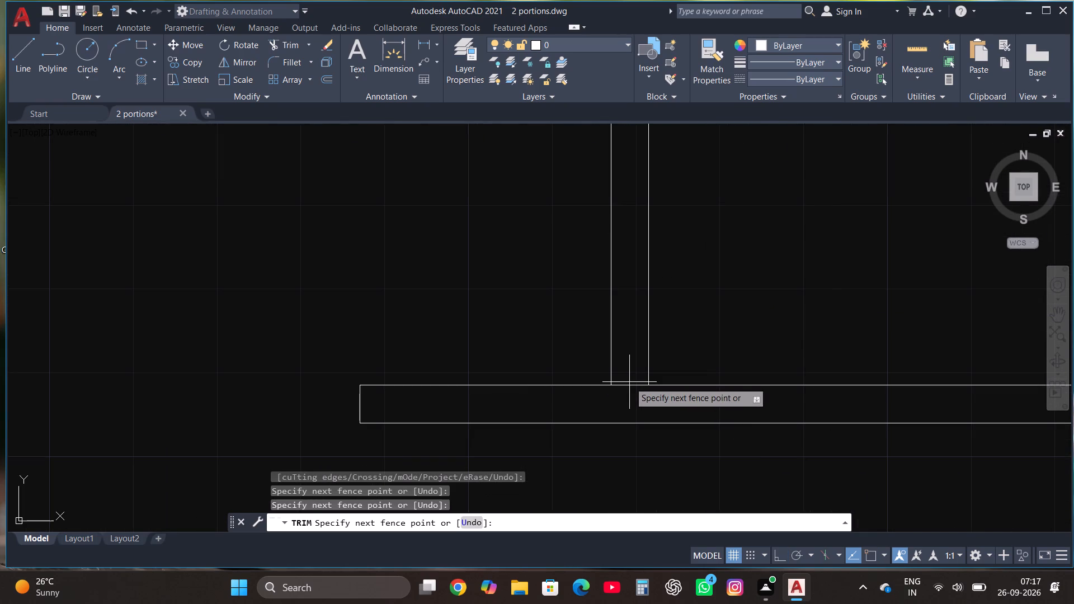
left_click(629, 403)
scroll(530, 260, "down", 4)
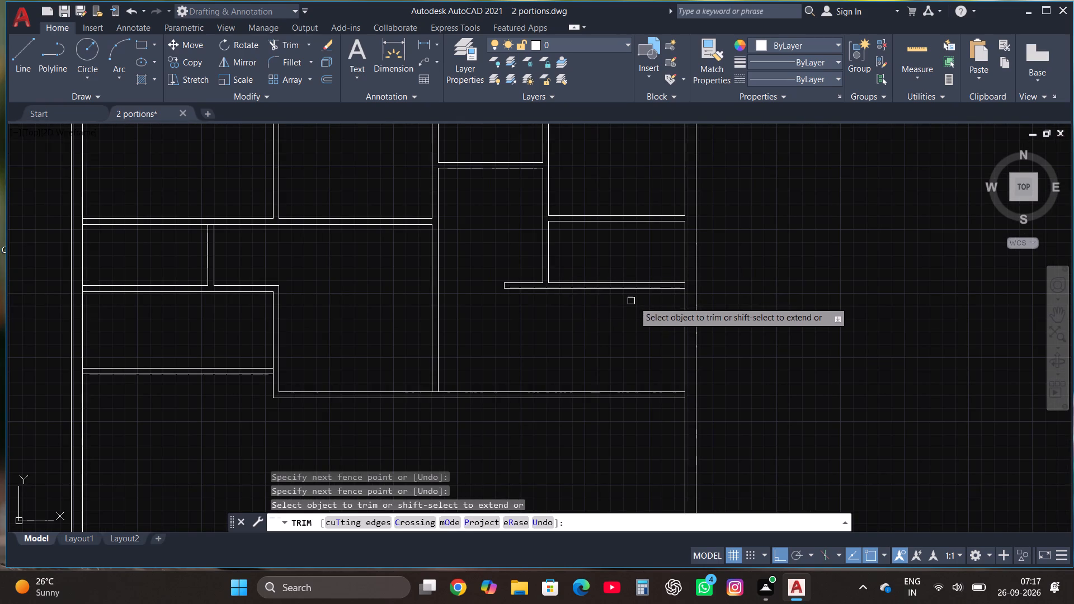
scroll(715, 367, "down", 1)
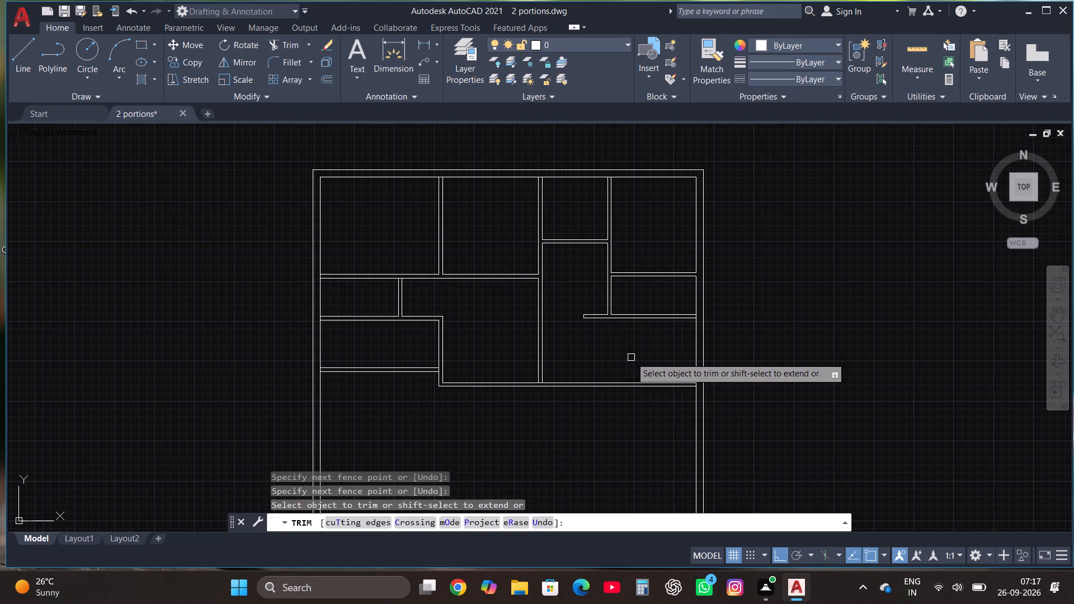
key("Escape")
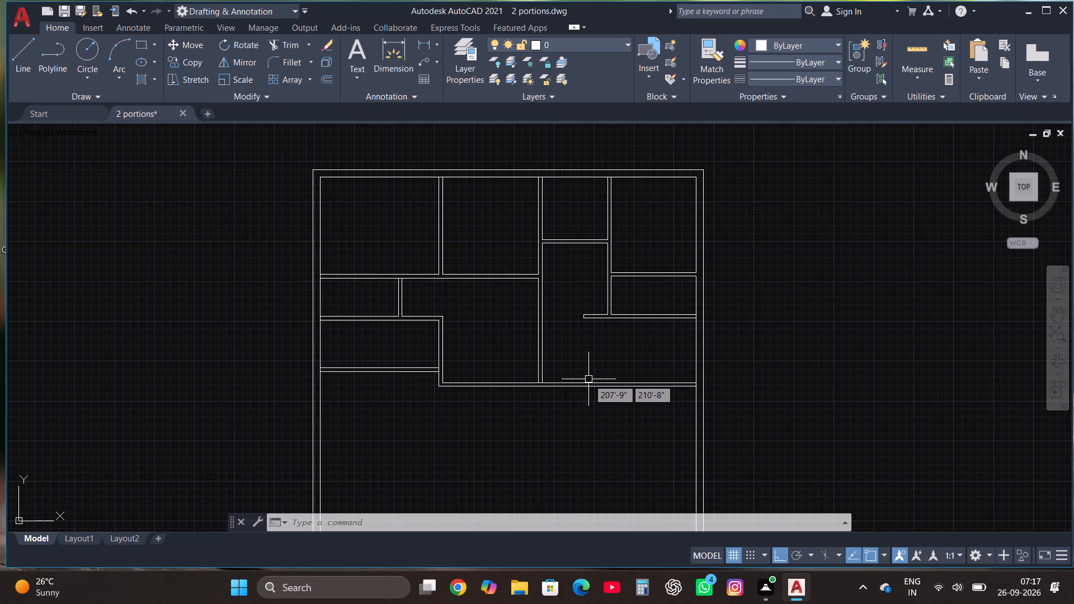
Draw two horizontal lines extending the partition below the small right-hand room from its capped end across the central vertical partition.
scroll(595, 318, "up", 1)
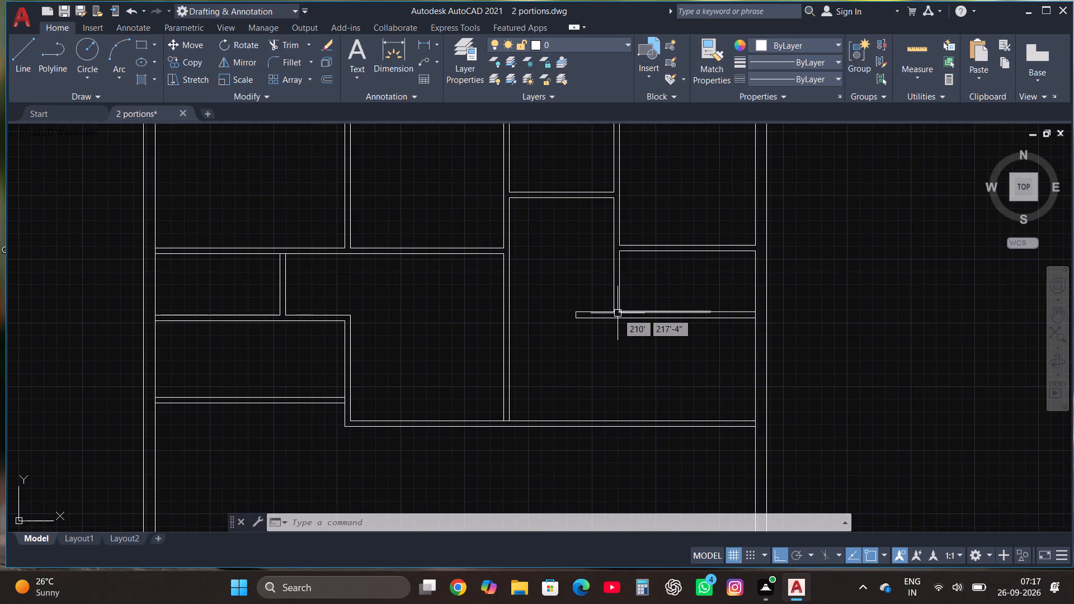
scroll(618, 313, "up", 2)
left_click(24, 58)
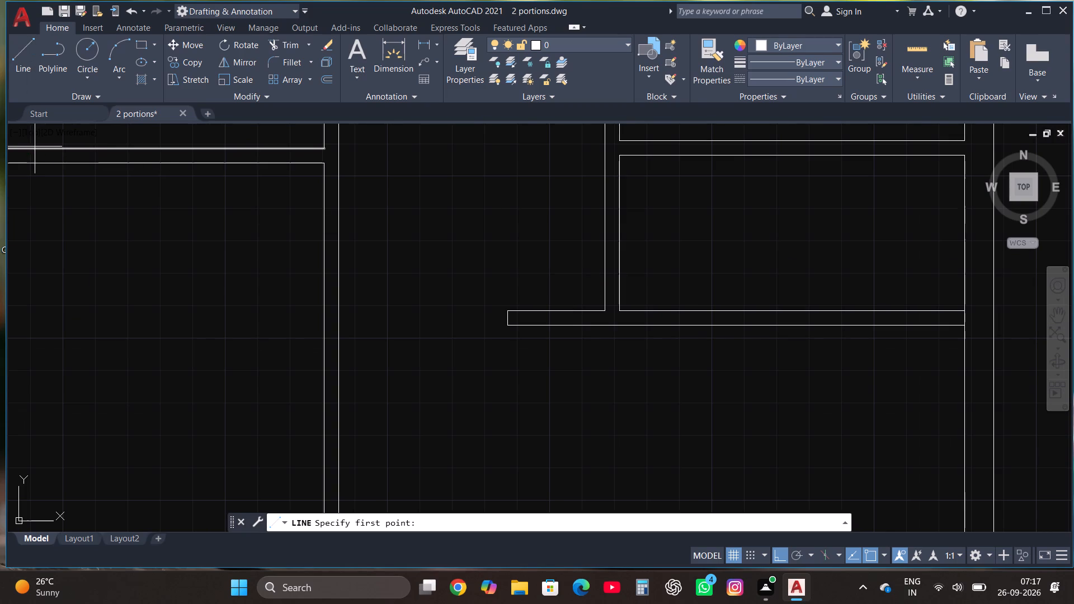
left_click(508, 310)
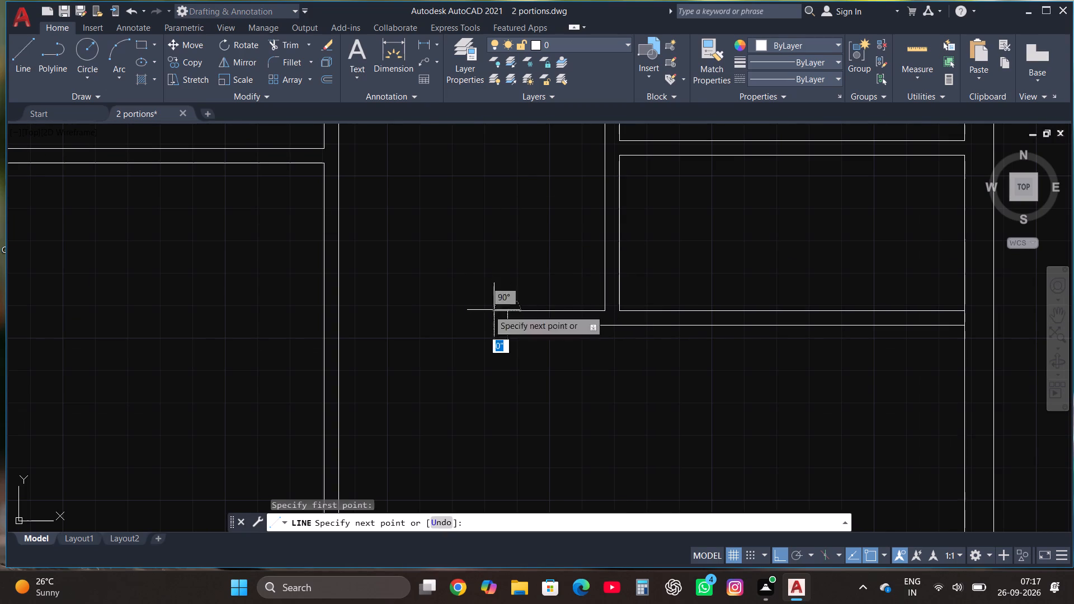
left_click(289, 305)
left_click(4, 59)
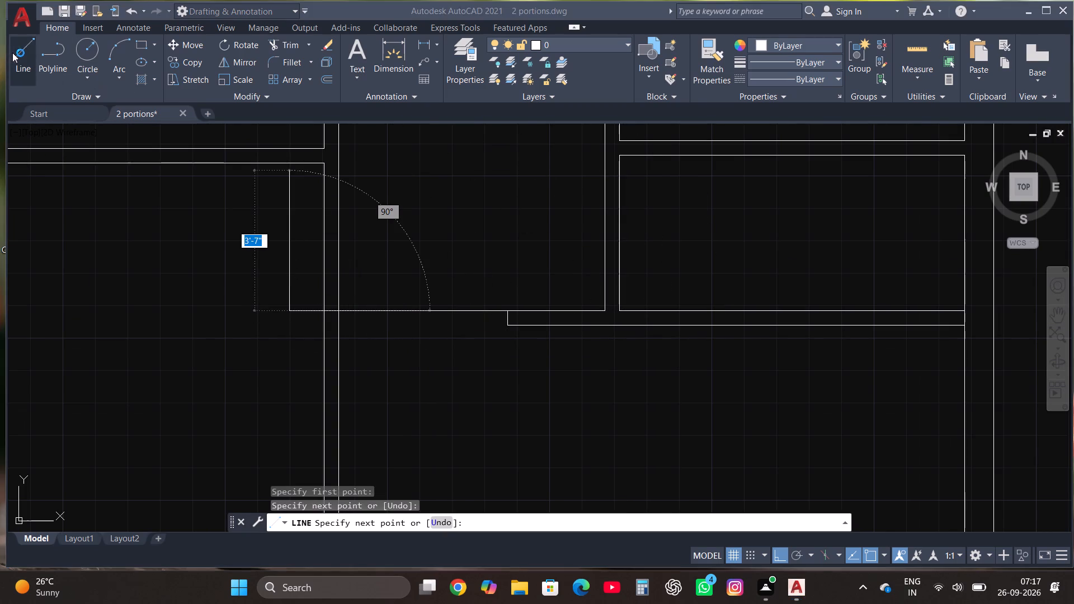
left_click(12, 51)
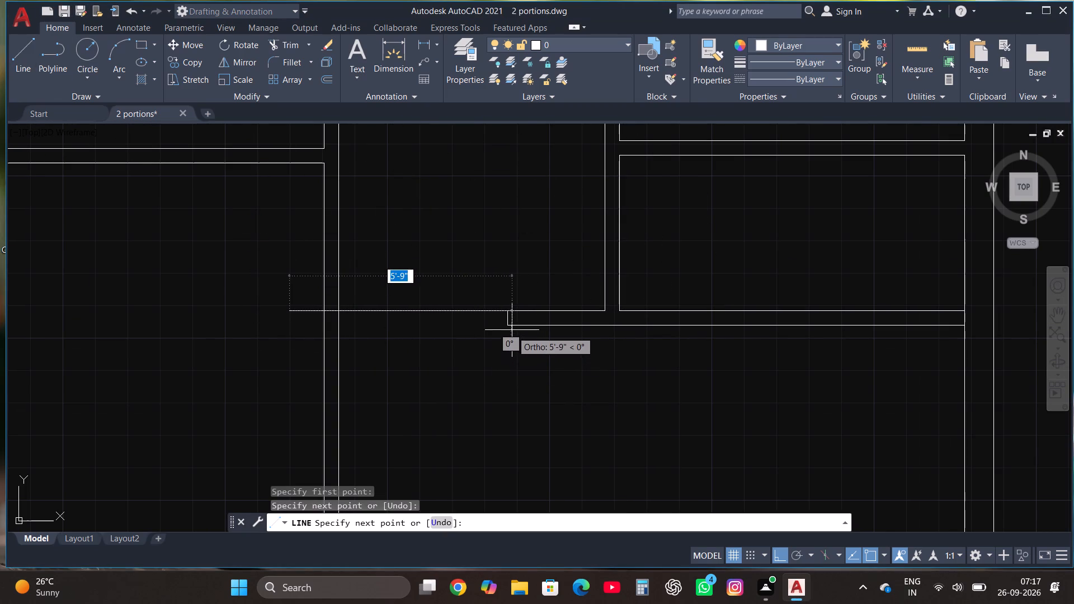
left_click(22, 47)
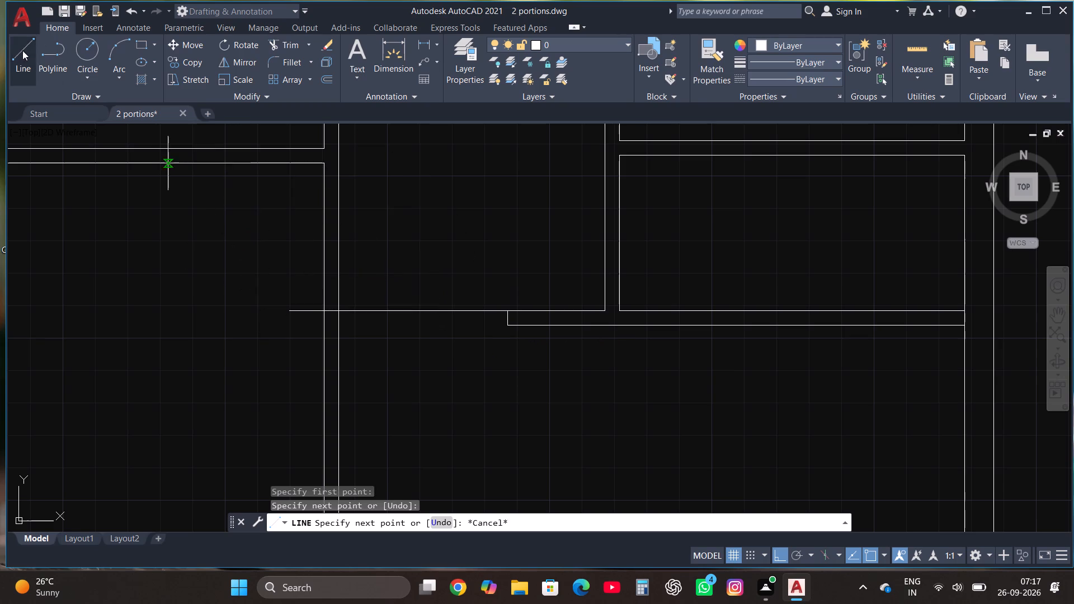
left_click(506, 327)
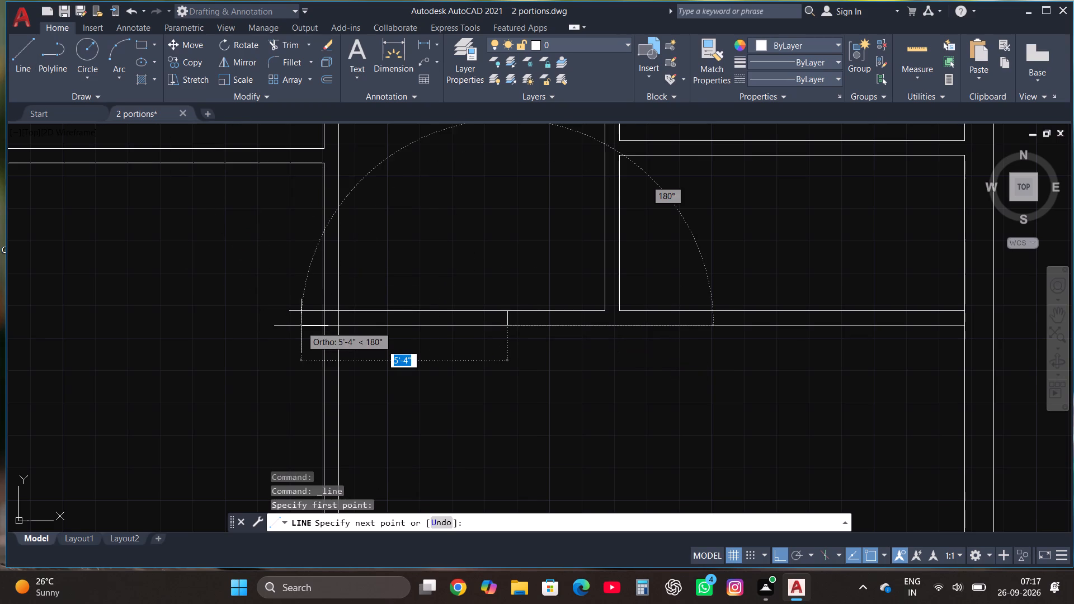
left_click(293, 324)
scroll(495, 258, "down", 2)
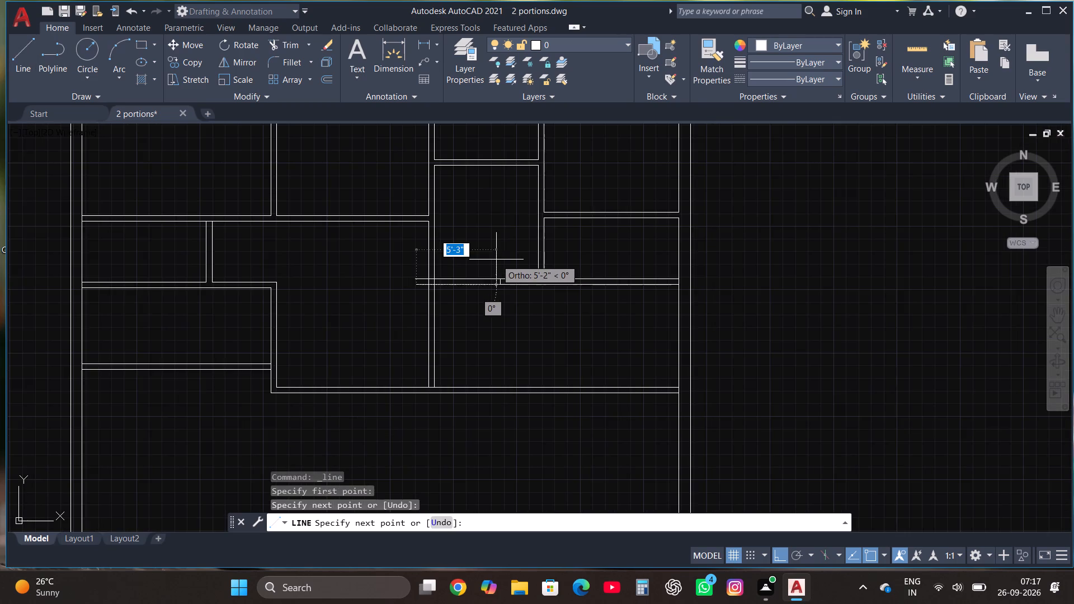
scroll(497, 264, "down", 1)
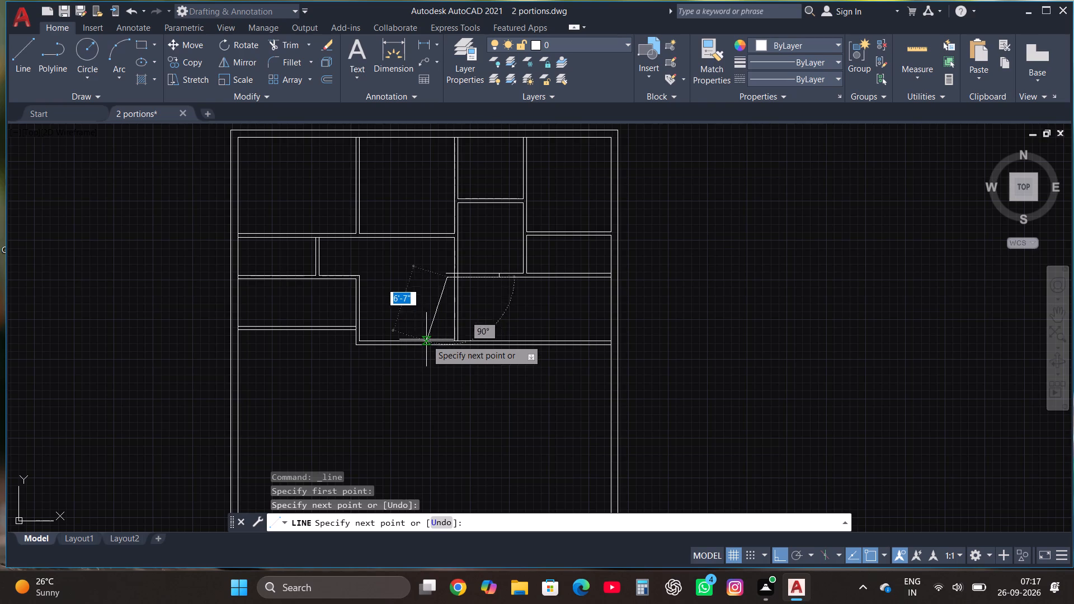
key("Escape")
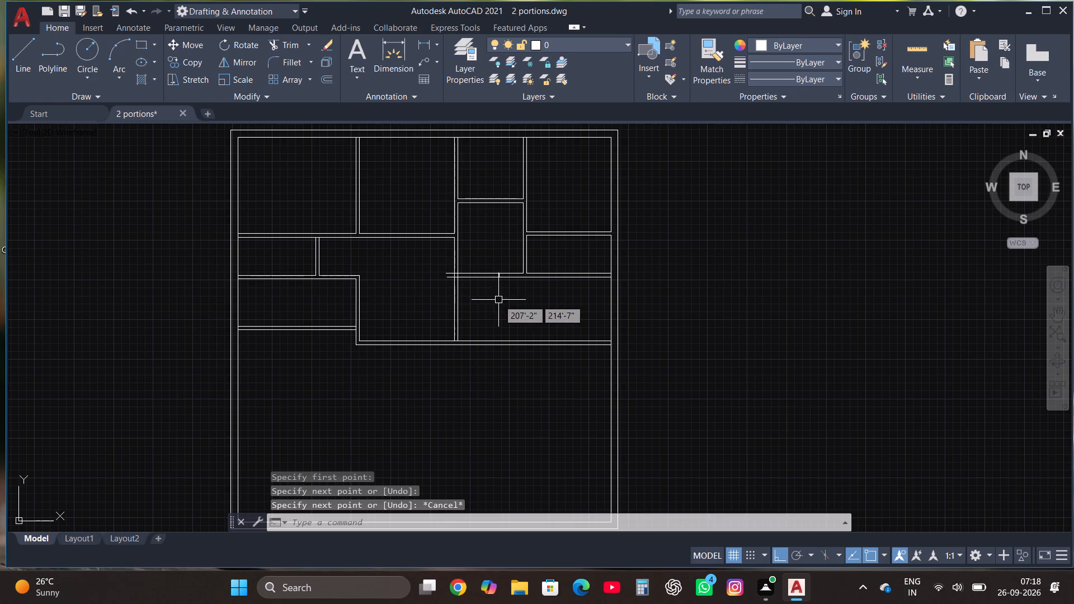
Trim the extended lines' overhang beyond the central vertical partition and their segments crossing that wall.
scroll(487, 285, "up", 3)
left_click(282, 44)
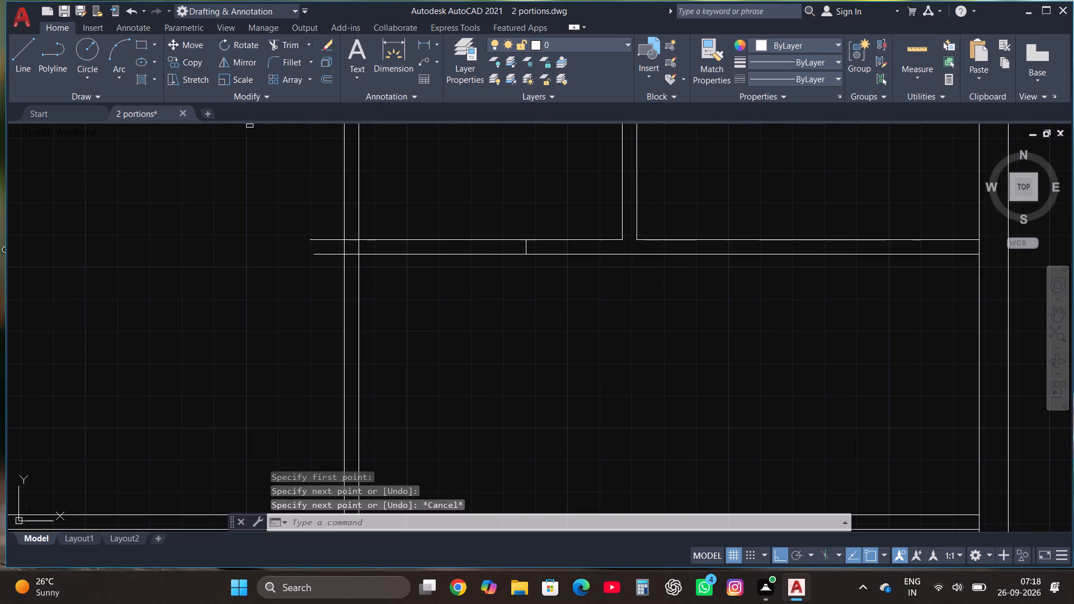
left_click_drag(315, 214, 321, 301)
left_click(355, 237)
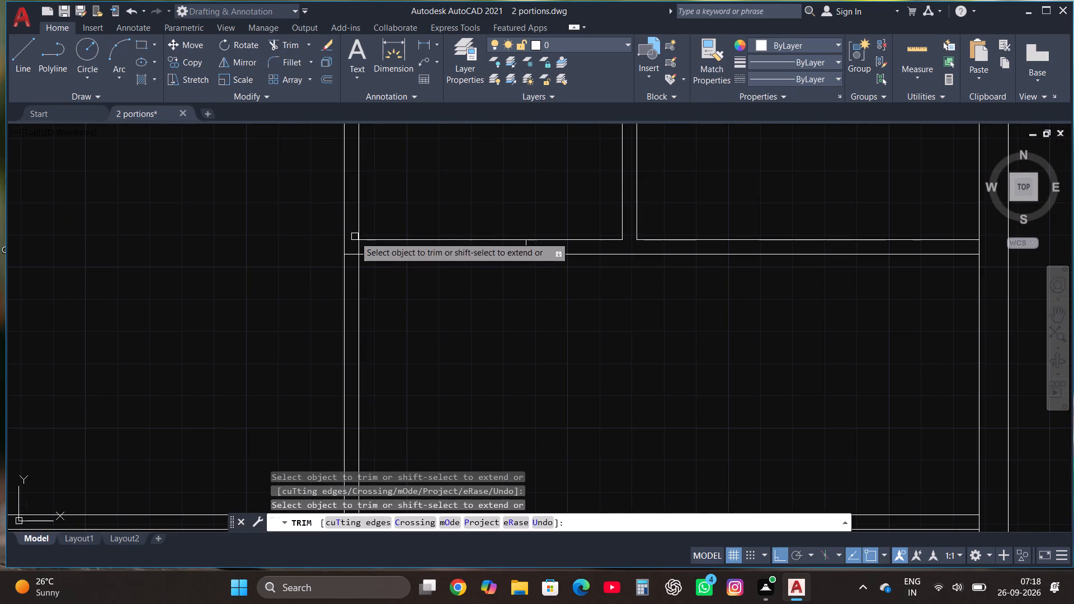
left_click(354, 256)
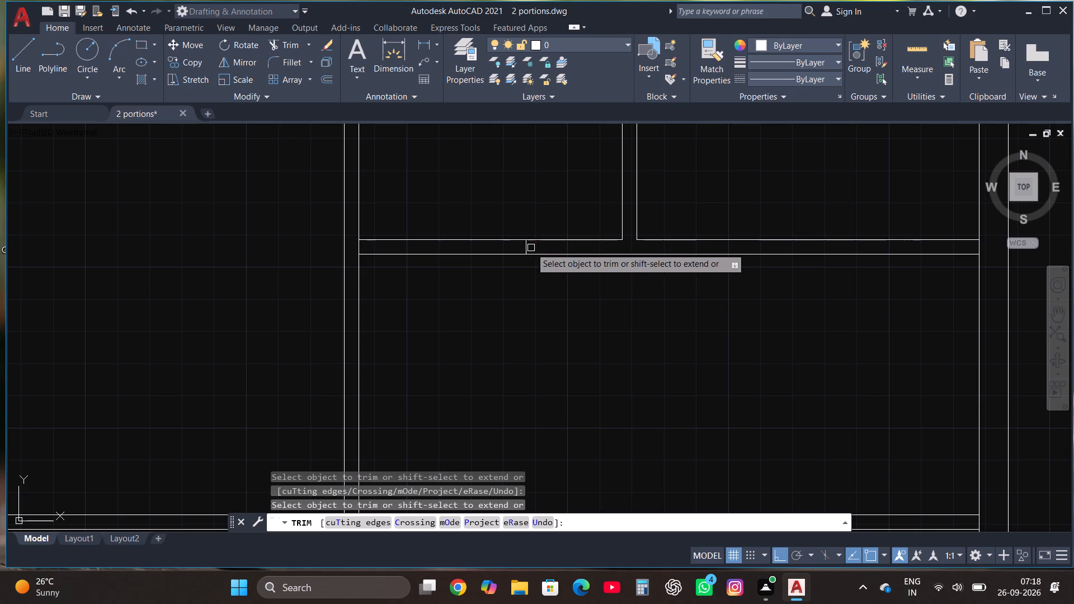
key("Escape")
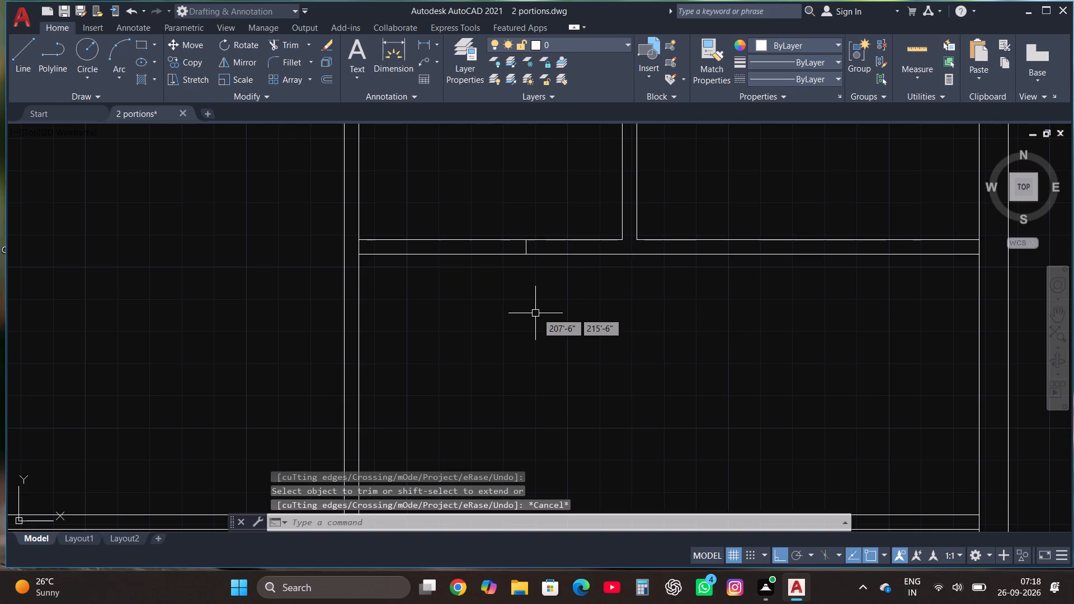
Draw a room outline below the bottom partition from the right outer wall's inner face: 4' down, 11'10" across and 4' back up.
scroll(546, 320, "down", 3)
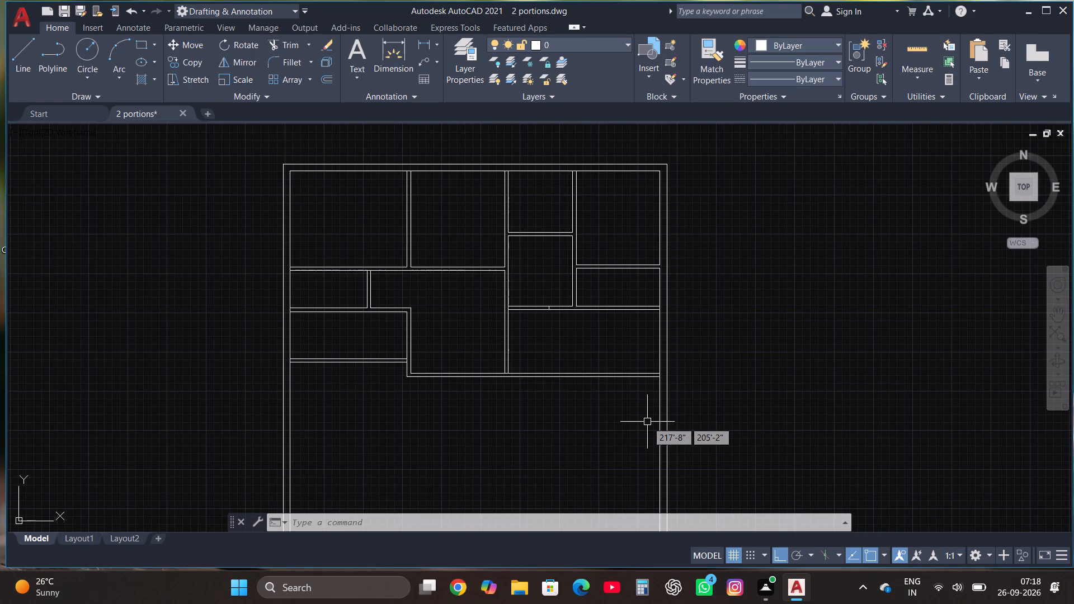
scroll(647, 422, "up", 3)
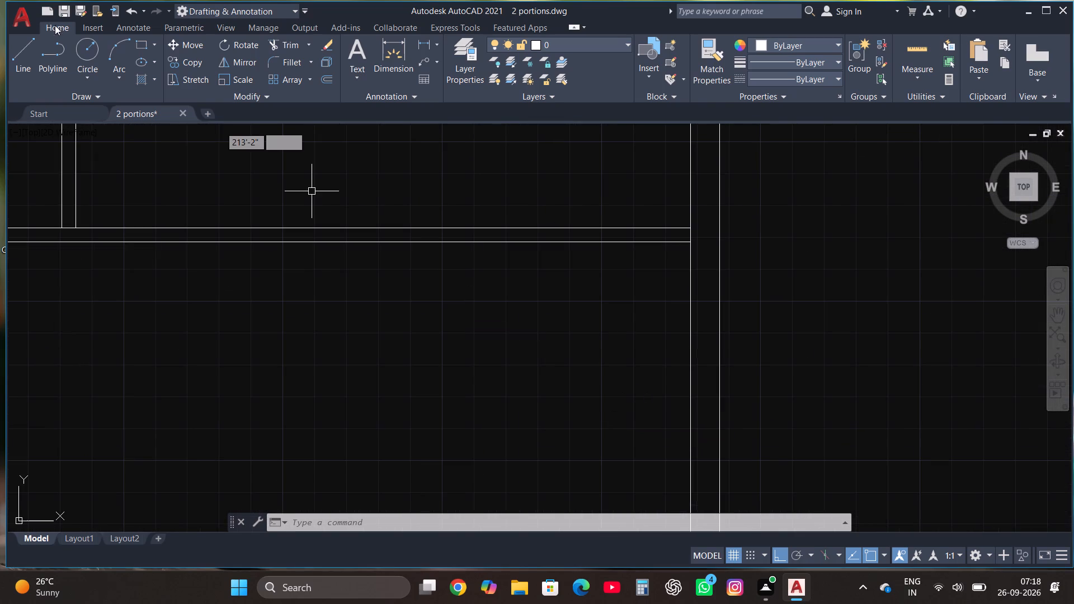
left_click(29, 52)
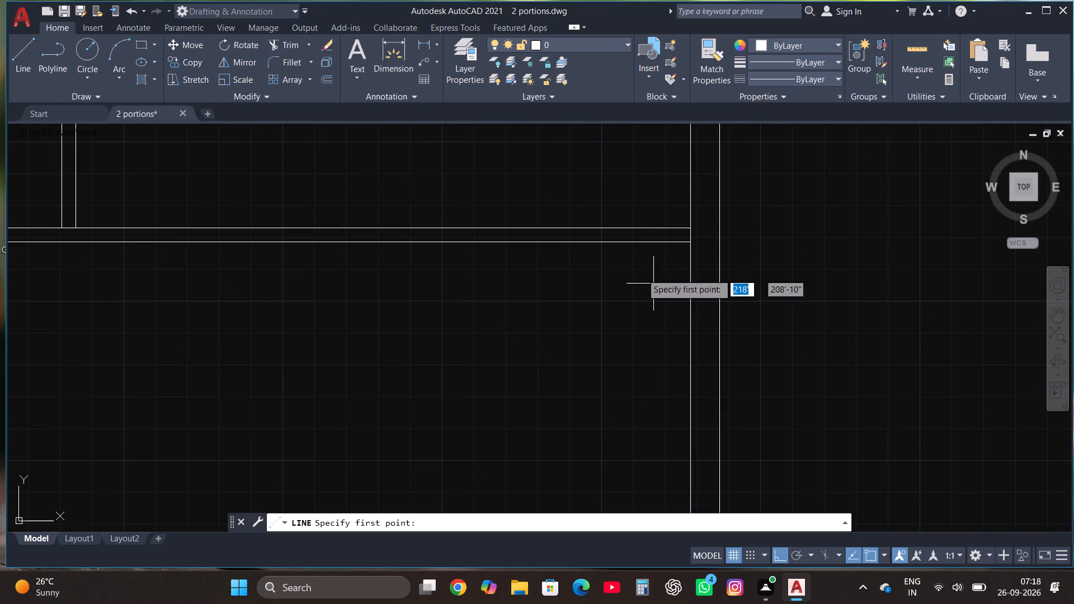
left_click(688, 241)
type("4'")
key("Return")
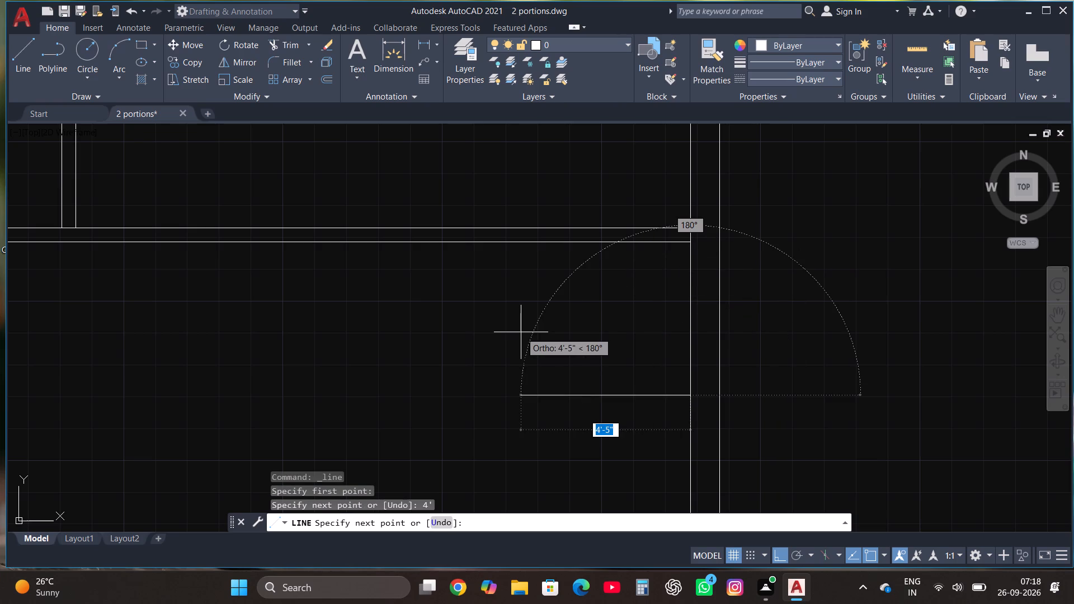
type("11")
type("'10\"")
key("Return")
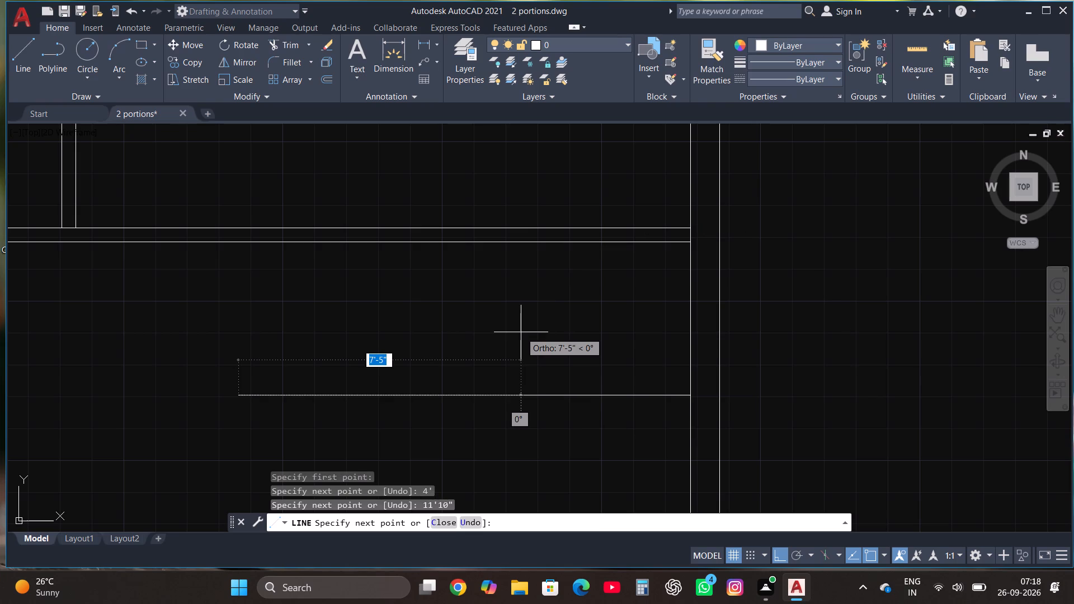
type("4'")
key("Return")
key("Escape")
scroll(550, 337, "down", 2)
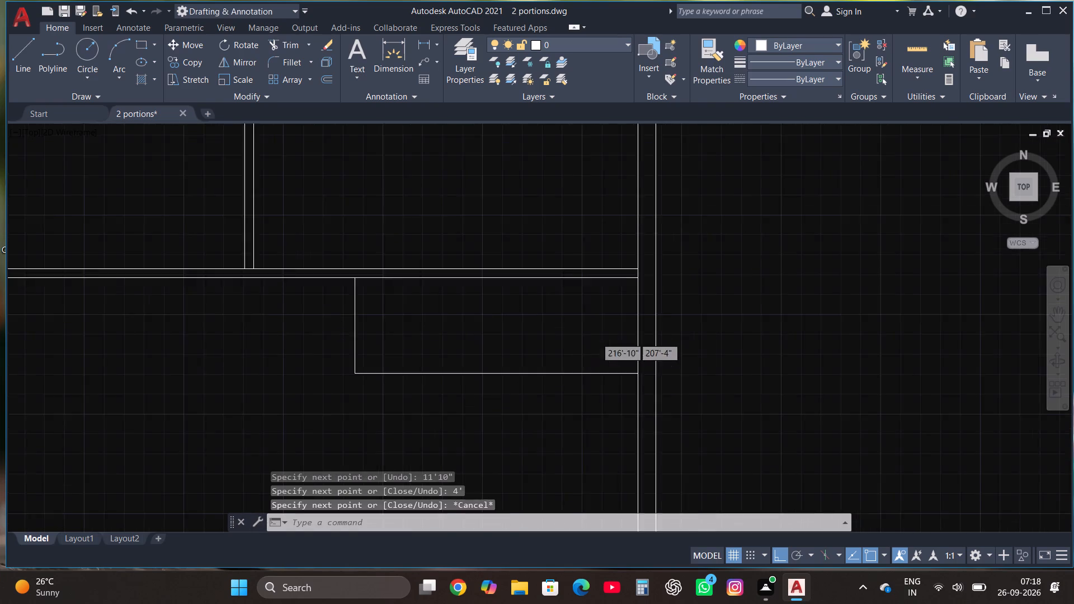
Save the drawing.
key("ctrl+s")
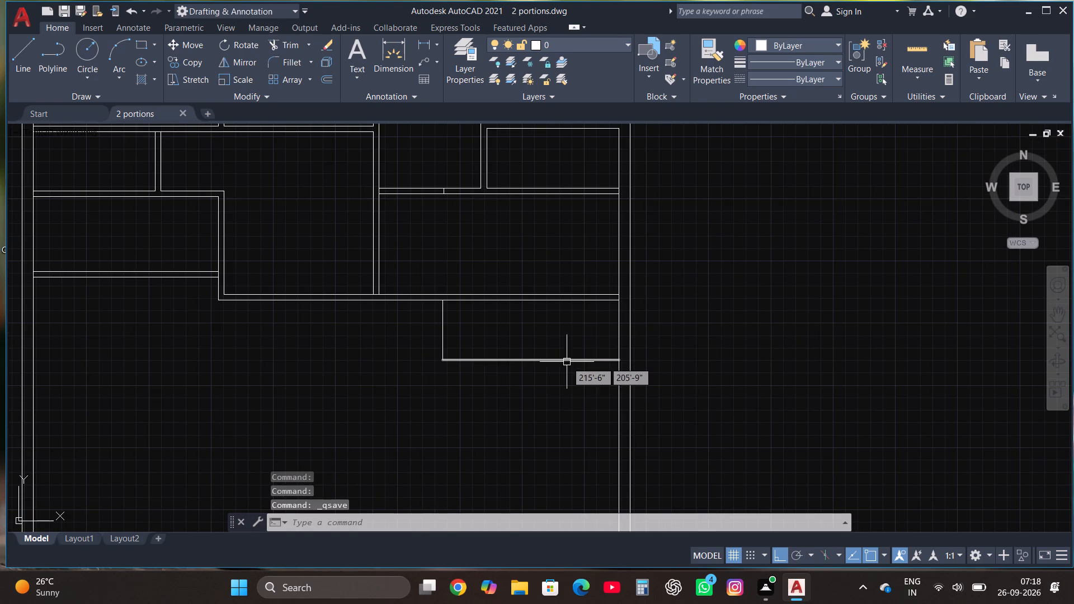
Offset the new room's outline by 4.5" for its partition thickness.
scroll(463, 358, "up", 2)
left_click(426, 377)
left_click(403, 348)
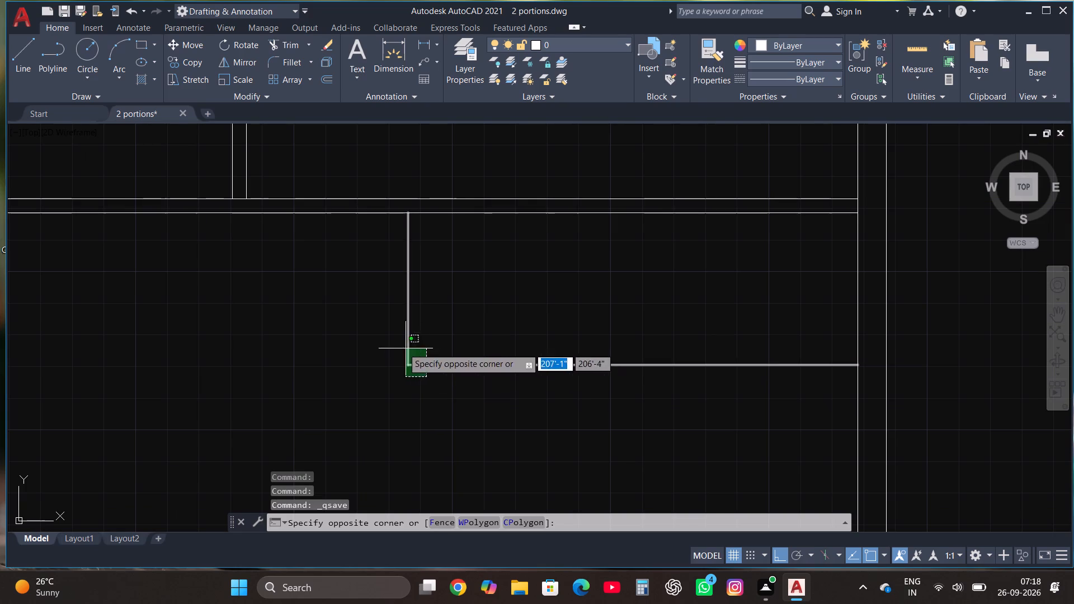
left_click(327, 82)
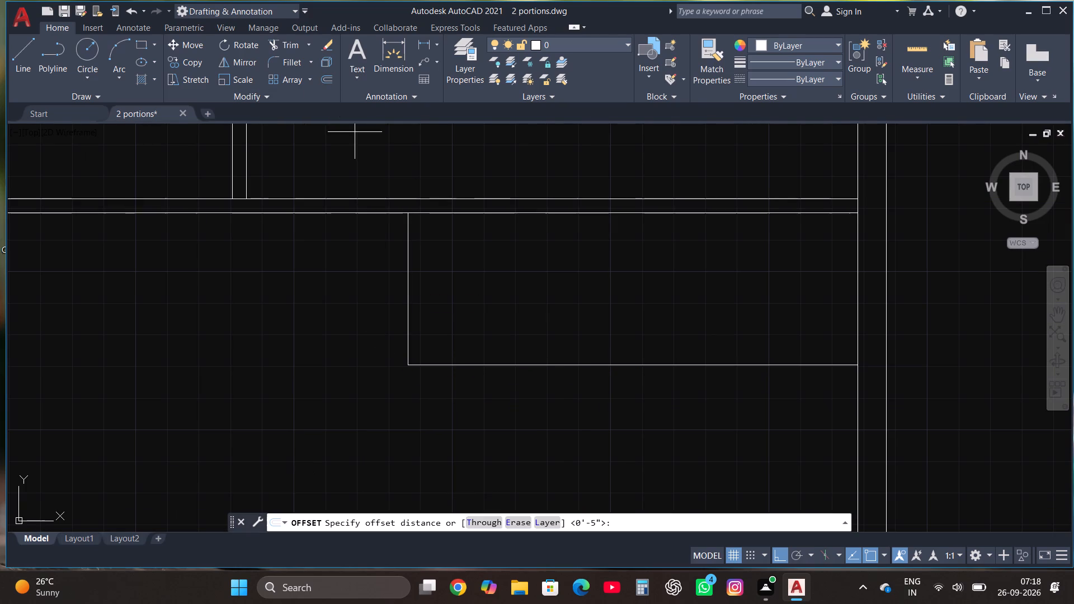
left_click(540, 366)
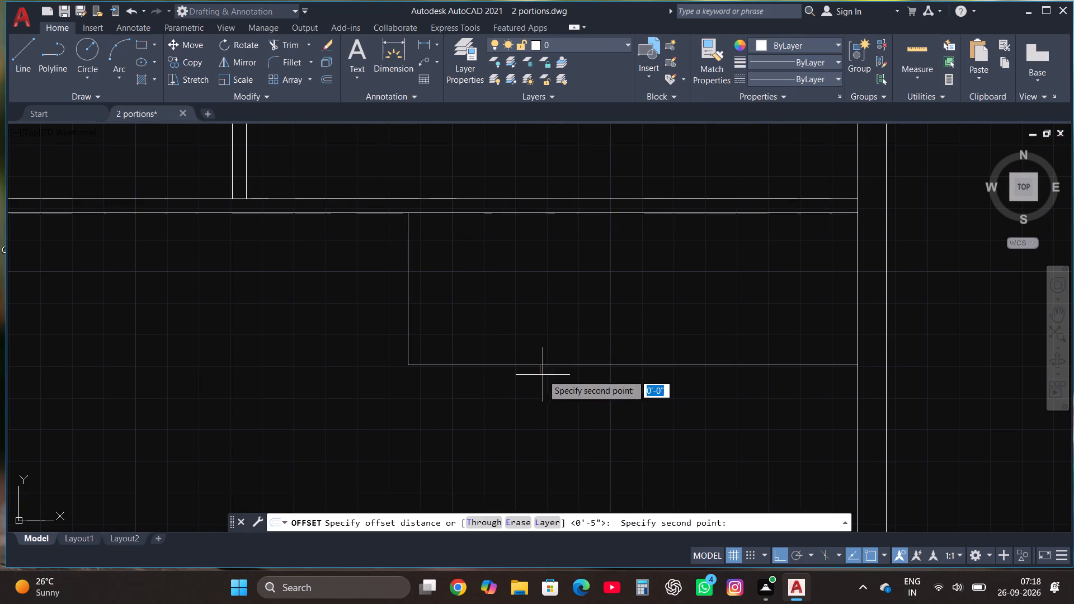
type("4.5\"")
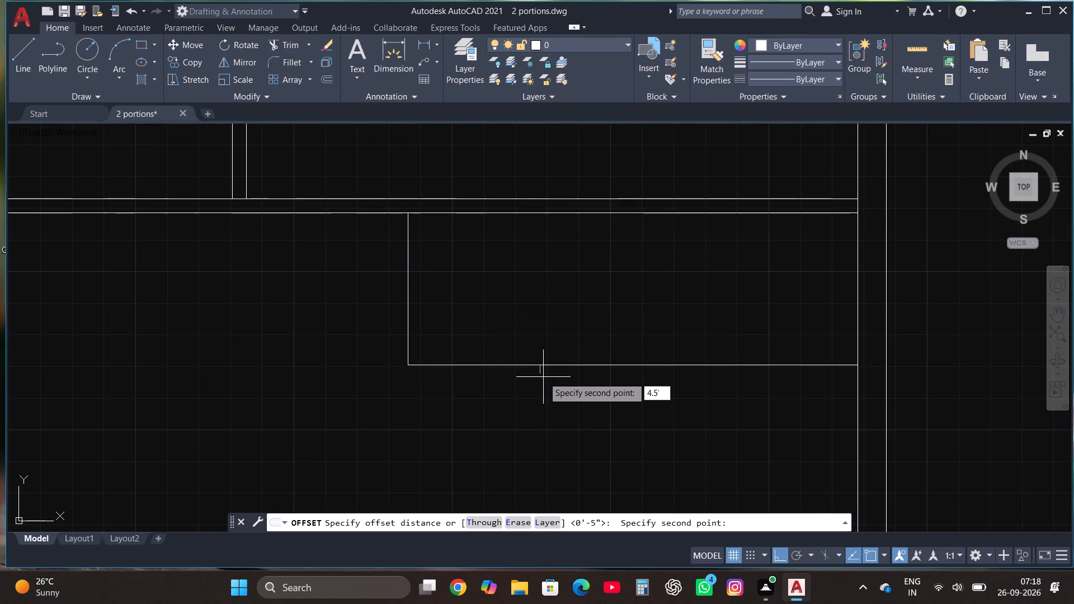
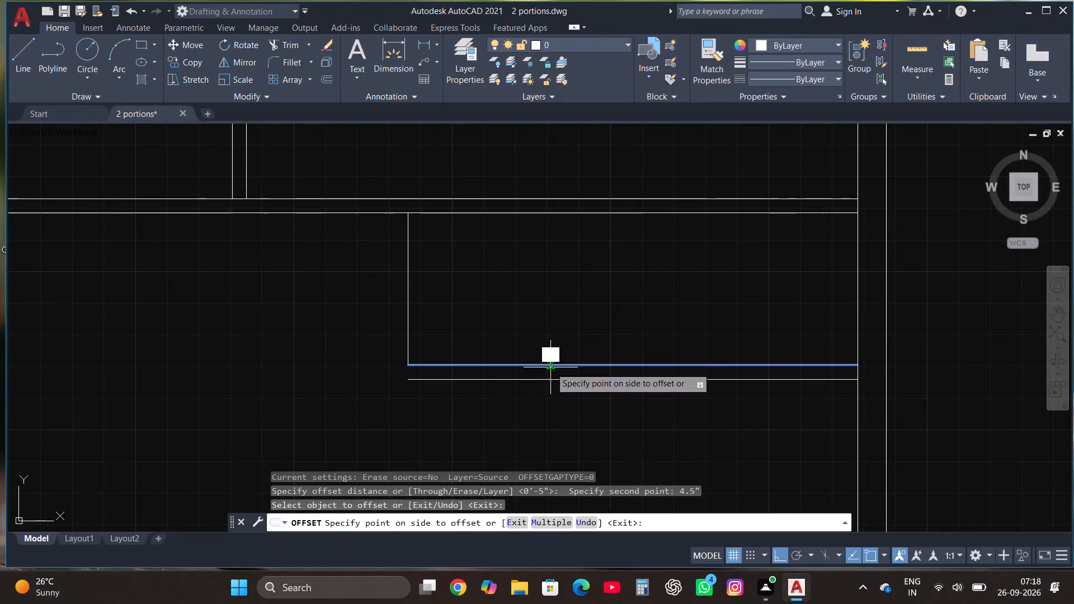
Offset the new room's bottom line downward and its side line outward by the 4.5" partition thickness.
left_click(550, 388)
left_click(409, 301)
left_click(304, 300)
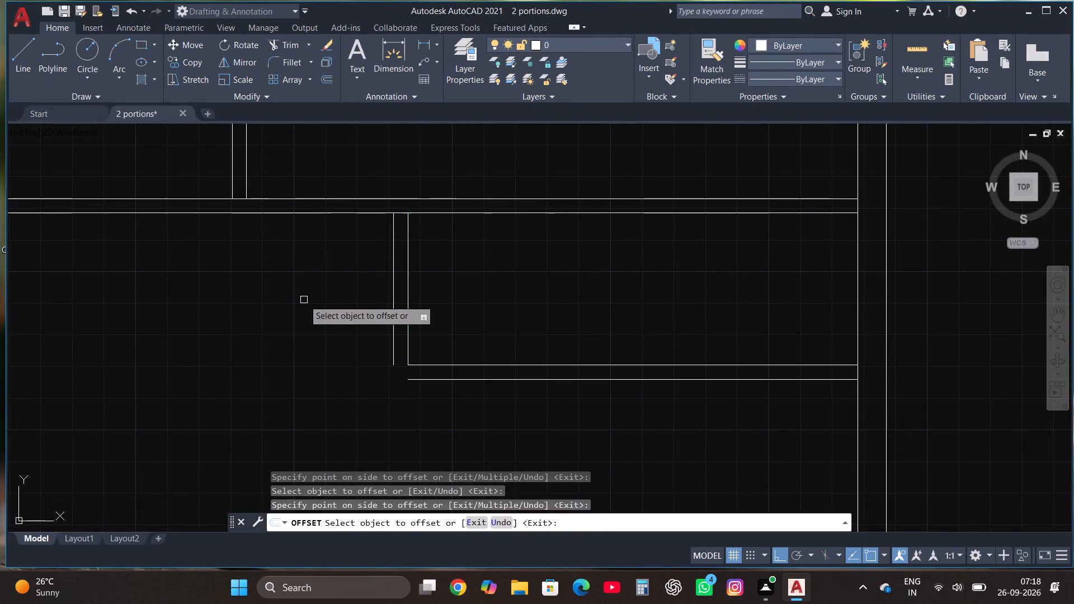
Fillet the two offset lines into a closed outer corner on the new room's partition.
left_click(284, 65)
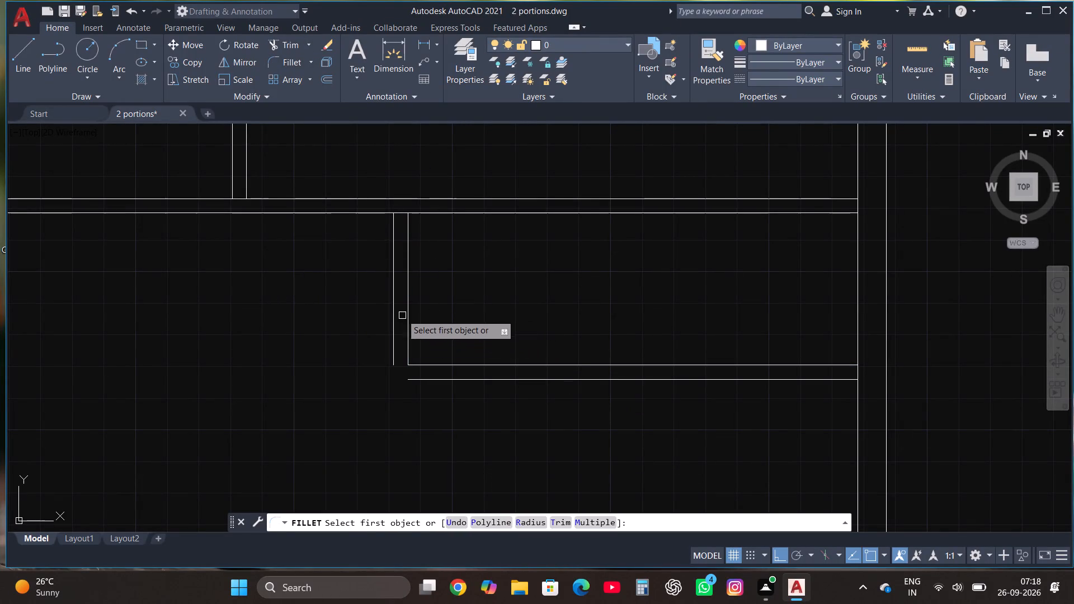
left_click(388, 296)
left_click(395, 306)
left_click(415, 378)
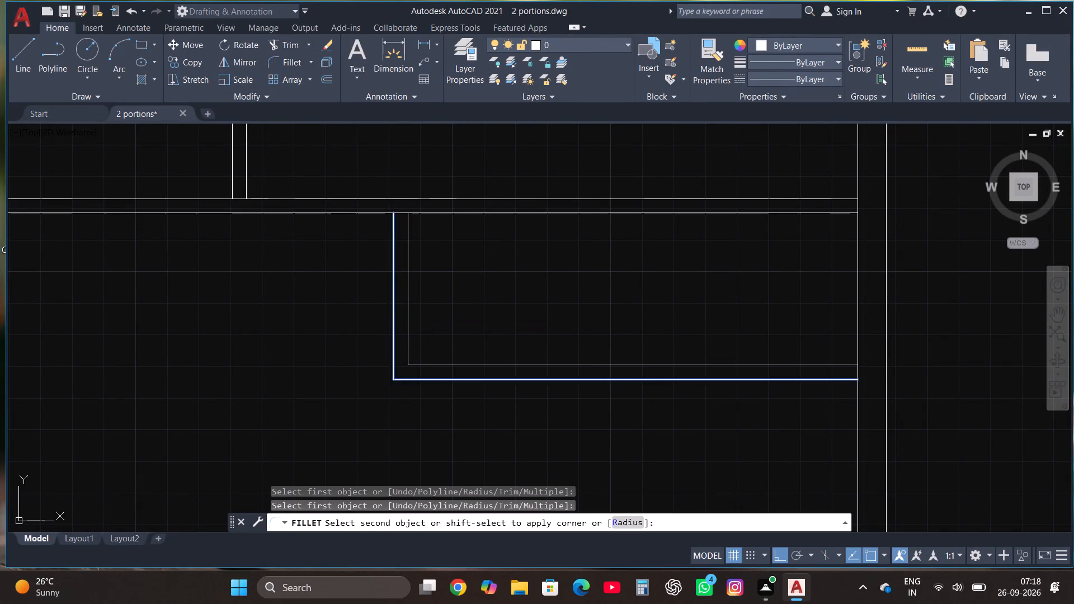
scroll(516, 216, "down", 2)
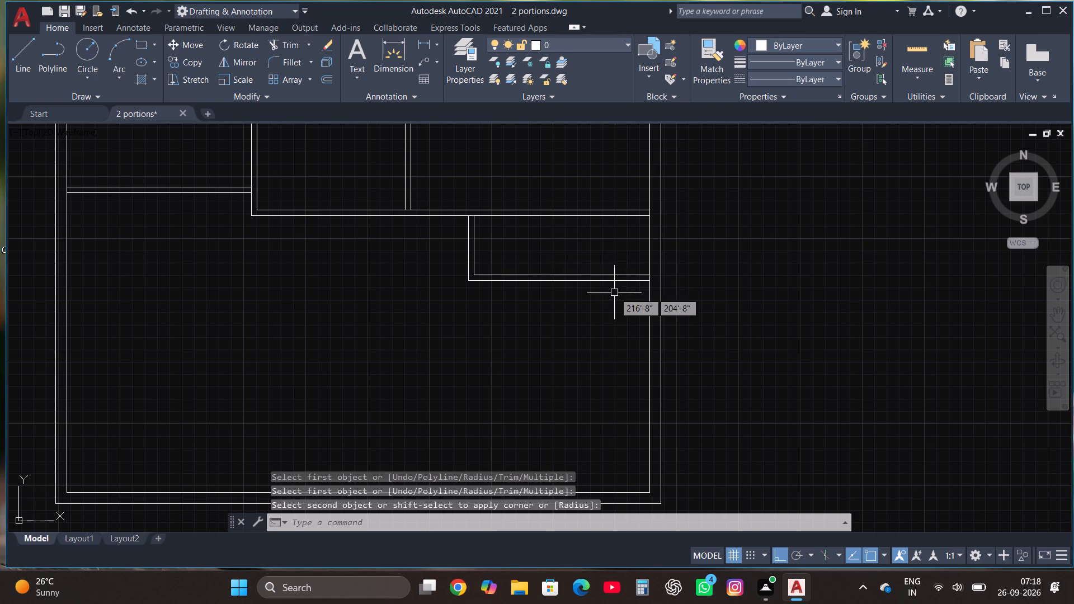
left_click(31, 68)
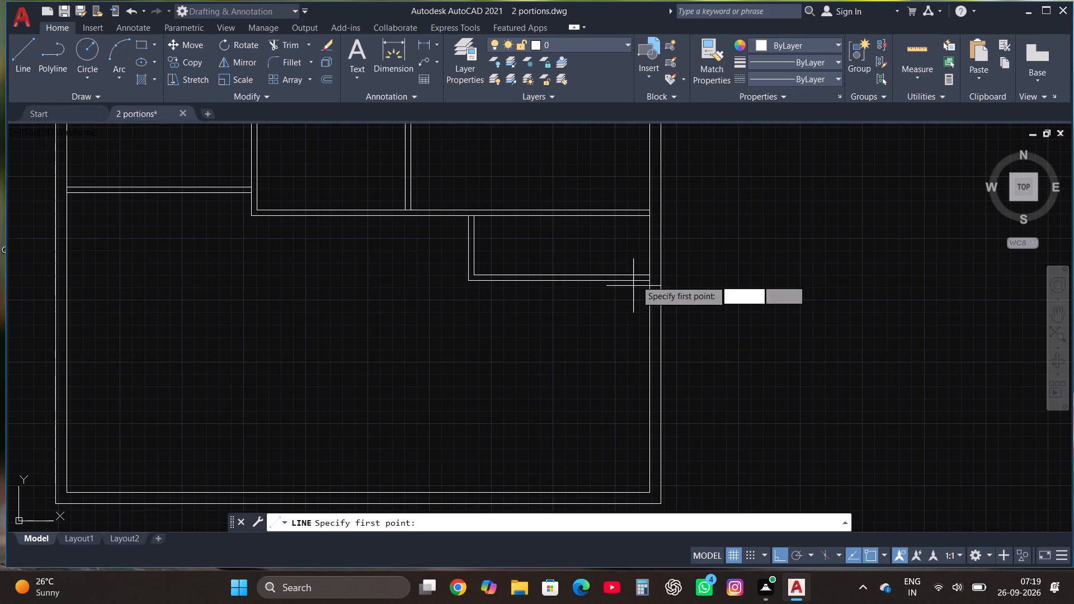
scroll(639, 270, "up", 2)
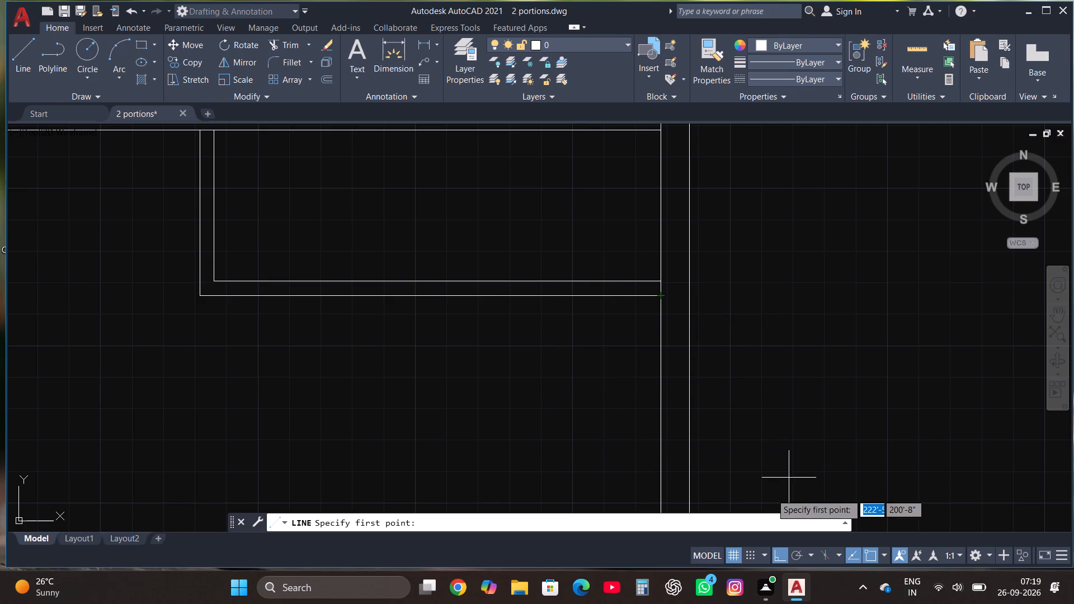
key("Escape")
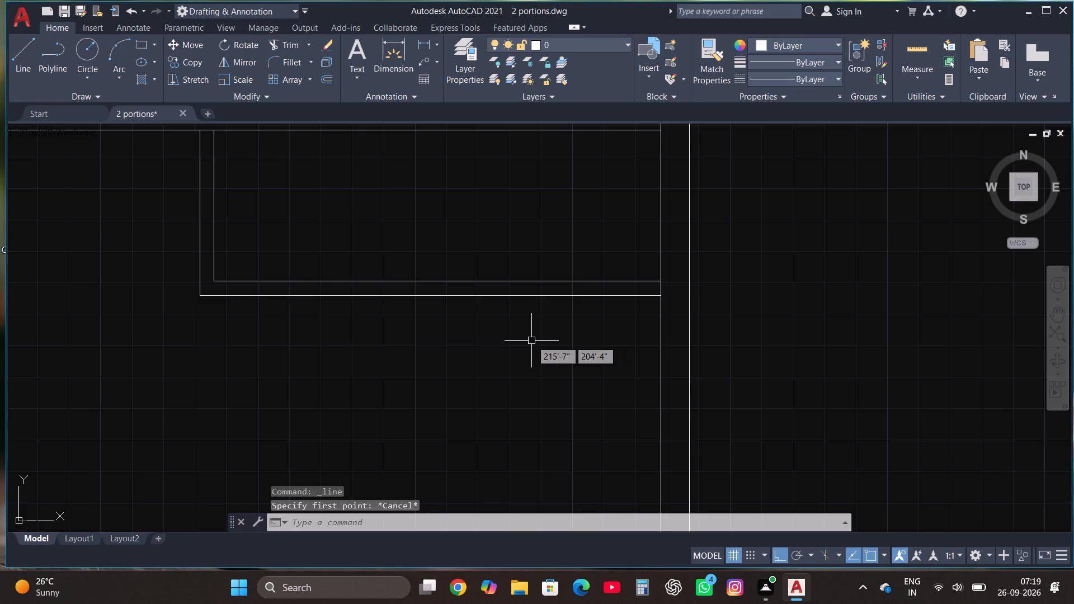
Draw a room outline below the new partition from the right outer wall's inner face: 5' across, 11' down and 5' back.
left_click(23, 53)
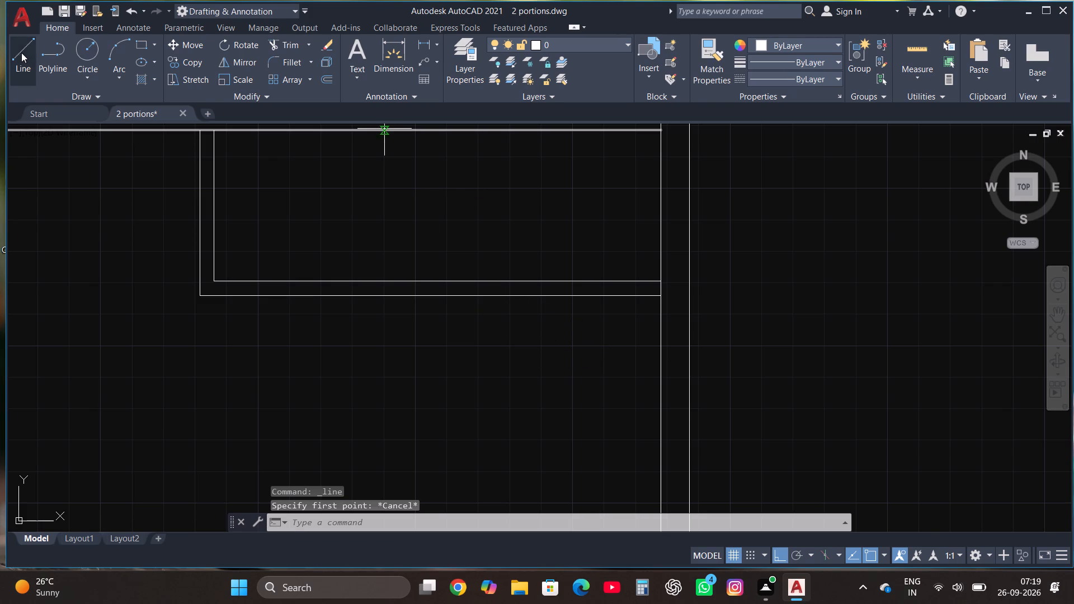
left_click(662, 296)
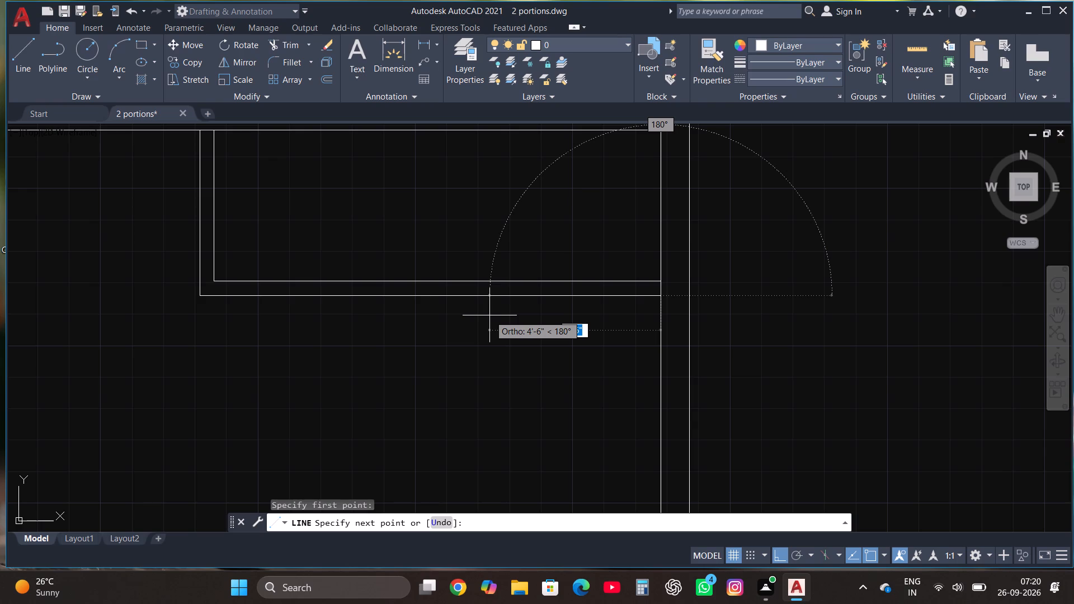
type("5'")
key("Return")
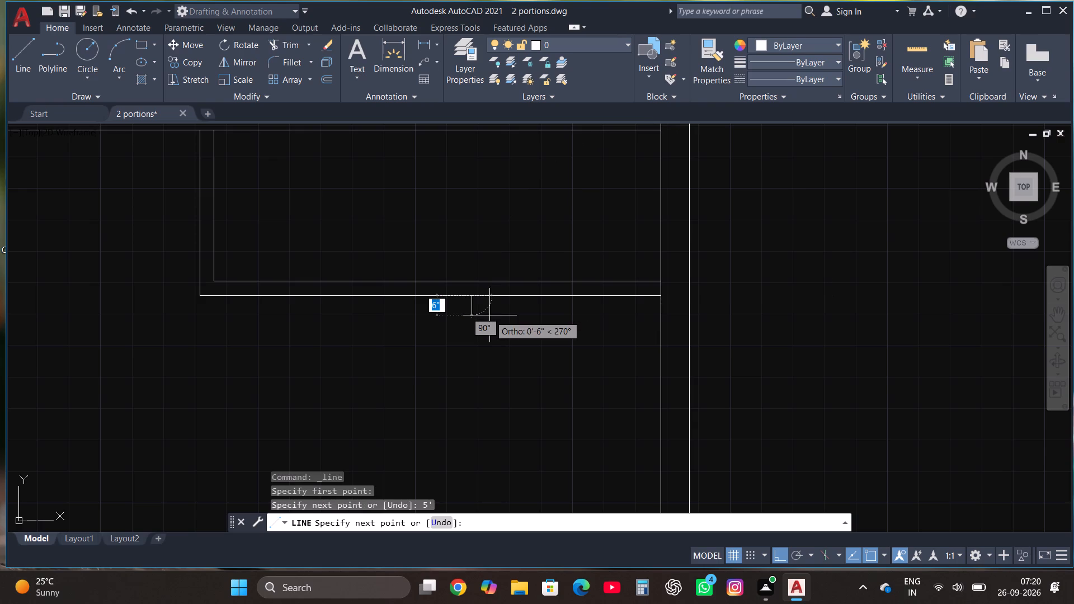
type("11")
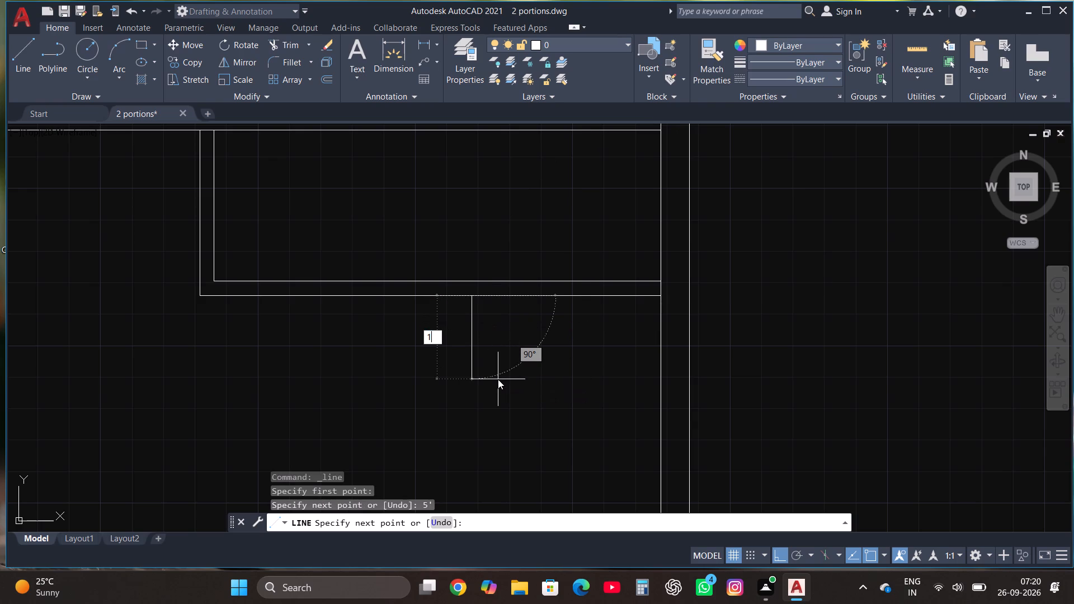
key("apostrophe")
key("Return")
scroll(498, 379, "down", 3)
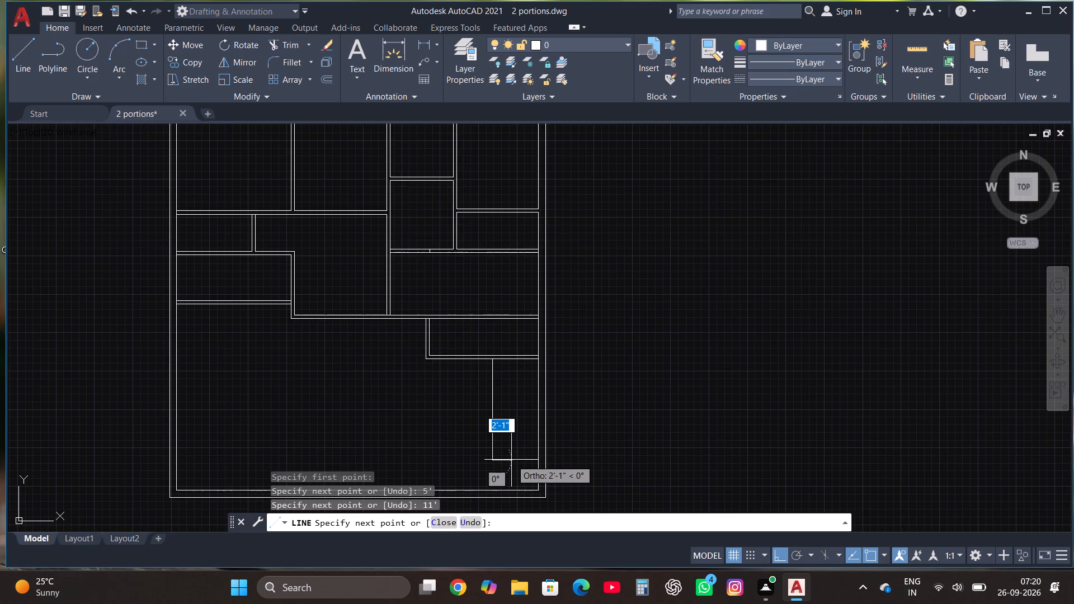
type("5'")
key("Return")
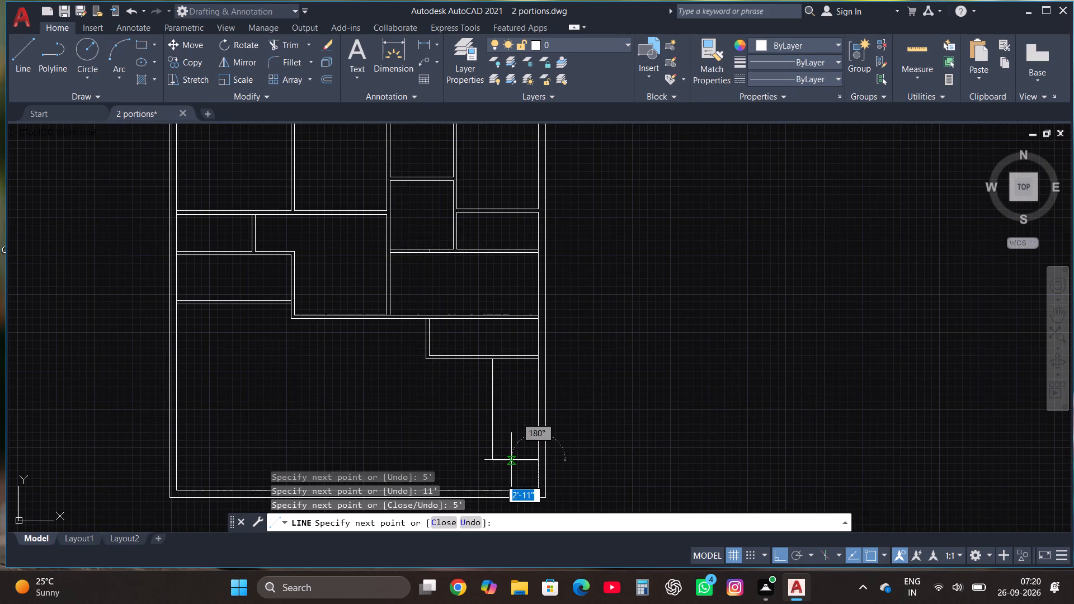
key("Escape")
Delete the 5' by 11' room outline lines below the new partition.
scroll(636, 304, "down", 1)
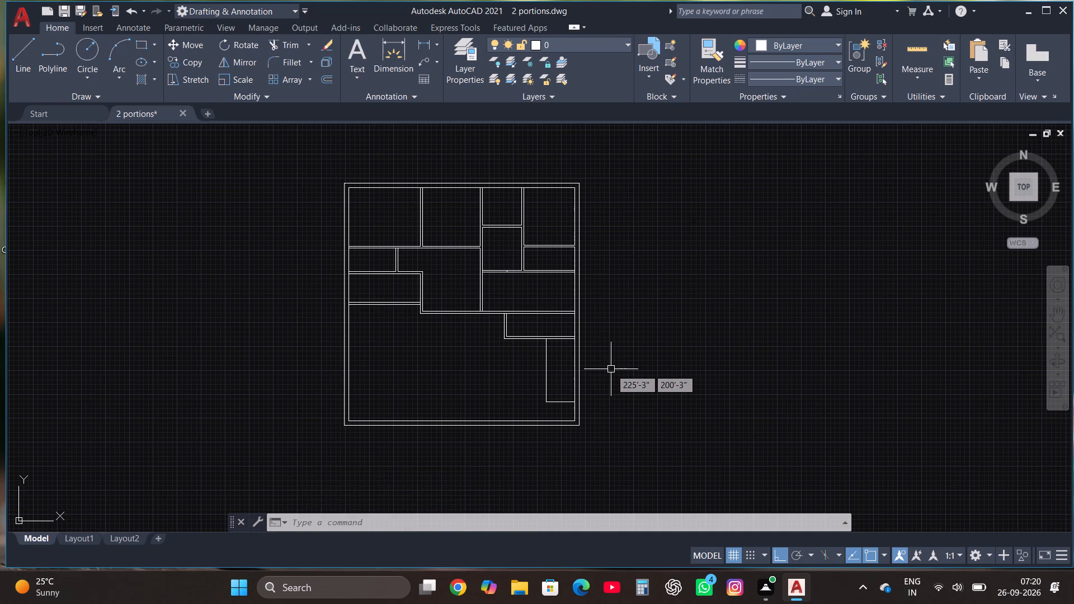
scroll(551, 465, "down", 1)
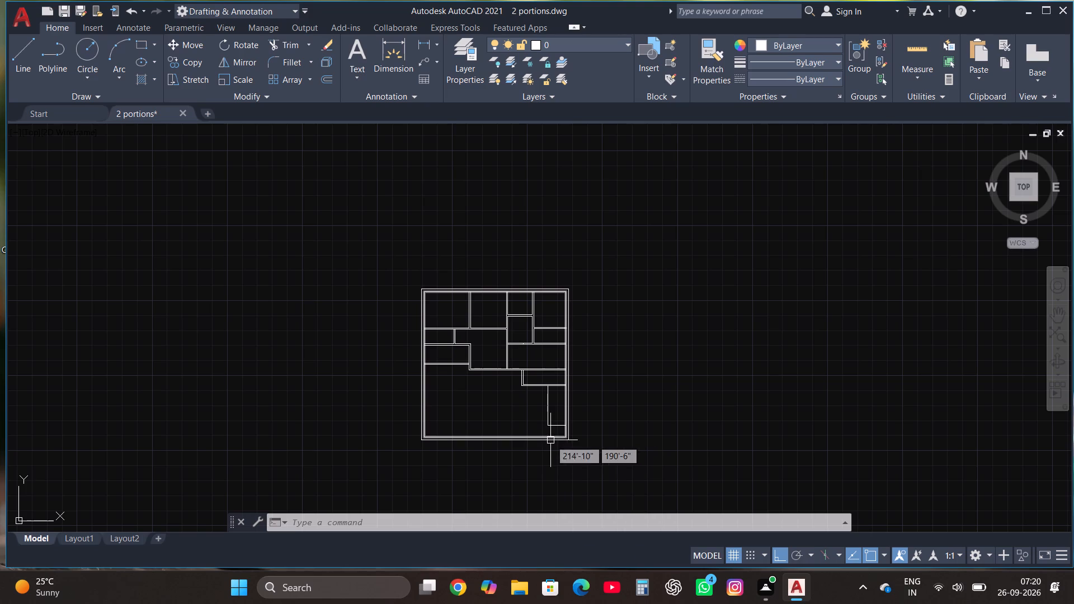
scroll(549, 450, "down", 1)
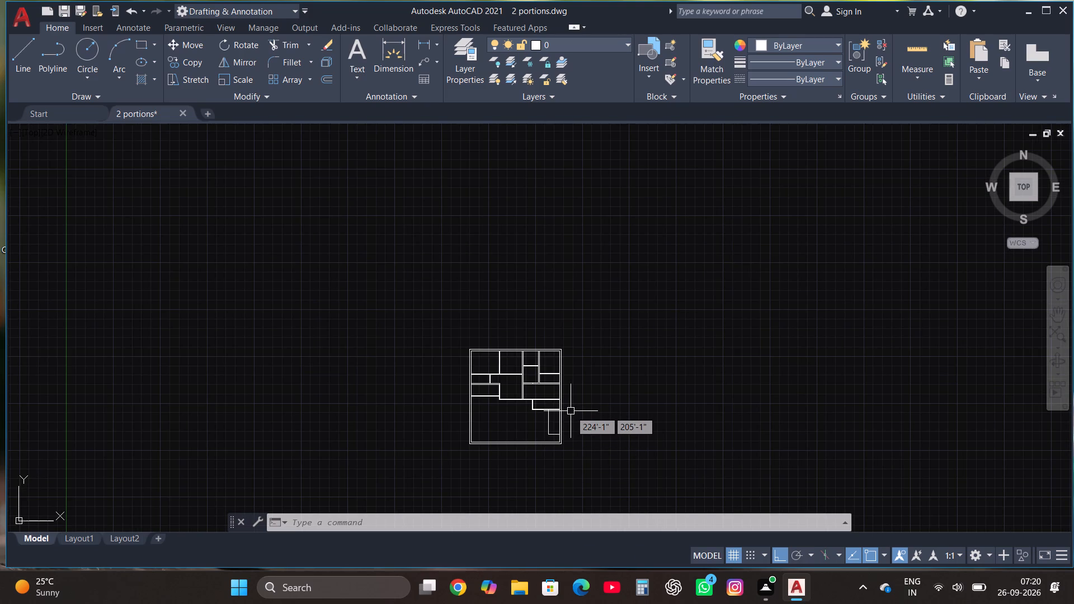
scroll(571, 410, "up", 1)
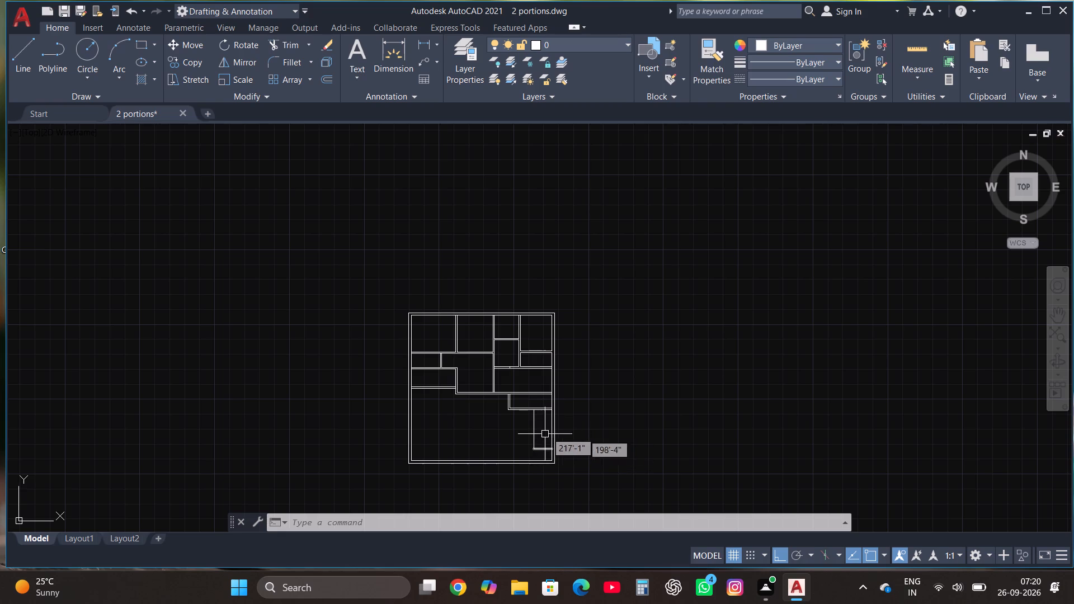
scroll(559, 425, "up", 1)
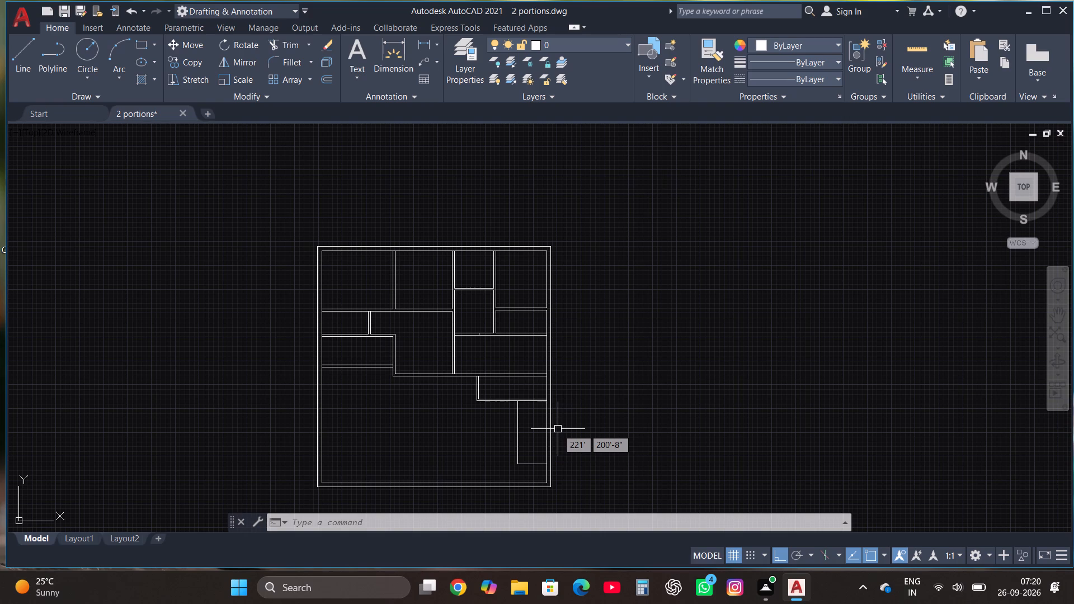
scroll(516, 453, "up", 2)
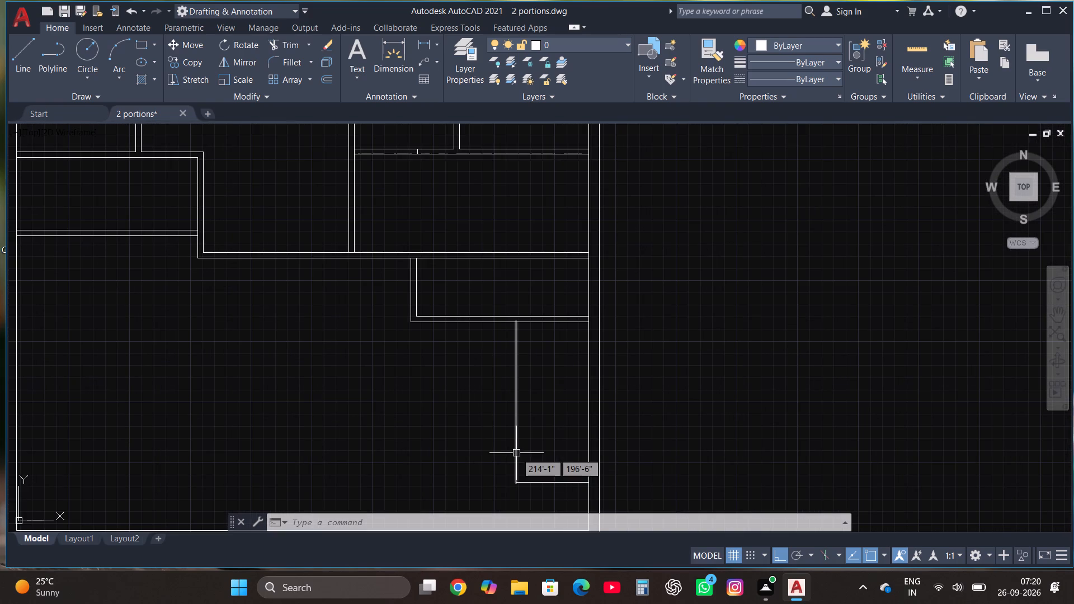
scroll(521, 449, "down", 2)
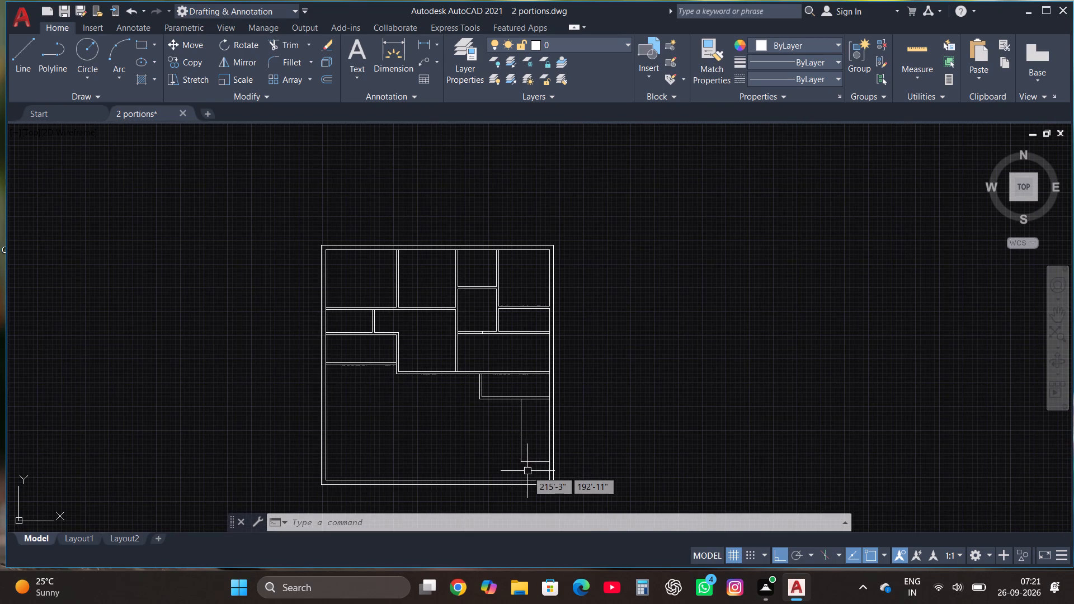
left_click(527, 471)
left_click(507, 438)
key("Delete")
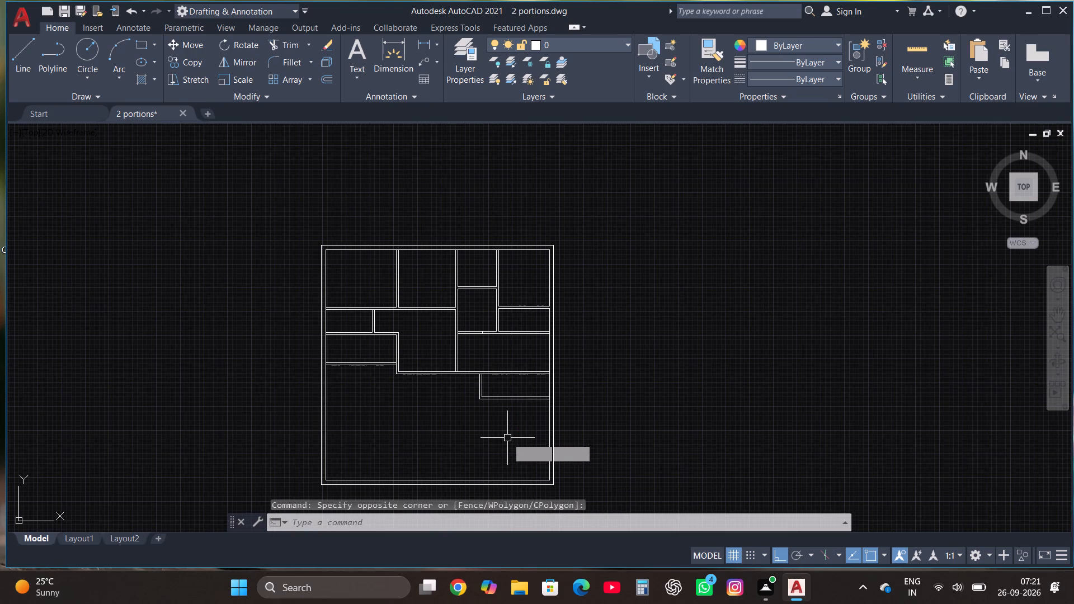
Draw a room outline from the outer walls' bottom-right inner corner: 3'6" up, 6'7" across and 3'6" back down.
scroll(526, 445, "down", 1)
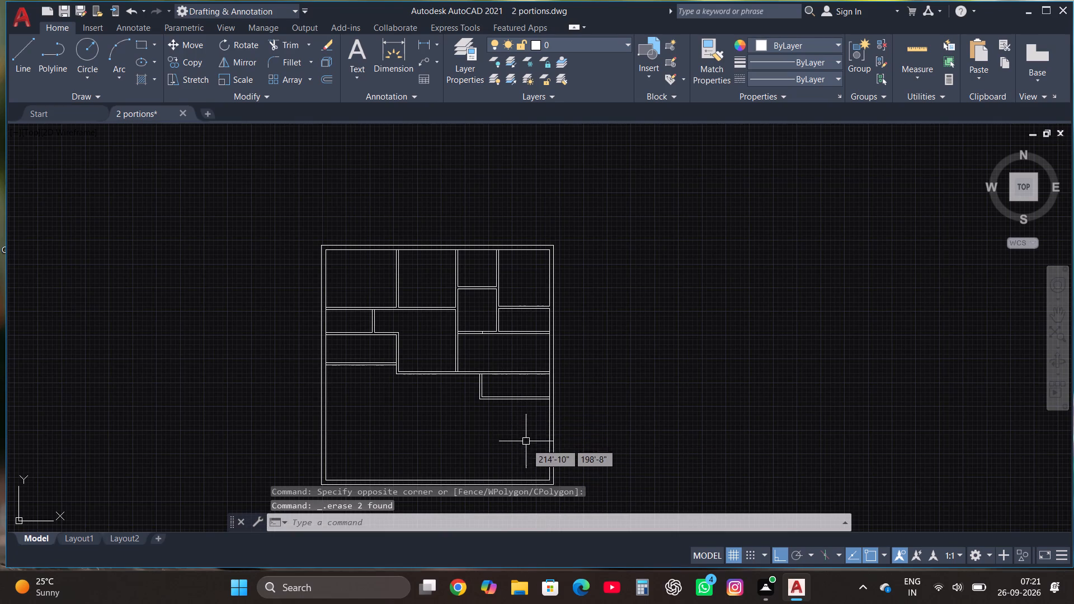
scroll(527, 476, "up", 2)
left_click(13, 48)
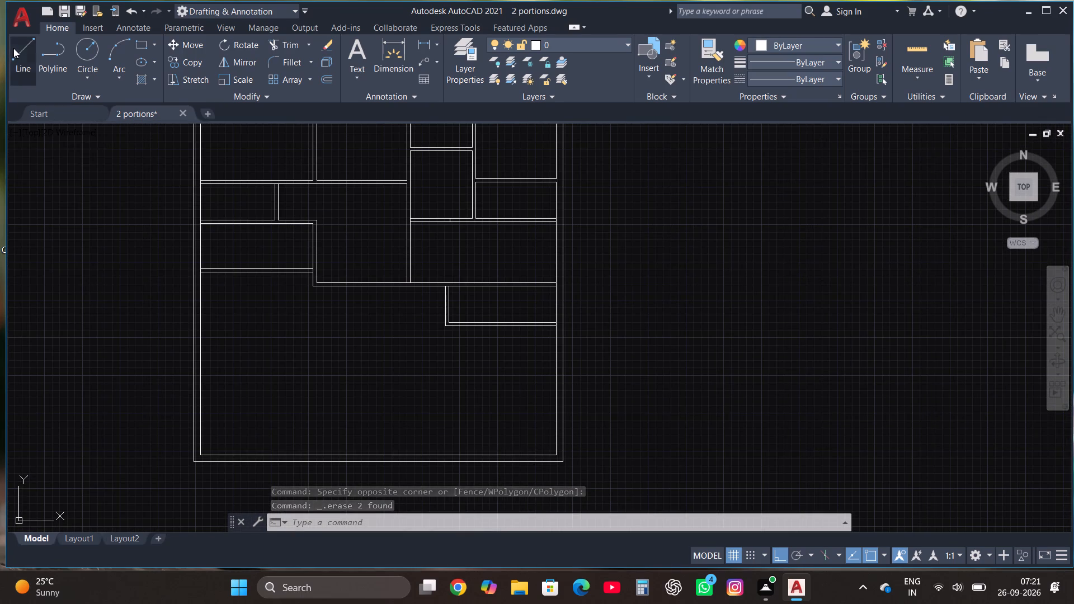
left_click(557, 454)
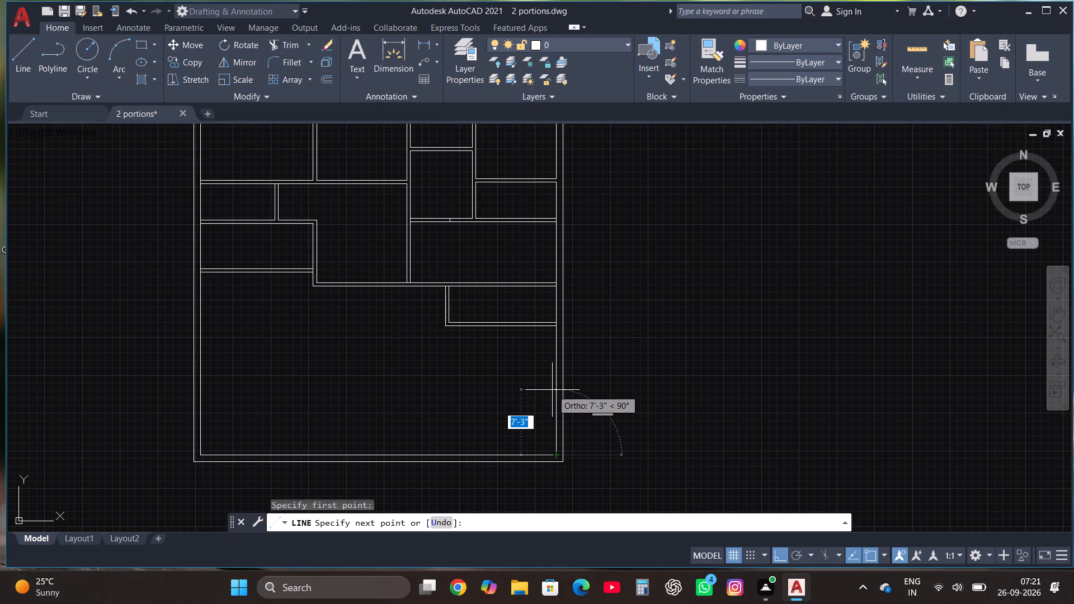
type("3'7")
key("BackSpace")
type("6\"")
key("Return")
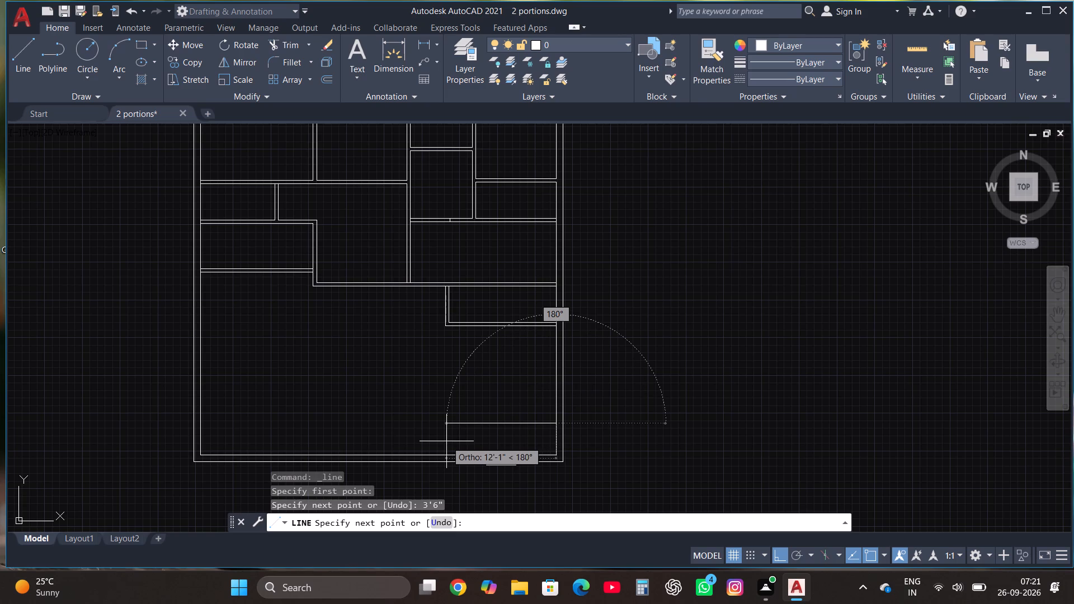
type("6'7\"")
key("Return")
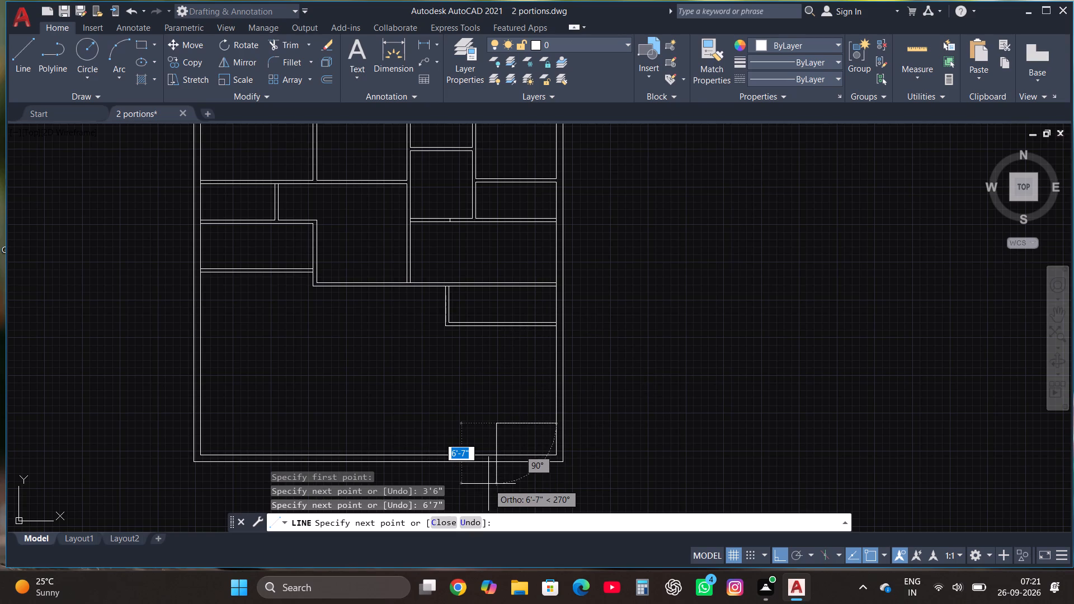
type("3'6\"")
key("Return")
key("Escape")
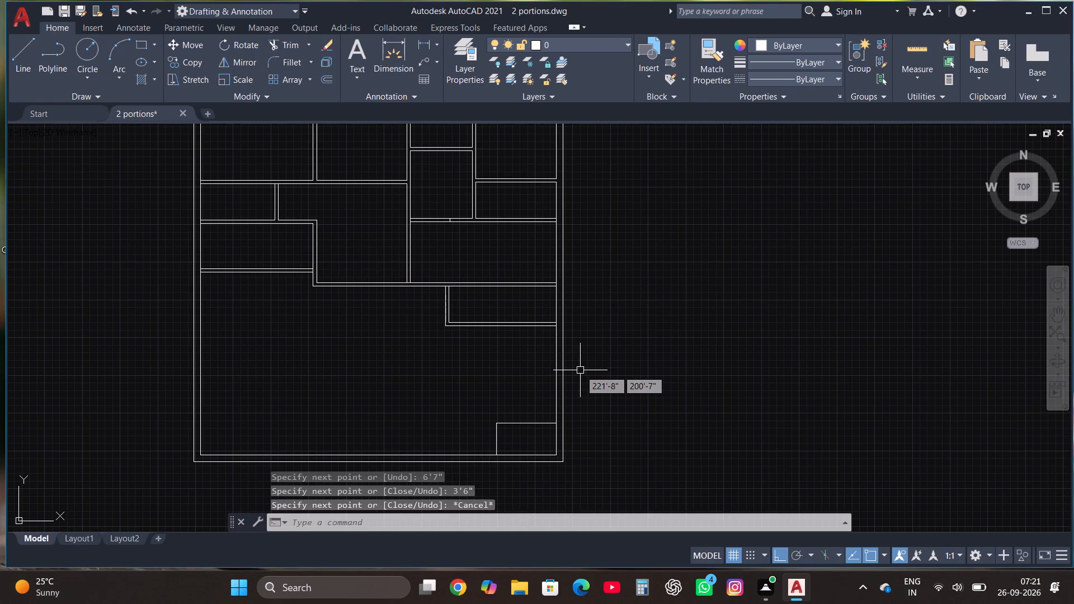
Offset the corner room's top line upward and its side line outward by 4.5" for the partition thickness.
scroll(581, 382, "down", 1)
scroll(535, 419, "up", 3)
left_click_drag(534, 415, 521, 397)
left_click(443, 309)
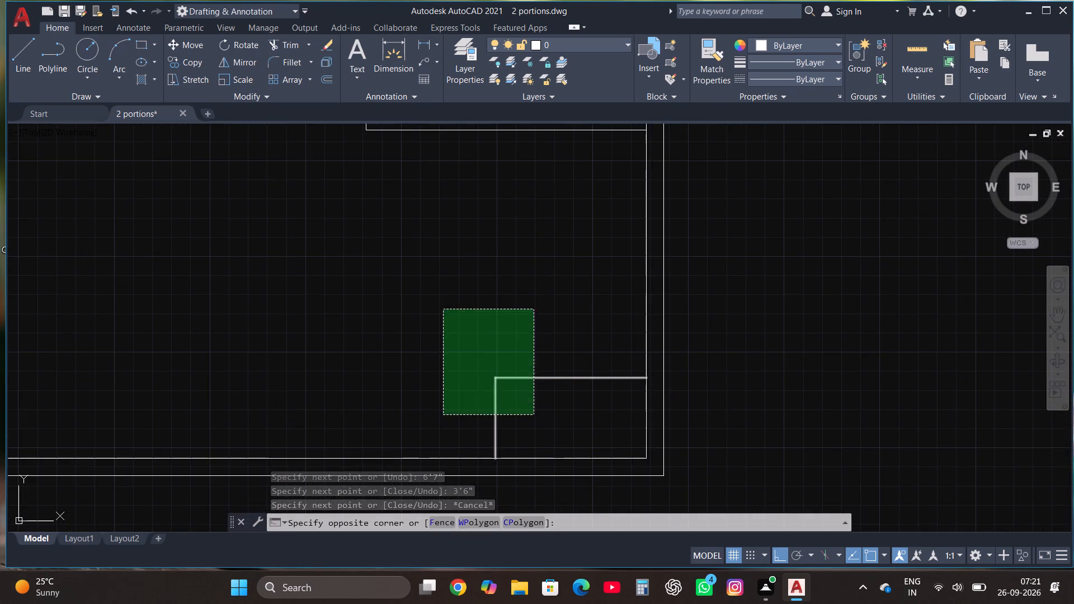
left_click(322, 81)
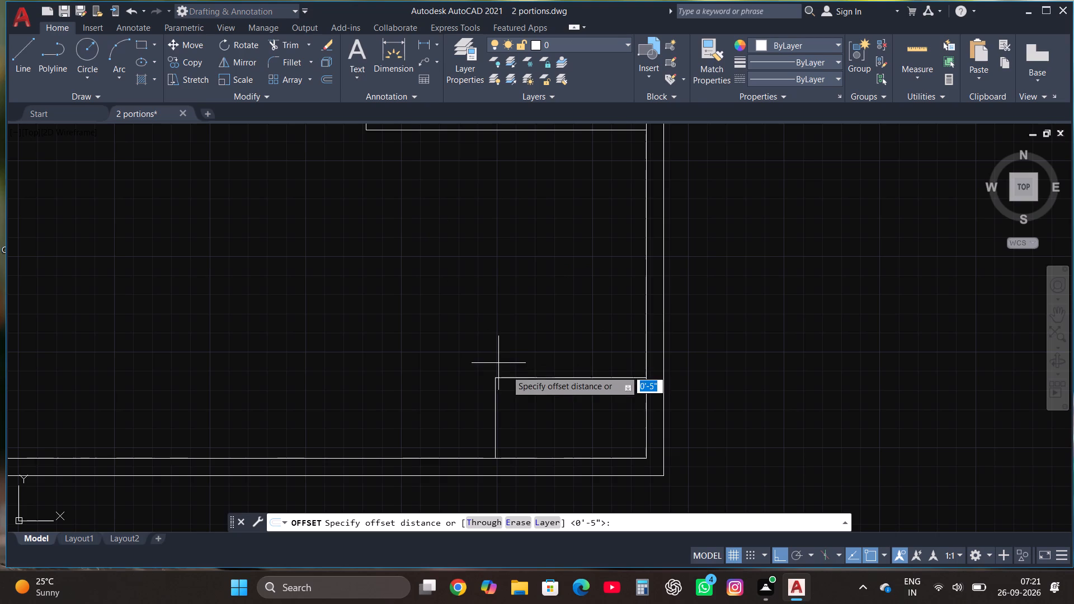
left_click(513, 380)
type("4.5\"")
key("Return")
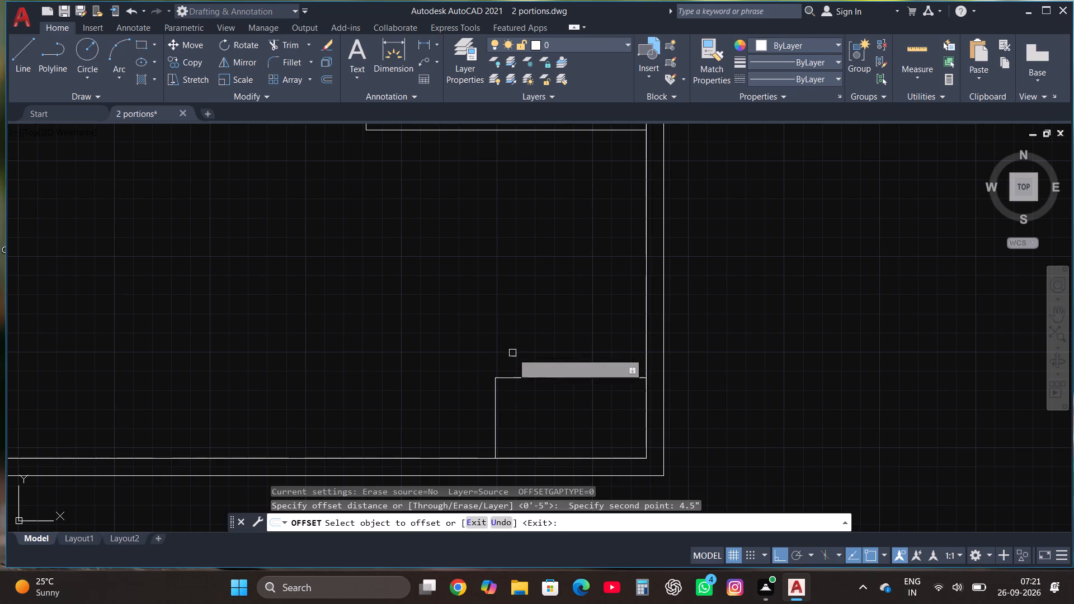
left_click(507, 373)
left_click(507, 374)
left_click(507, 376)
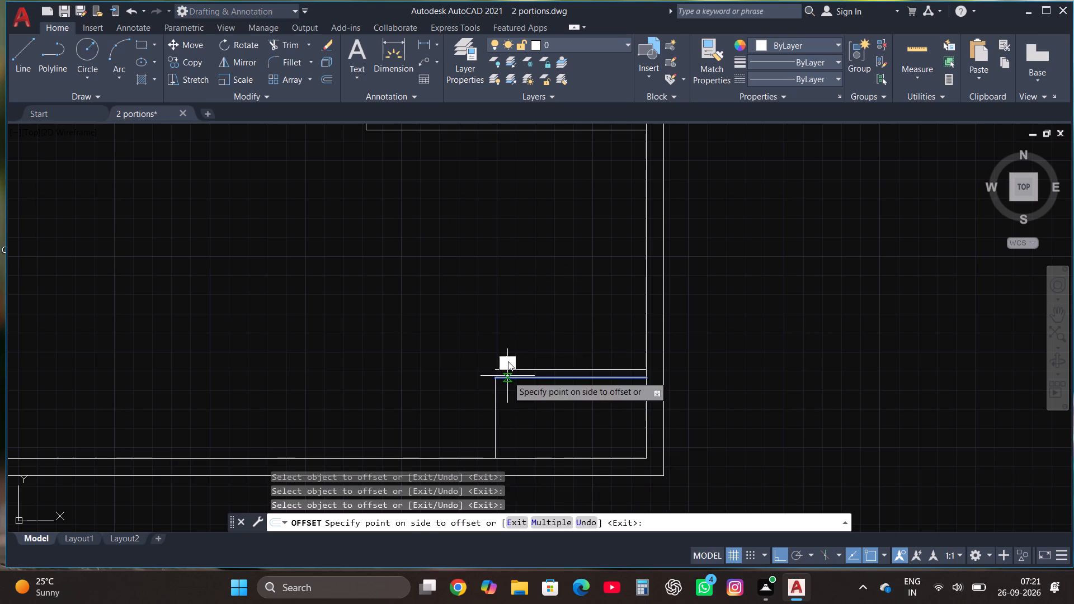
left_click(508, 351)
left_click(496, 394)
left_click(462, 389)
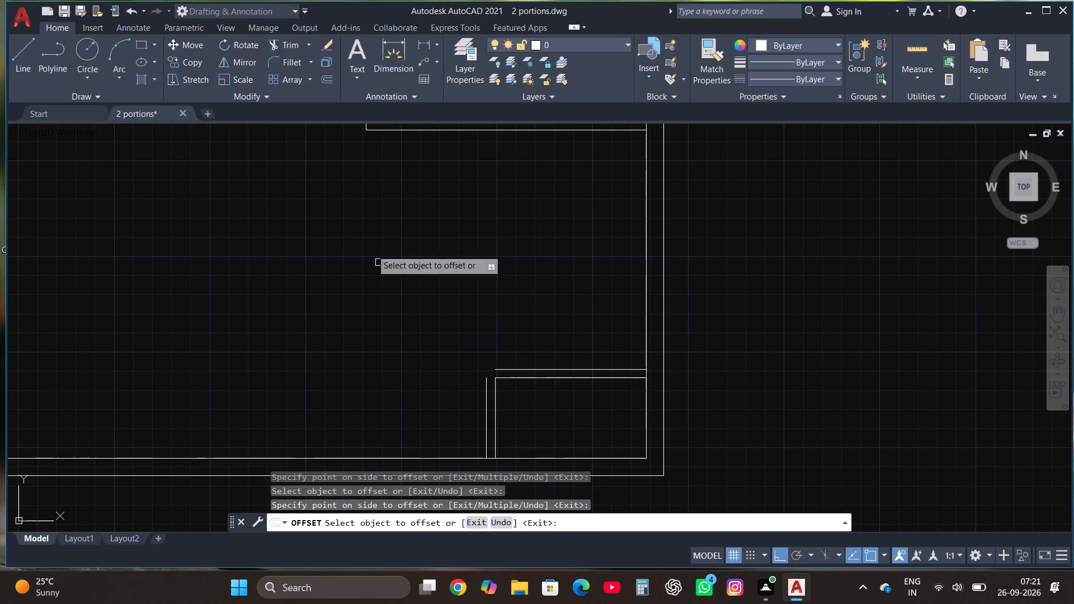
Fillet the corner room's two offset lines into a closed outer corner.
left_click(282, 65)
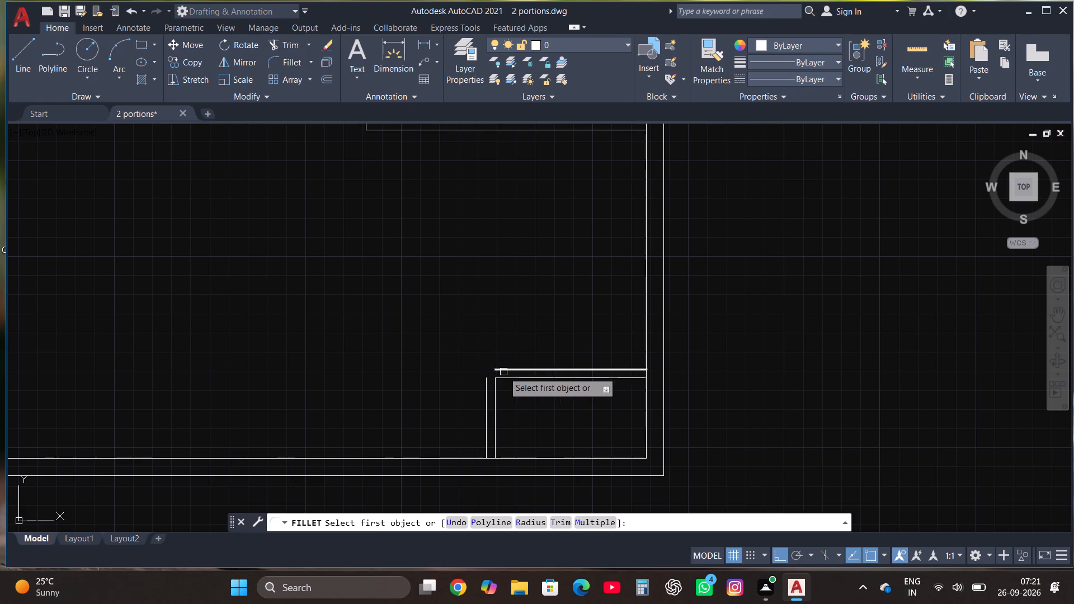
left_click(503, 372)
left_click(488, 403)
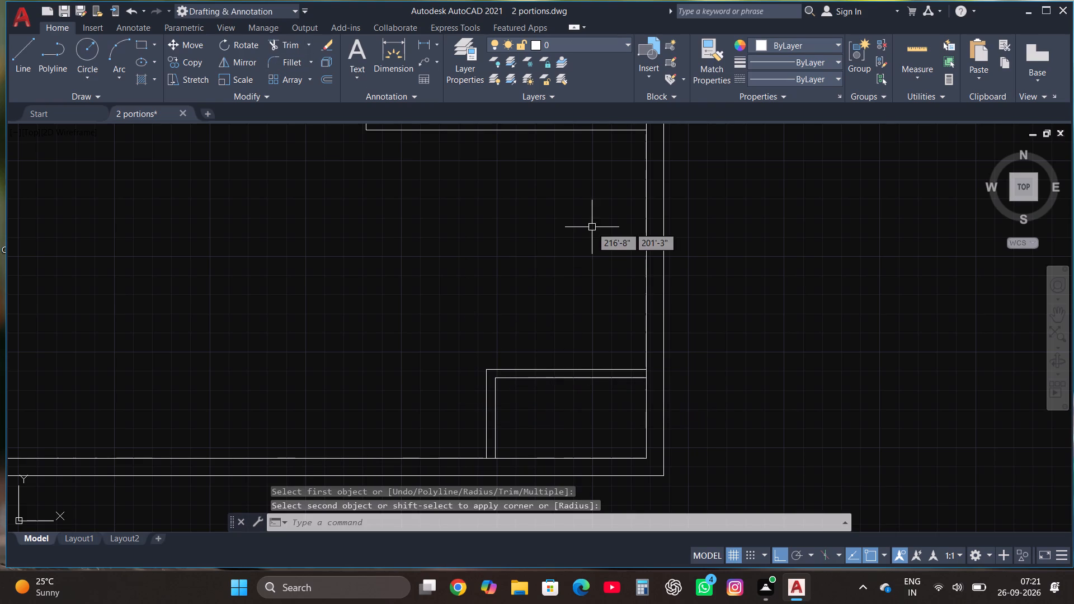
scroll(586, 263, "down", 2)
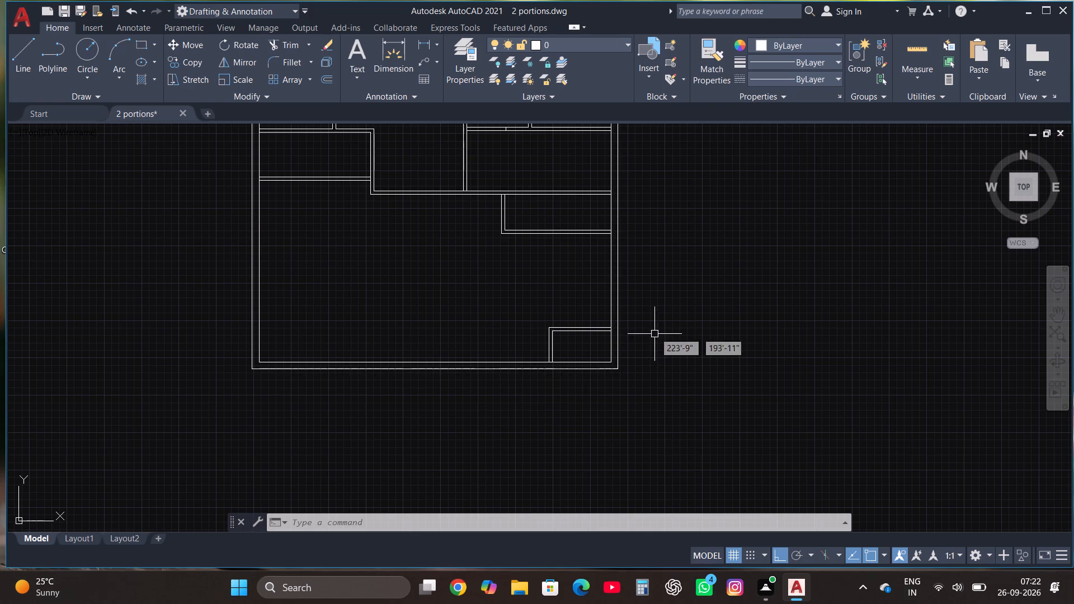
Draw a line from the upper-right room's bottom outer corner at the outer wall: 5' to the west, 11' down.
scroll(640, 249, "up", 2)
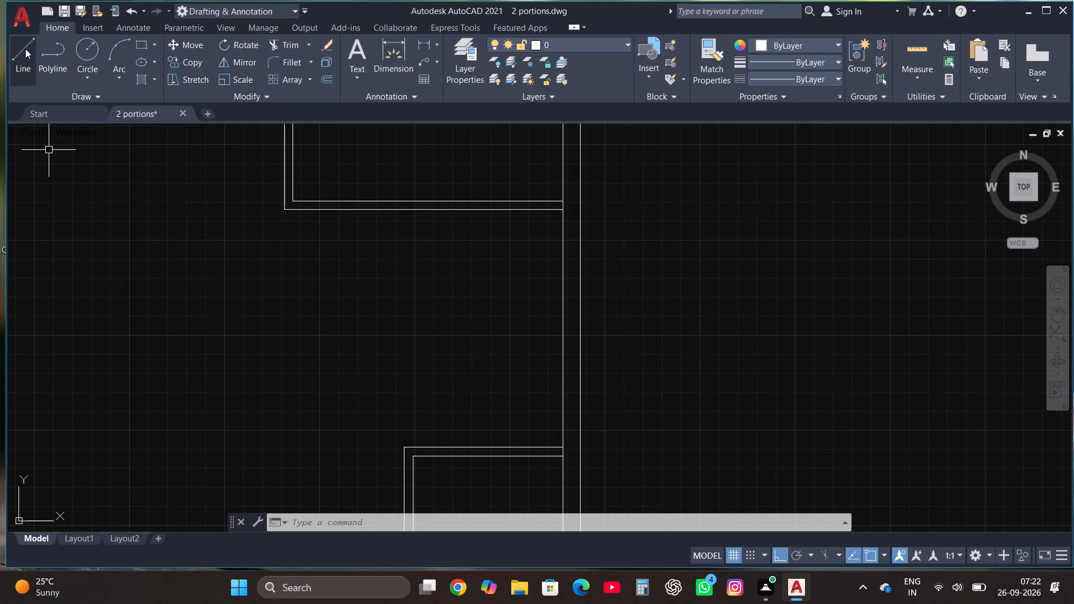
left_click(25, 50)
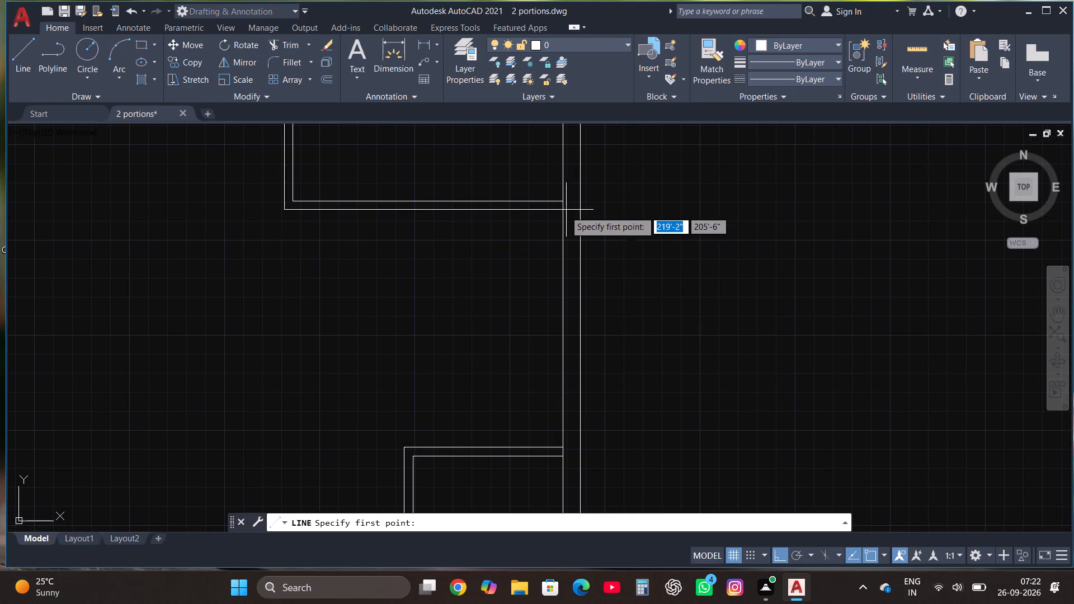
left_click(562, 211)
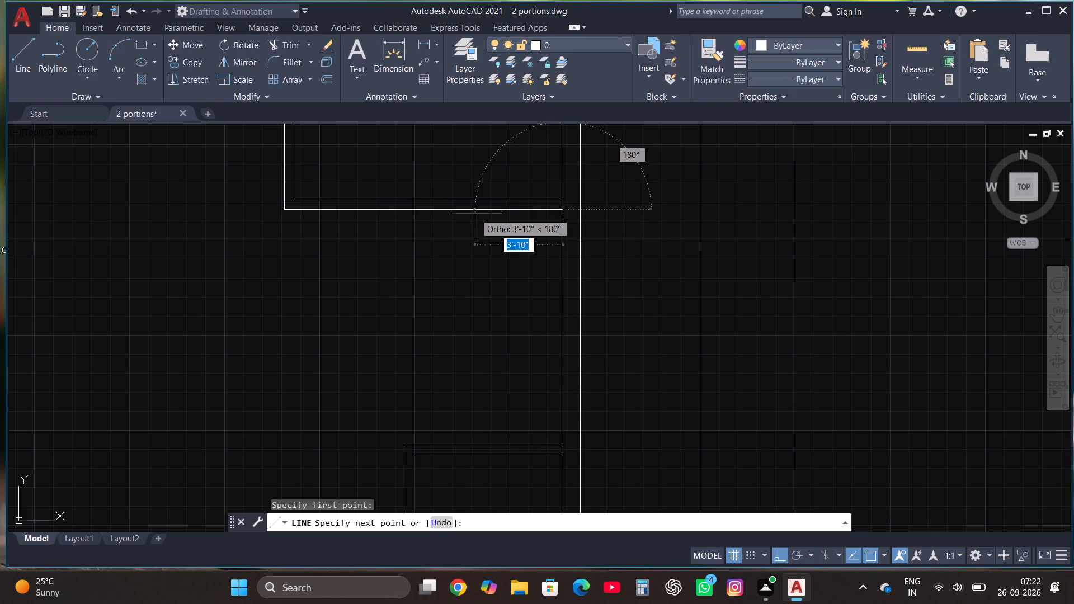
type("5'")
key("Return")
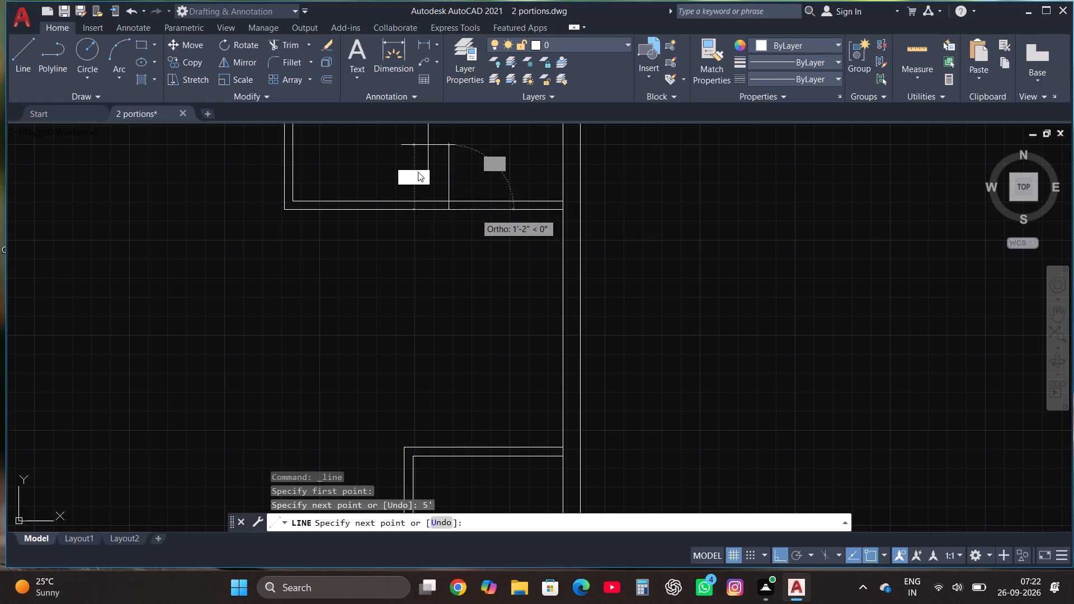
type("11'")
key("Return")
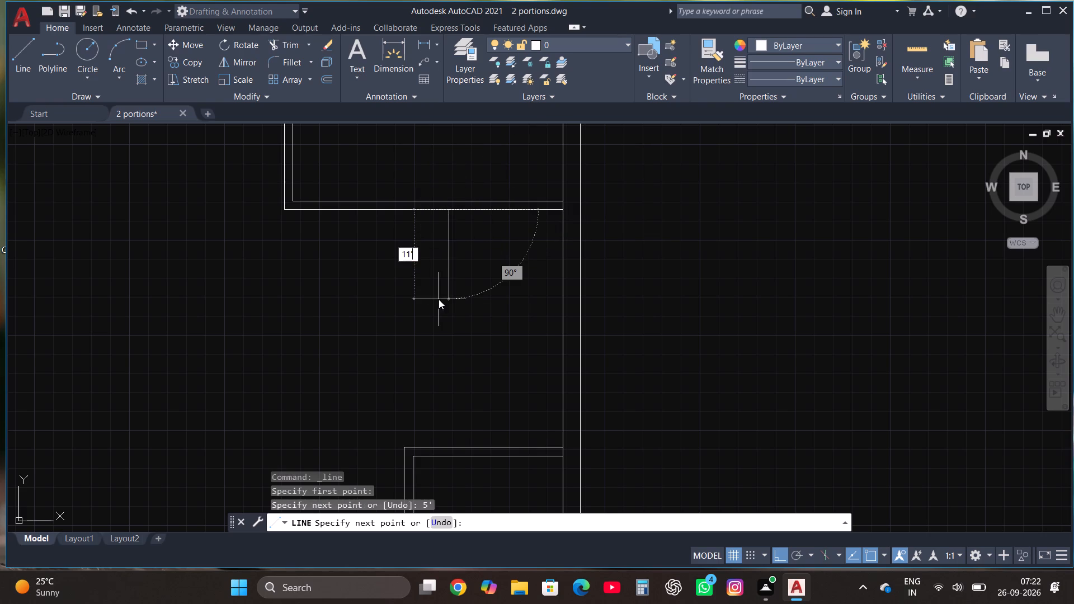
key("Escape")
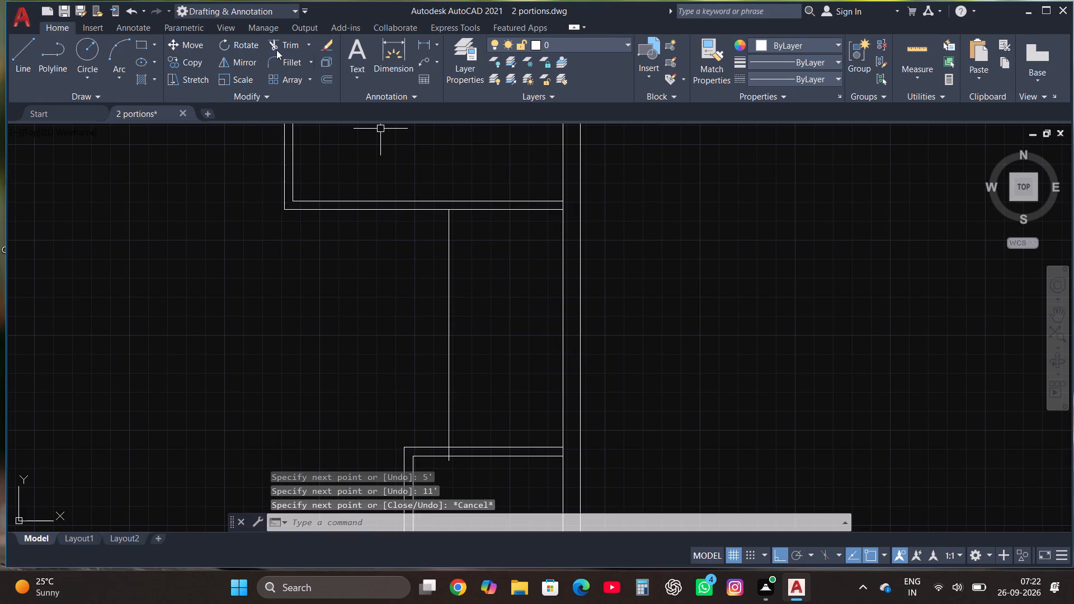
Trim the new vertical line's overshoot inside the bottom-right corner room back to that room's outer top line.
left_click(282, 48)
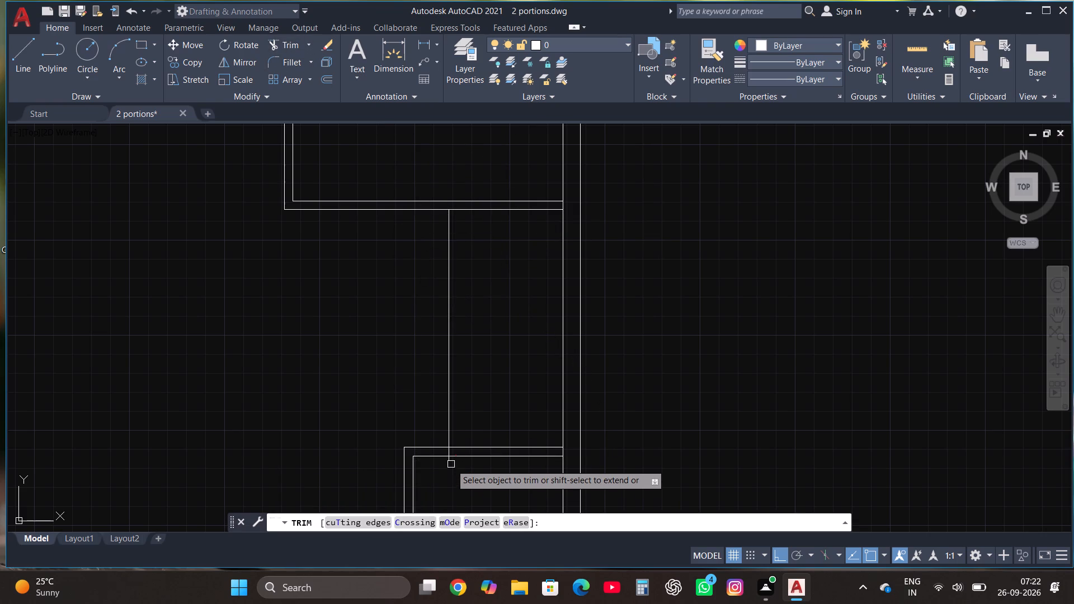
left_click(451, 464)
left_click(450, 456)
key("Escape")
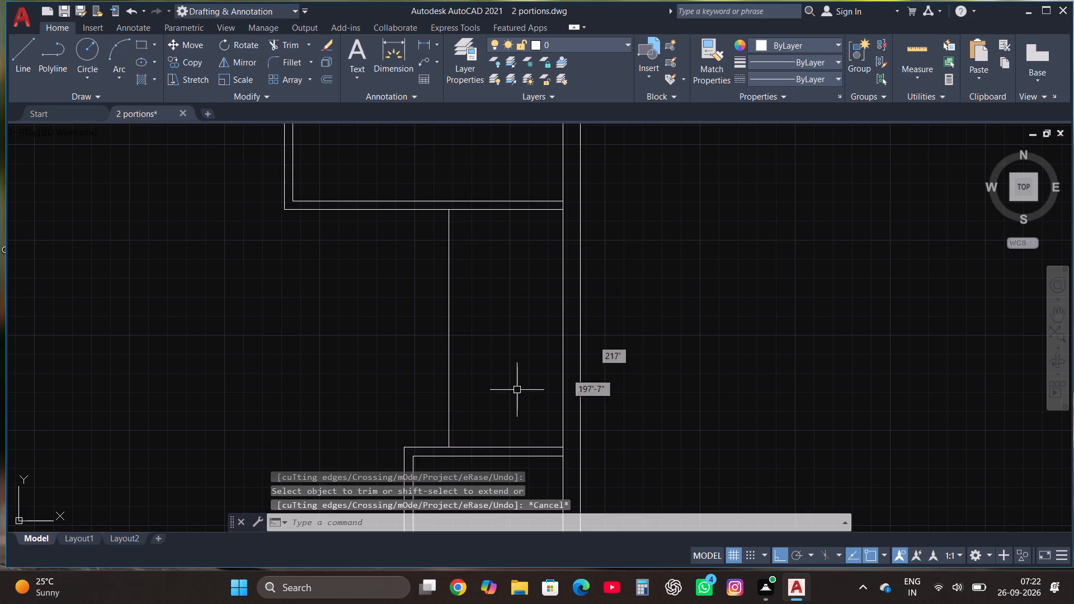
Copy the new vertical line 4.5" to the west to form the partition thickness.
scroll(596, 346, "down", 2)
scroll(556, 361, "up", 1)
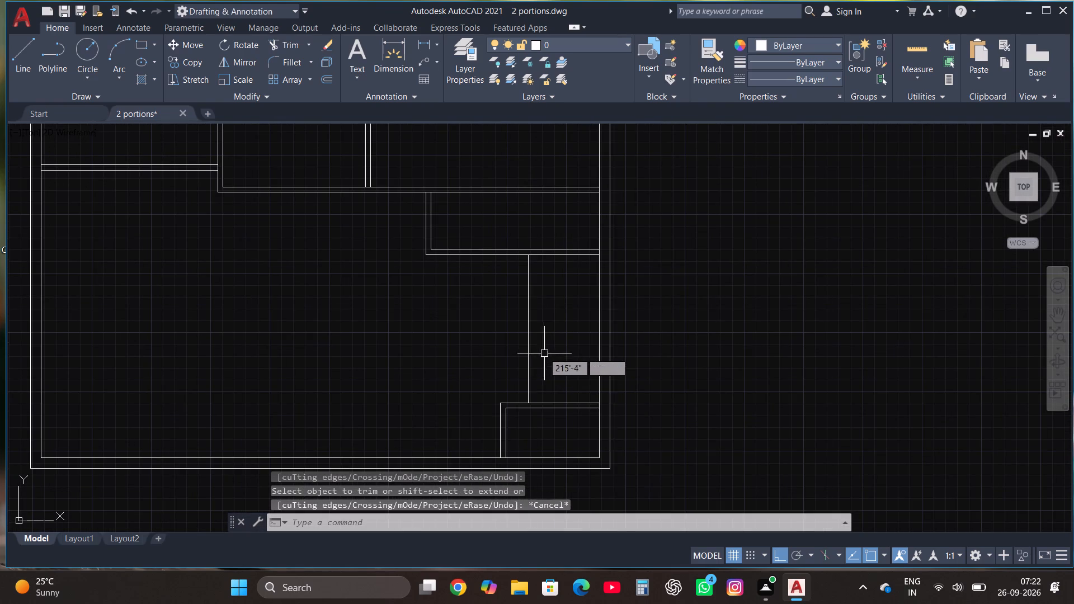
left_click(529, 344)
left_click(200, 64)
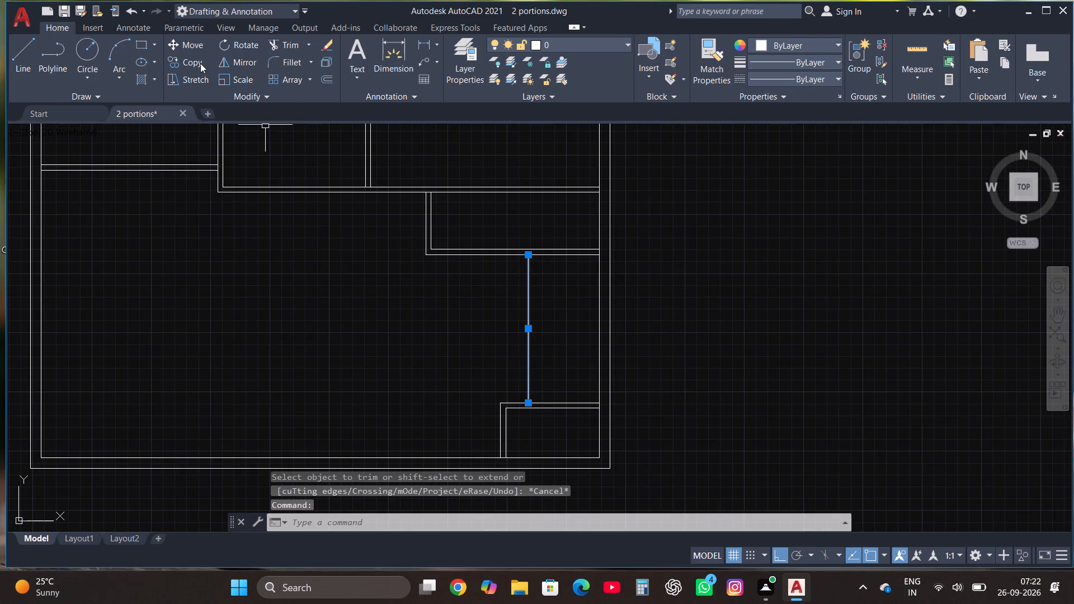
left_click(528, 346)
type("4.5\"")
key("Return")
key("Escape")
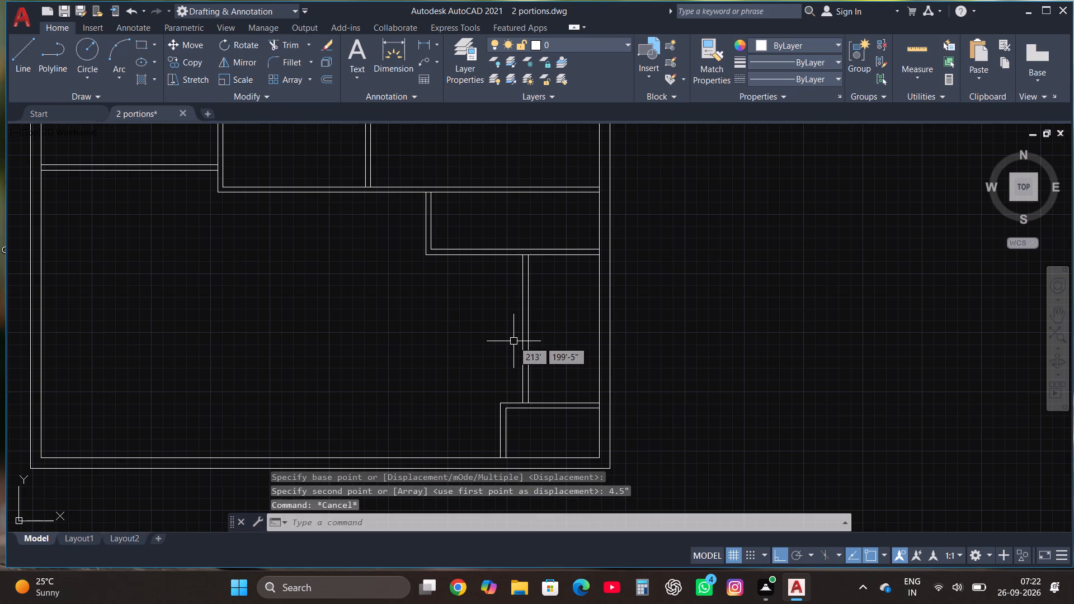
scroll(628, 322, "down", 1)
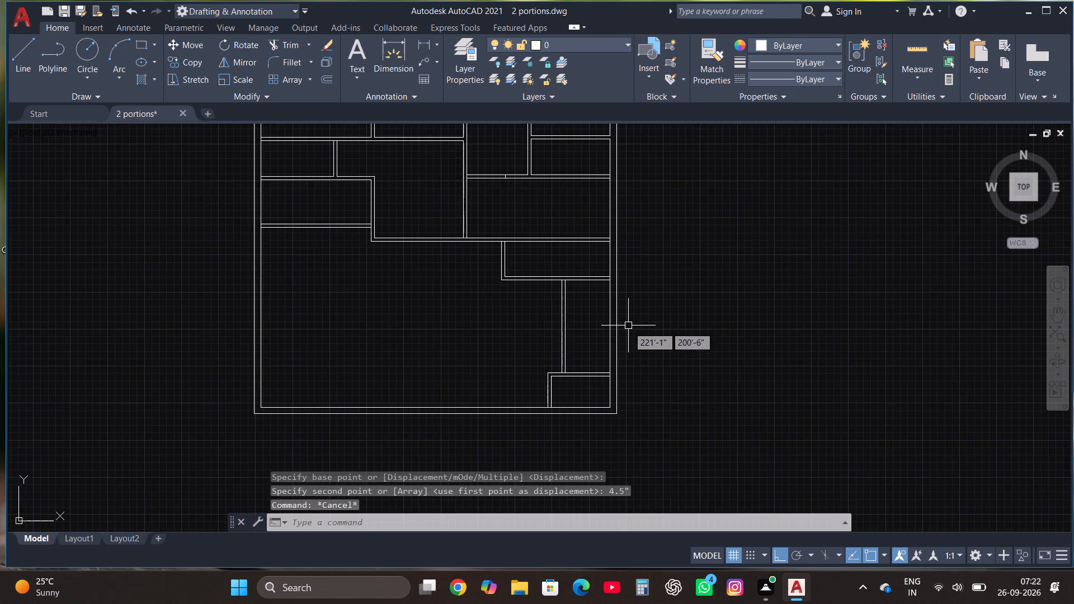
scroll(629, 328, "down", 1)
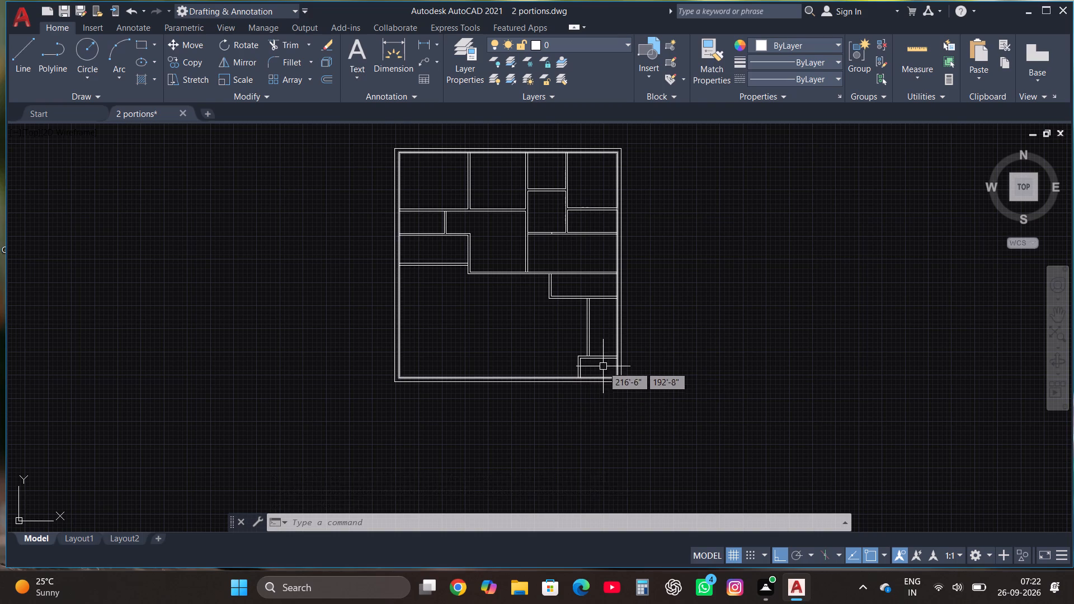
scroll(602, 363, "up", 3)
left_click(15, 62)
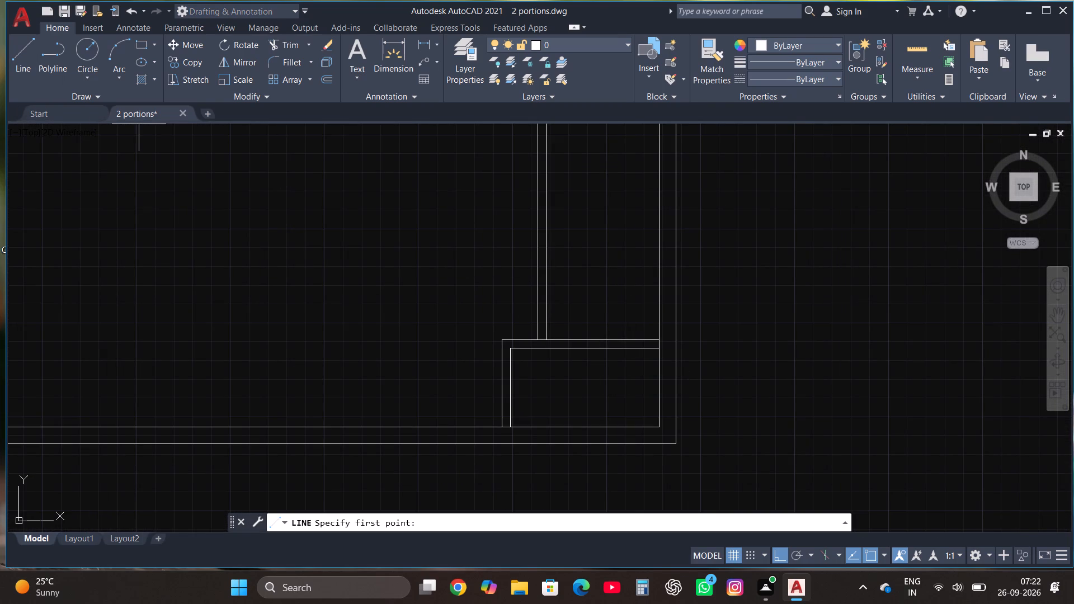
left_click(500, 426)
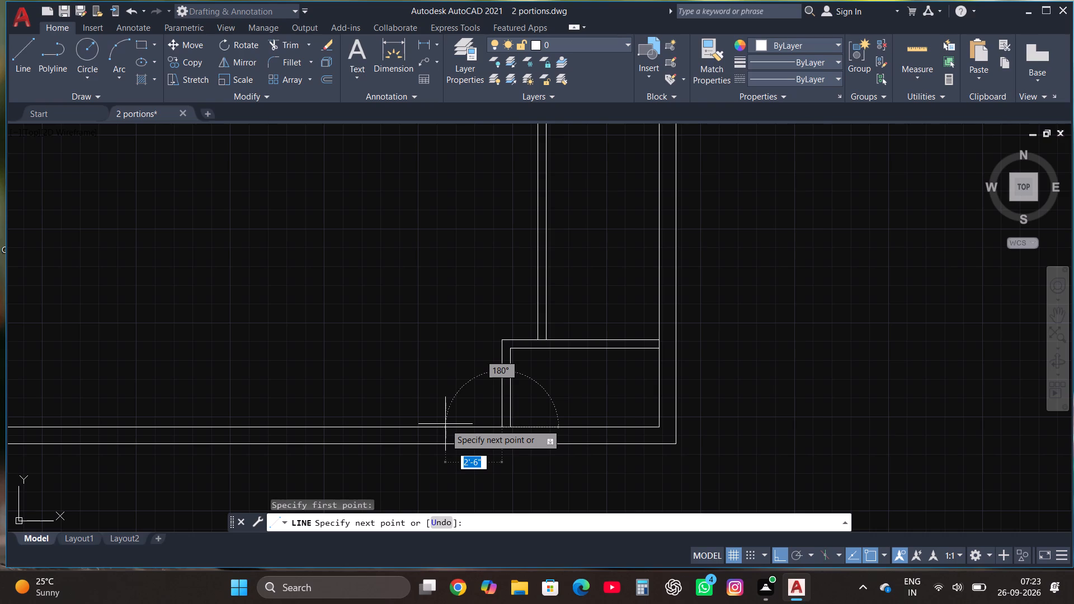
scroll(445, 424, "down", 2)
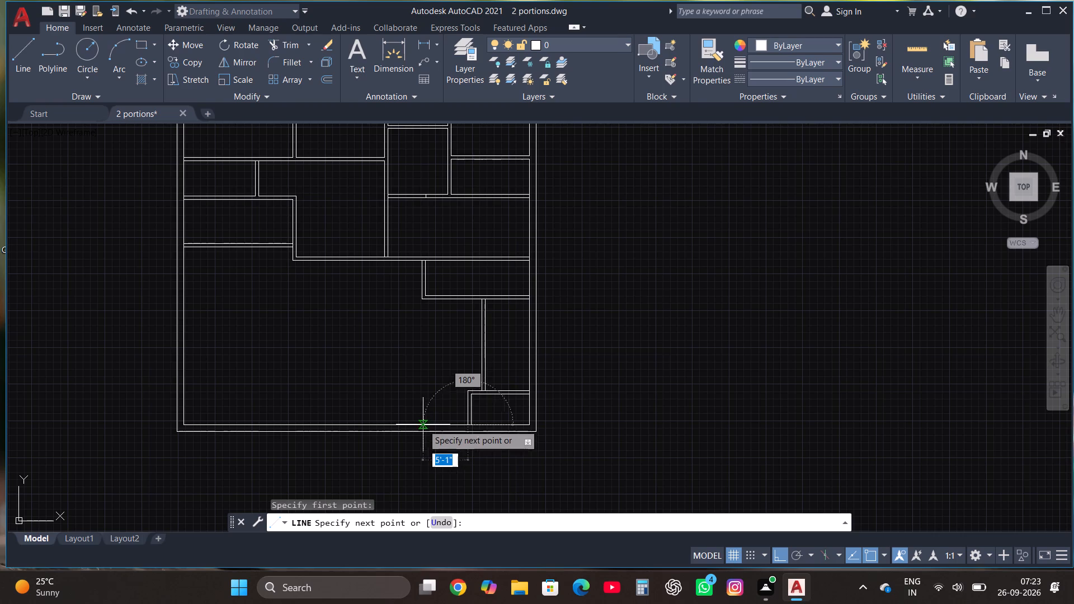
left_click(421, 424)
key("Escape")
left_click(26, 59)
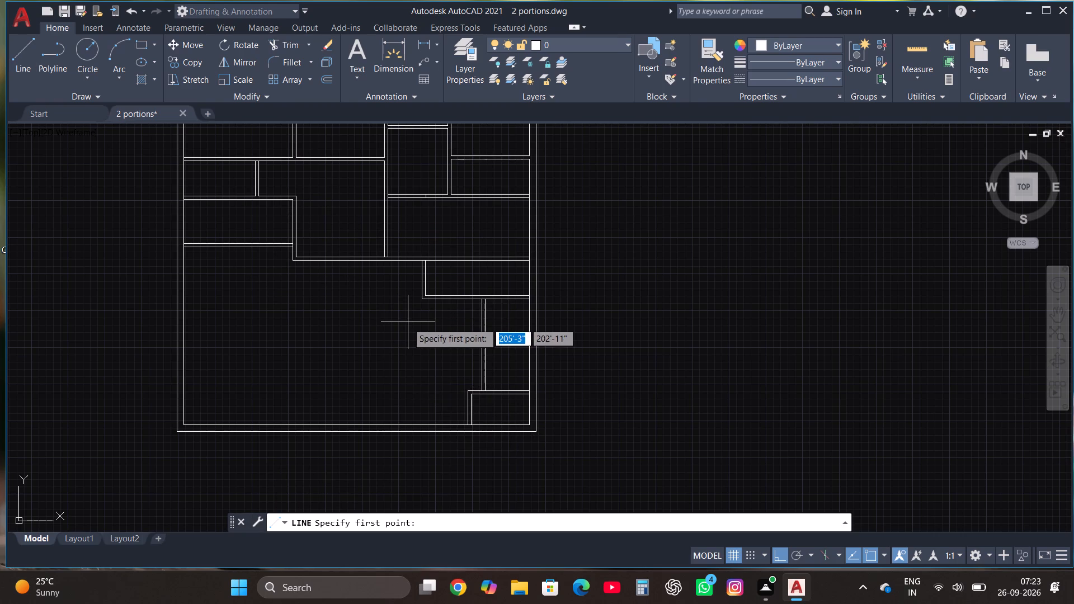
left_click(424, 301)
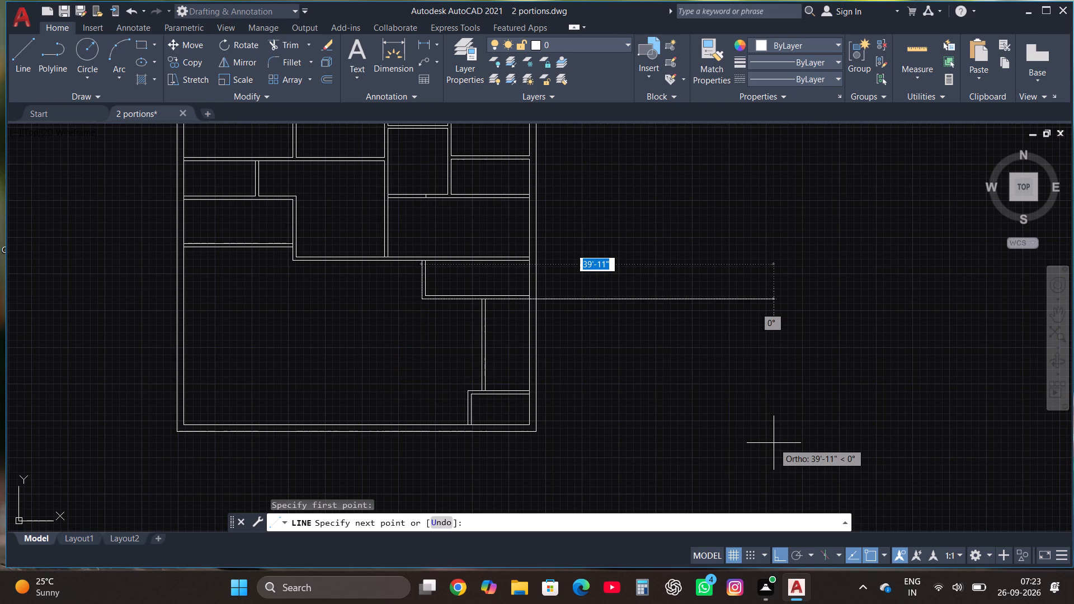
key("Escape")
Draw a line from the corner room's bottom-left outer corner: 10' west along the inner wall line and 14'6" up.
scroll(772, 453, "down", 1)
scroll(521, 394, "up", 2)
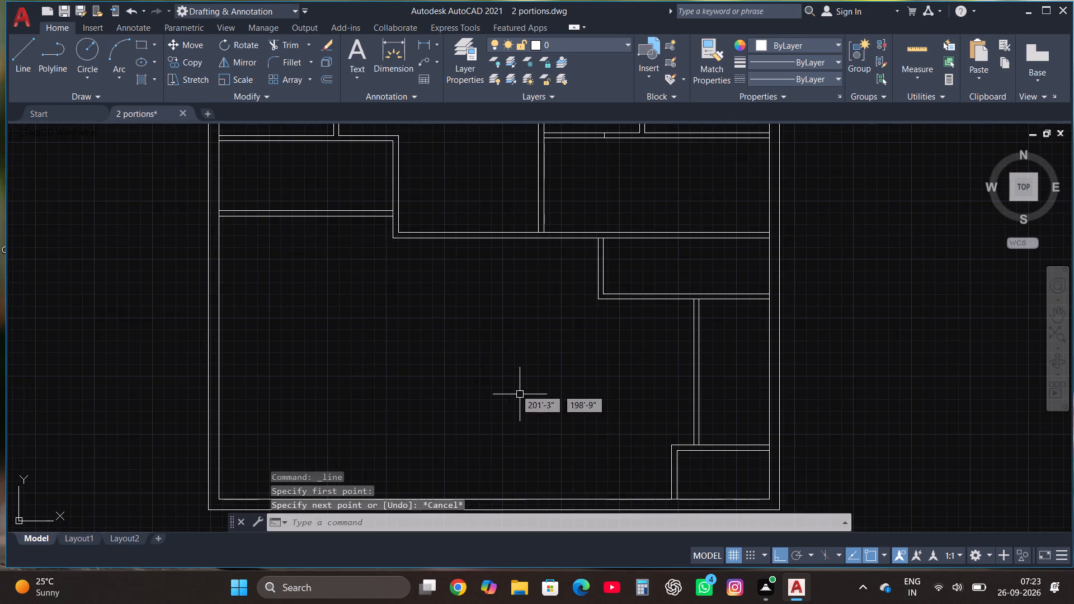
left_click(23, 56)
scroll(580, 236, "down", 1)
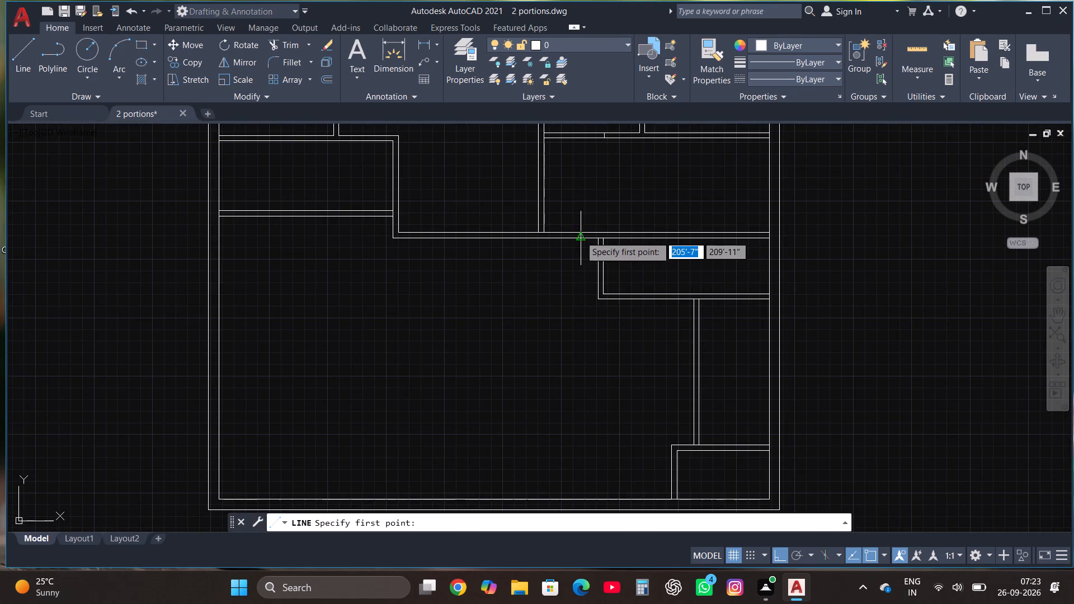
scroll(580, 236, "down", 1)
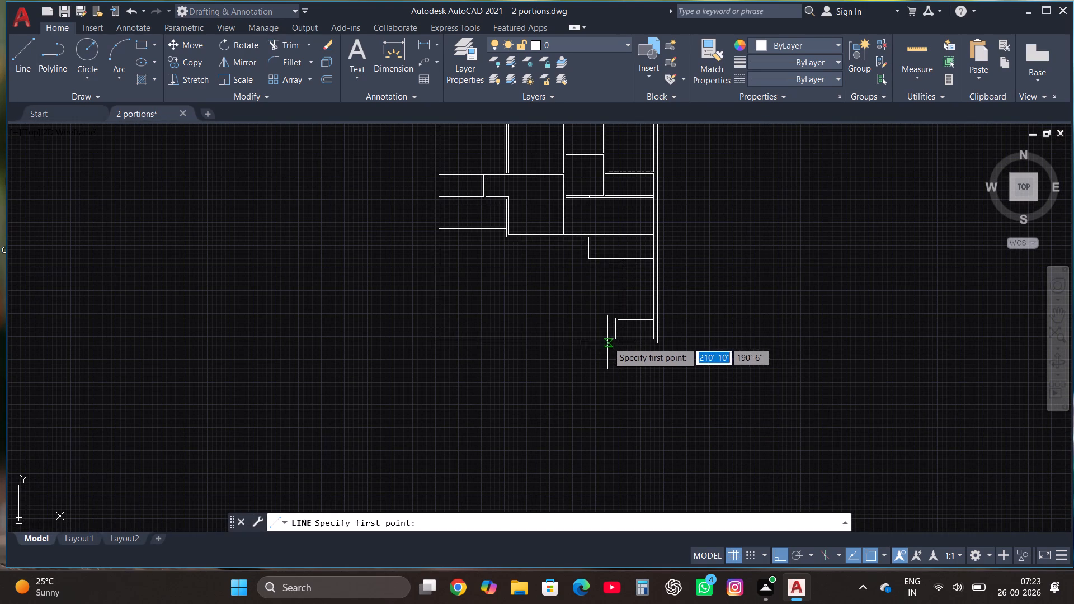
scroll(599, 341, "up", 3)
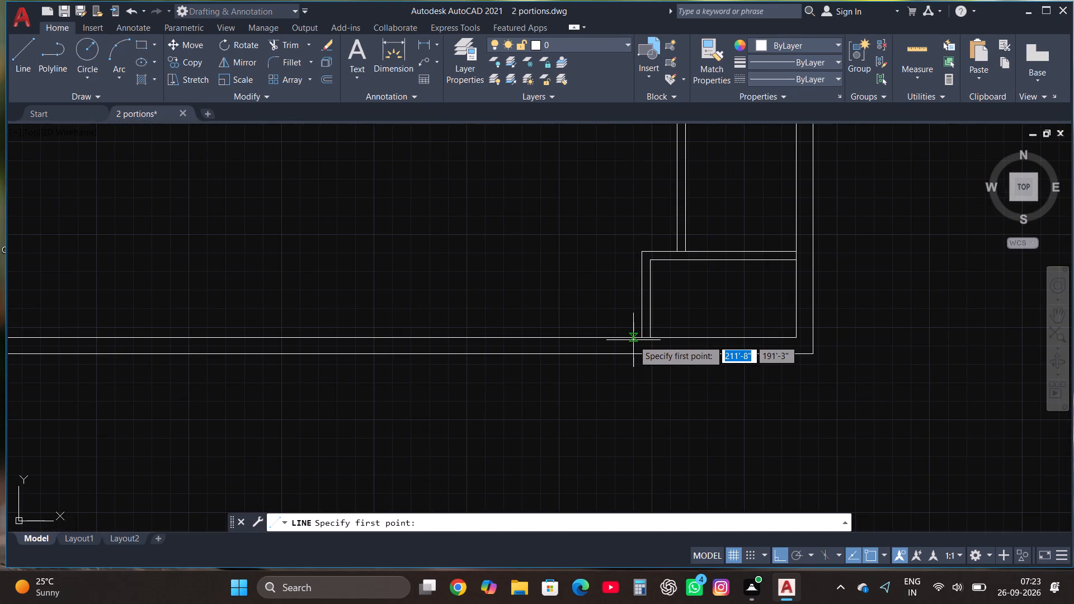
left_click(641, 337)
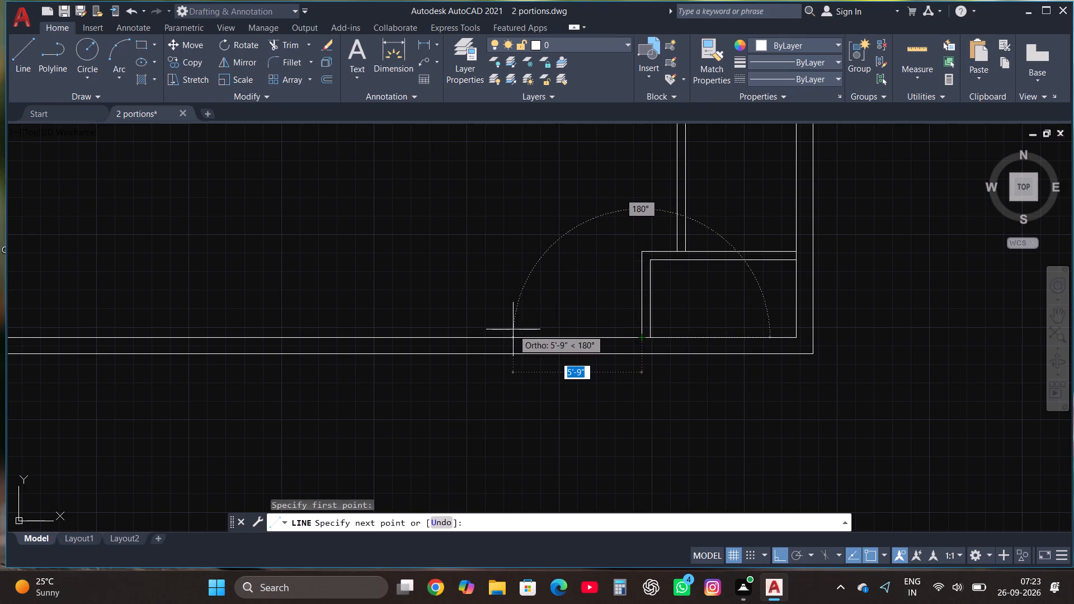
type("10'")
key("Return")
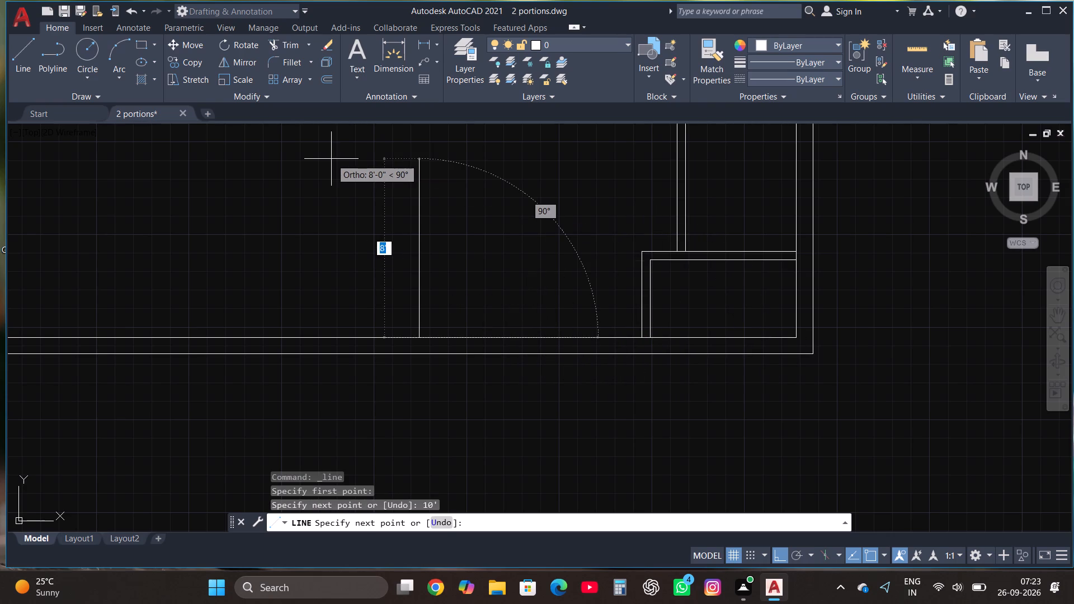
key("1")
type("4'6\"")
key("Return")
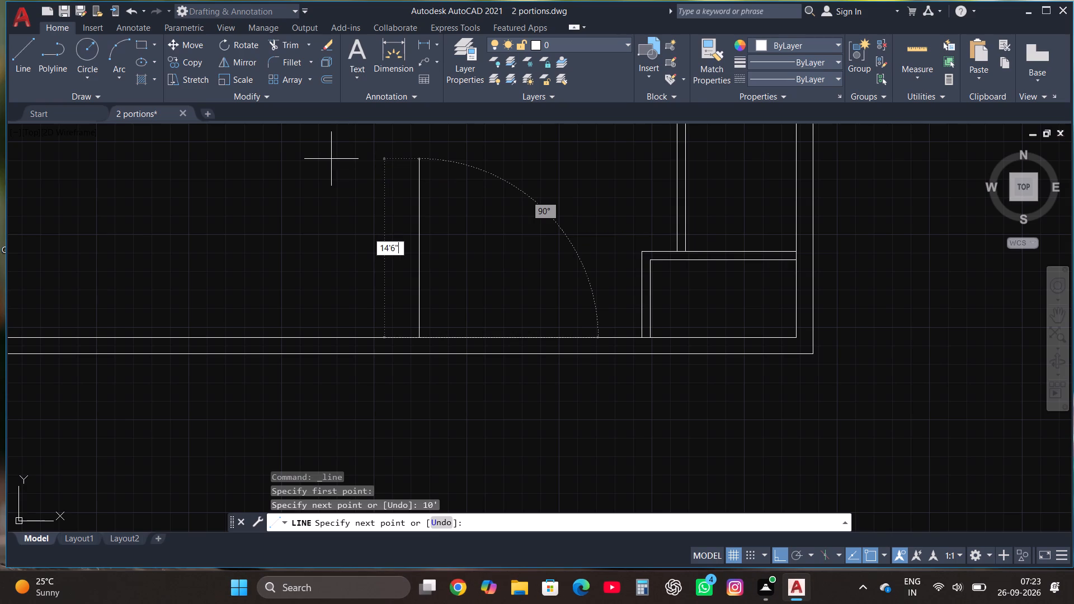
scroll(357, 243, "down", 2)
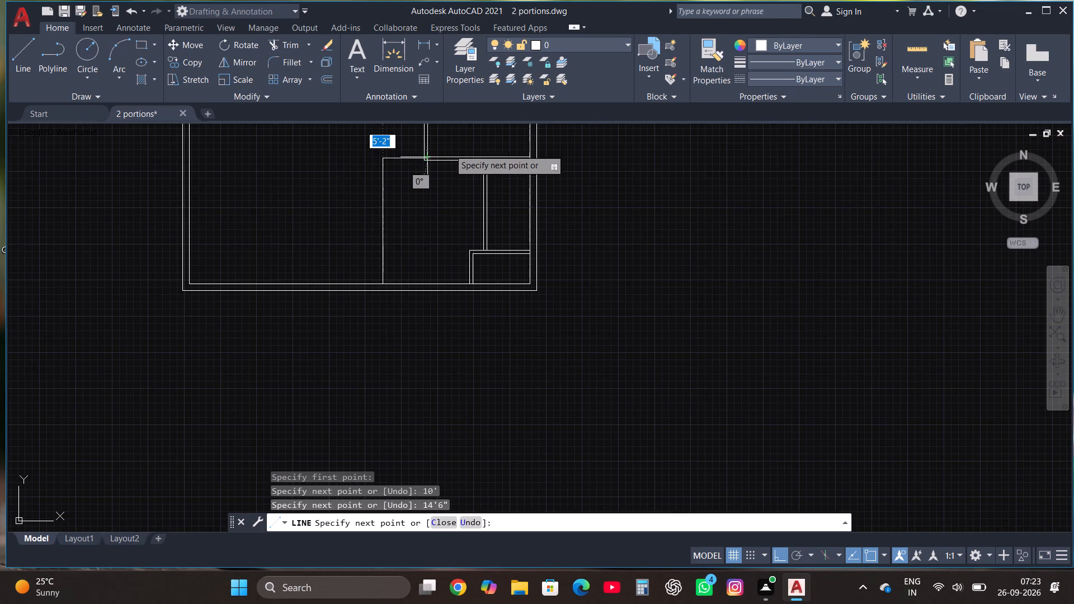
scroll(453, 147, "up", 2)
key("Escape")
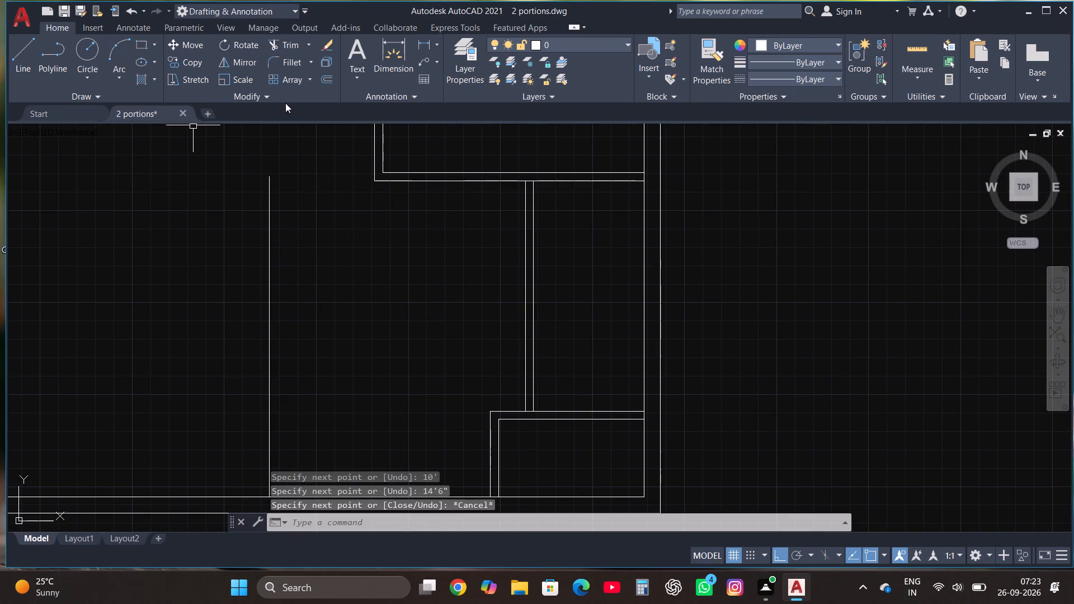
Fillet the 14'6" vertical line with the lower line of the partition above it into a closed corner.
left_click(289, 69)
left_click(387, 182)
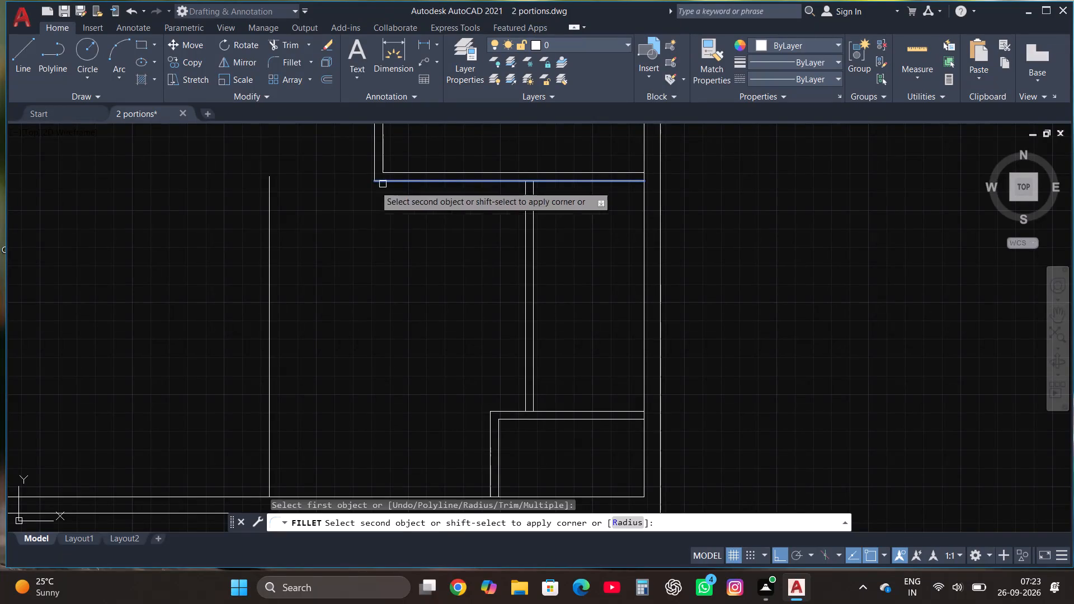
left_click(268, 209)
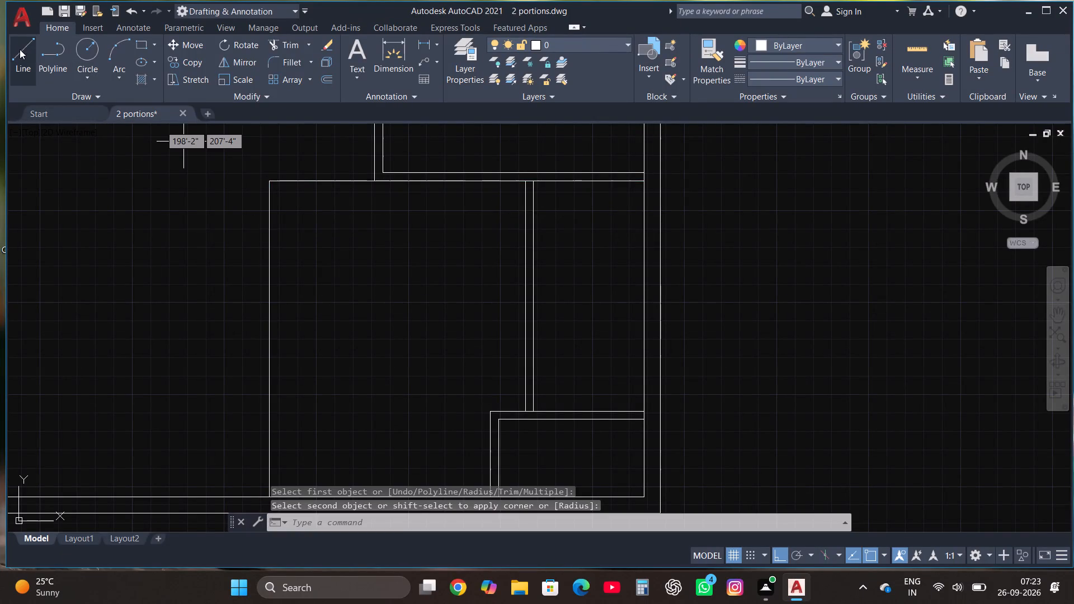
Draw a parallel line 4.5" west of the 14'6" line, rising from the inner wall line to just above the new corner.
left_click(20, 49)
scroll(399, 181, "down", 1)
scroll(312, 362, "up", 1)
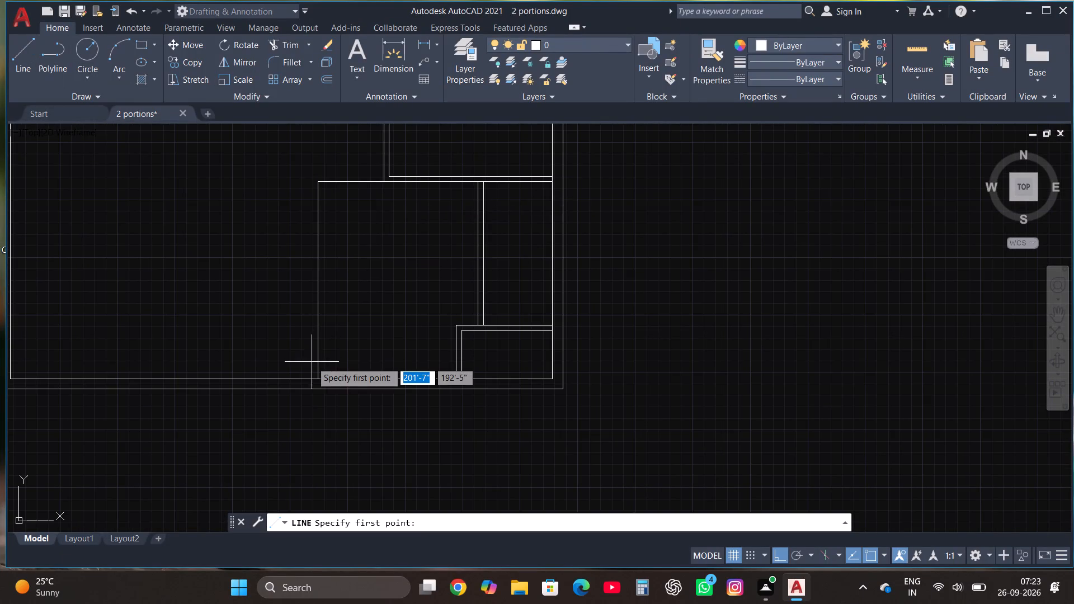
scroll(312, 362, "up", 2)
left_click(331, 435)
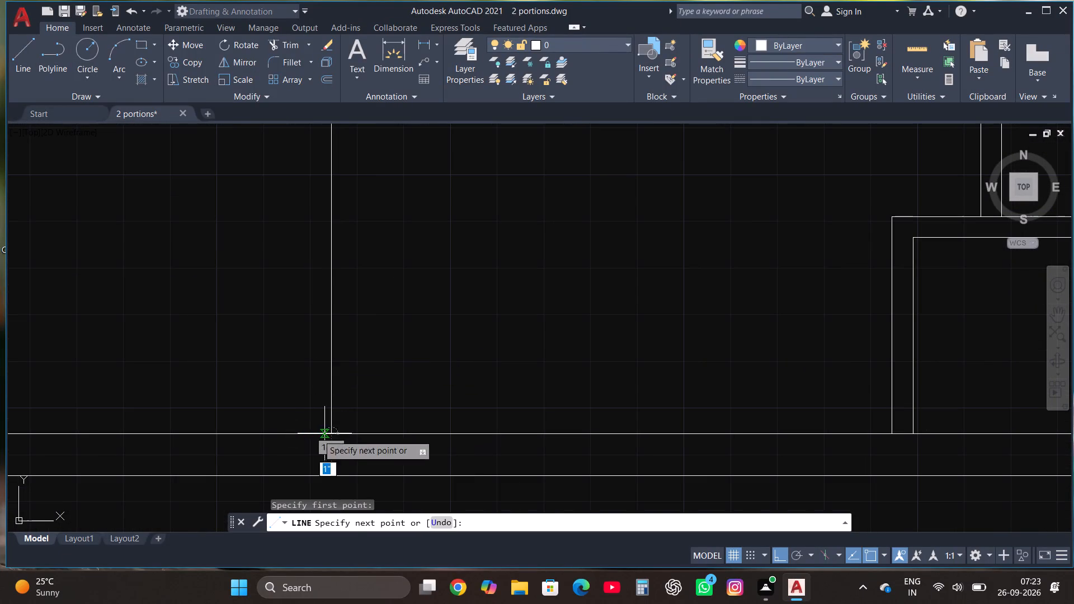
type("4.5\"")
key("Return")
scroll(364, 233, "down", 4)
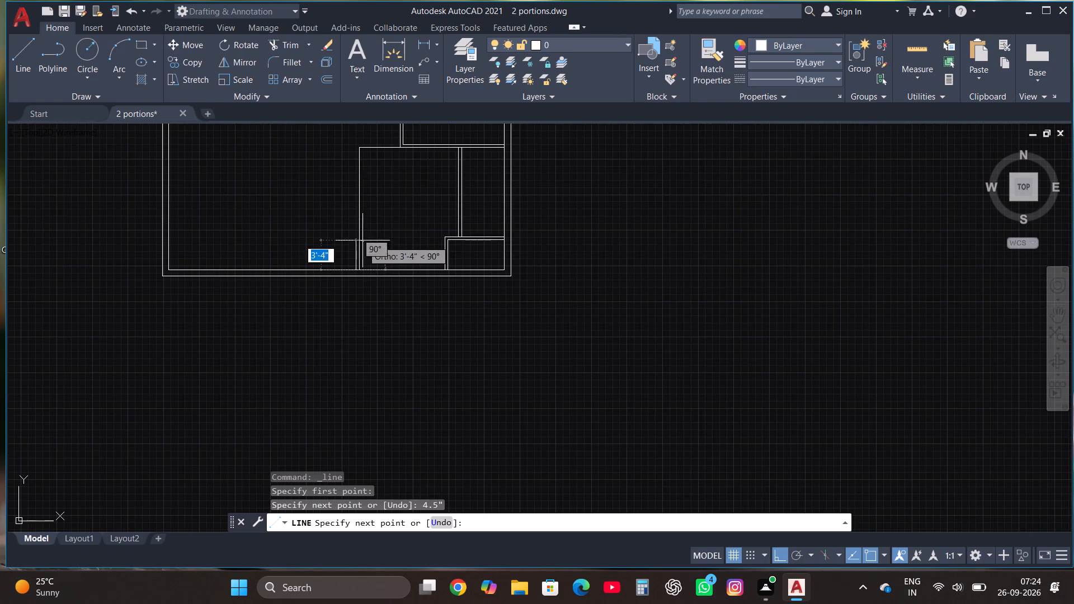
scroll(360, 141, "up", 1)
left_click(360, 143)
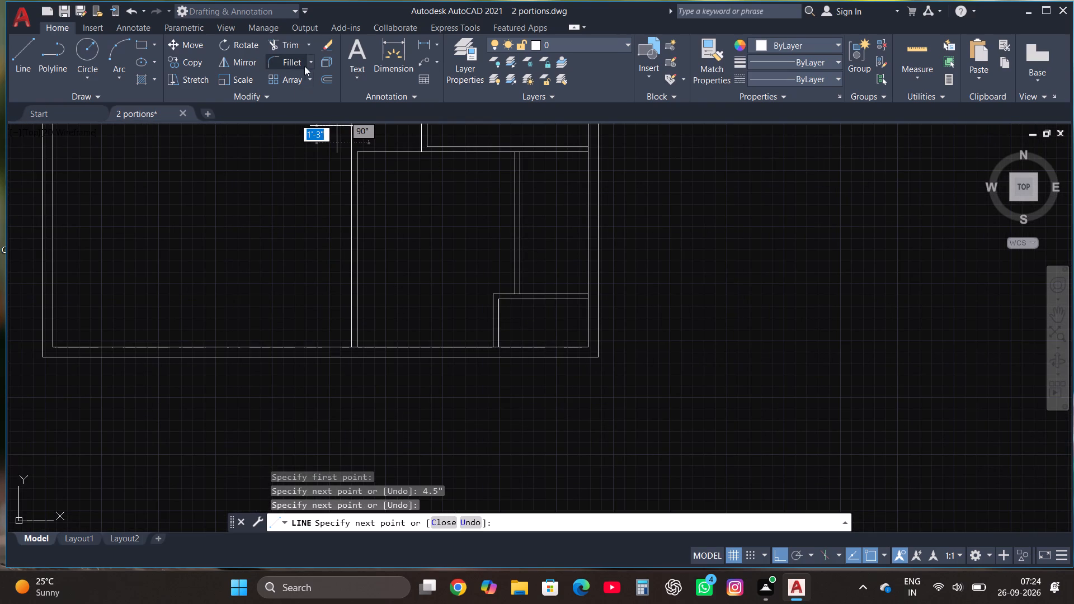
Fillet the parallel vertical line with the upper line of the horizontal partition to close the room's outer corner.
left_click(292, 60)
left_click(439, 148)
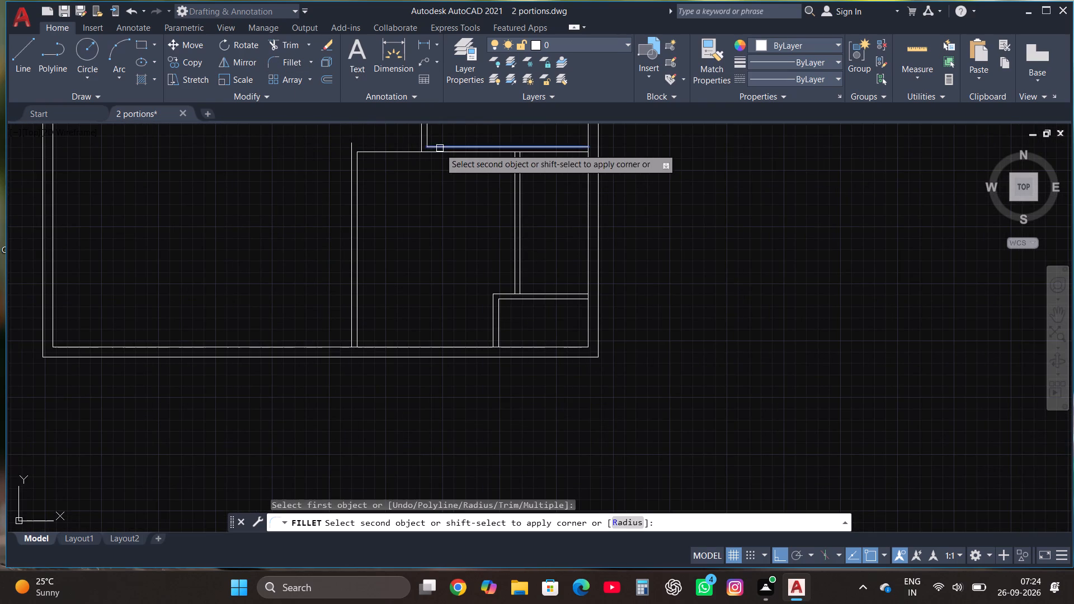
left_click(354, 148)
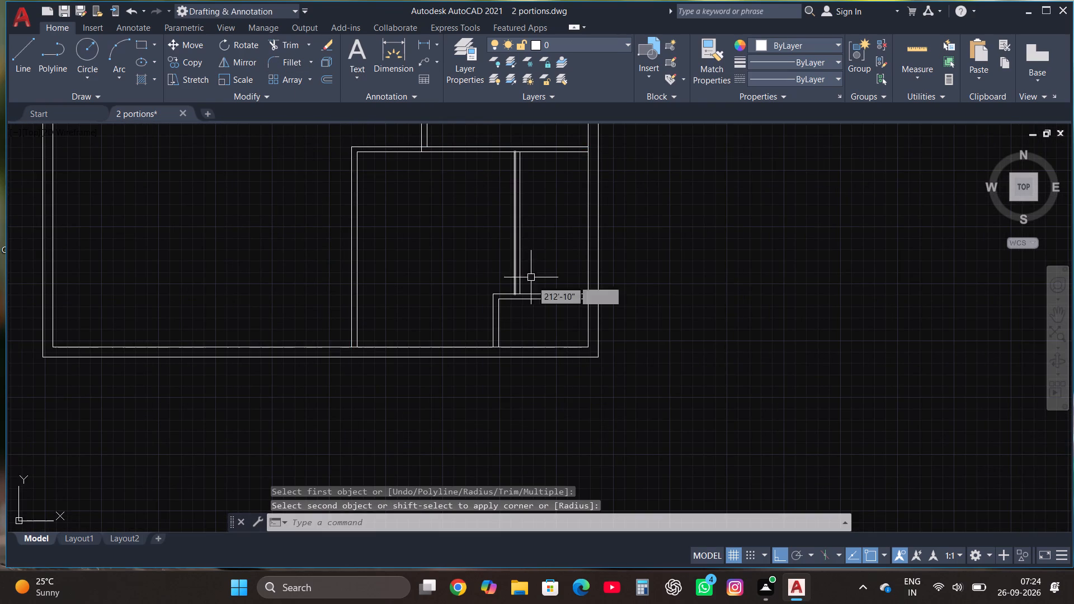
Draw a room outline from the base of the 14'6" partition's west face: 10' up, 10' west and 10' down to the inner wall line.
scroll(539, 313, "down", 3)
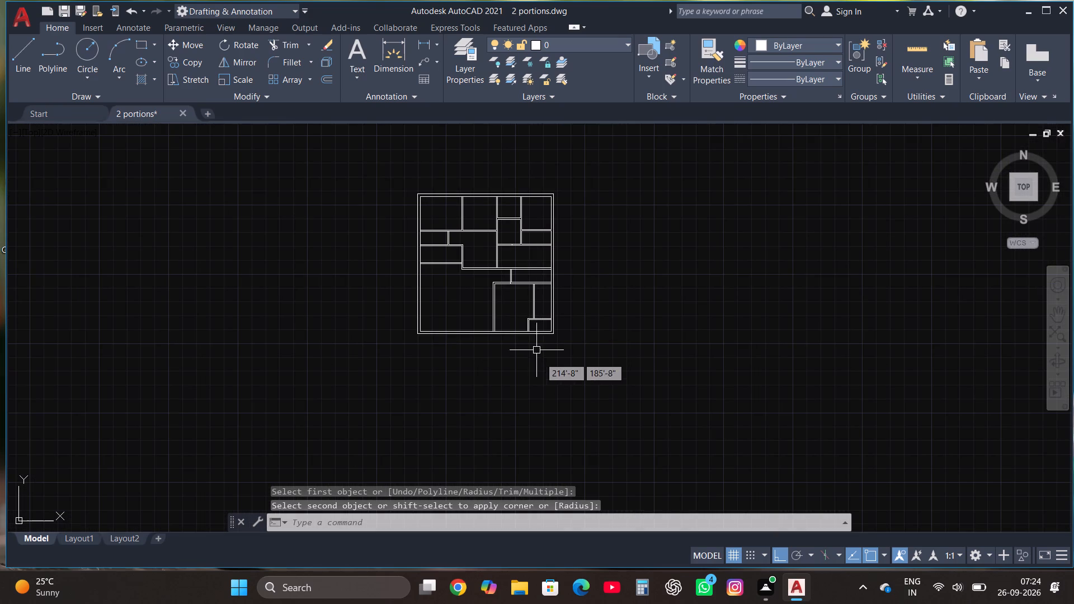
scroll(567, 418, "down", 1)
scroll(475, 360, "up", 2)
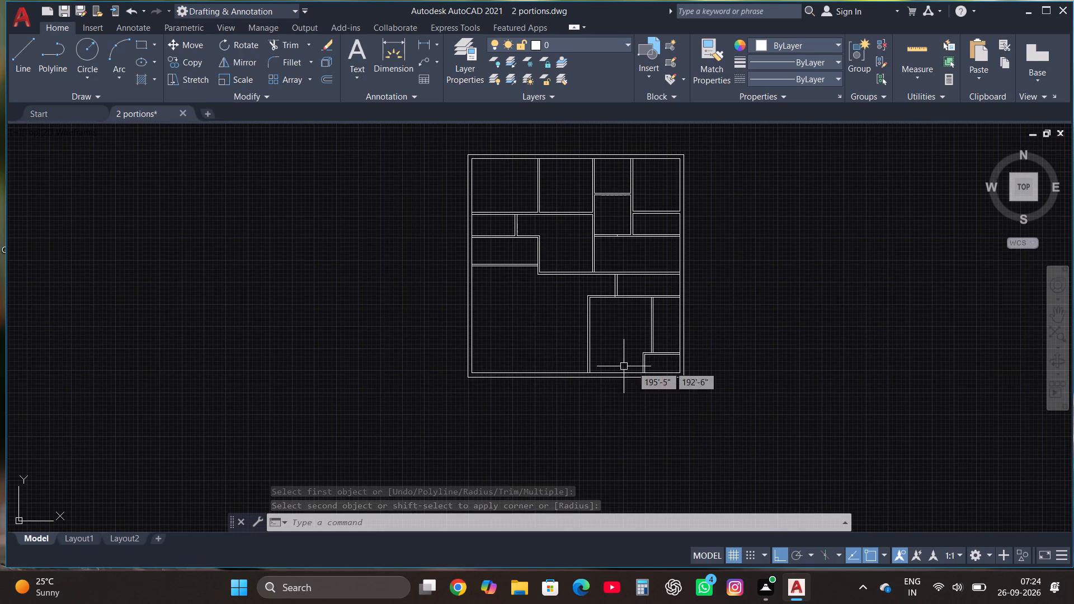
scroll(599, 368, "up", 2)
left_click(21, 59)
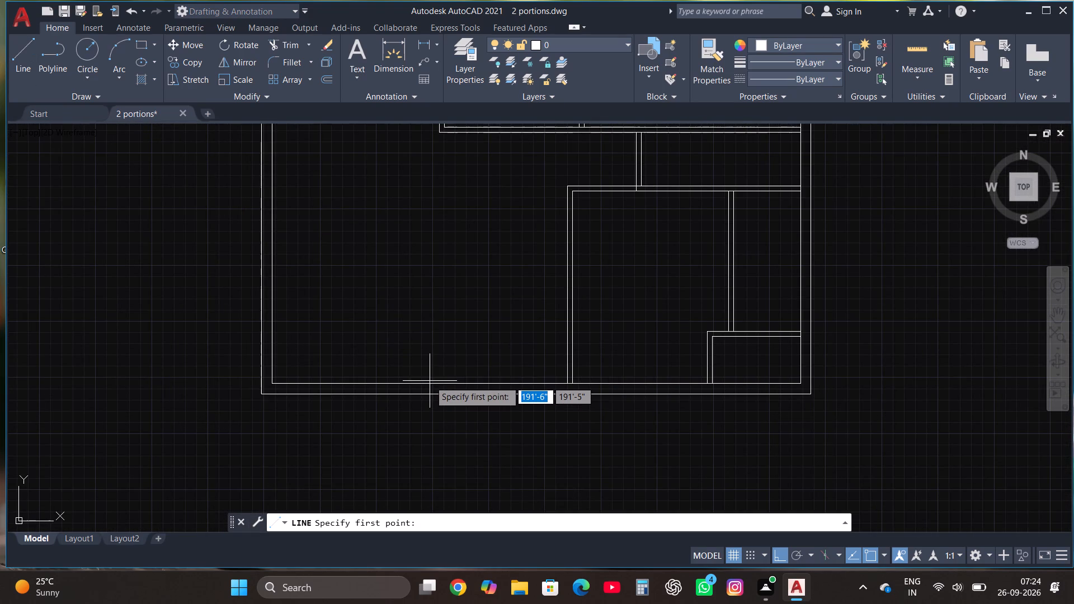
scroll(426, 382, "up", 1)
left_click(651, 386)
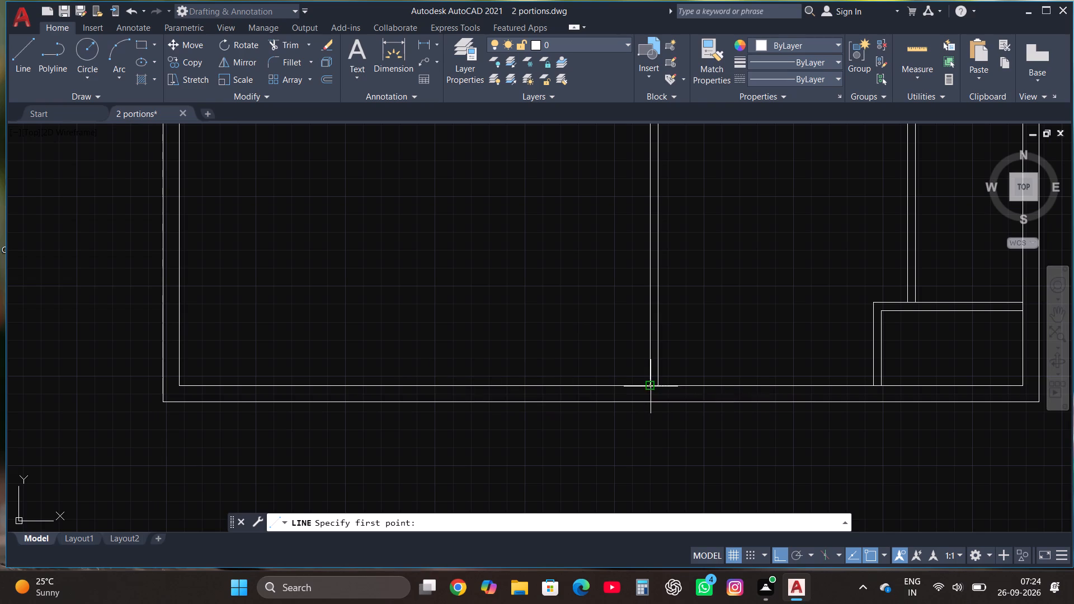
type("10'")
key("Return")
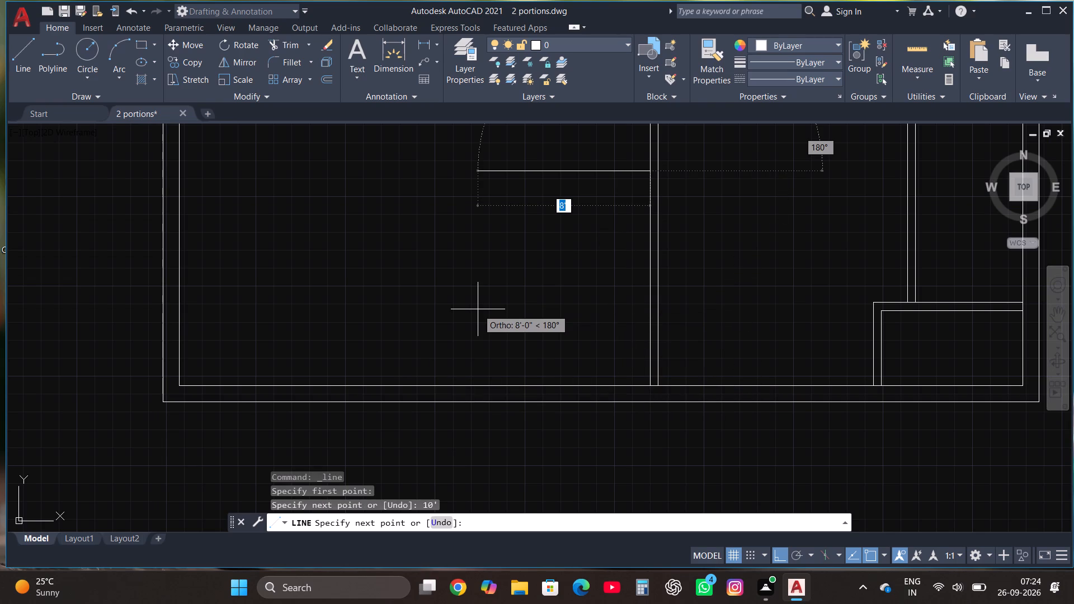
type("10'")
key("Return")
type("10'")
key("Return")
key("Escape")
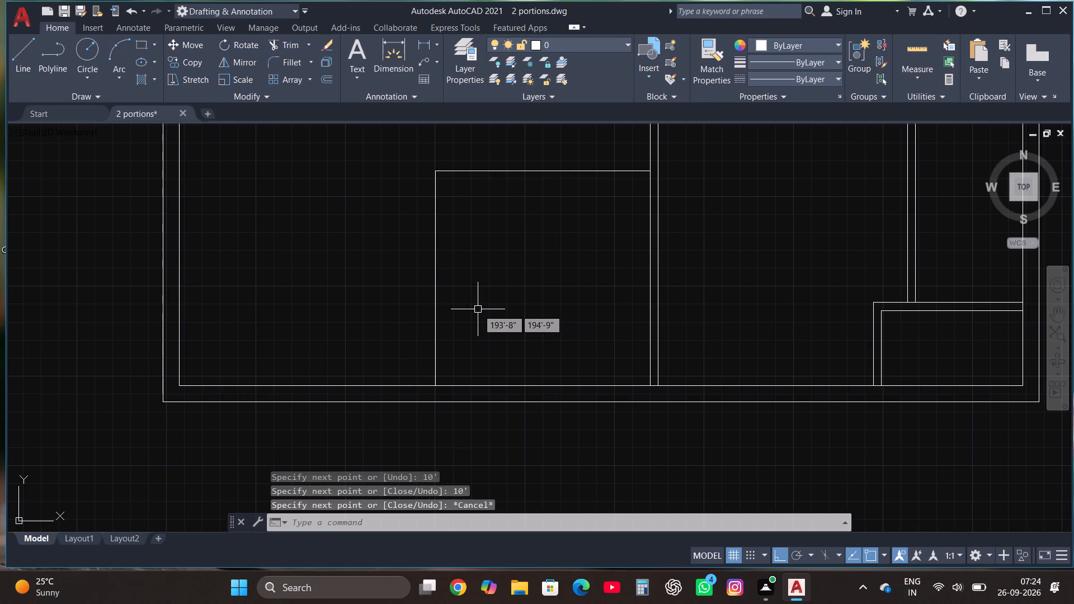
Offset the new room's west line and top line 4.5" outward.
left_click_drag(469, 287, 463, 276)
left_click(425, 157)
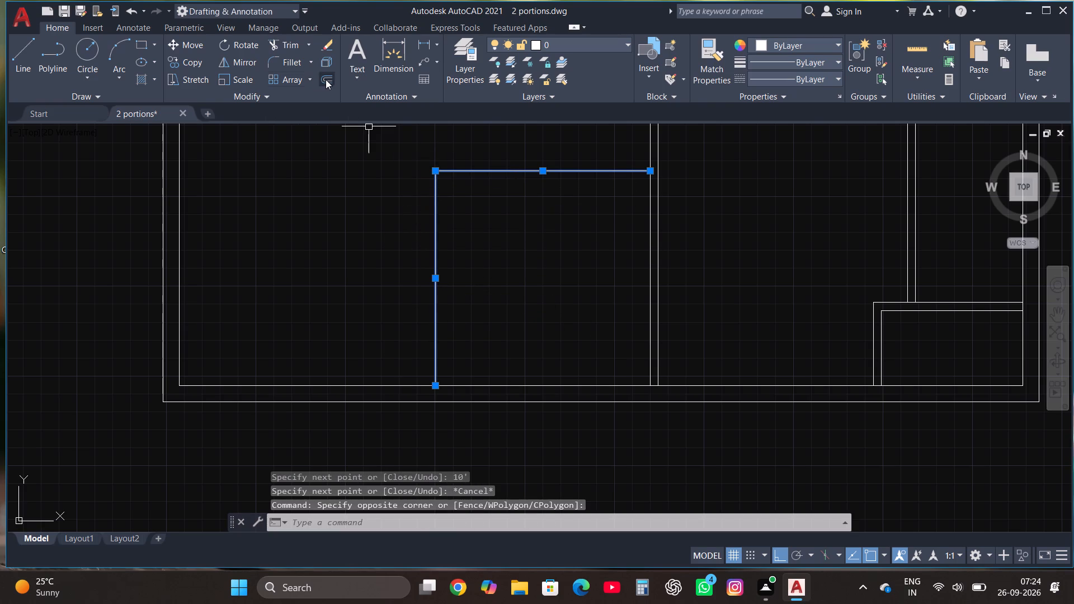
left_click(327, 79)
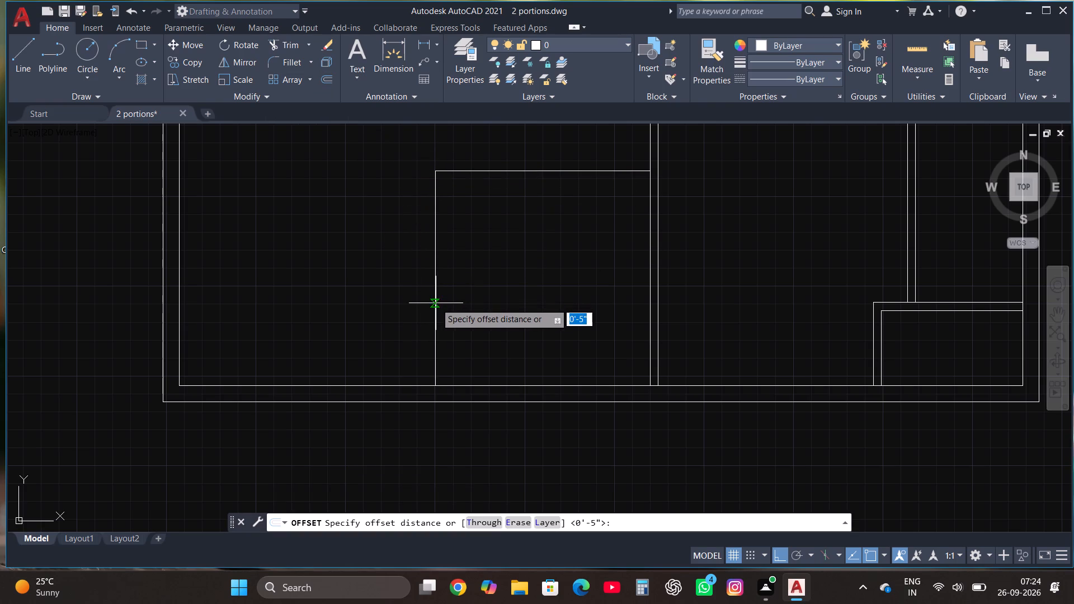
left_click(436, 303)
type("4.5\"")
key("Return")
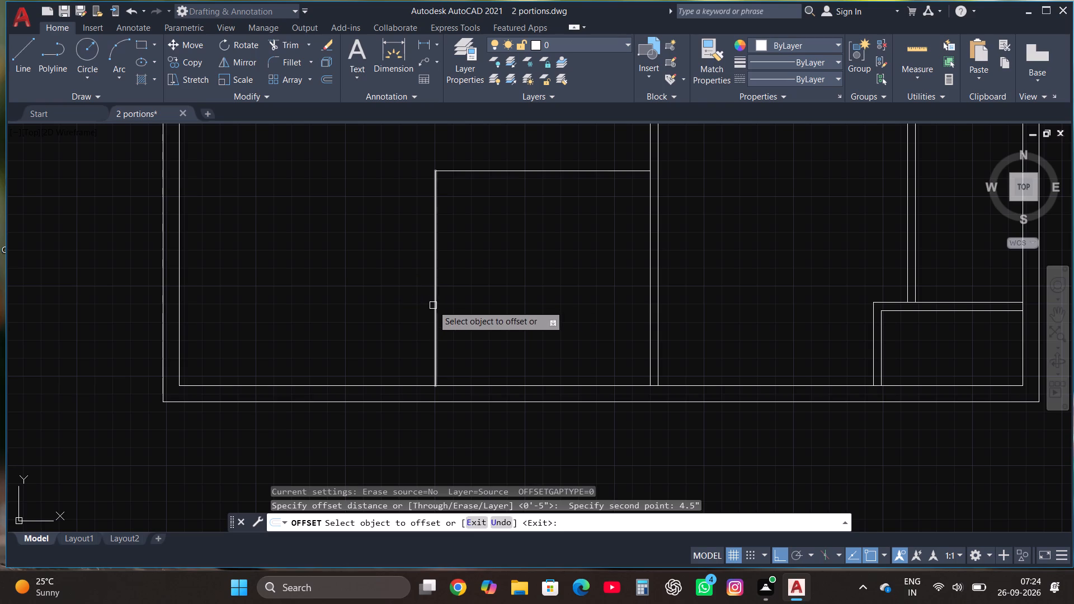
left_click(433, 305)
left_click(415, 281)
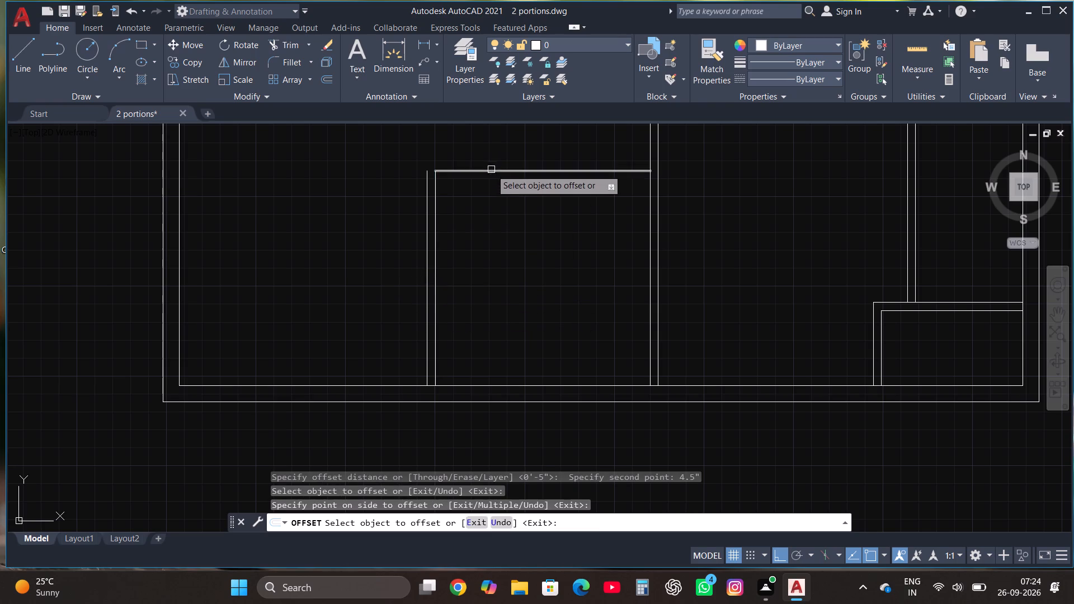
left_click(491, 169)
left_click(493, 156)
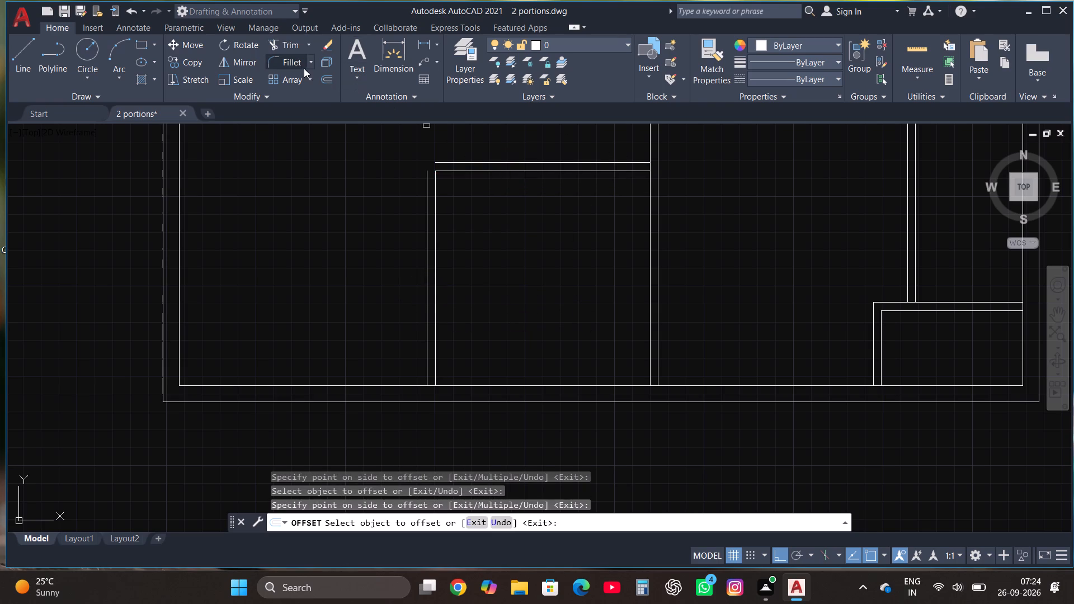
Fillet the two offset lines to close the new room's outer north-west corner.
left_click(285, 66)
left_click(426, 210)
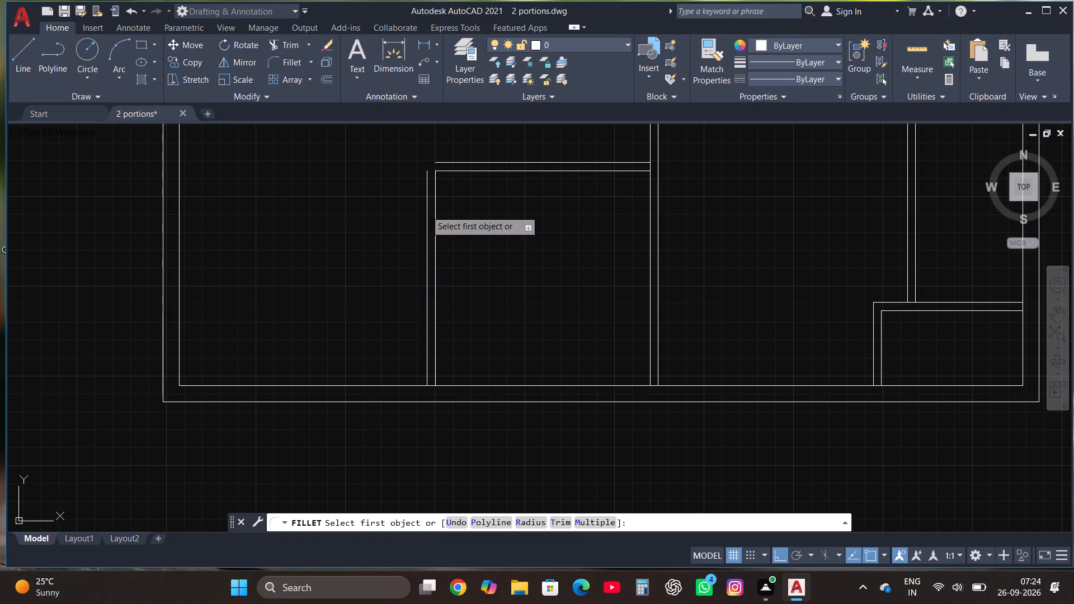
left_click(454, 161)
Draw a line from the plan's inner south-west corner: 3'6" up along the wall and 13' east.
scroll(479, 265, "down", 2)
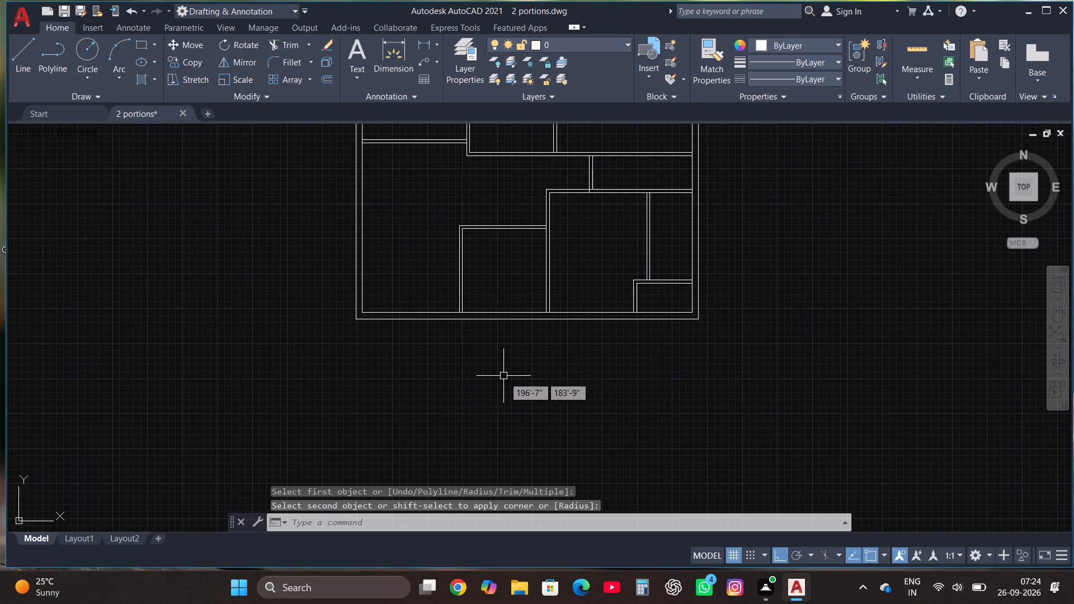
scroll(351, 270, "up", 2)
left_click(16, 54)
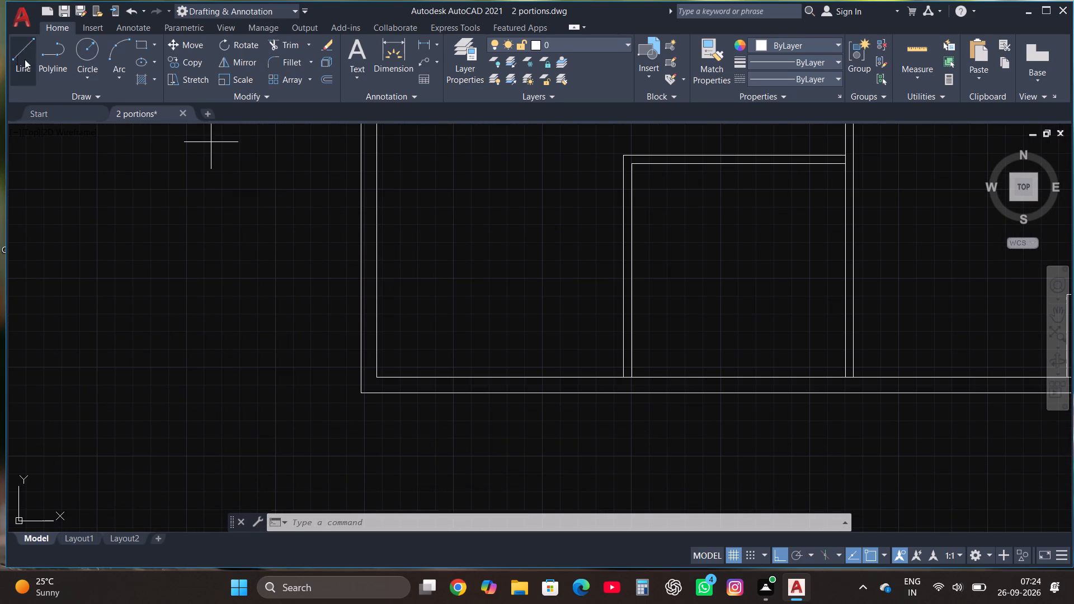
left_click(376, 379)
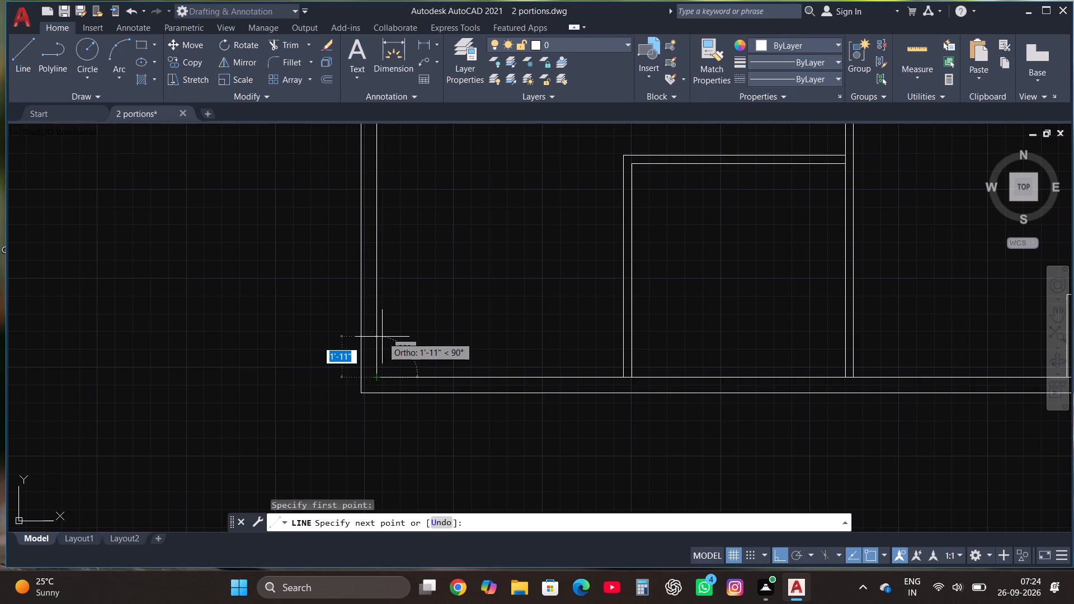
type("3'6\"")
key("Return")
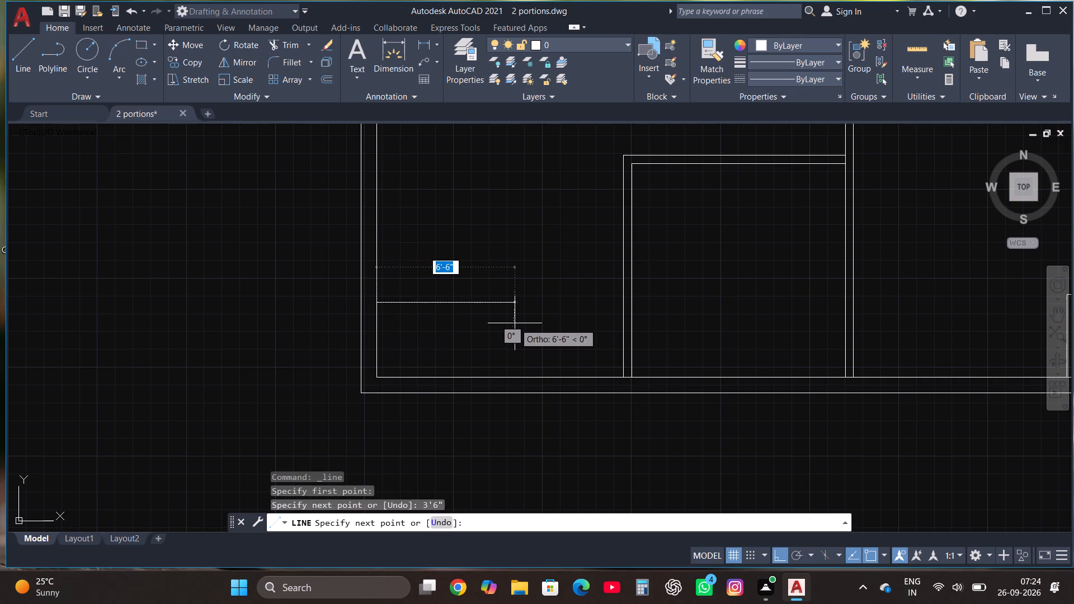
type("13'")
key("Return")
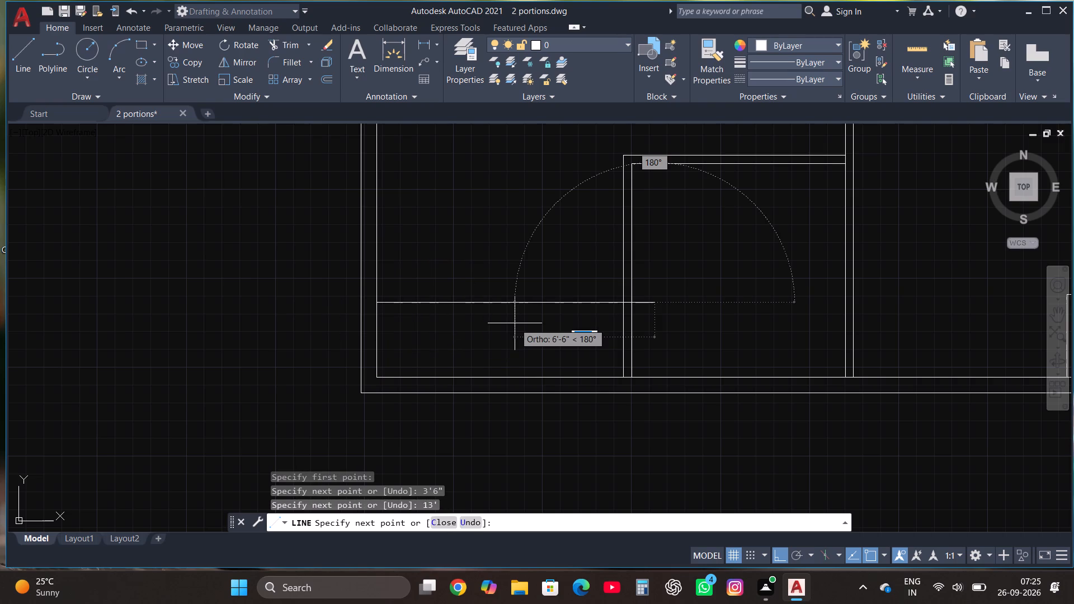
key("Escape")
Trim the 13' line back to the west outer face of the 10' room's partition.
scroll(354, 427, "down", 1)
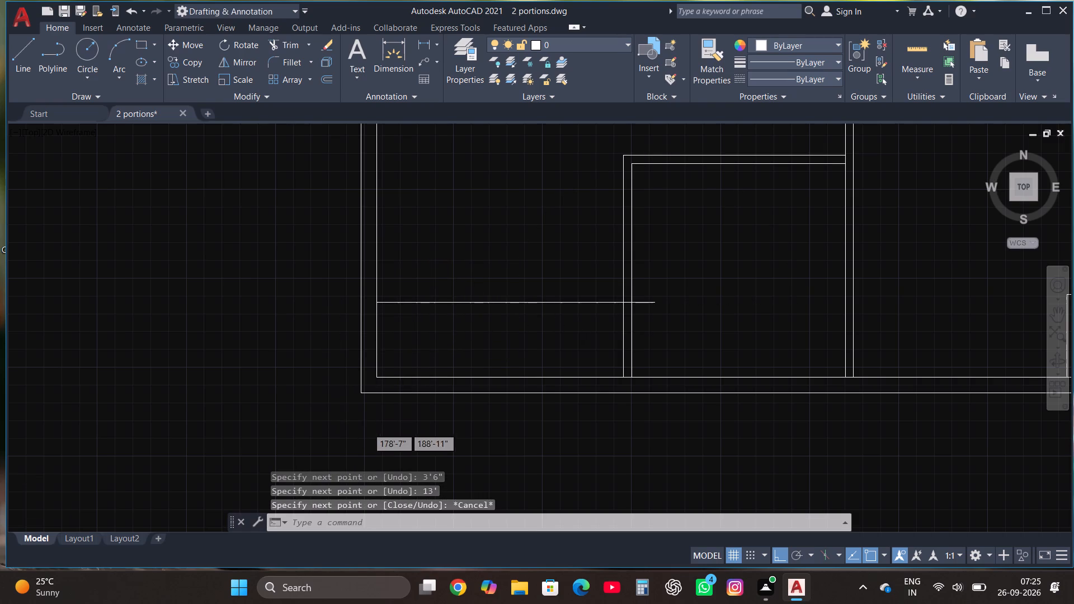
scroll(616, 355, "up", 1)
left_click(284, 47)
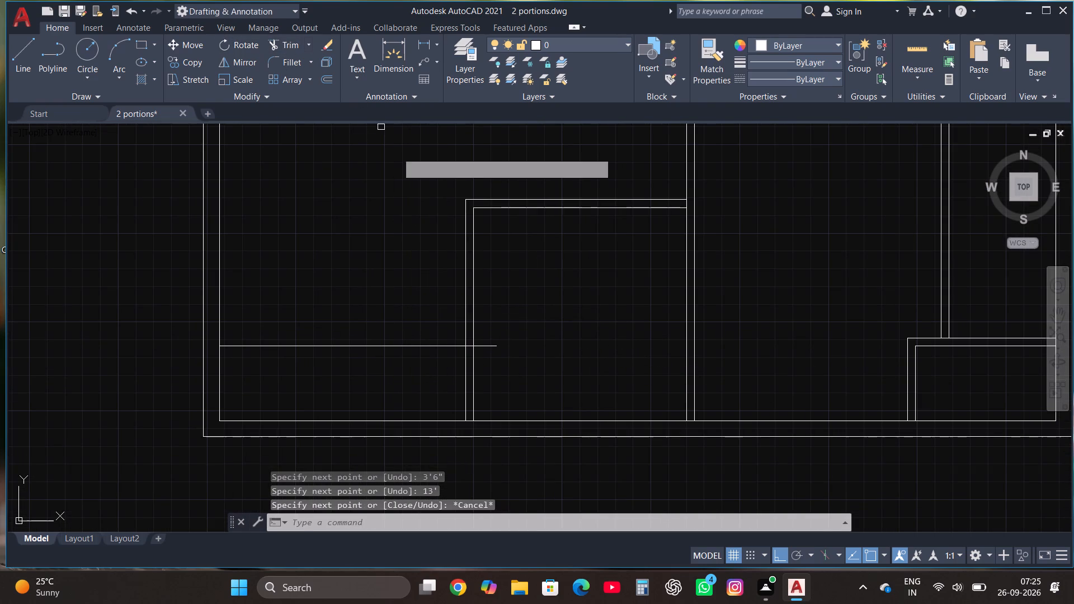
left_click(494, 346)
scroll(481, 346, "up", 2)
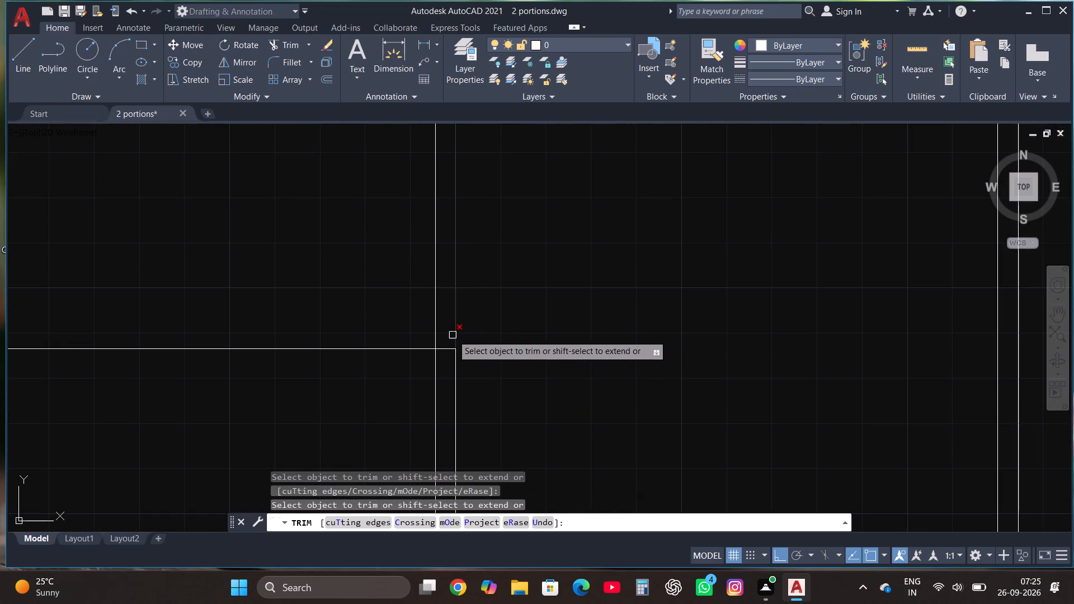
left_click(443, 351)
key("Escape")
Offset the trimmed horizontal line 9" upward to form a wall.
scroll(516, 389, "down", 2)
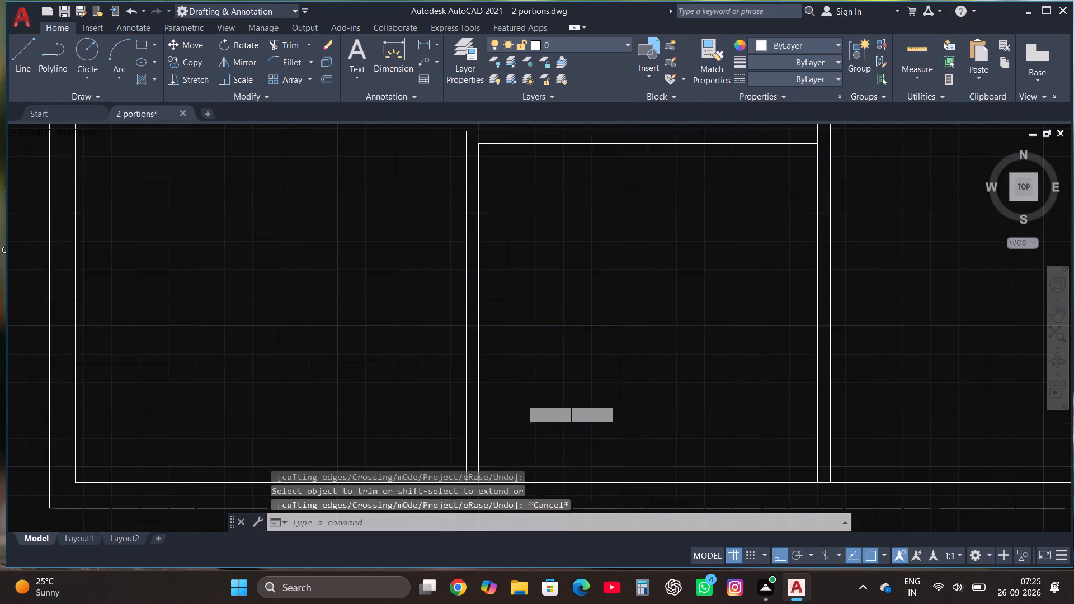
scroll(528, 404, "down", 1)
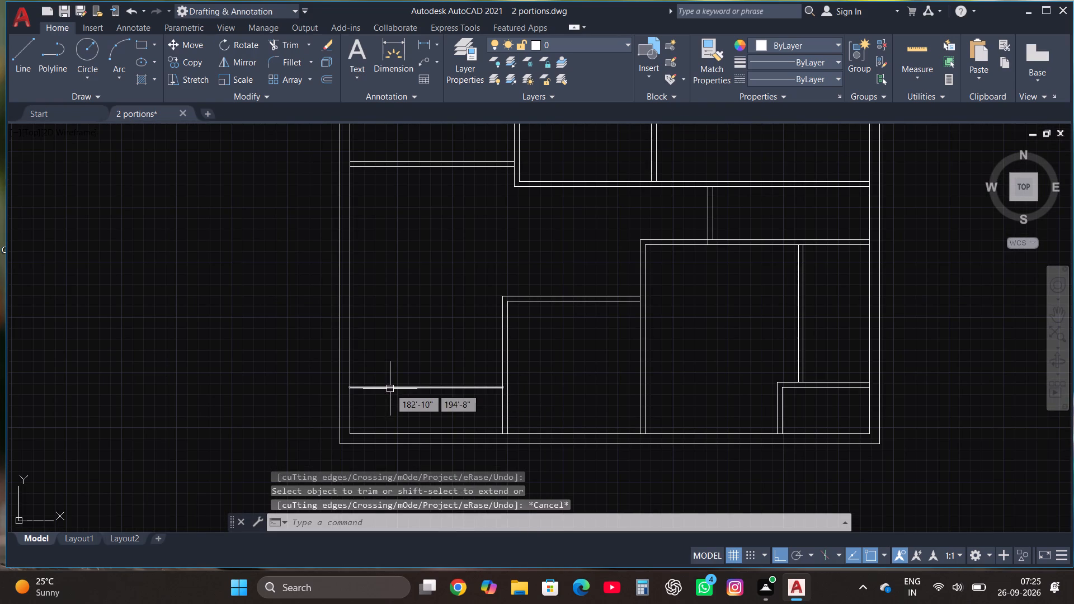
left_click(390, 389)
scroll(461, 411, "up", 2)
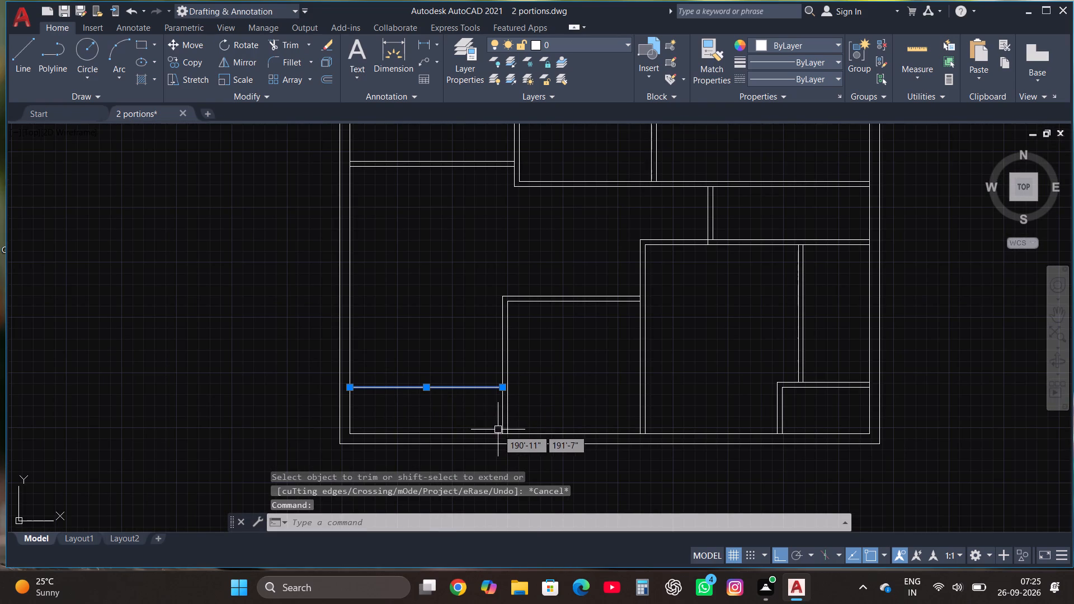
scroll(498, 430, "up", 1)
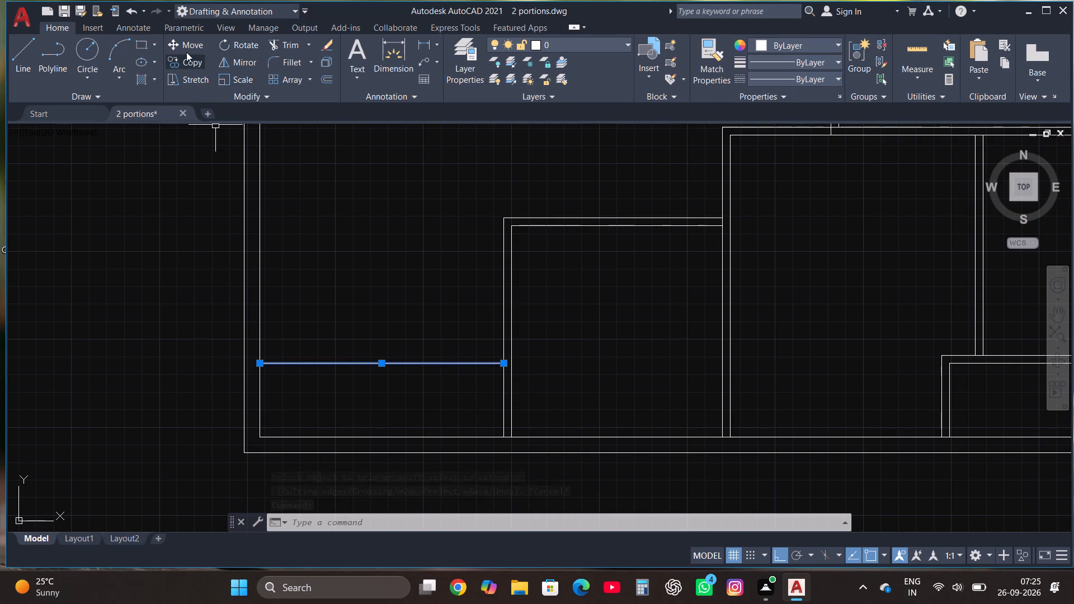
left_click(330, 78)
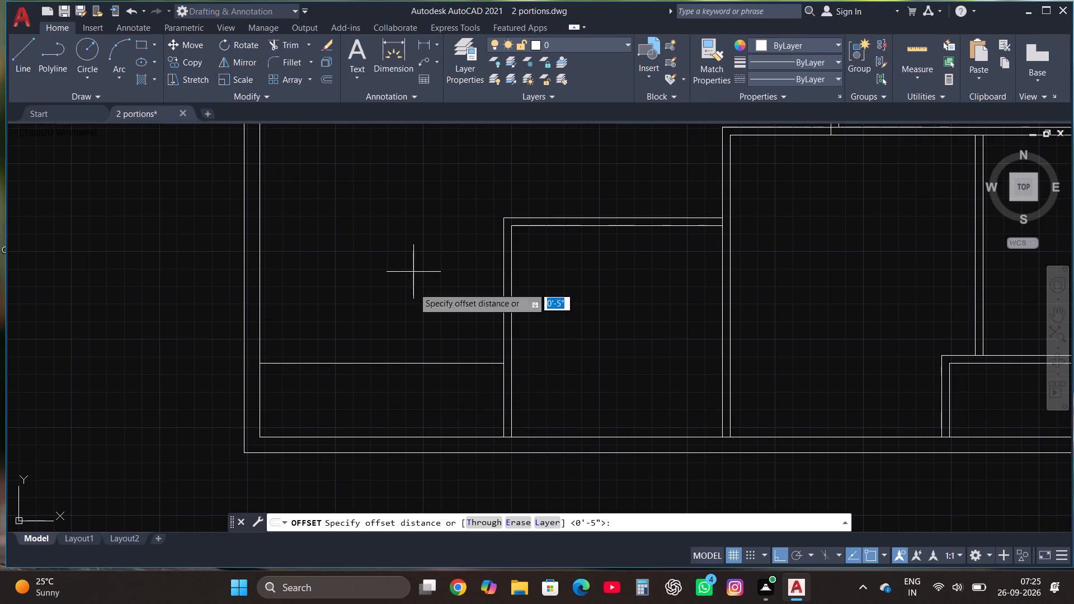
left_click(408, 365)
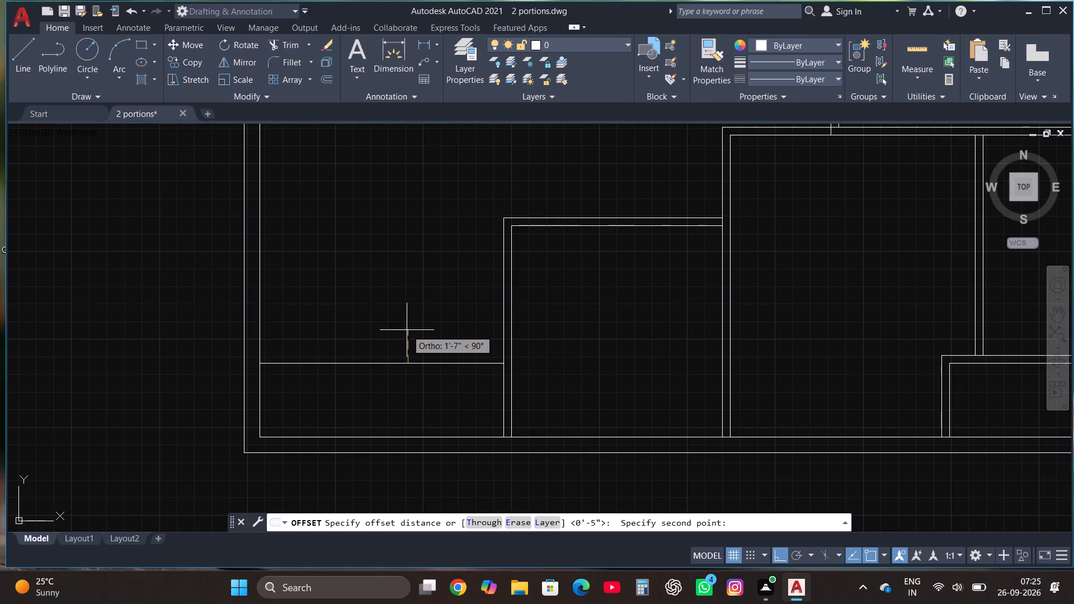
type("9\"")
key("Return")
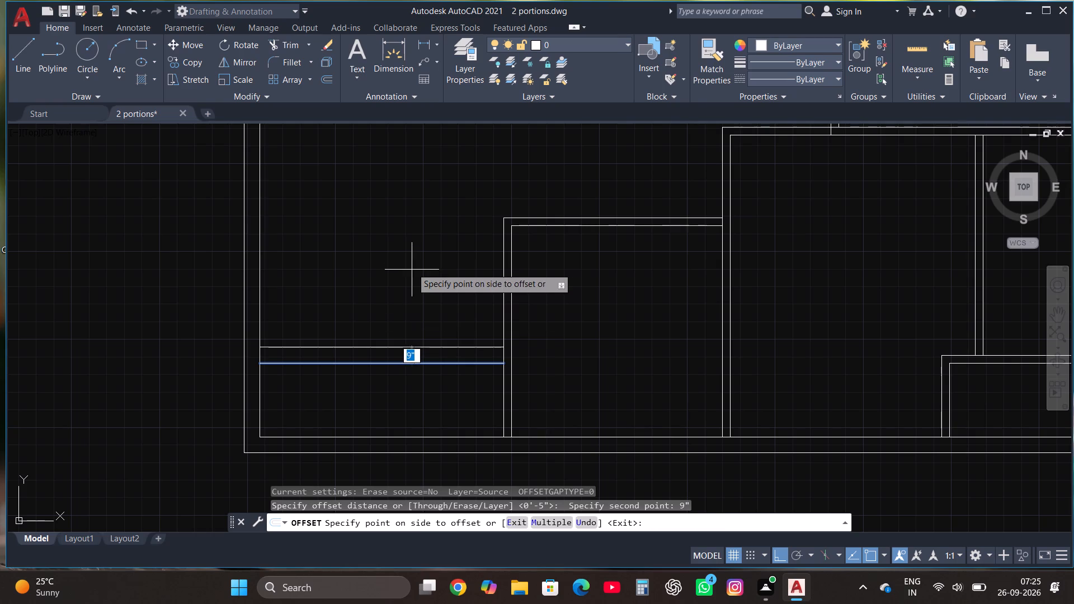
left_click(413, 262)
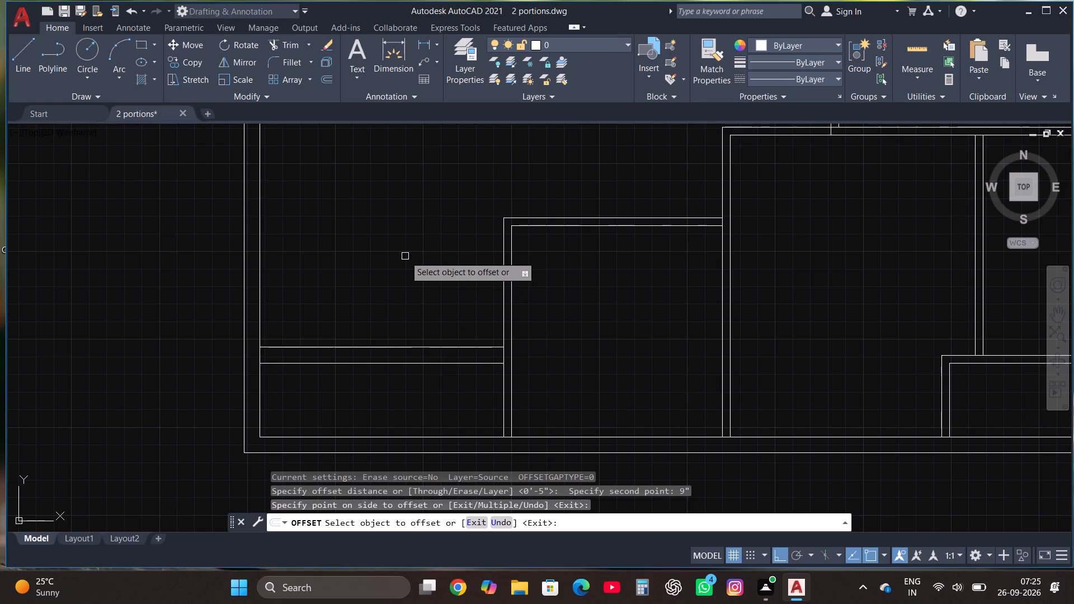
Draw a rectangle outline from the 9" wall's upper east end: 4' west, 7' up, east in line with the partition face, and down onto it.
left_click(20, 71)
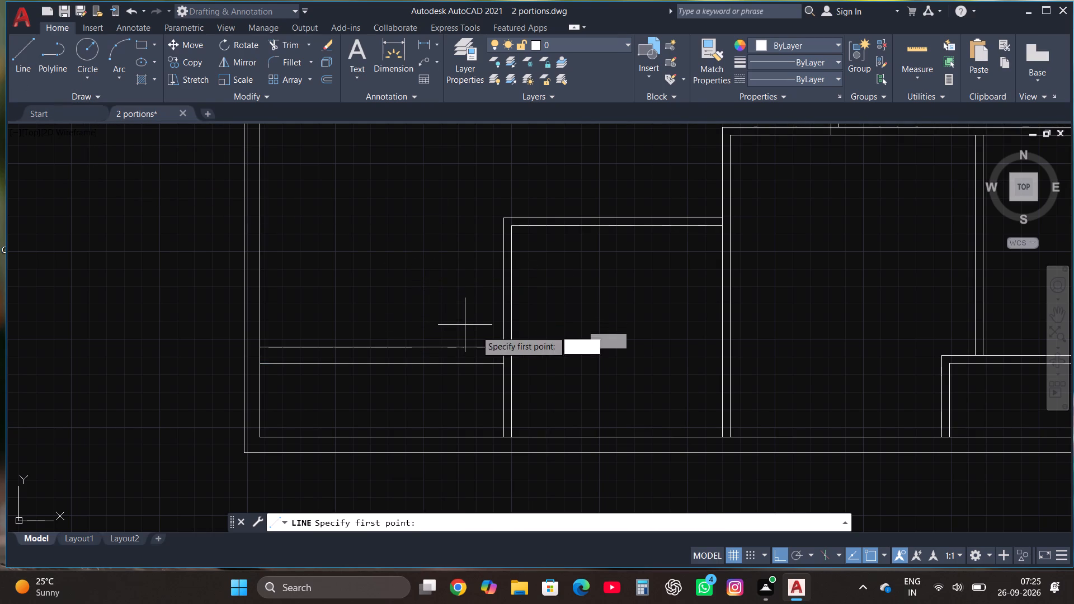
left_click(504, 348)
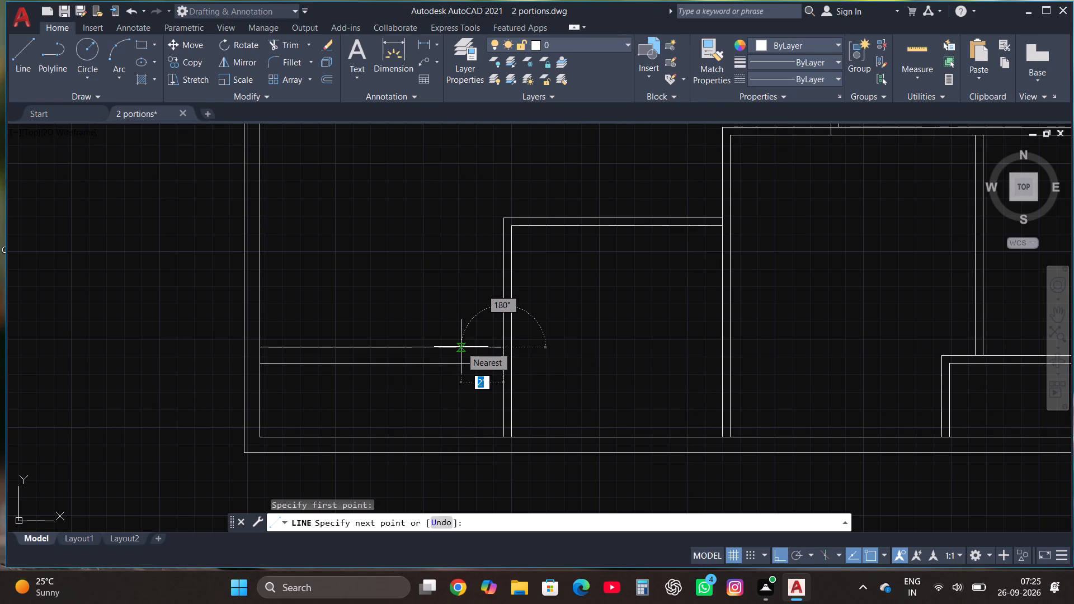
type("4'")
key("Return")
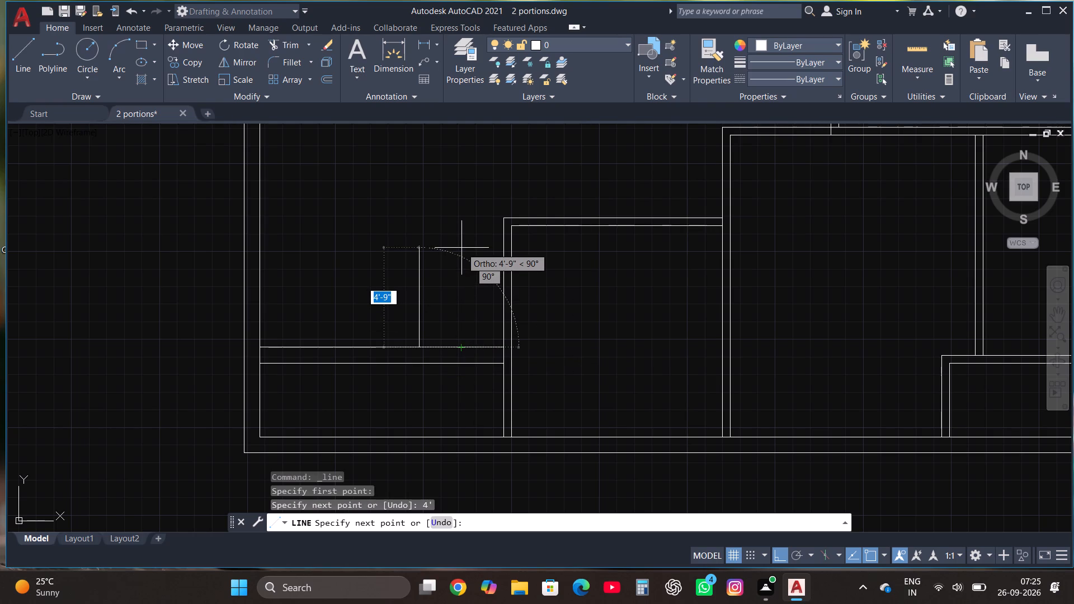
type("7'")
key("Return")
scroll(461, 258, "down", 2)
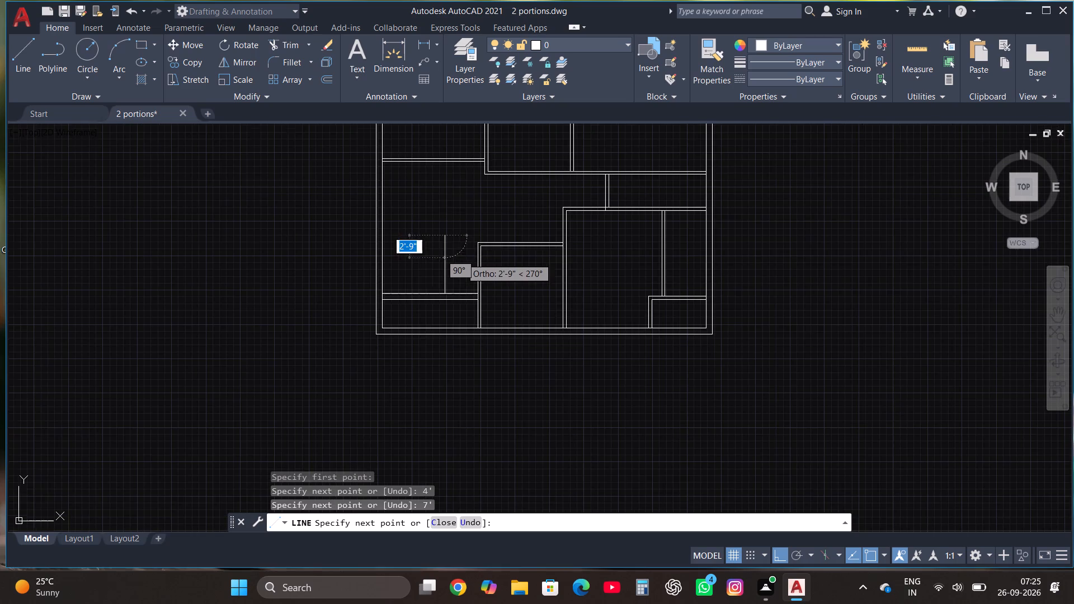
scroll(481, 230, "up", 2)
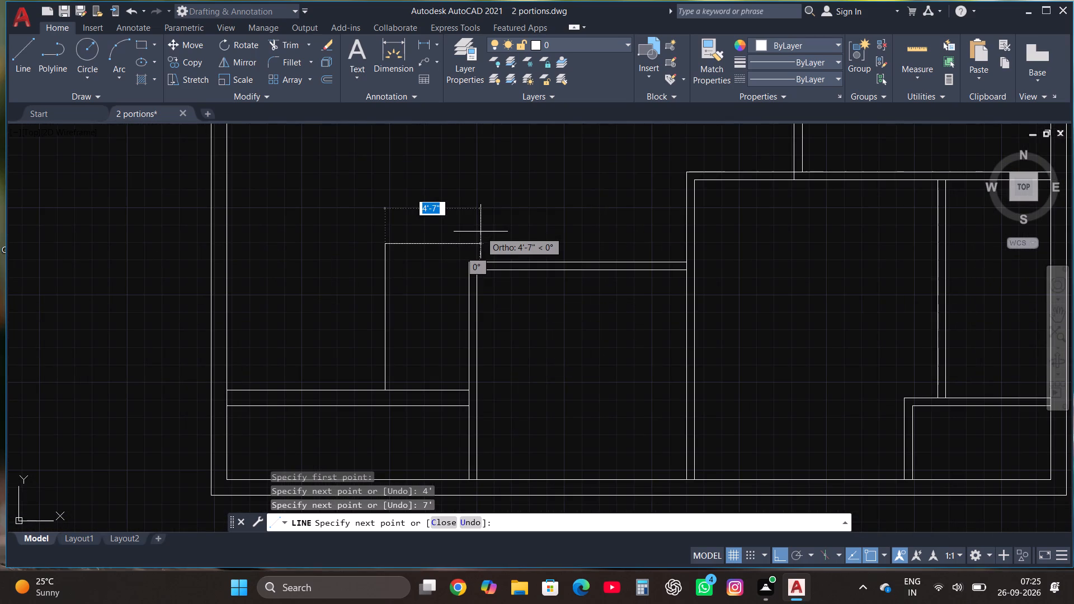
scroll(479, 232, "up", 1)
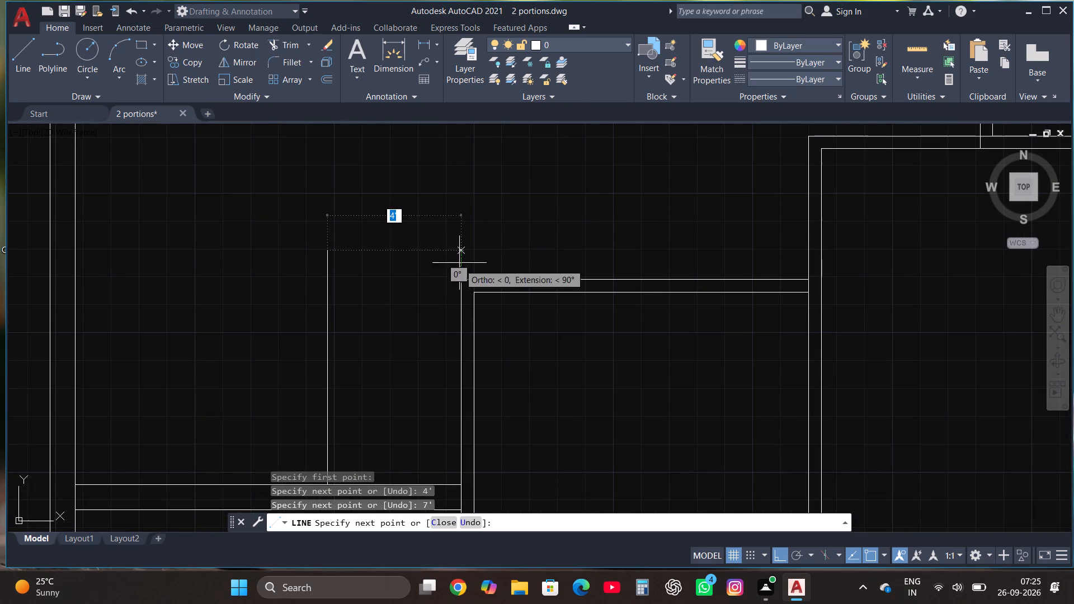
left_click(459, 261)
left_click(461, 307)
key("Escape")
scroll(642, 301, "down", 3)
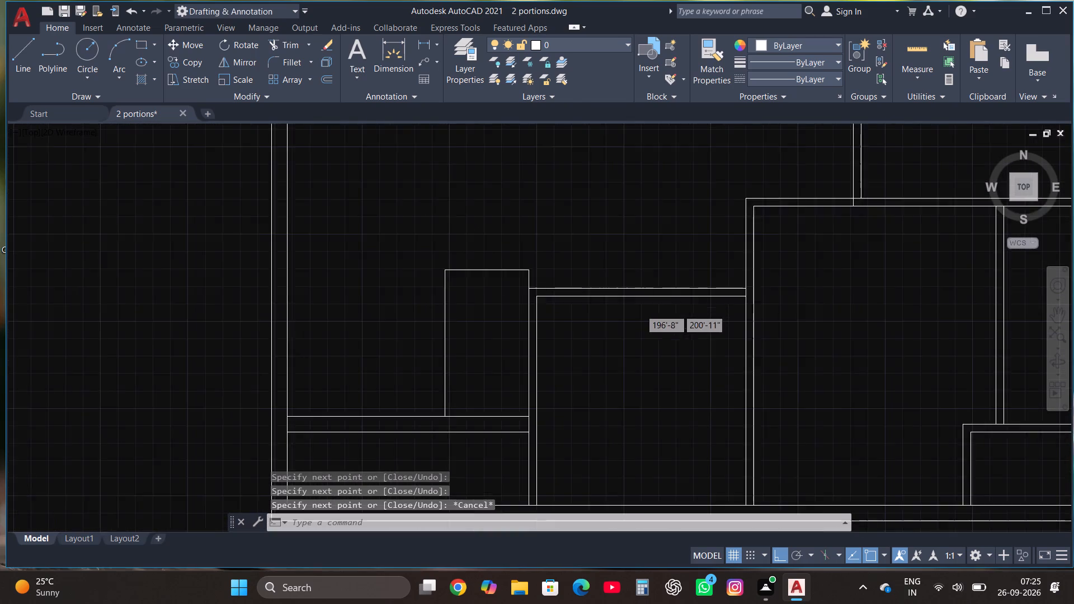
Offset the west, north and east sides of the 4' by 7' rectangle outline 4.5" outward as partition faces.
scroll(600, 317, "up", 2)
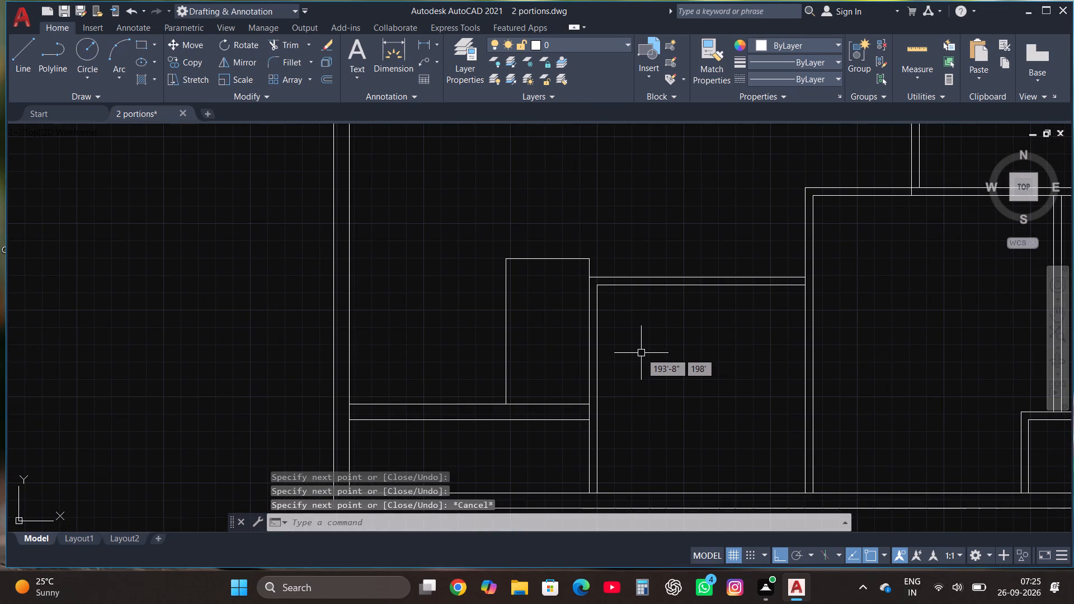
scroll(641, 352, "up", 1)
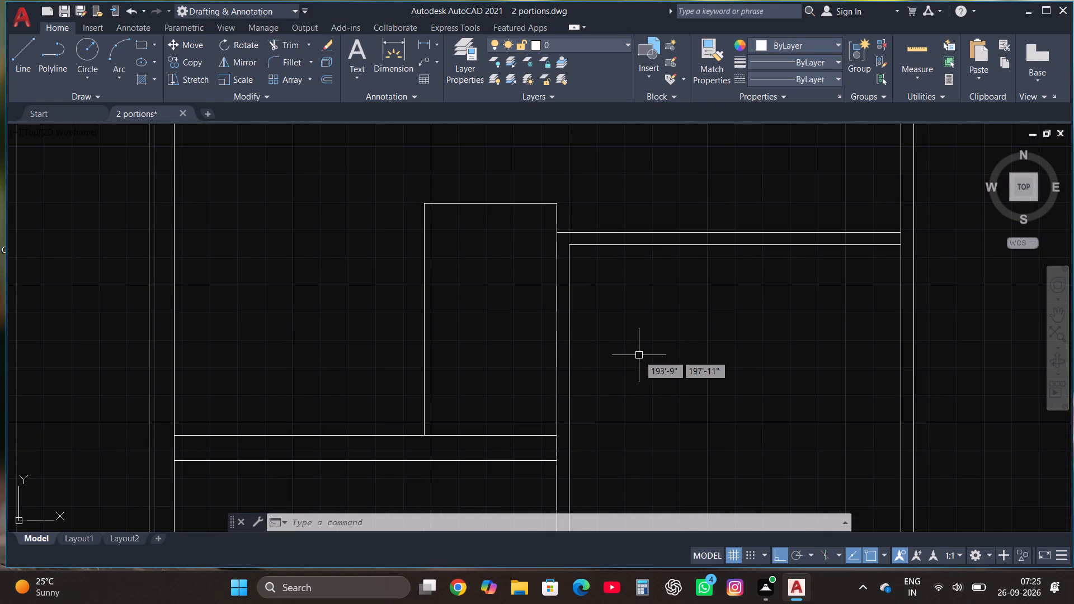
left_click_drag(490, 338, 477, 318)
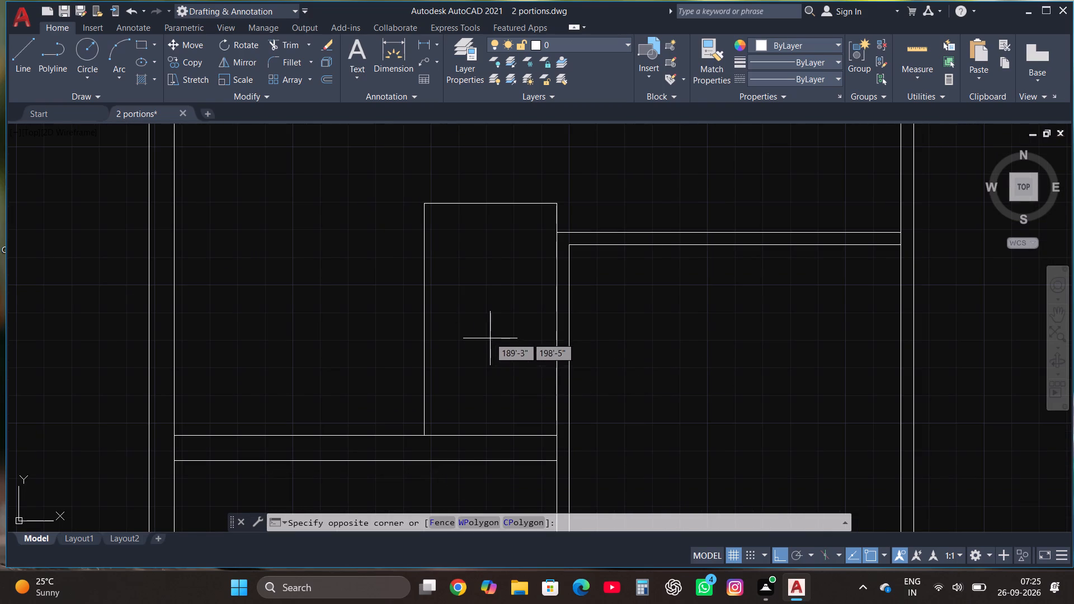
left_click(362, 149)
left_click(327, 83)
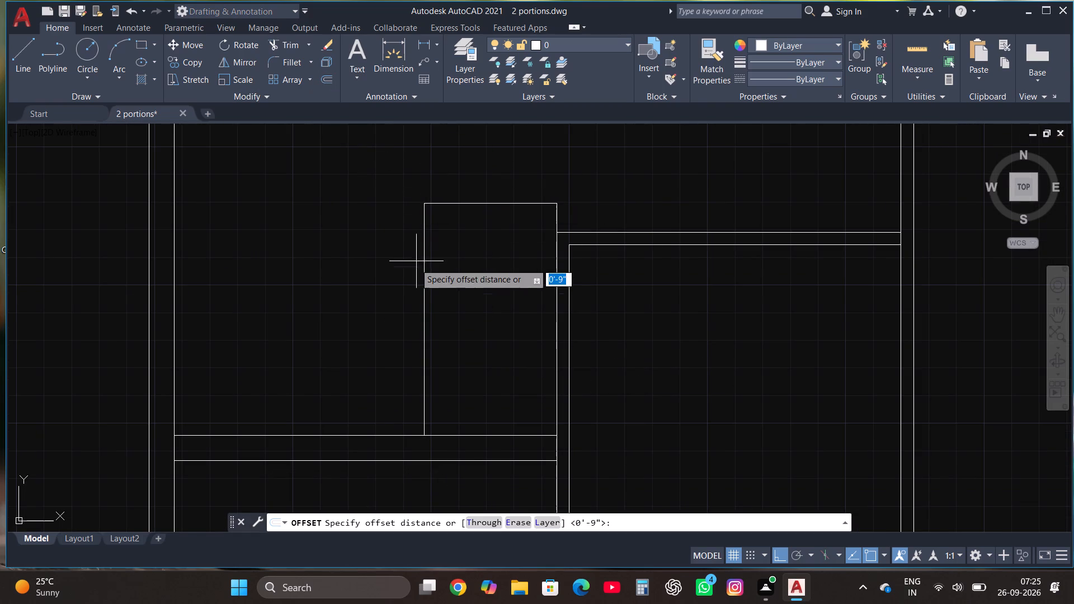
left_click(424, 291)
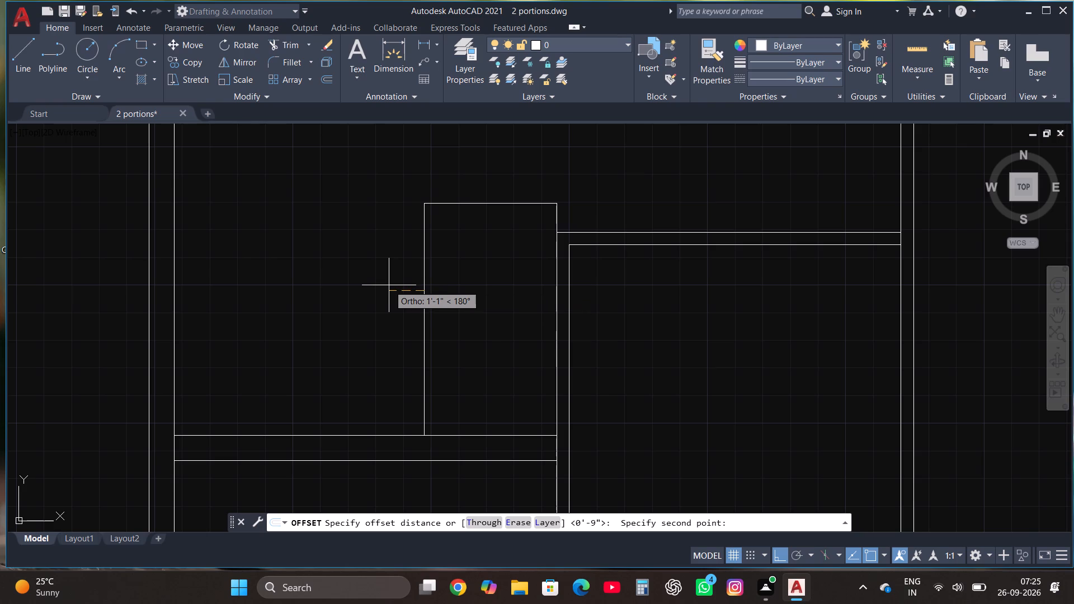
type("4.5\"")
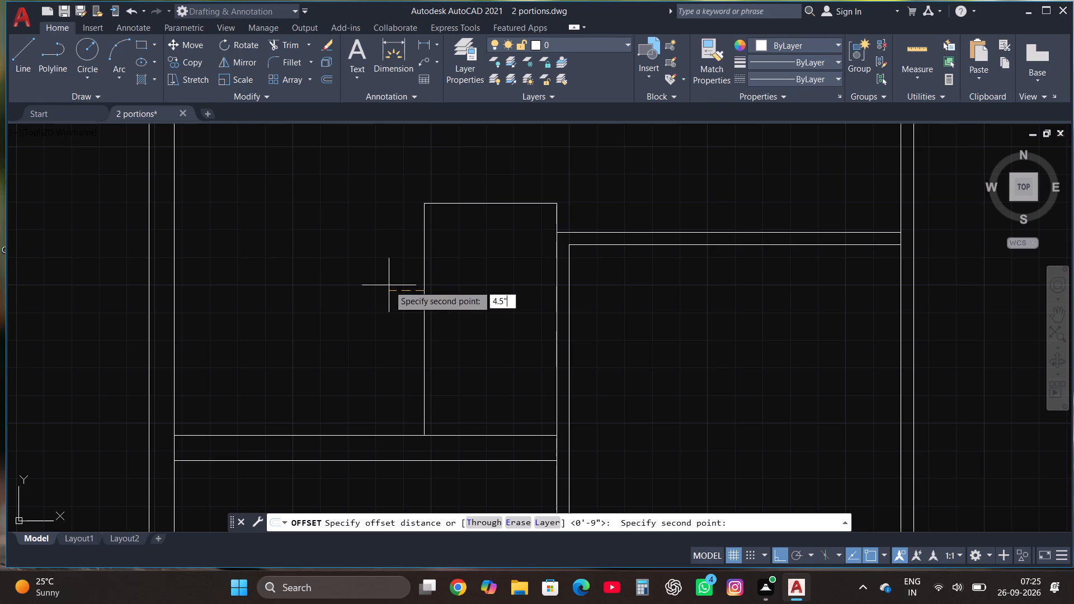
key("Return")
left_click(426, 318)
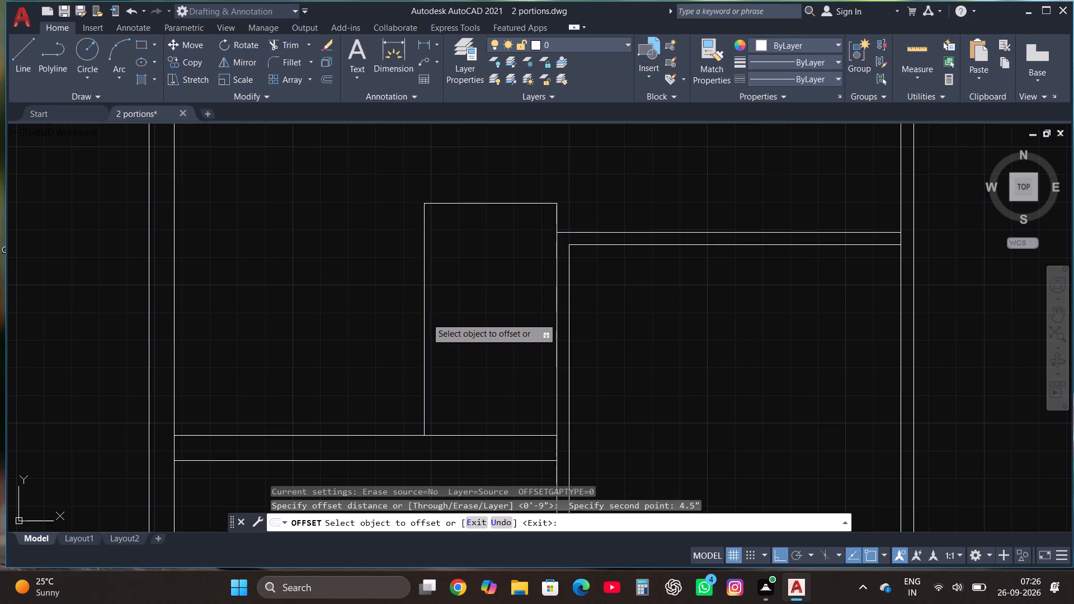
left_click(397, 331)
left_click(520, 206)
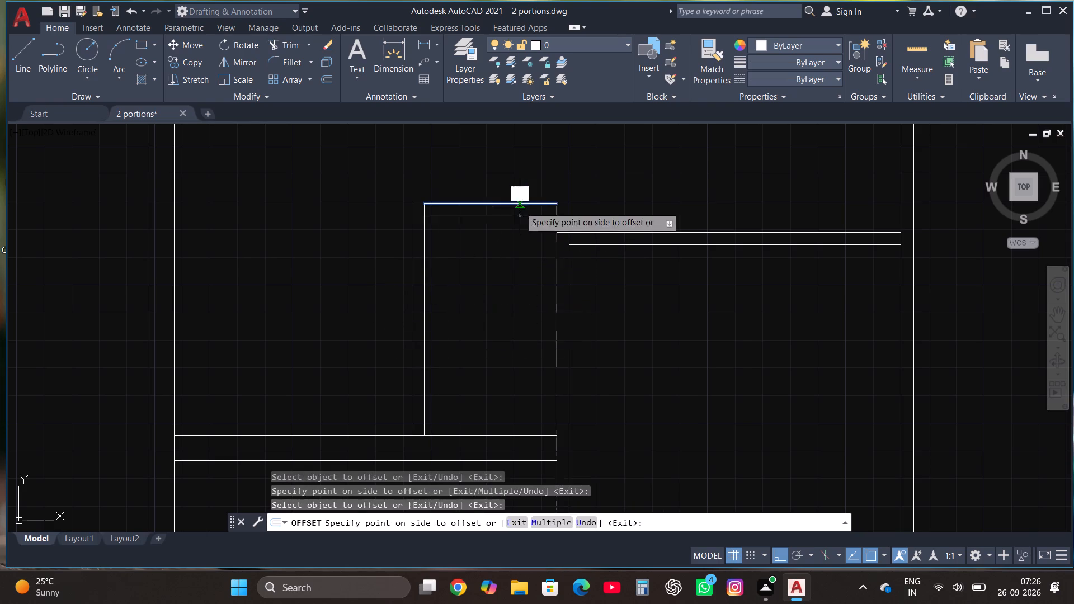
left_click(527, 174)
left_click(557, 220)
left_click(587, 217)
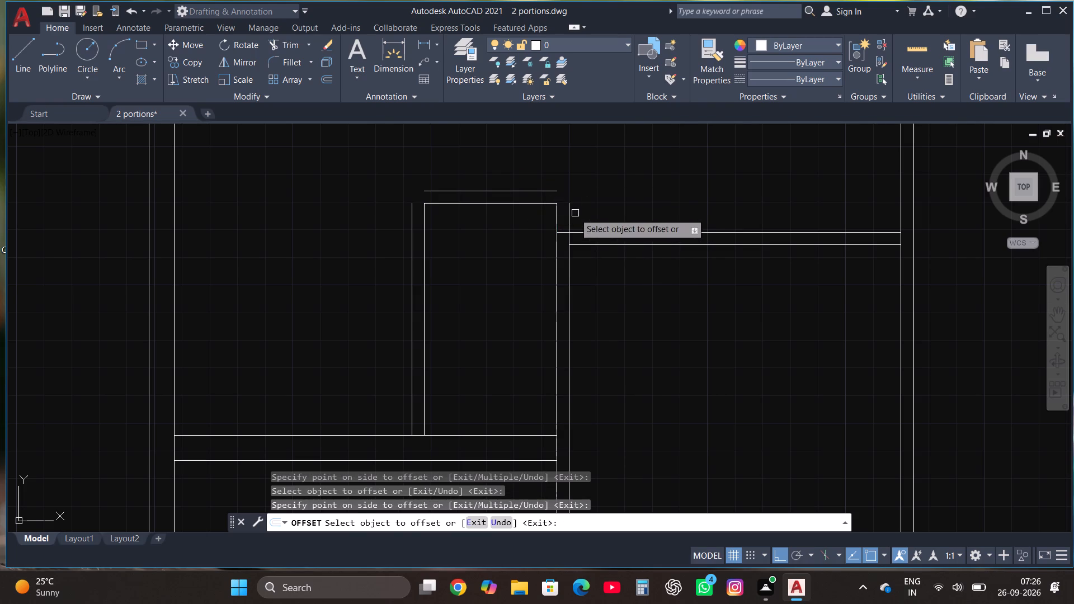
Fillet the offset lines into closed outer corners at the small room's north-west and north-east.
left_click(290, 55)
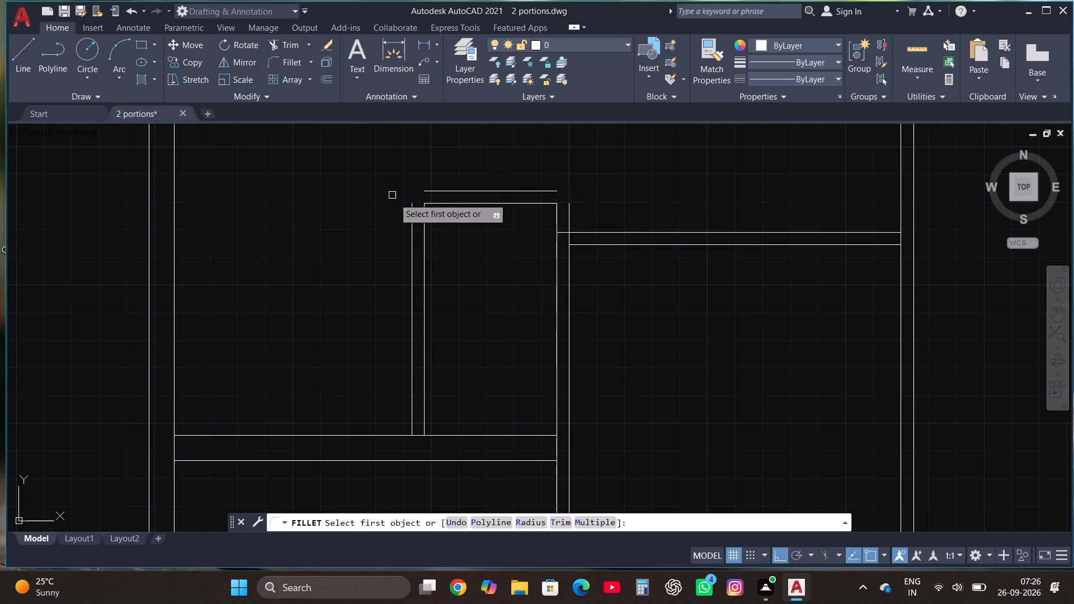
left_click(411, 220)
left_click(431, 195)
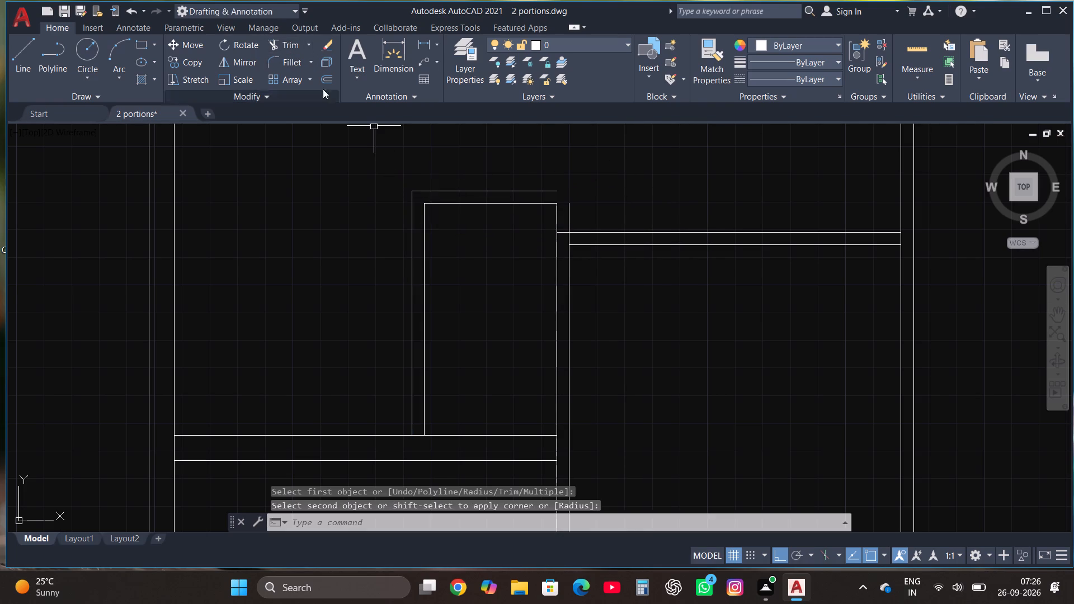
left_click(285, 64)
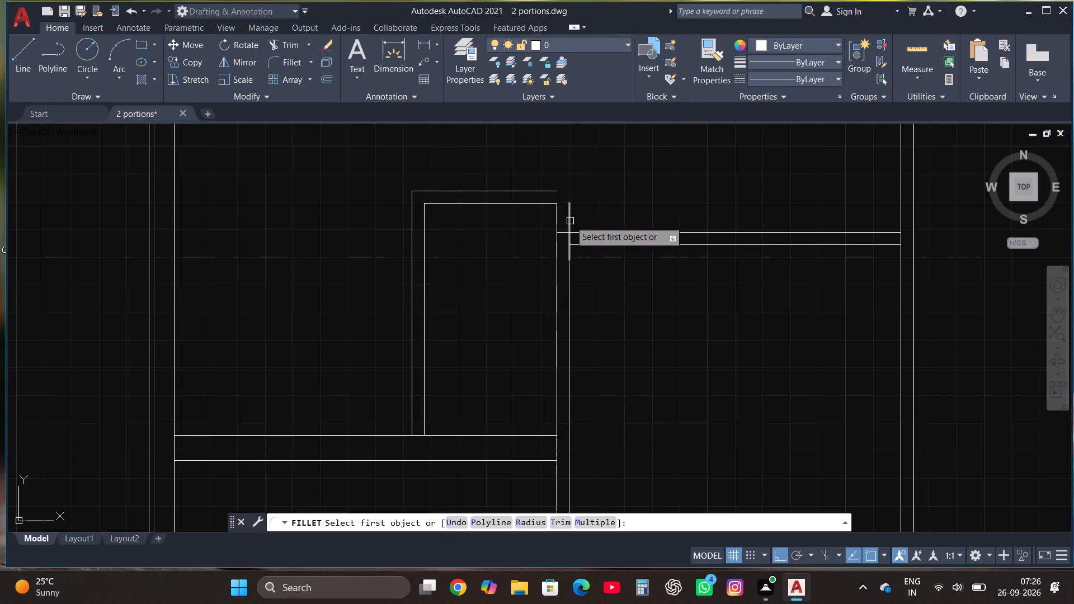
left_click(571, 221)
left_click(546, 193)
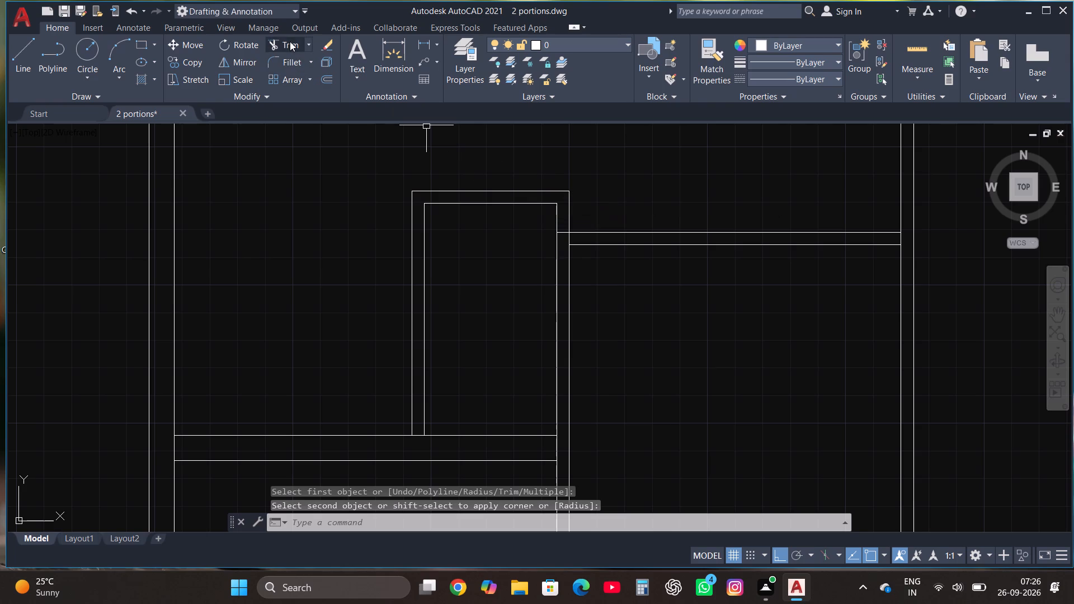
Trim the crossing lines where the small room's partitions, the 9" wall and the adjoining room's north partition meet.
left_click(290, 41)
left_click(564, 235)
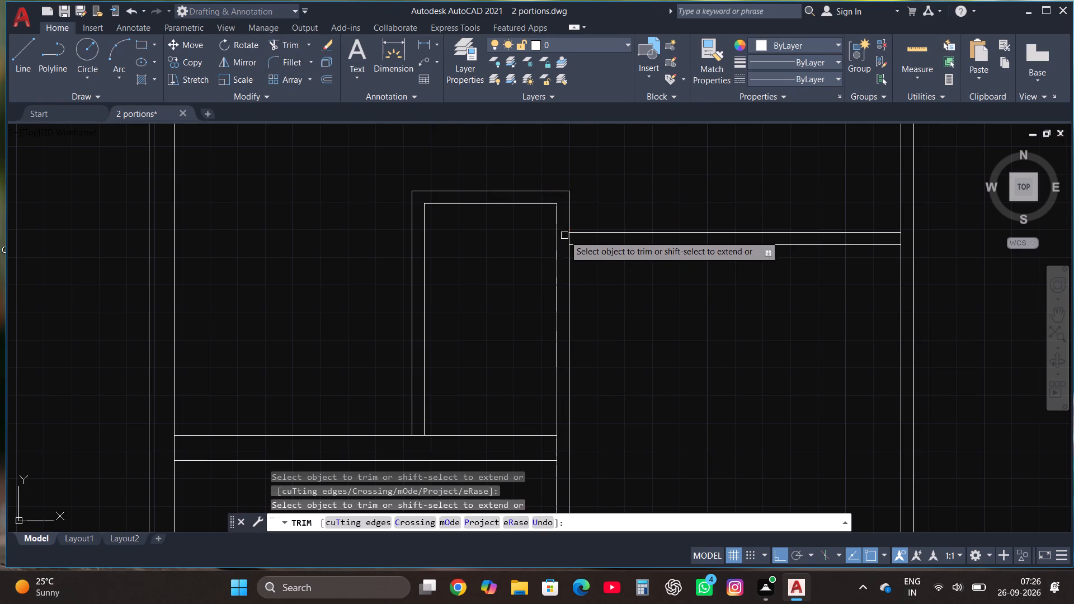
left_click(569, 238)
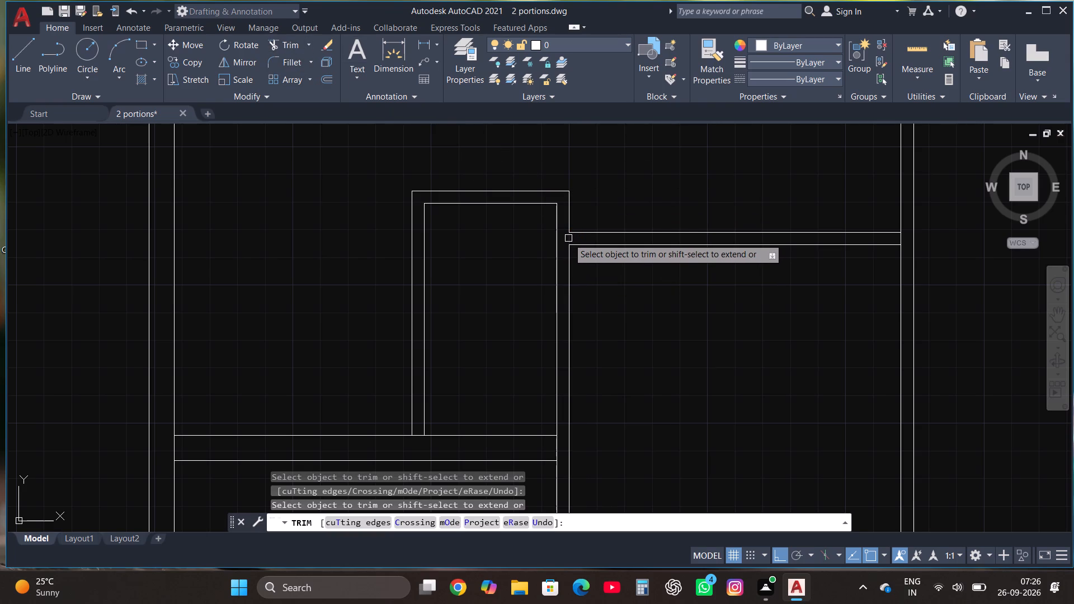
left_click(416, 436)
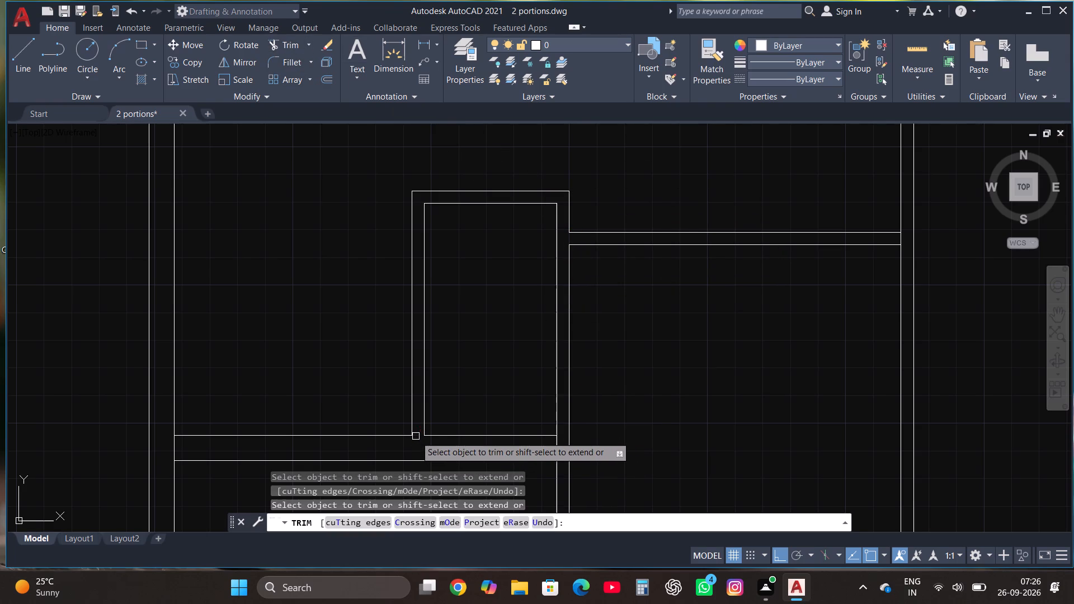
left_click(176, 451)
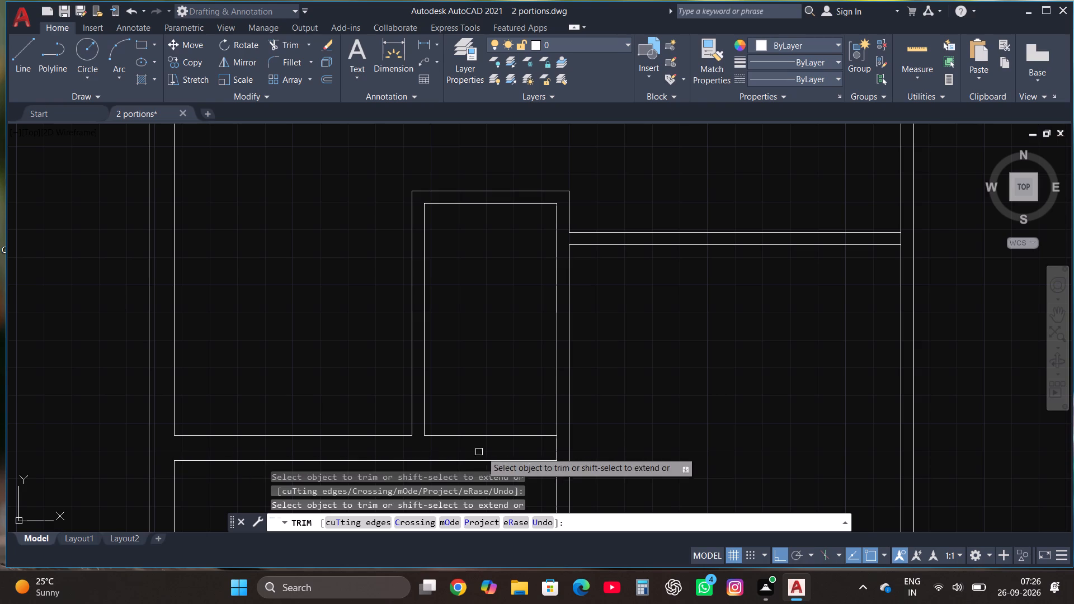
left_click(555, 446)
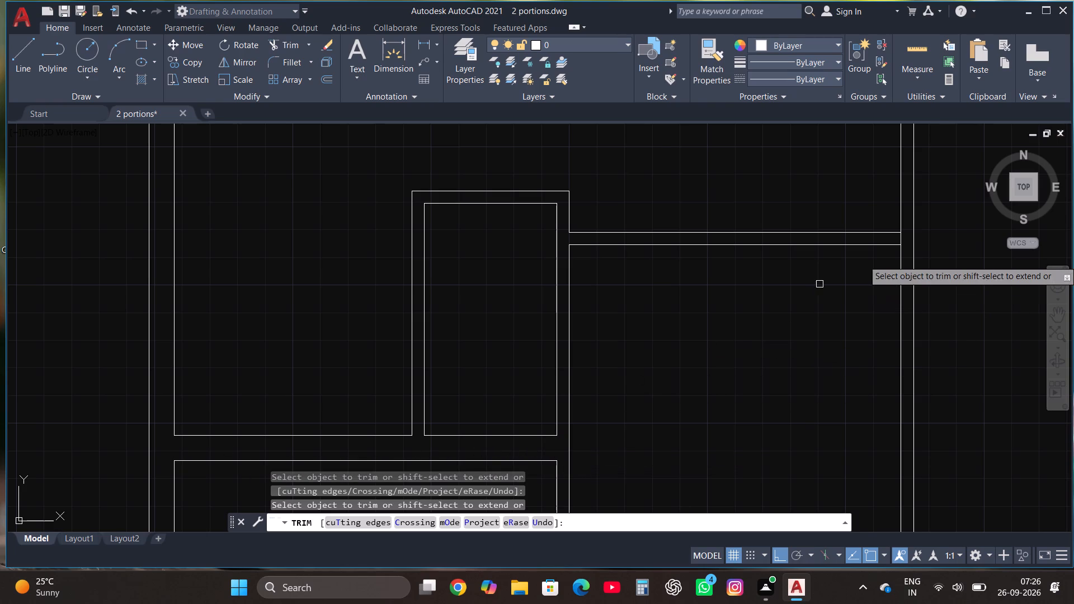
left_click(903, 237)
Trim the south wall's inner line between the faces of the partition just east of the 9" wall.
scroll(697, 234, "down", 3)
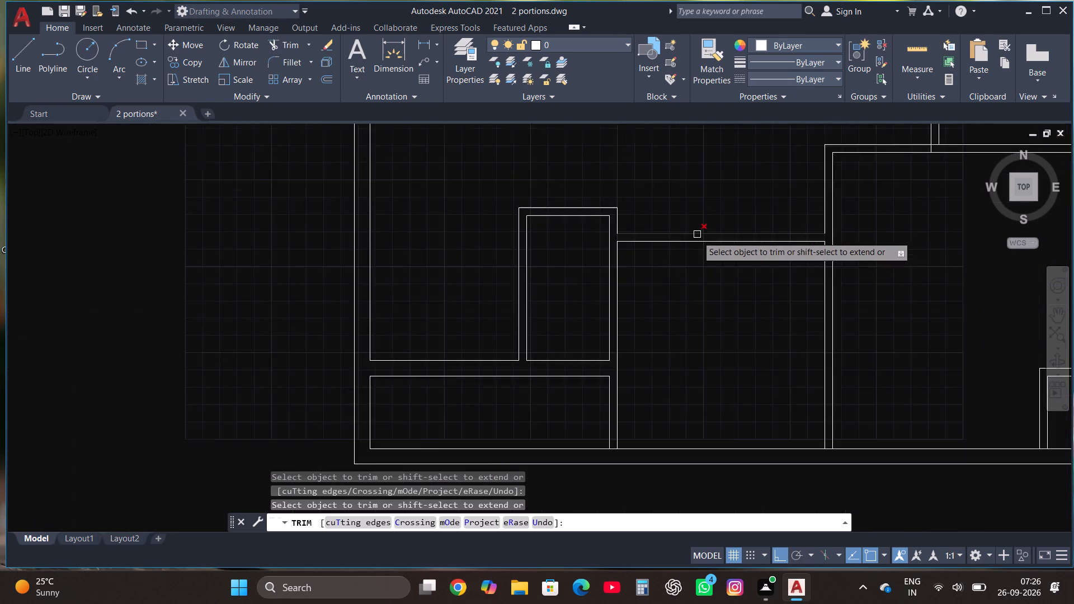
scroll(757, 232, "up", 4)
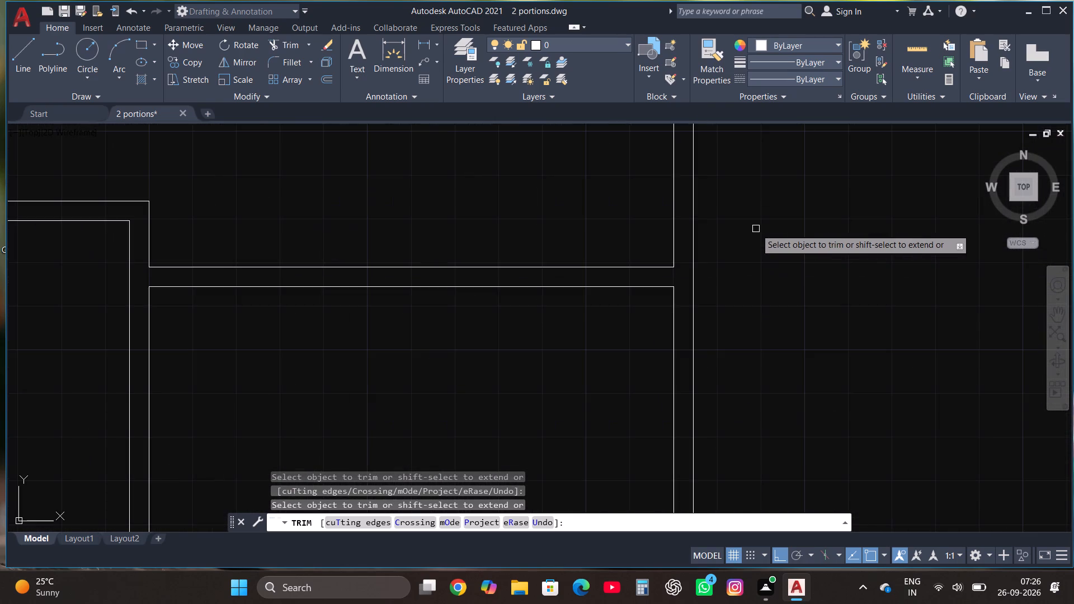
scroll(755, 229, "down", 4)
scroll(668, 336, "up", 4)
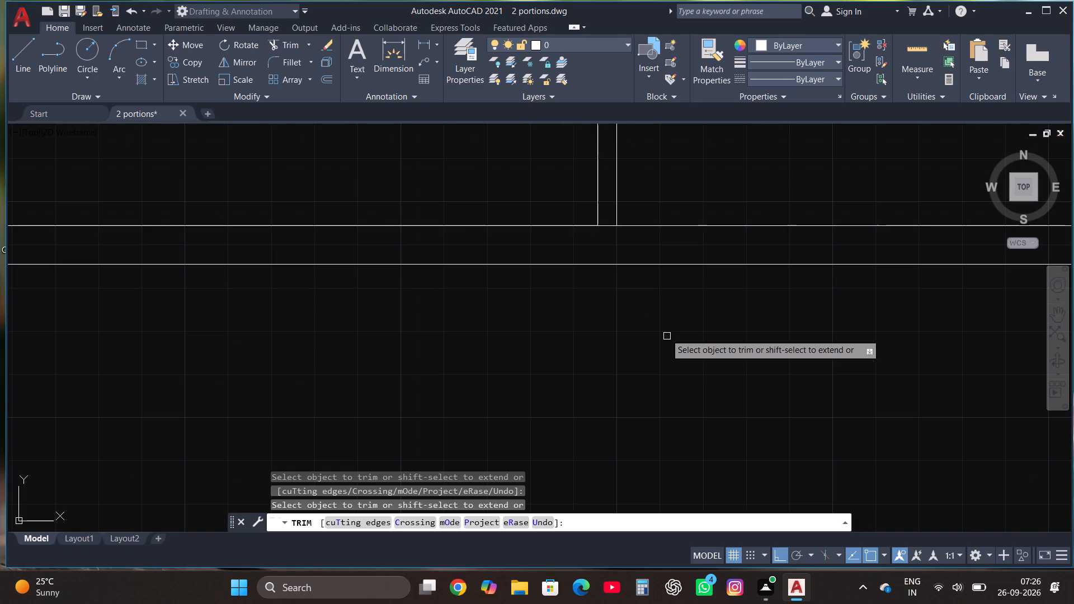
left_click(608, 227)
scroll(635, 334, "down", 2)
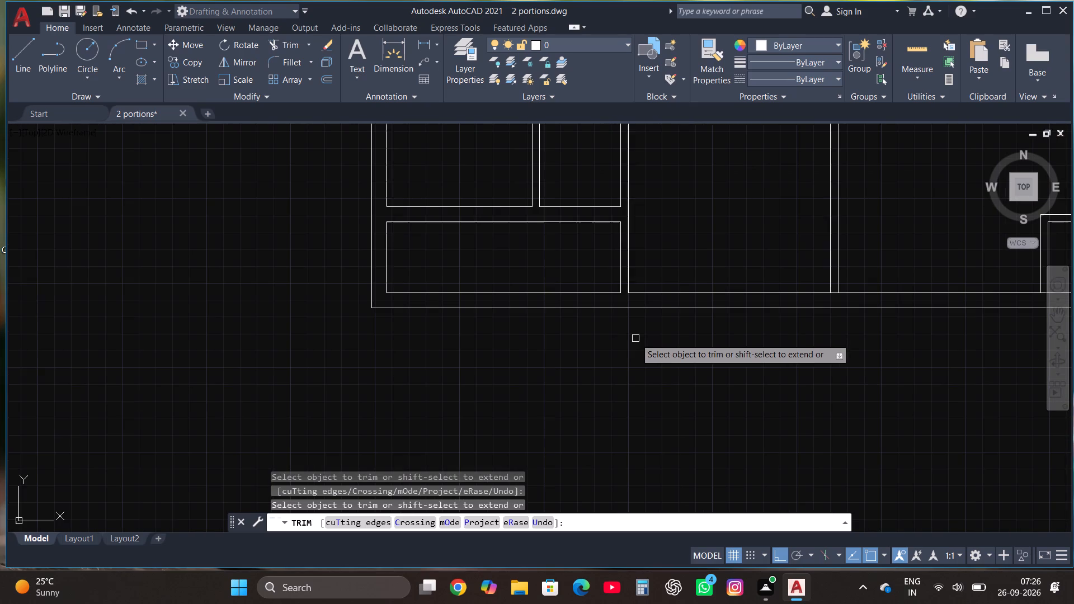
Trim the south-east corner room's junctions with the vertical partition above it and with the south wall's inner line.
scroll(586, 343, "down", 1)
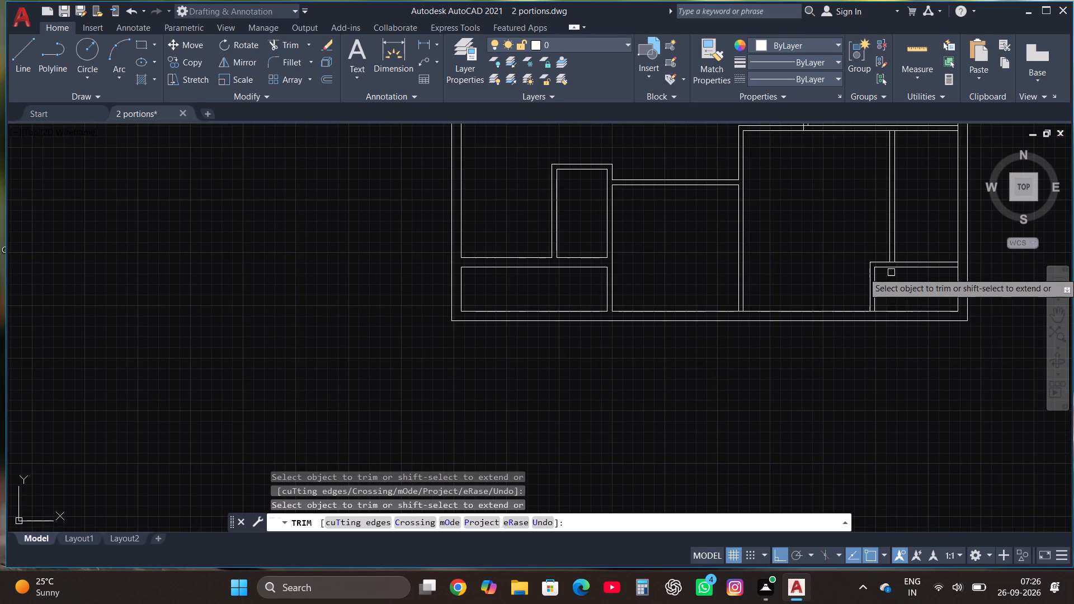
scroll(901, 252, "up", 3)
left_click(851, 296)
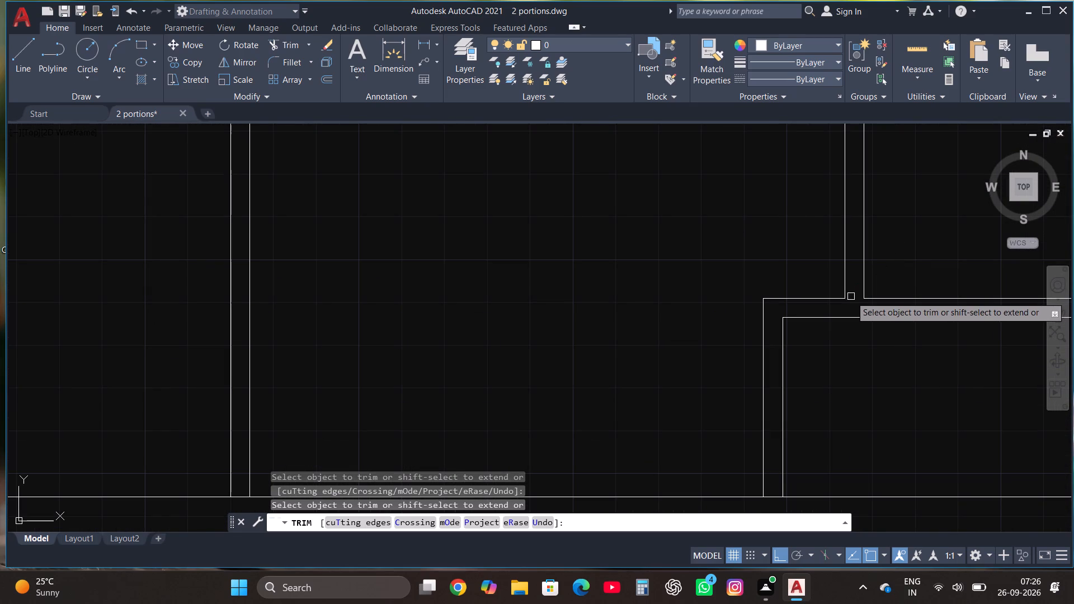
left_click(771, 497)
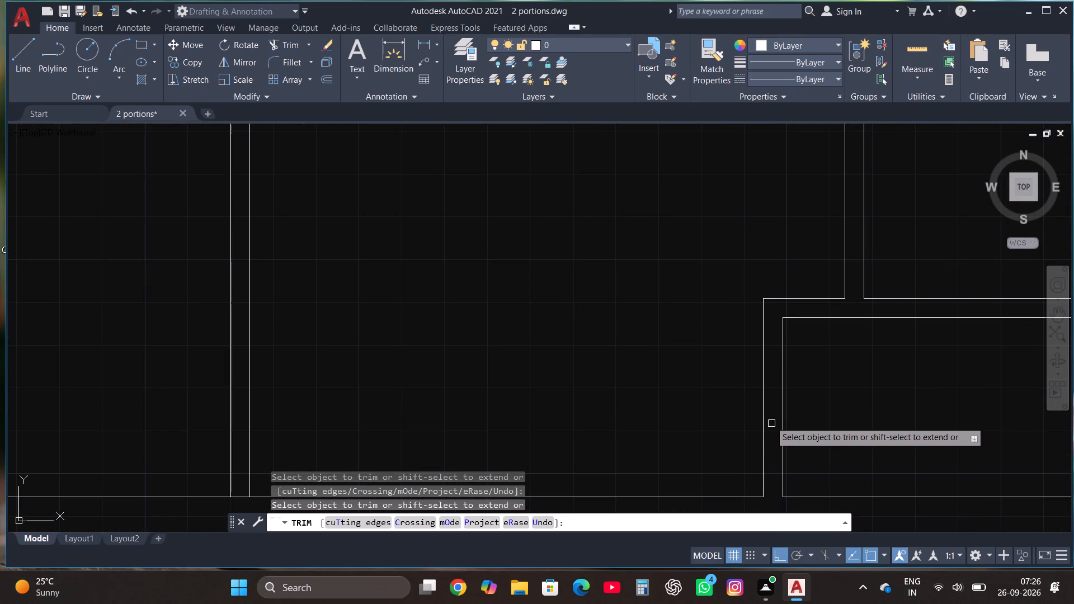
Trim the south wall's inner line between the faces of the partition separating the two large southern rooms.
scroll(770, 423, "down", 1)
scroll(647, 376, "down", 1)
scroll(543, 427, "up", 1)
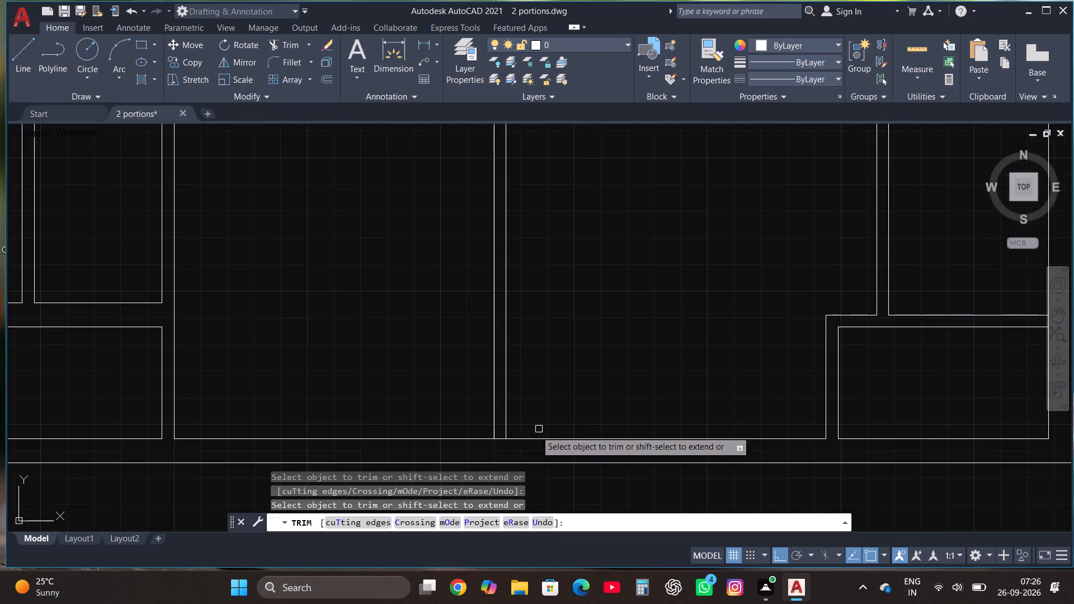
left_click(500, 438)
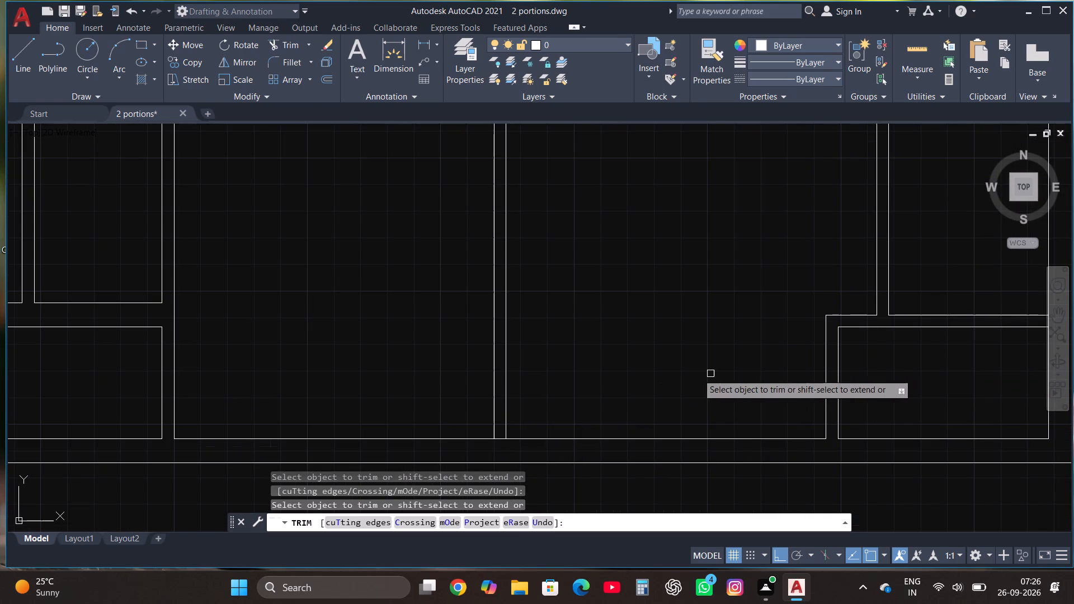
scroll(515, 449, "up", 2)
left_click(482, 424)
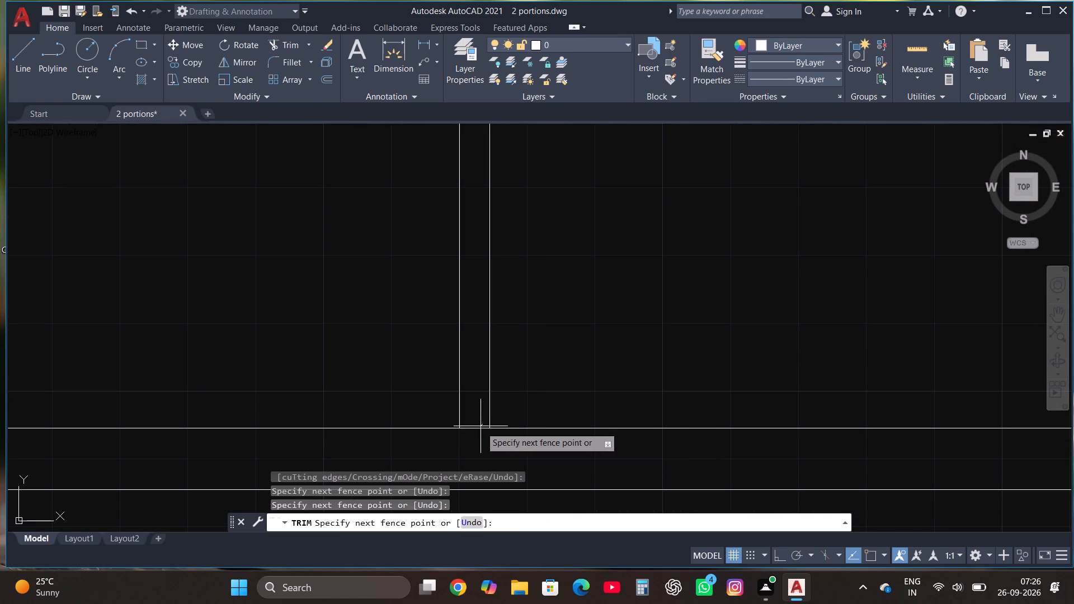
left_click(479, 438)
Trim the east wall's inner line across the two southern horizontal partitions, and the upper partition's lower face at its vertical junction.
scroll(479, 438, "down", 4)
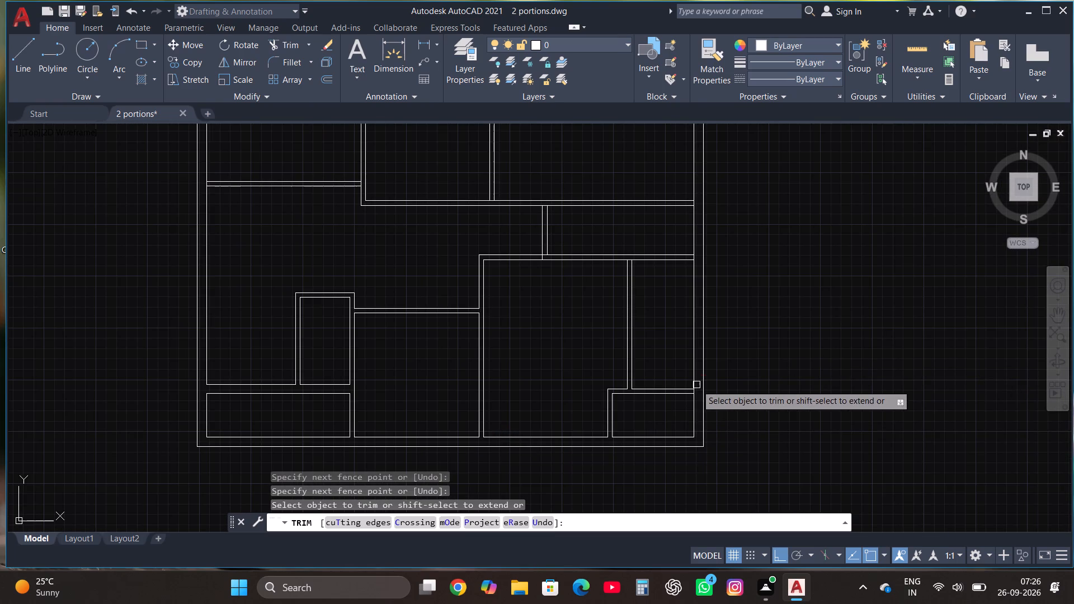
scroll(695, 385, "up", 4)
left_click(673, 438)
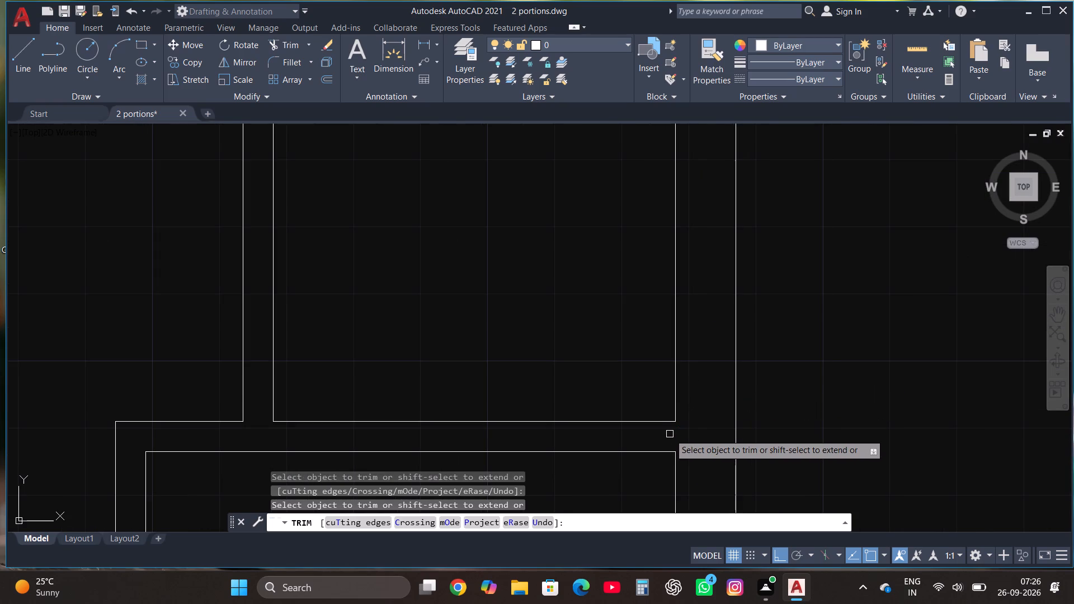
scroll(496, 539, "down", 3)
scroll(721, 365, "down", 2)
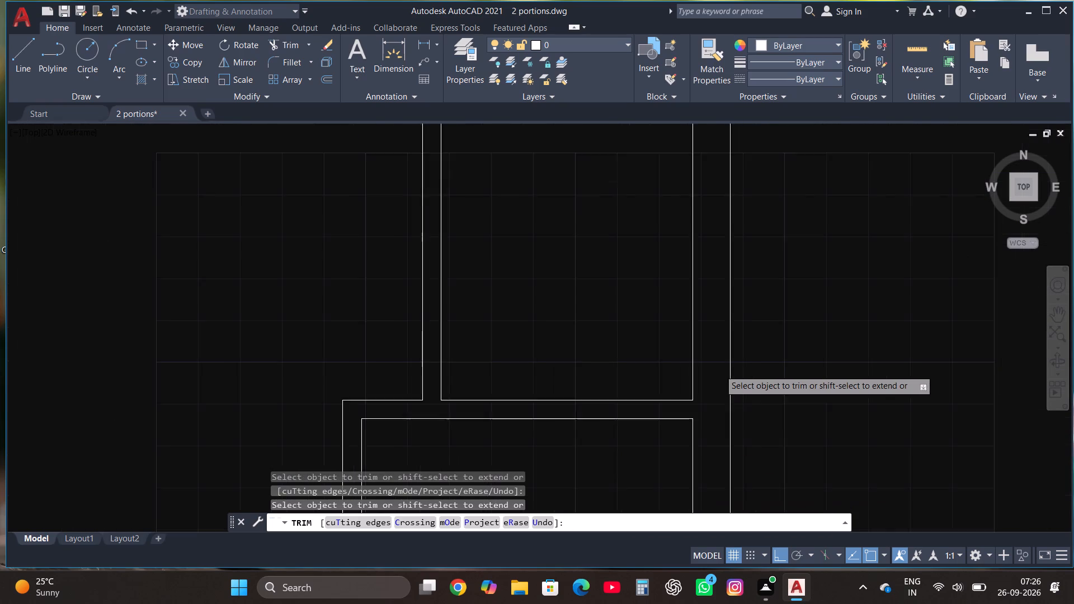
scroll(719, 371, "down", 1)
scroll(715, 153, "up", 3)
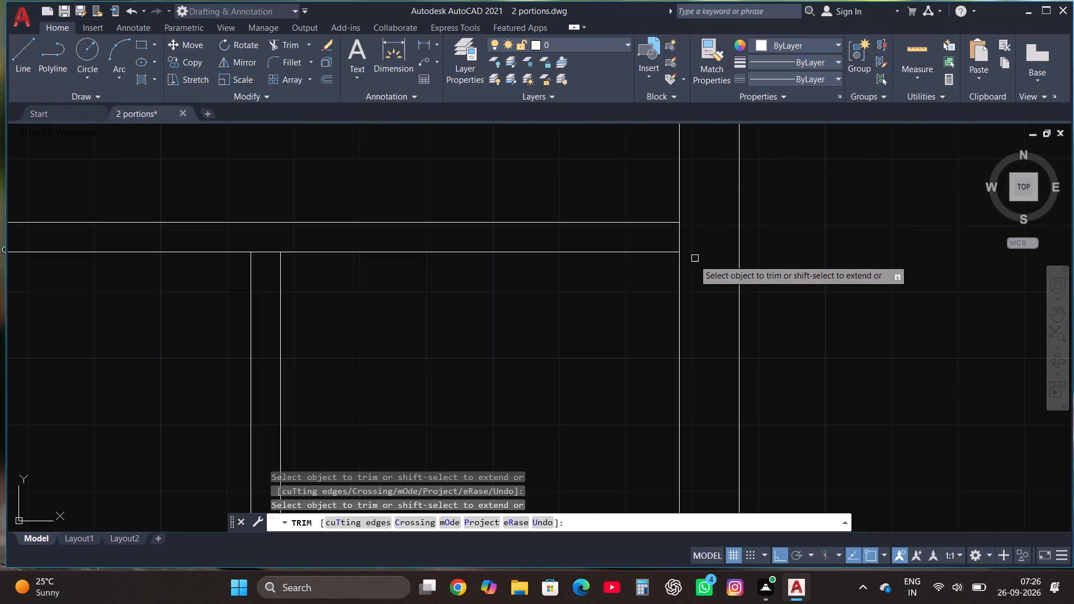
left_click(679, 240)
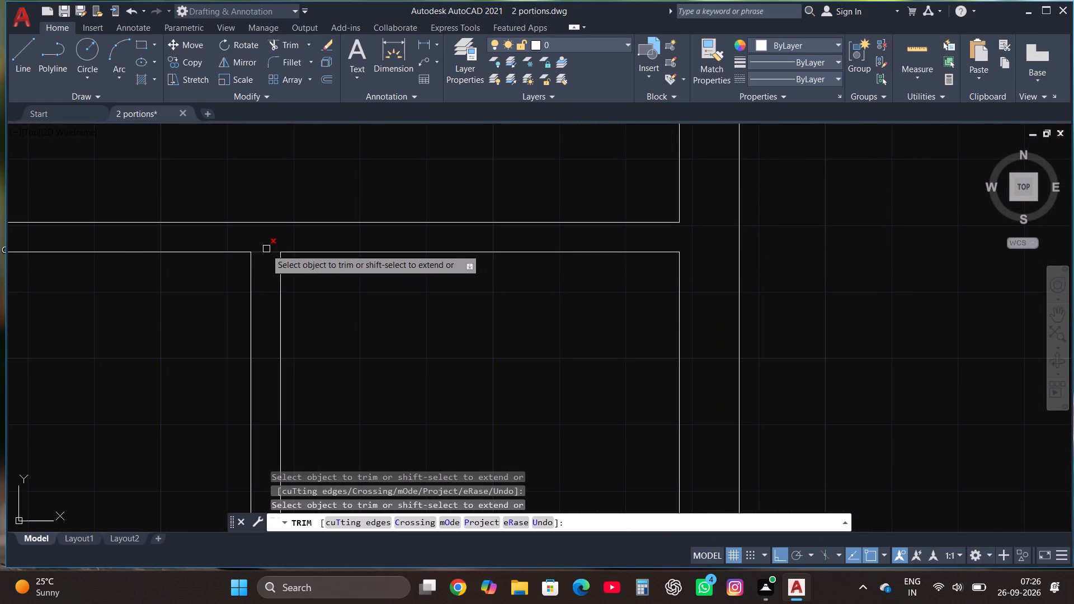
left_click(262, 255)
Trim the junction where the short vertical partition on the east side meets the horizontal partition above the large southern room.
scroll(792, 339, "down", 4)
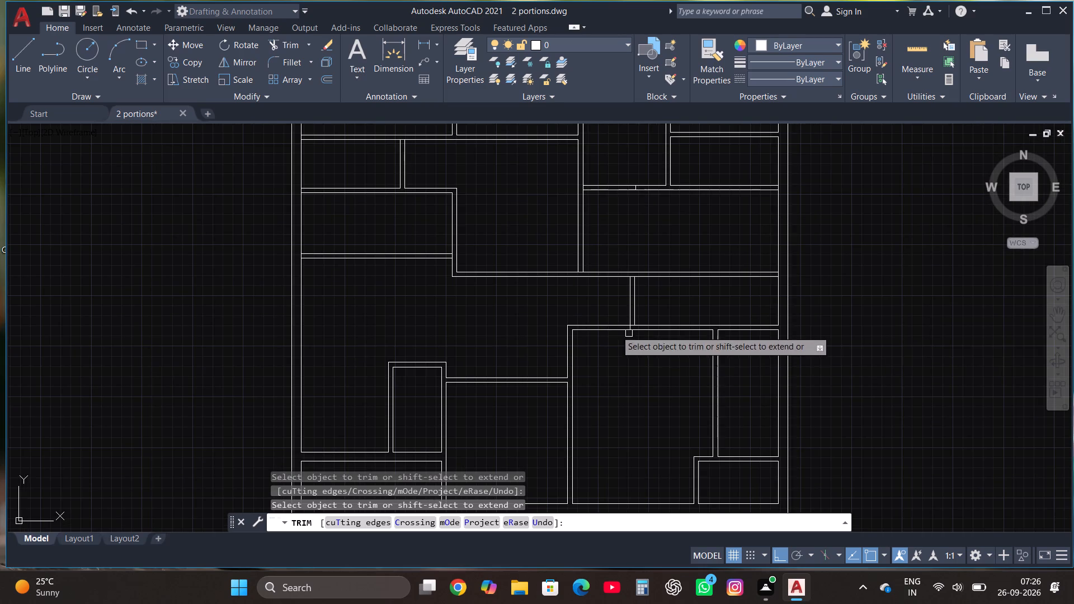
scroll(606, 324, "up", 4)
left_click(747, 343)
left_click(772, 346)
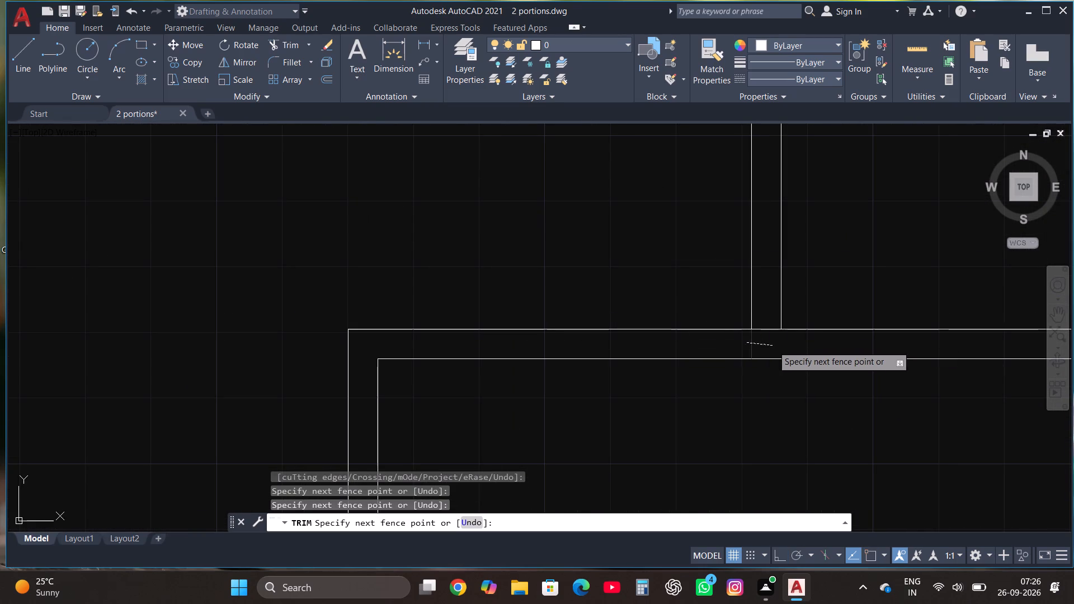
left_click(762, 323)
left_click(763, 339)
scroll(731, 380, "down", 4)
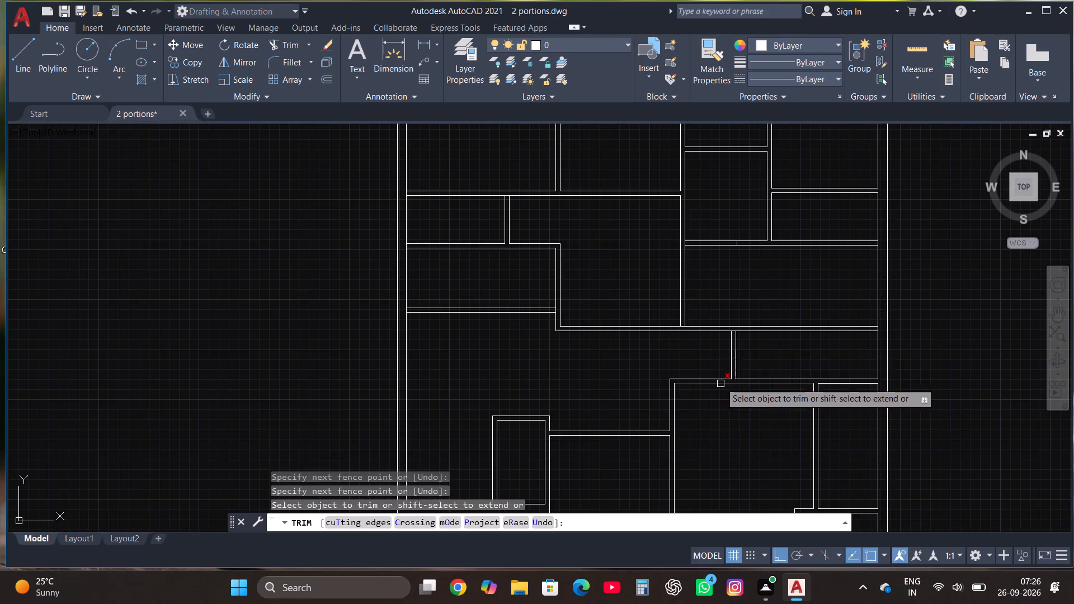
Trim the central horizontal partition's upper and lower lines between the faces of the vertical partitions meeting it from the north and south.
scroll(682, 312, "up", 3)
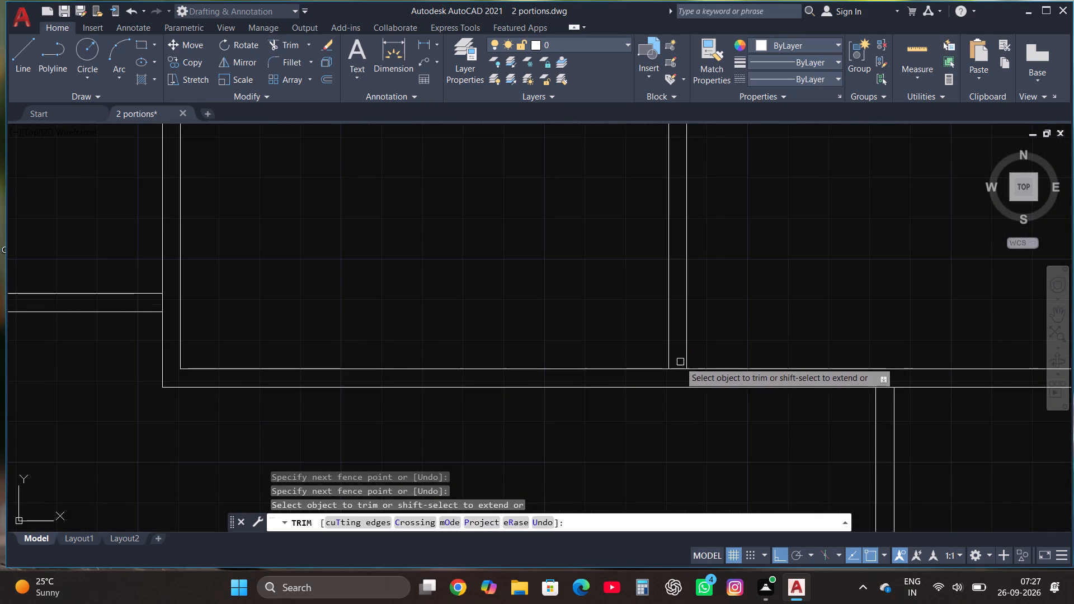
left_click(680, 369)
left_click(883, 386)
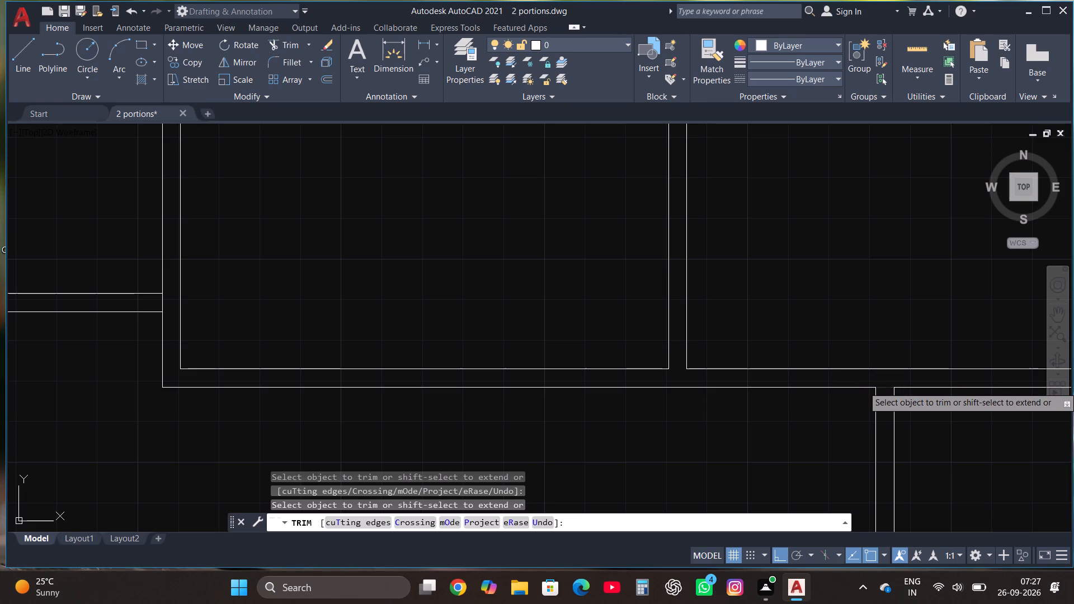
Trim the west face of the stepped vertical partition between the two lines of the western horizontal partition.
scroll(884, 388, "down", 3)
scroll(702, 364, "up", 3)
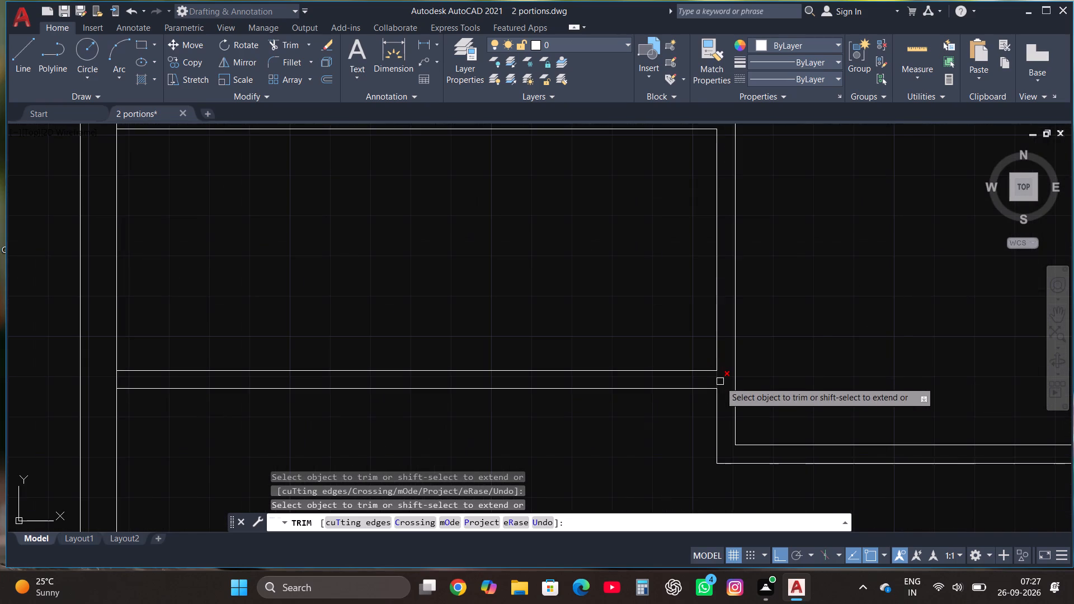
left_click(713, 381)
left_click(723, 385)
scroll(723, 389, "down", 2)
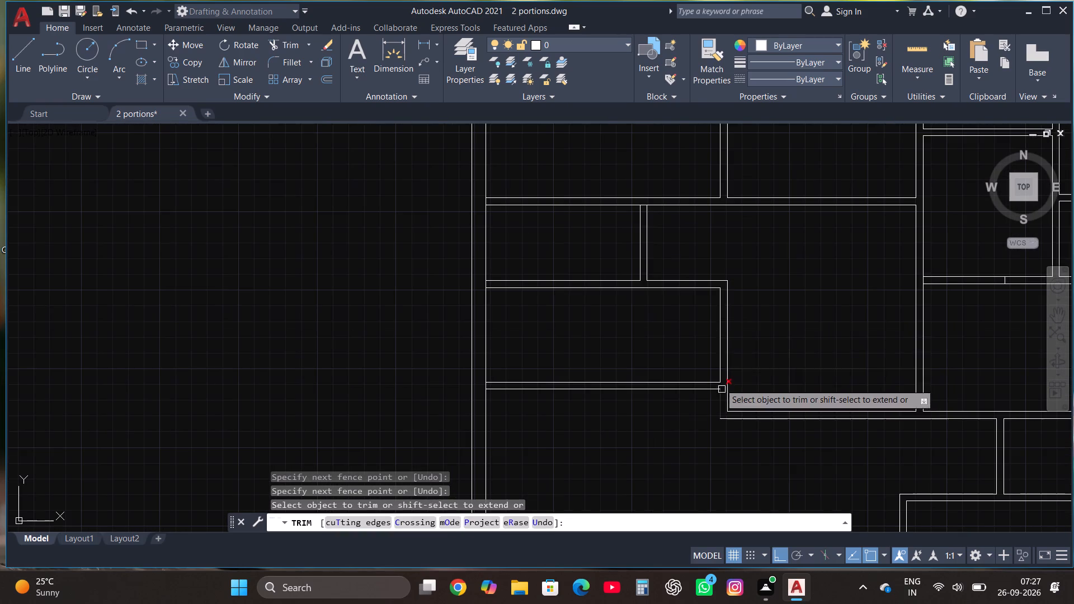
scroll(597, 339, "down", 1)
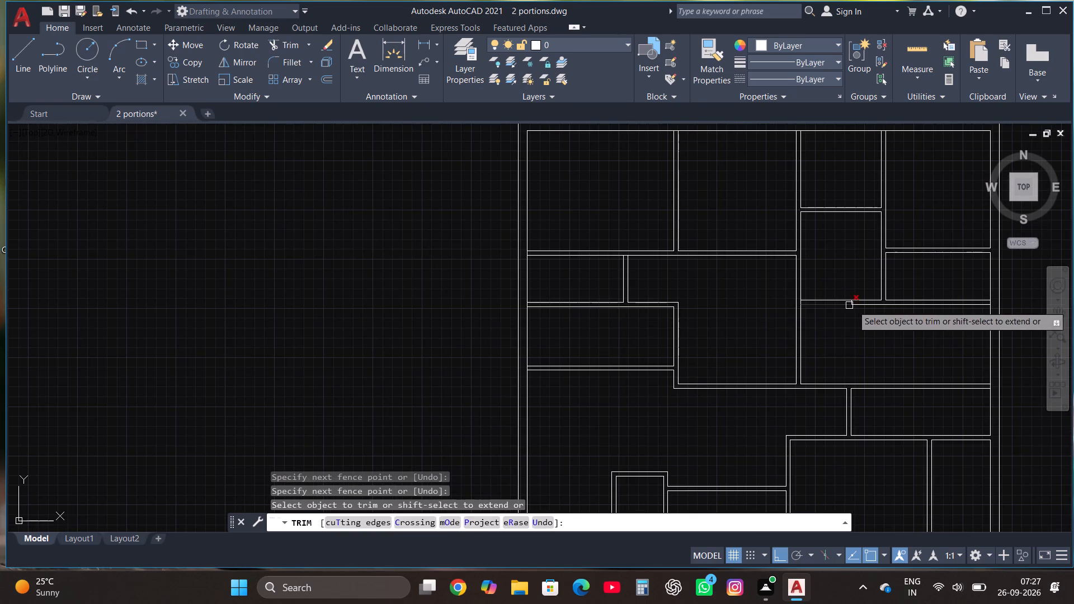
key("Escape")
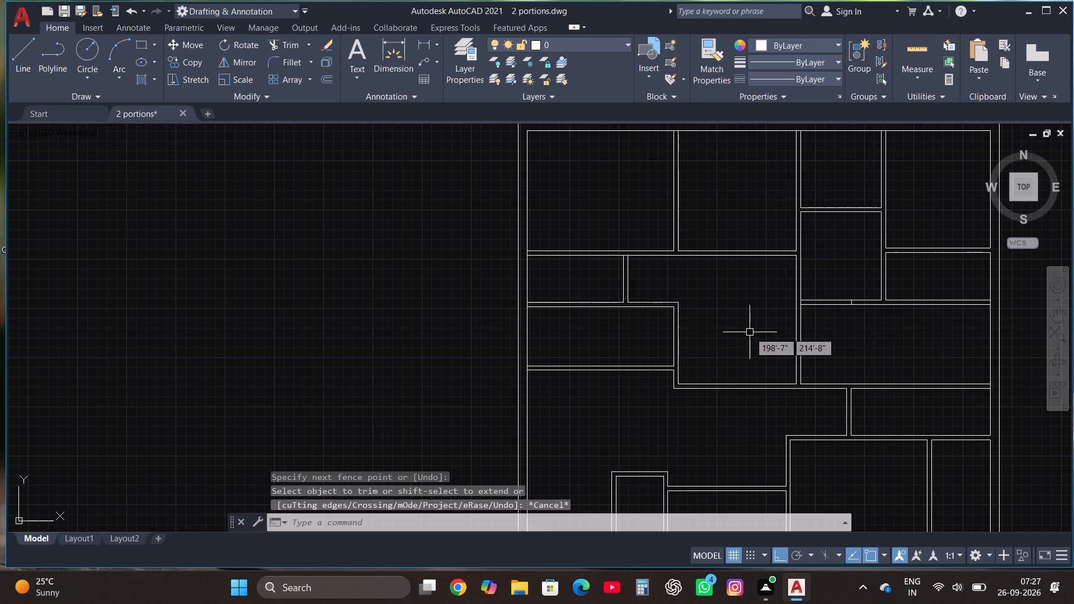
Draw two vertical lines north from the small south-west room's outer and inner north-west corners, past the western horizontal partition.
scroll(756, 337, "down", 1)
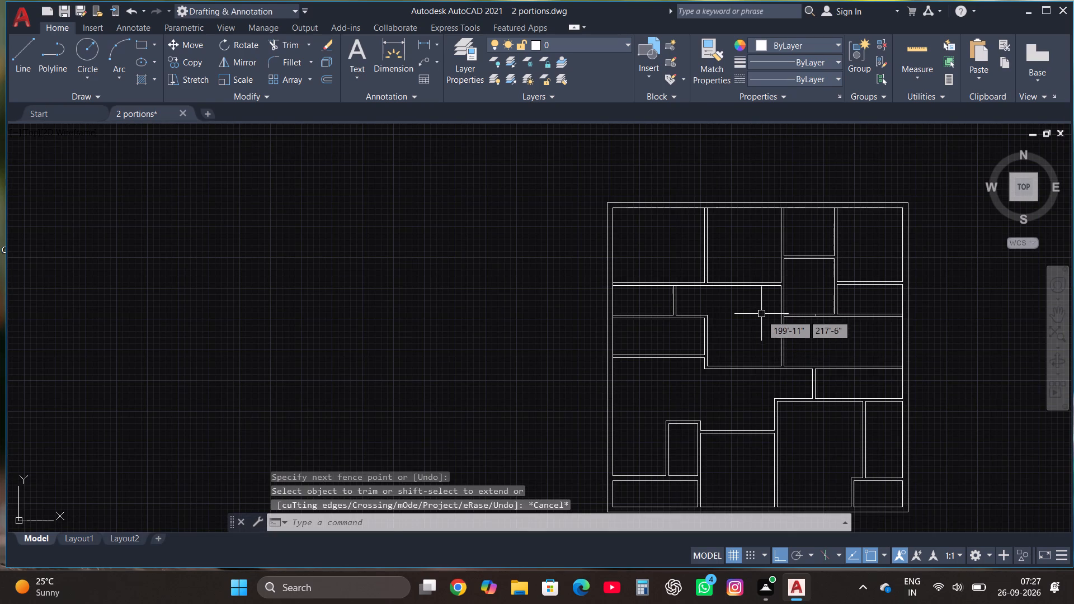
scroll(748, 326, "down", 1)
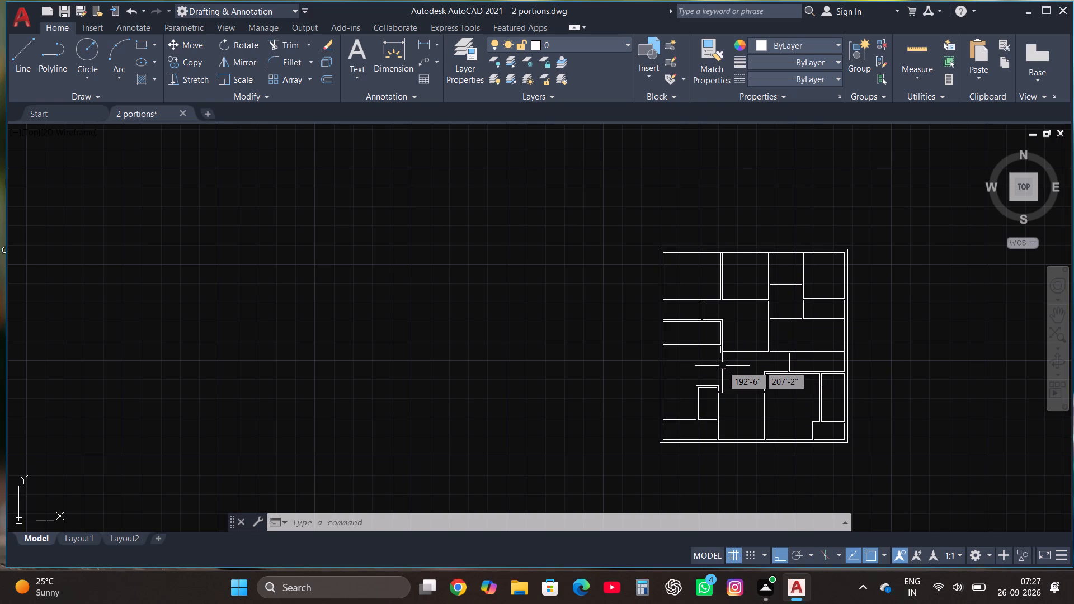
scroll(722, 366, "up", 1)
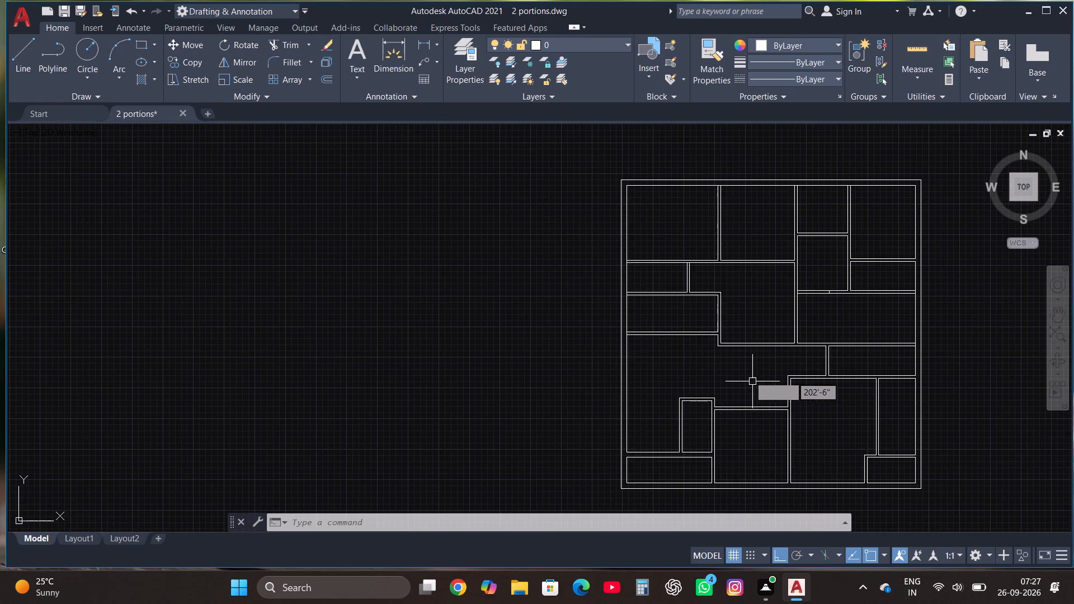
scroll(748, 375, "up", 1)
left_click(13, 54)
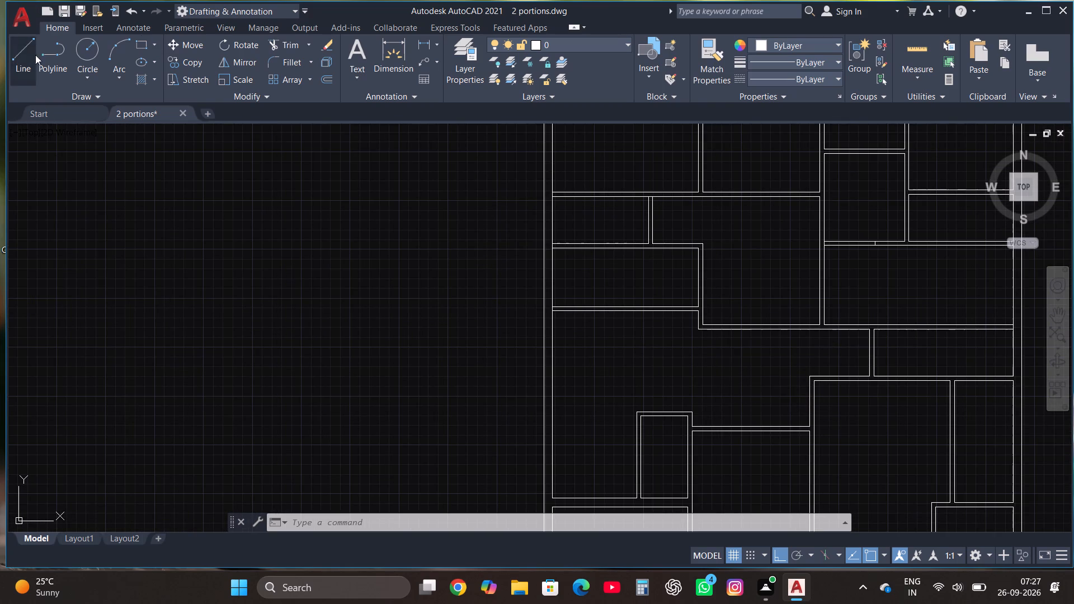
scroll(652, 405, "up", 1)
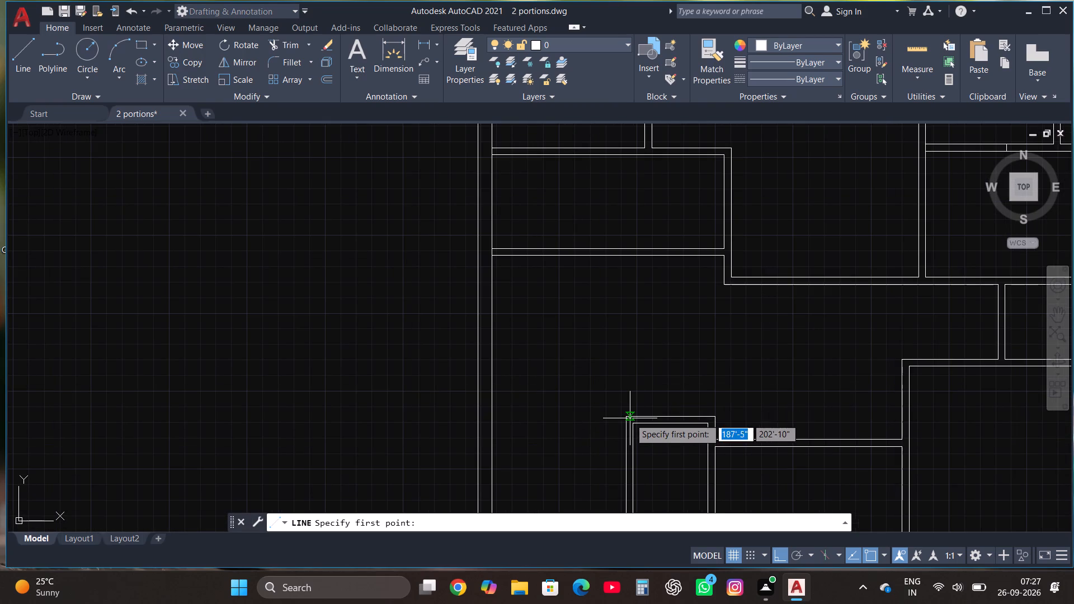
left_click(626, 414)
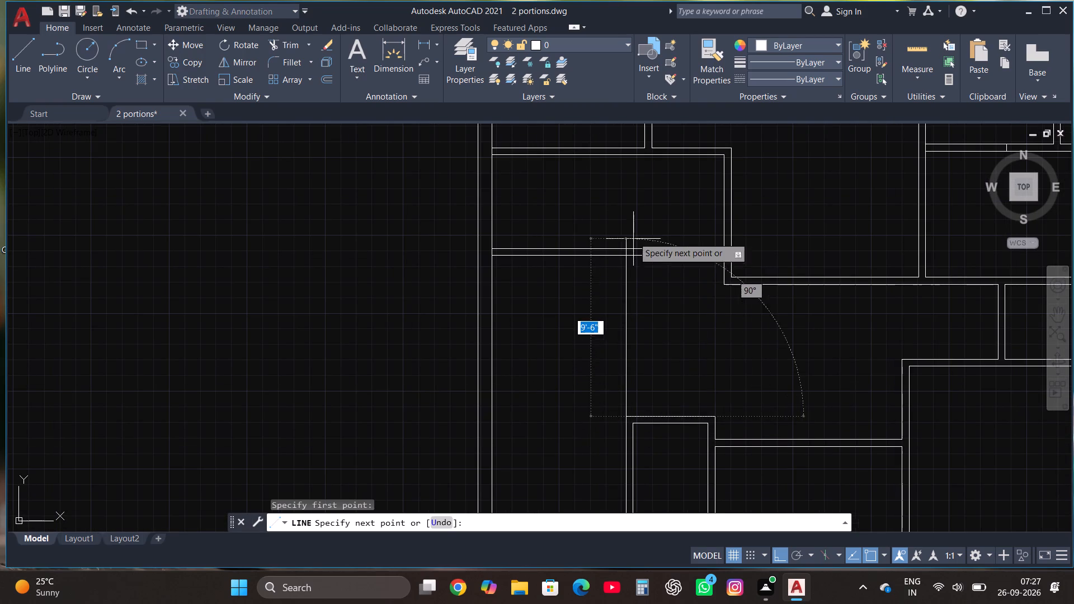
left_click(633, 232)
left_click(22, 58)
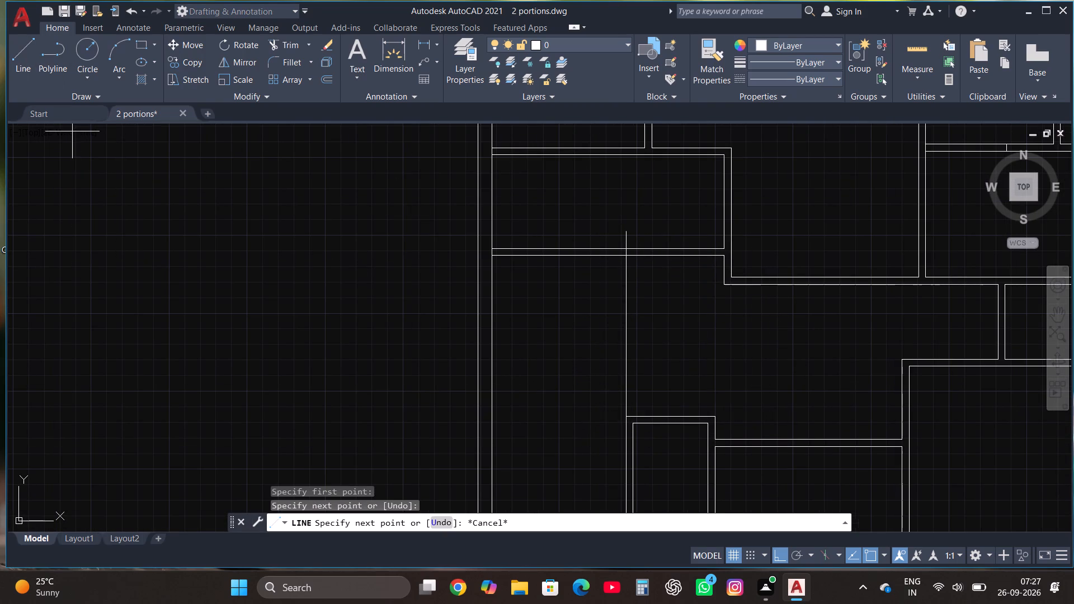
left_click(632, 426)
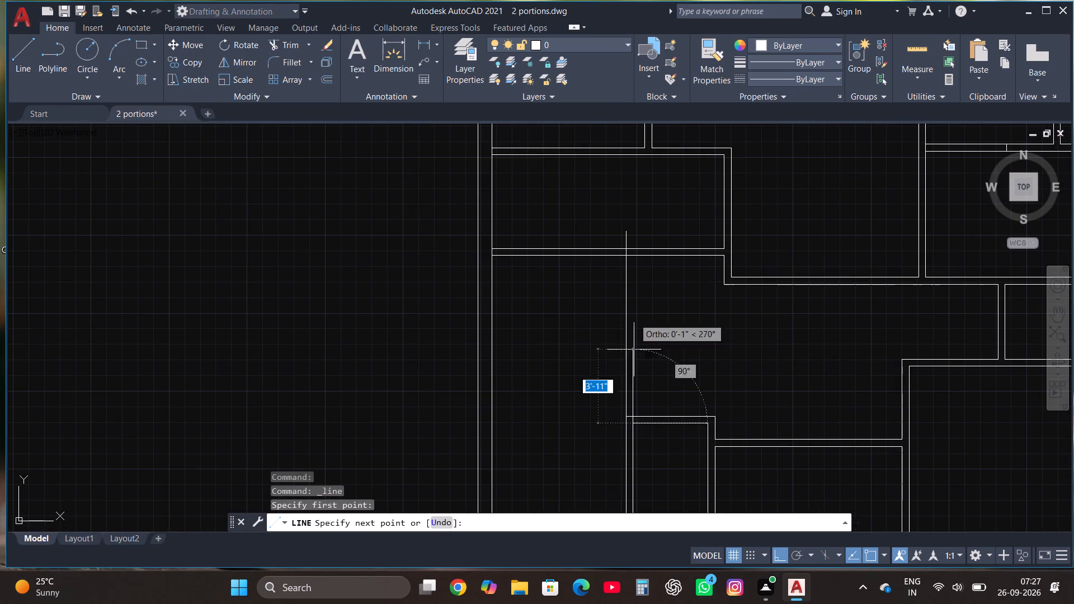
left_click(632, 219)
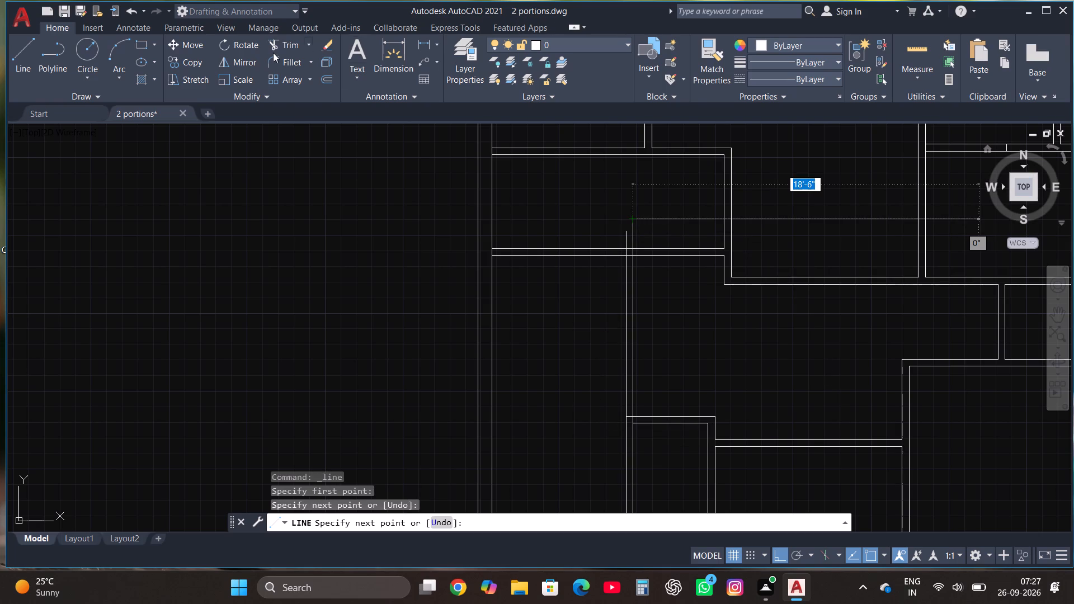
Trim the new vertical partition's overshoot at the western horizontal partition, and that partition's lower line between the new faces.
left_click(286, 32)
left_click(49, 29)
left_click(266, 42)
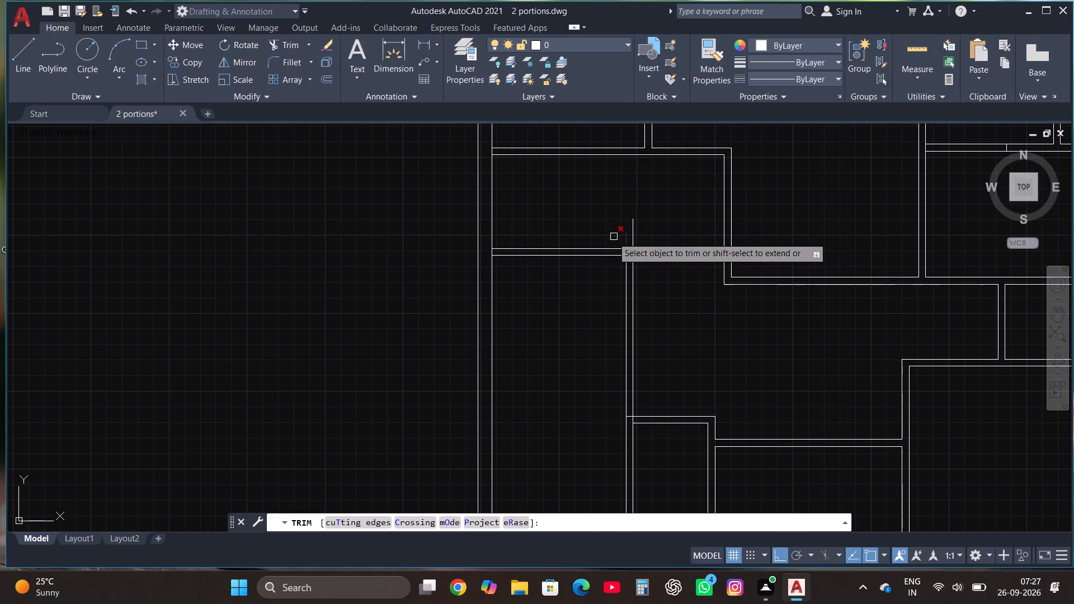
left_click(604, 242)
left_click(670, 244)
scroll(649, 251, "up", 3)
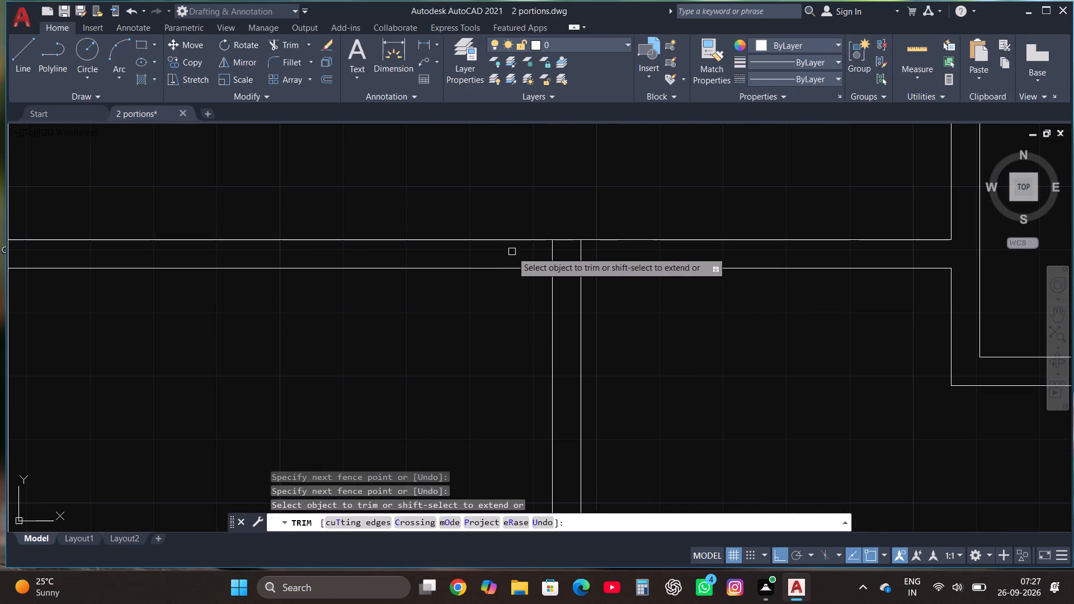
left_click(512, 252)
left_click(614, 252)
left_click(576, 267)
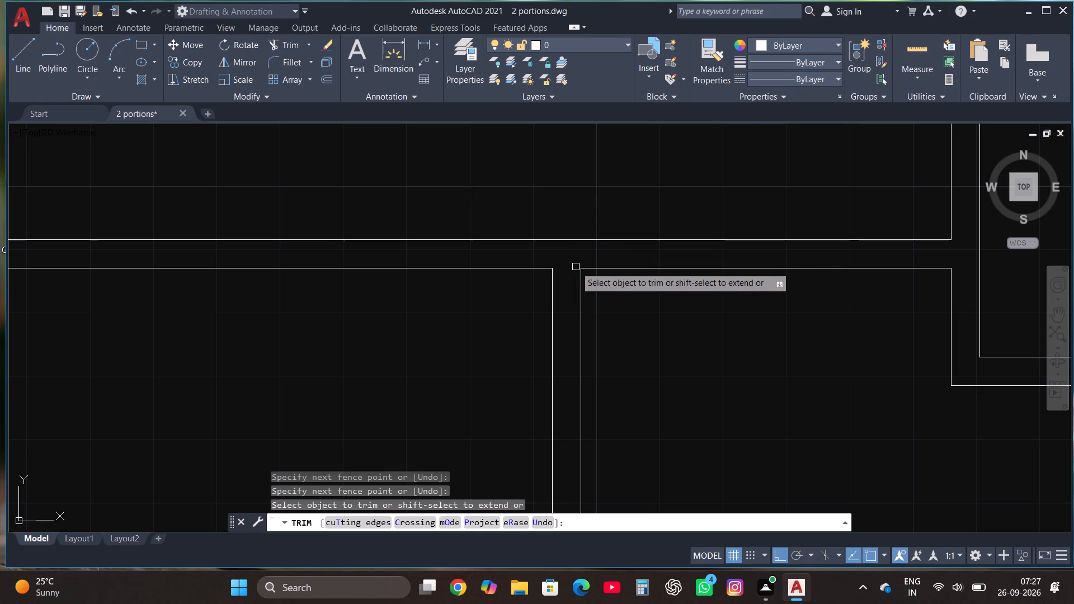
key("Escape")
Trim away the south and west inner wall lines of the south-west corner room.
scroll(547, 316, "down", 4)
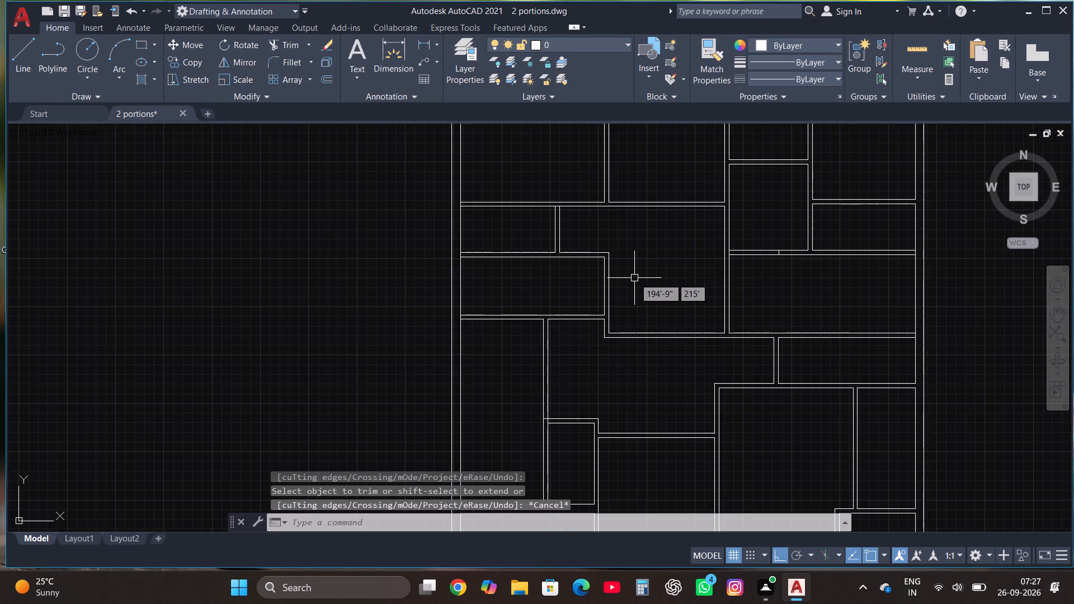
scroll(636, 307, "down", 2)
scroll(628, 432, "up", 1)
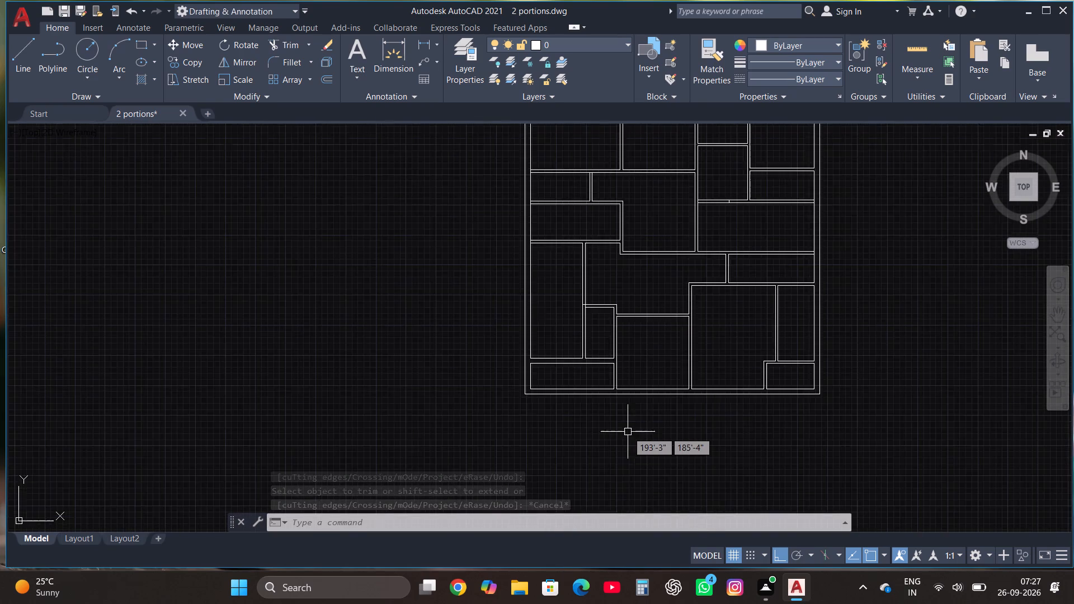
scroll(628, 432, "up", 1)
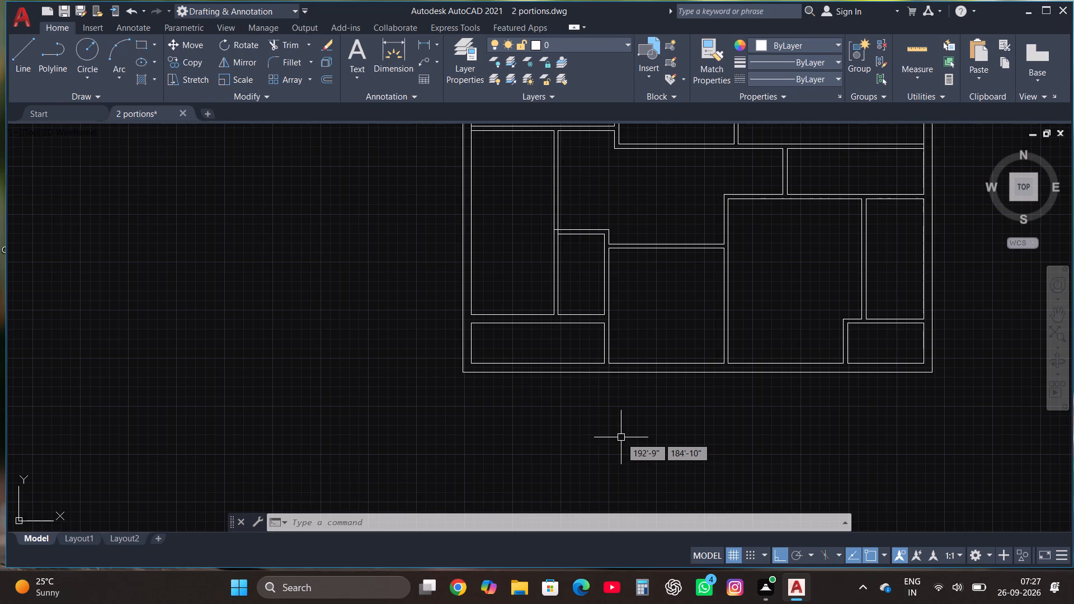
scroll(576, 416, "down", 1)
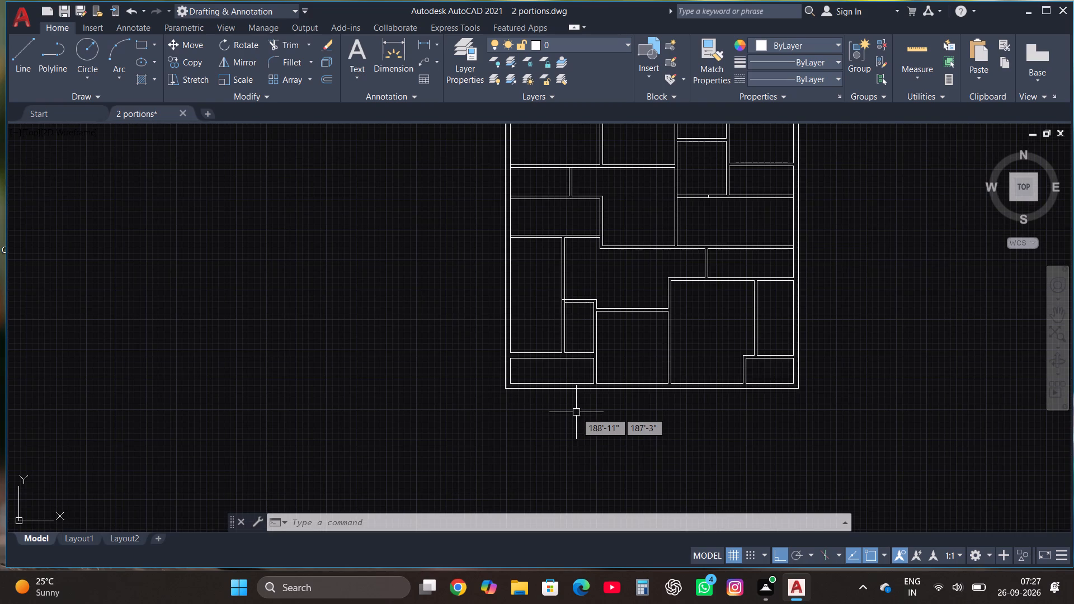
scroll(557, 378, "up", 3)
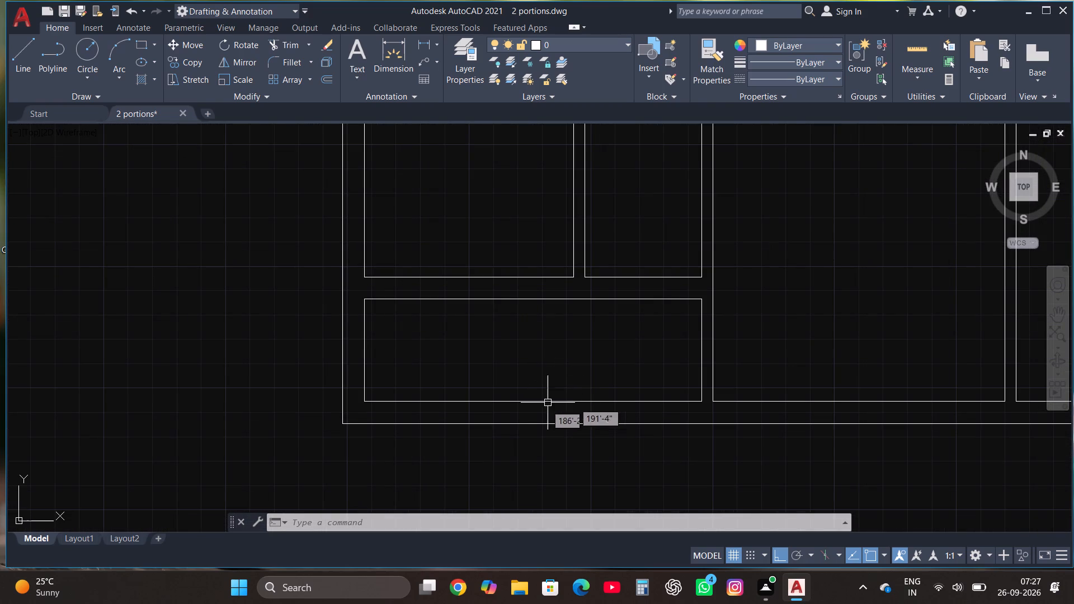
left_click(283, 50)
left_click(361, 391)
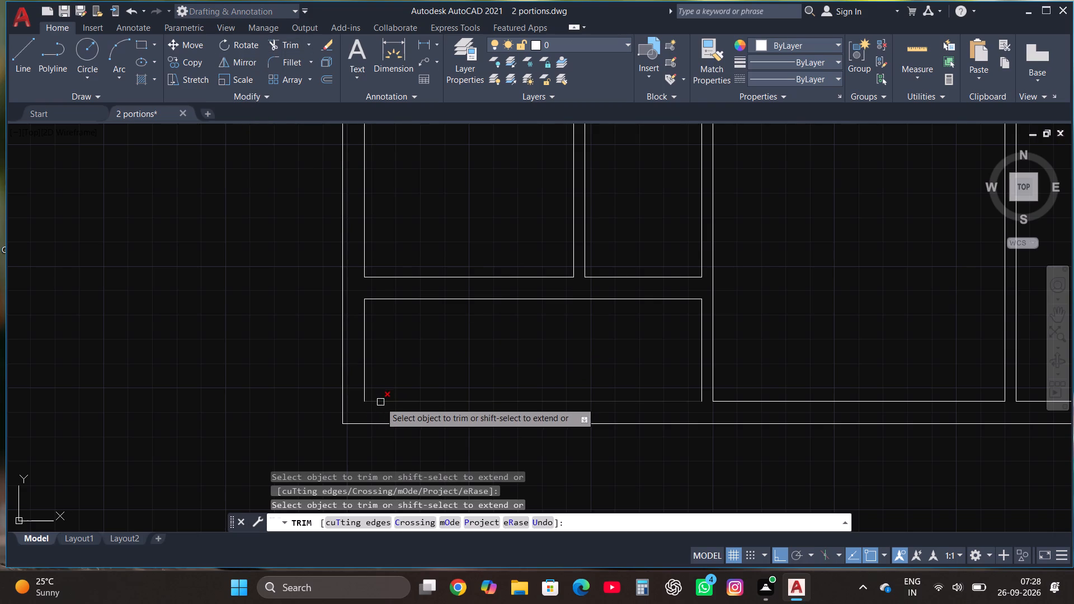
left_click(380, 402)
left_click(366, 381)
key("Escape")
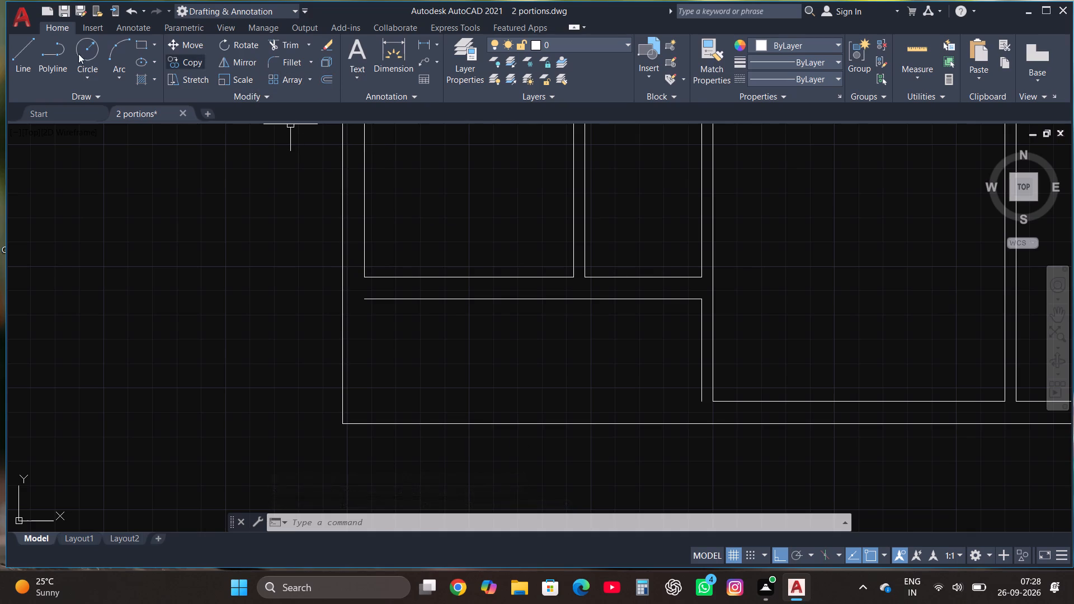
Draw a line 4.5" north from the outer wall's south-west corner, continuing east along the south wall to near the room's east partition.
left_click(22, 63)
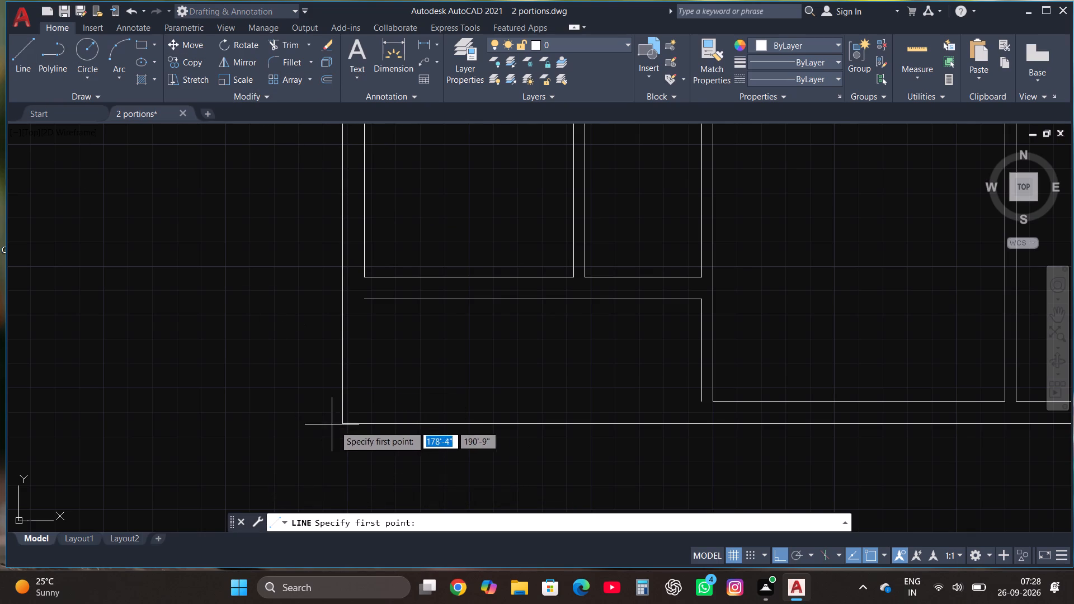
left_click(342, 422)
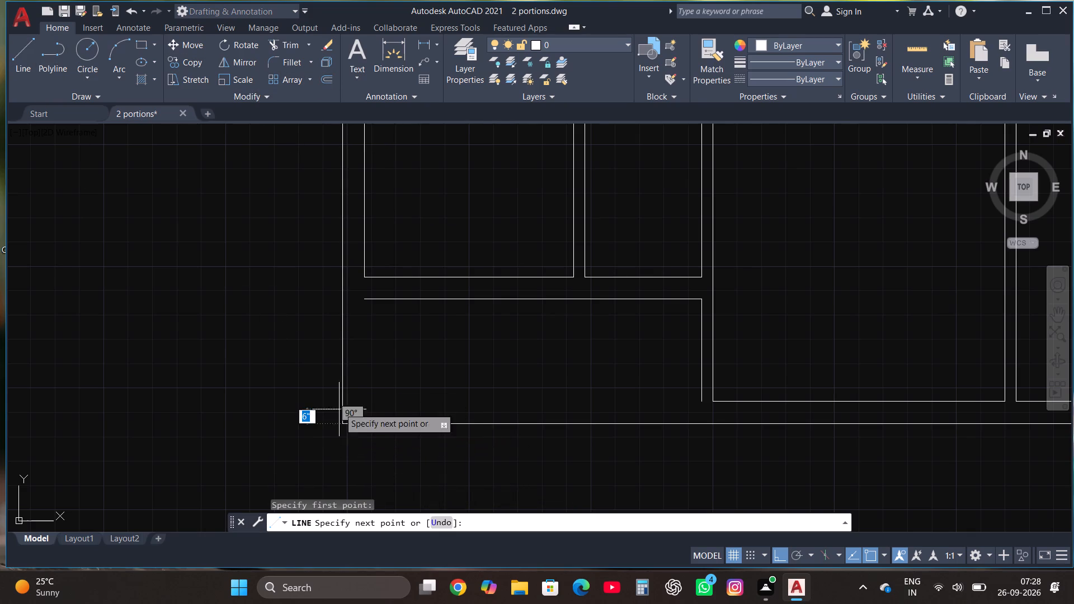
type("4.5\"")
key("Return")
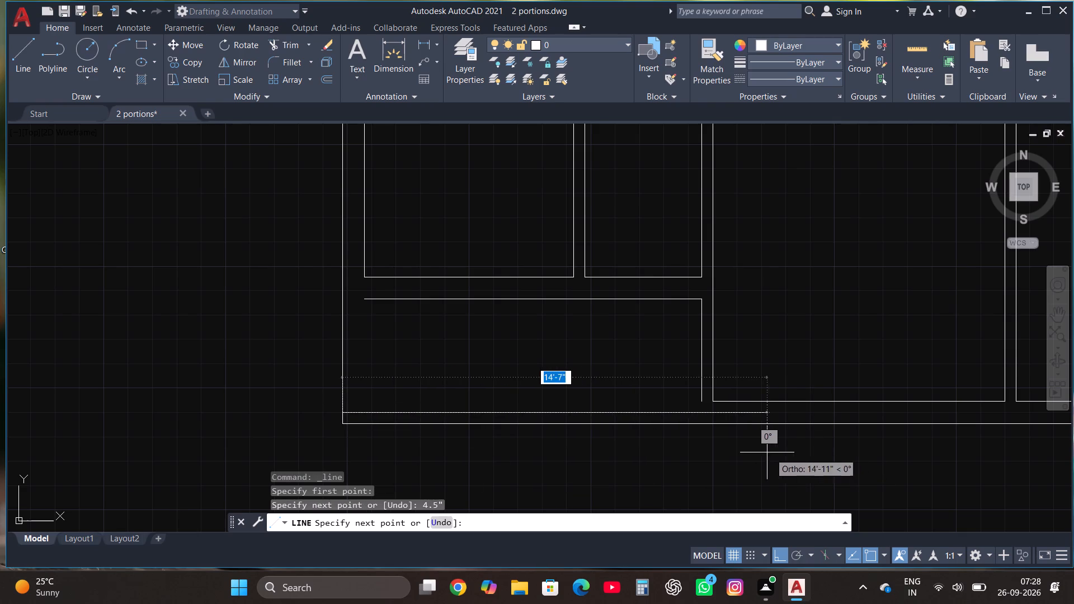
left_click(704, 424)
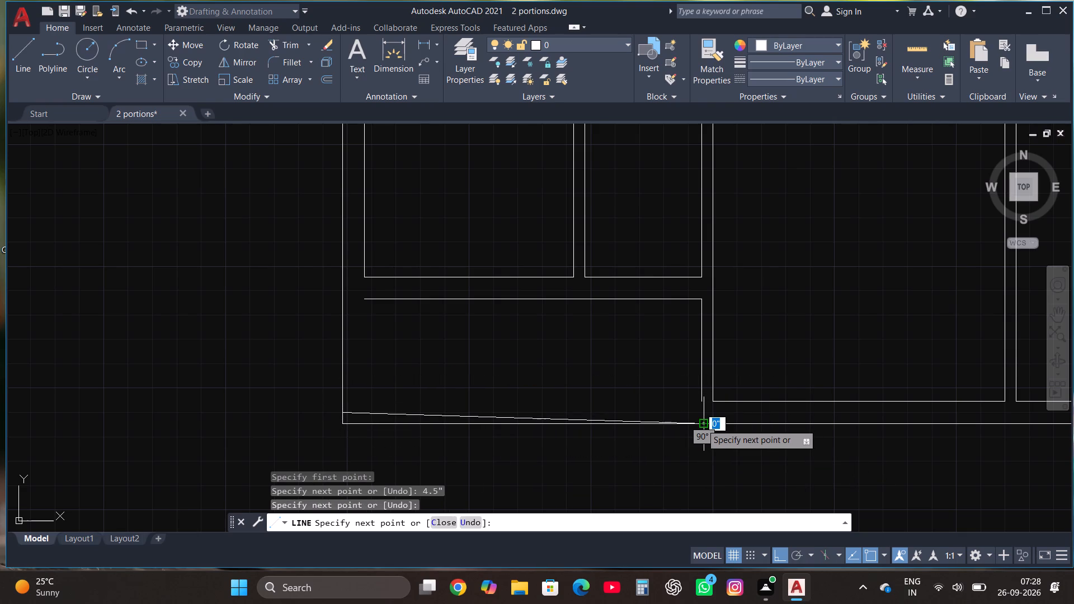
key("ctrl+z")
scroll(700, 415, "up", 2)
left_click(653, 410)
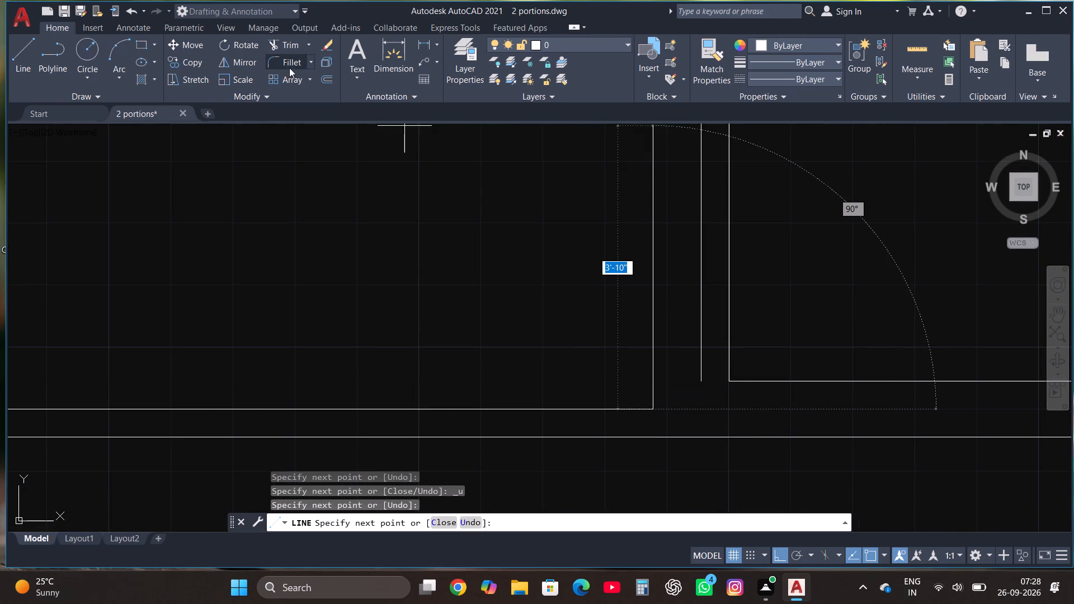
Fillet the south-west room's new south wall line with its east partition line to close the south-east corner.
left_click(289, 64)
left_click(560, 407)
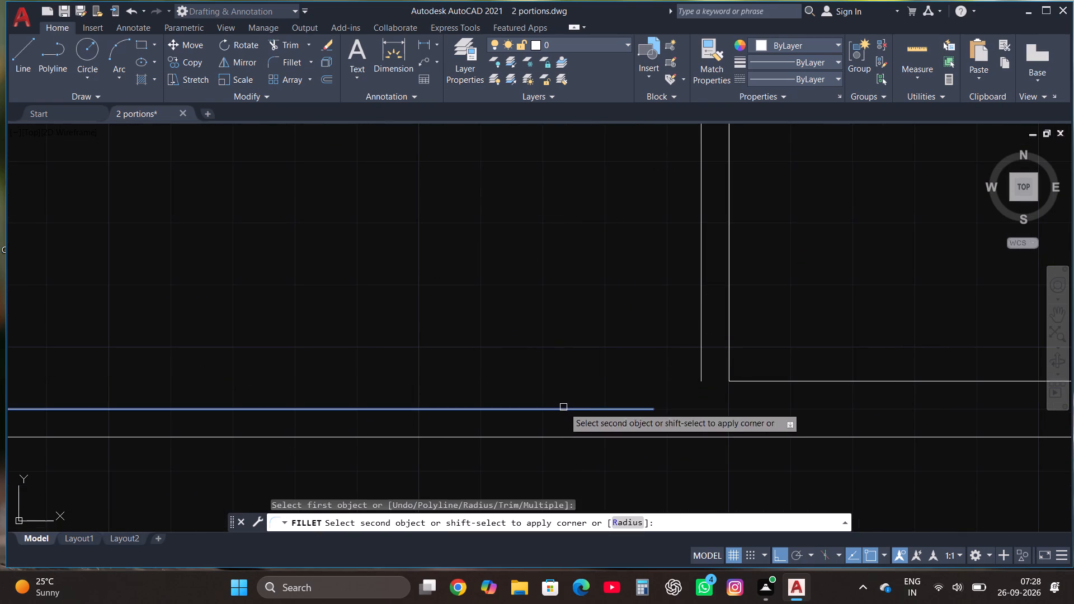
left_click(703, 365)
Draw a line 4.5" east from the outer wall's south-west corner, continuing north just past the south-west room's north wall line.
scroll(658, 464, "down", 2)
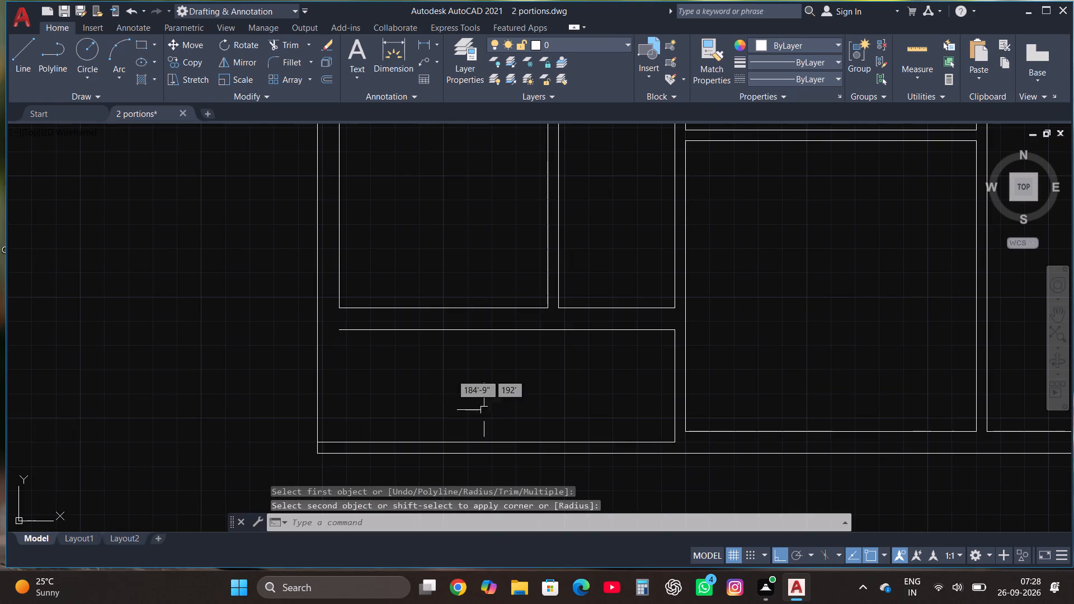
left_click(18, 58)
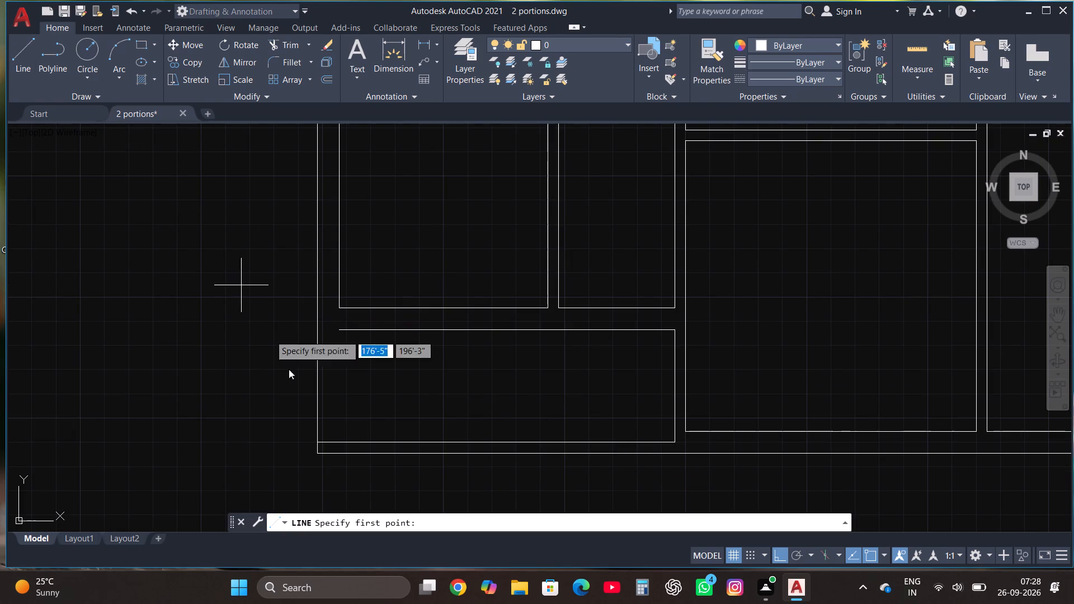
left_click(317, 454)
type("4.5\"")
key("Return")
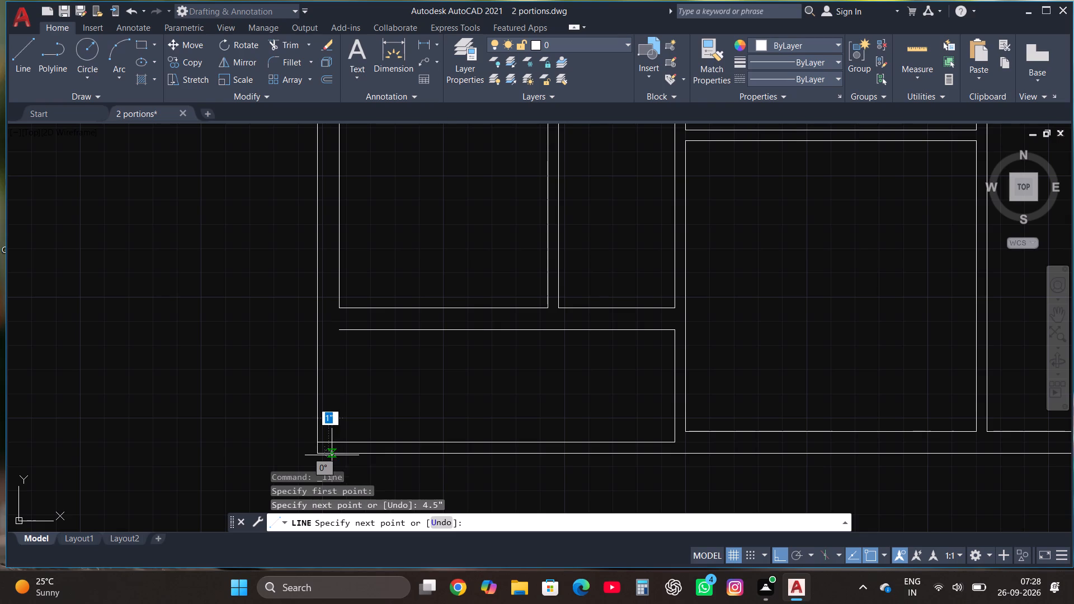
left_click(331, 323)
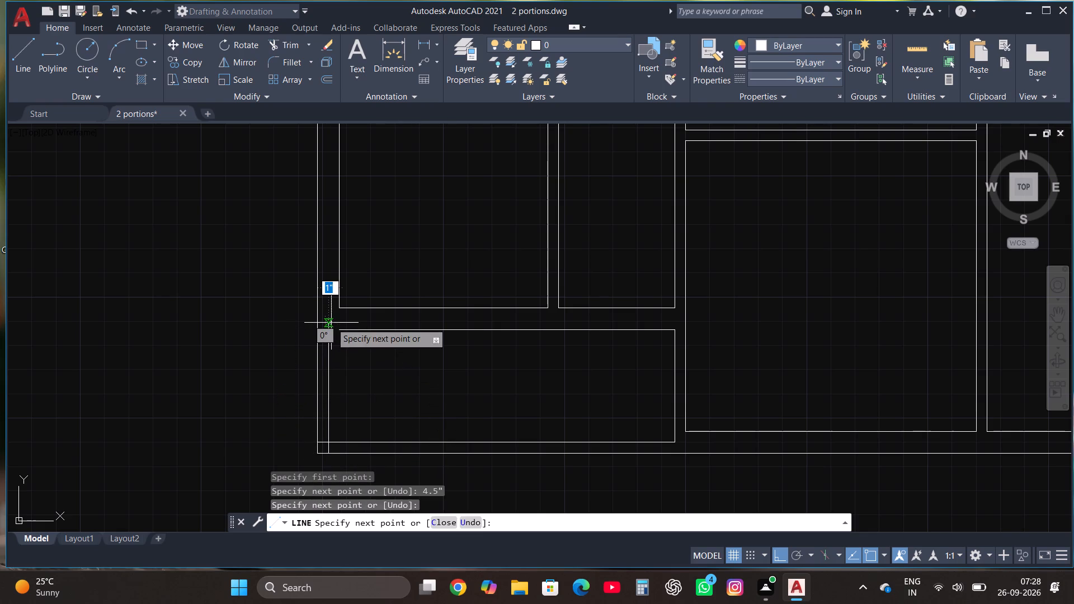
key("Escape")
Fillet the new west wall line with the south-west room's north and south lines to close both west corners.
left_click(295, 64)
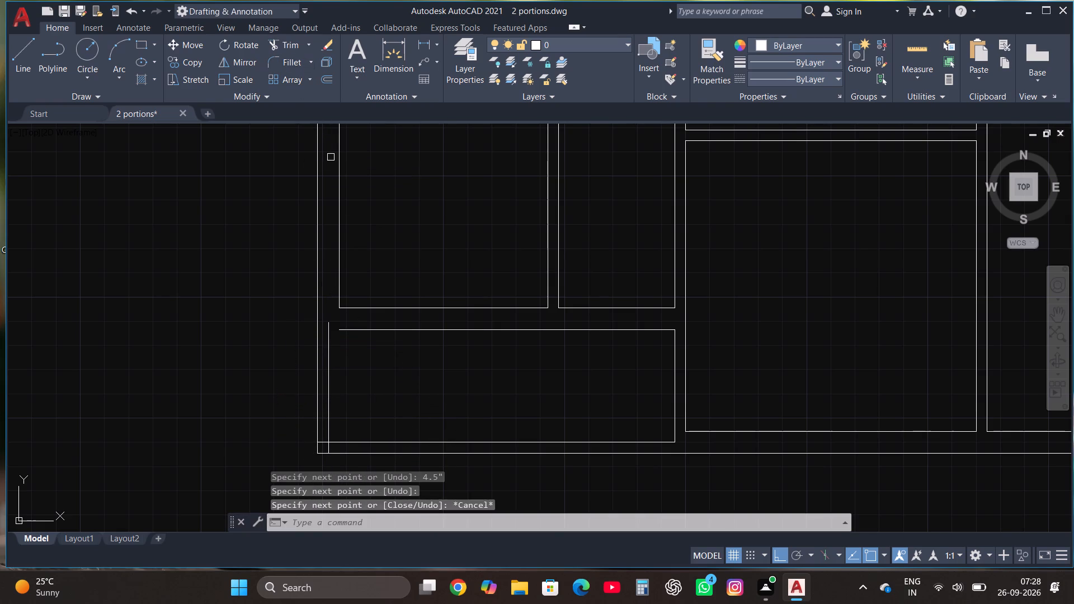
left_click(360, 326)
left_click(357, 331)
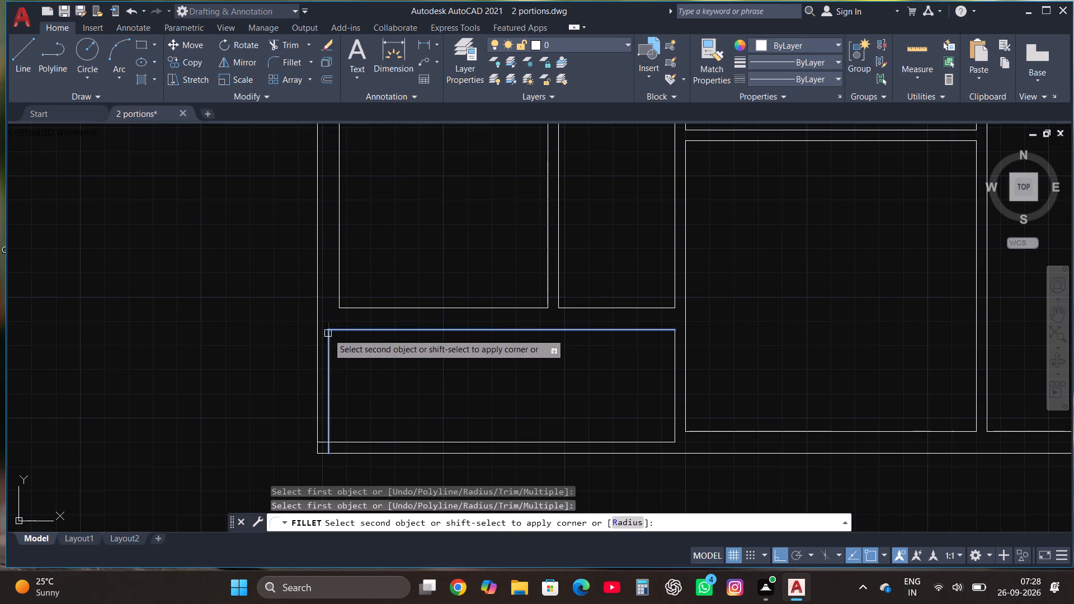
left_click(327, 335)
left_click(292, 64)
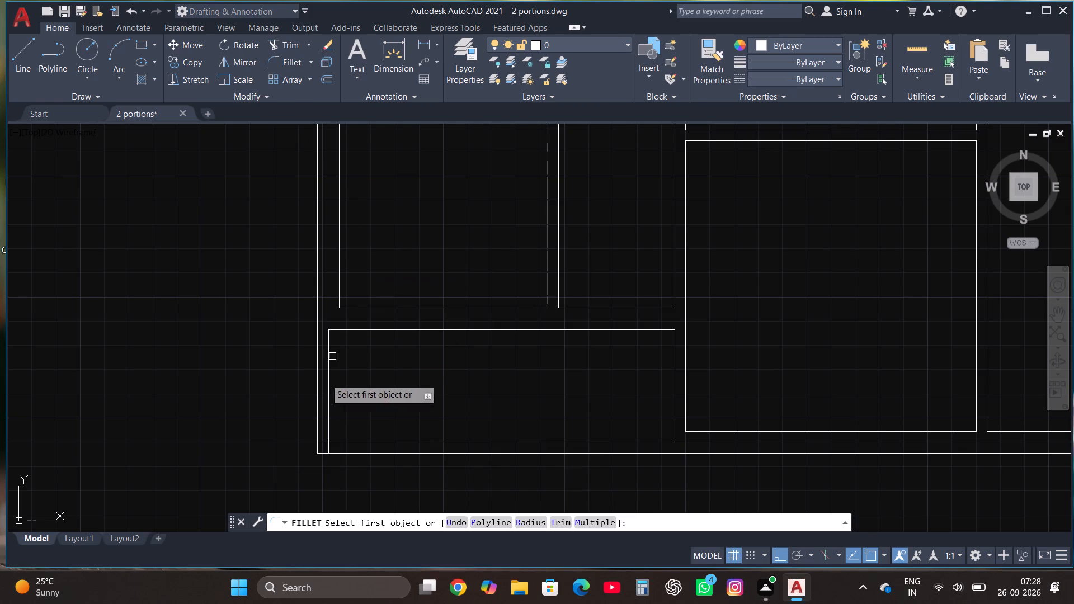
left_click(329, 416)
left_click(352, 443)
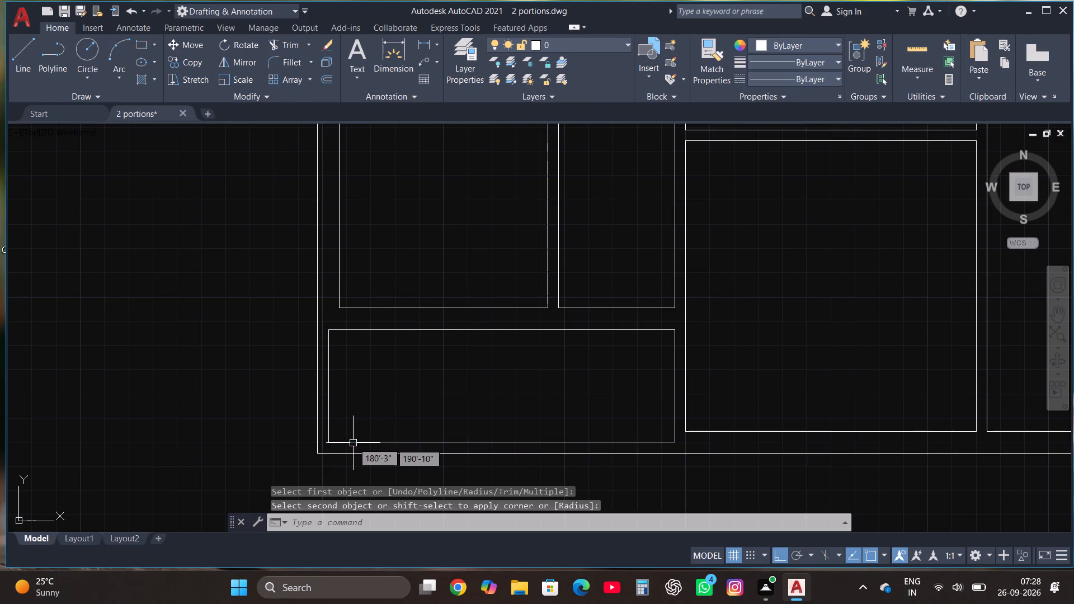
Draw a line west from the south-west room's north-west corner across the outer wall, and trim the part beyond the outer face.
scroll(412, 409, "down", 2)
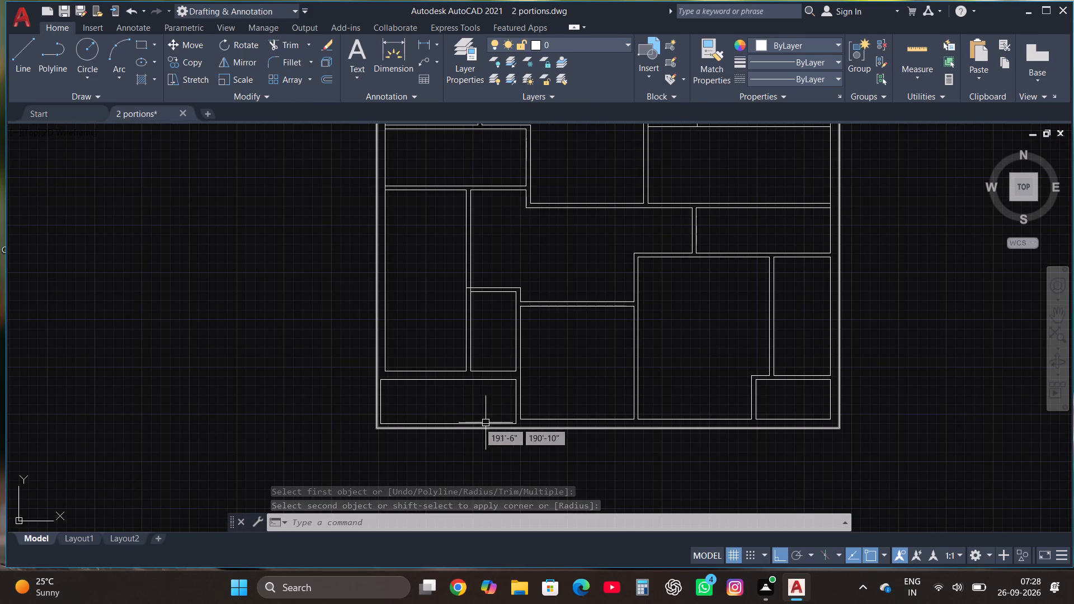
scroll(375, 373, "up", 3)
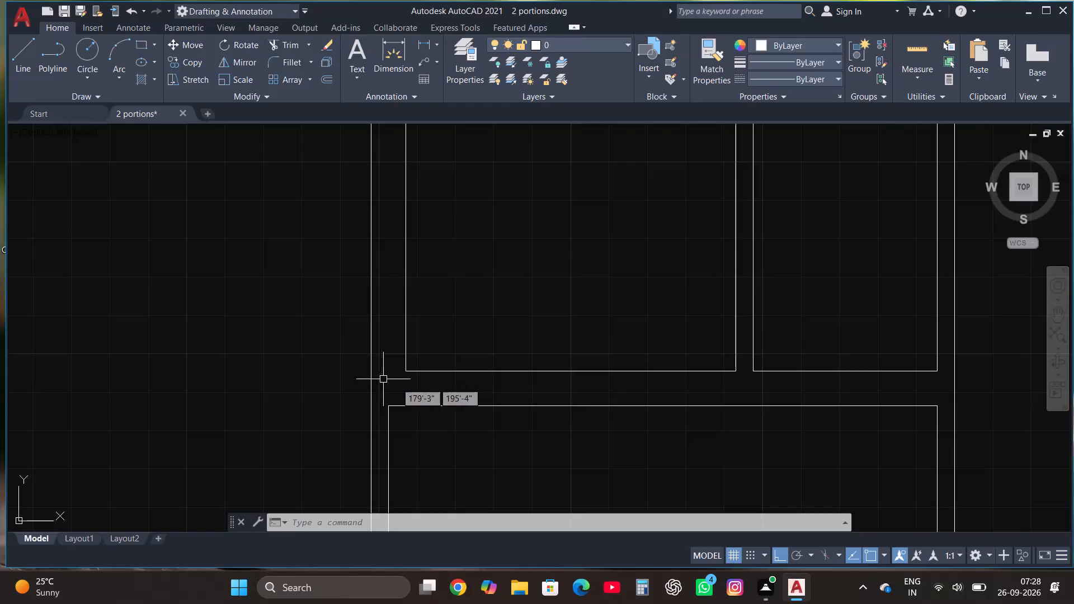
scroll(486, 391, "down", 1)
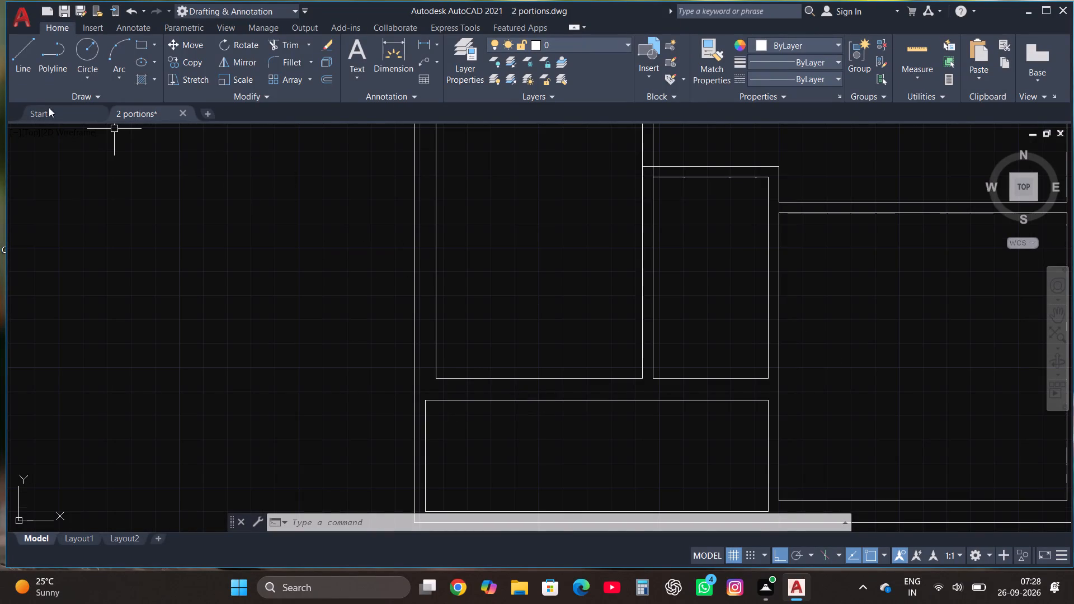
left_click(27, 62)
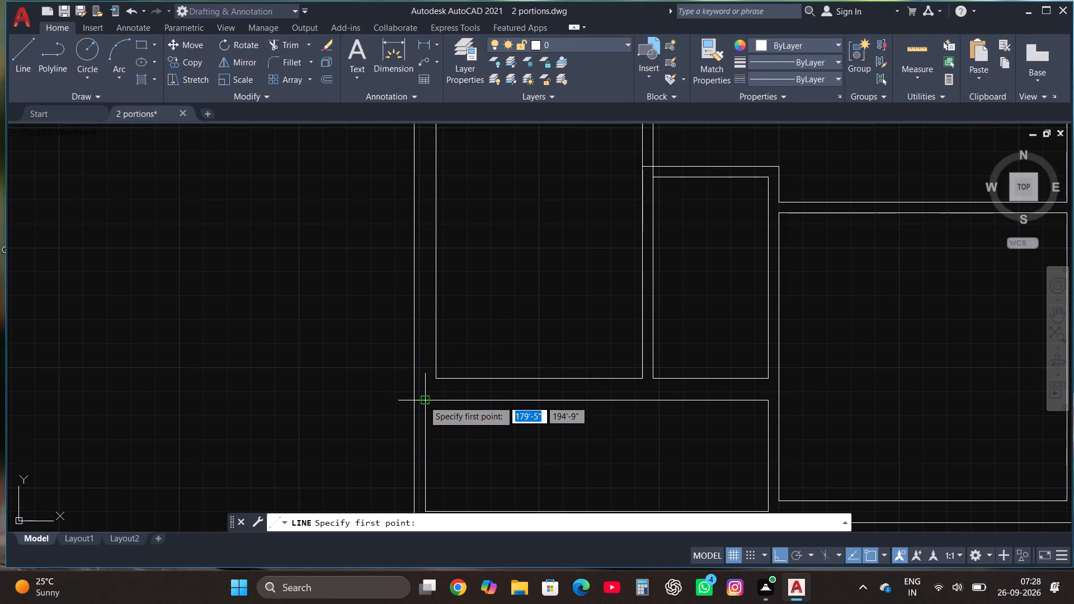
left_click(424, 400)
left_click(395, 409)
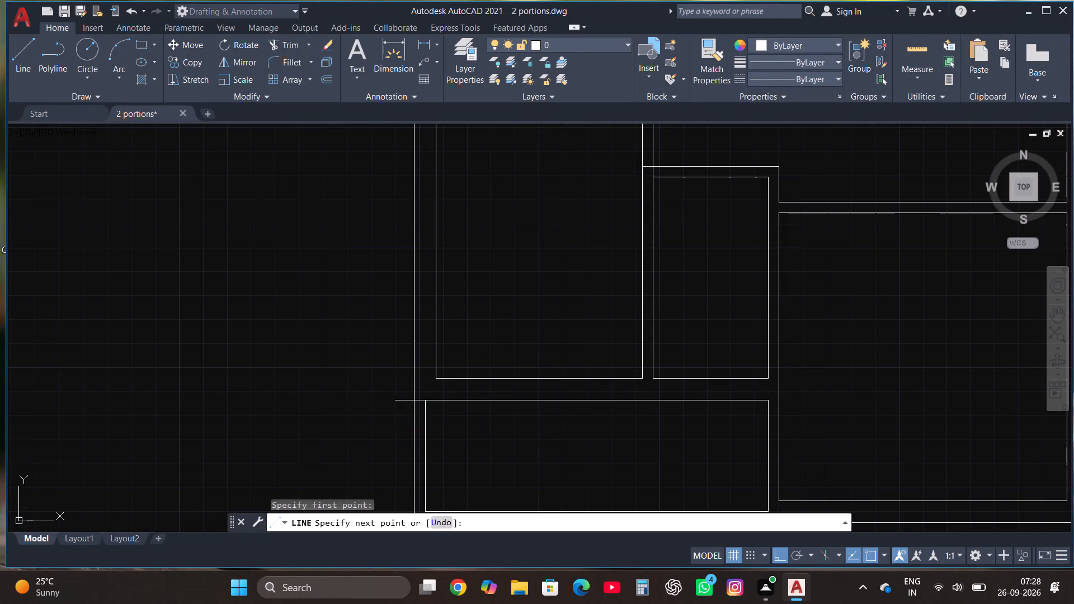
left_click(293, 46)
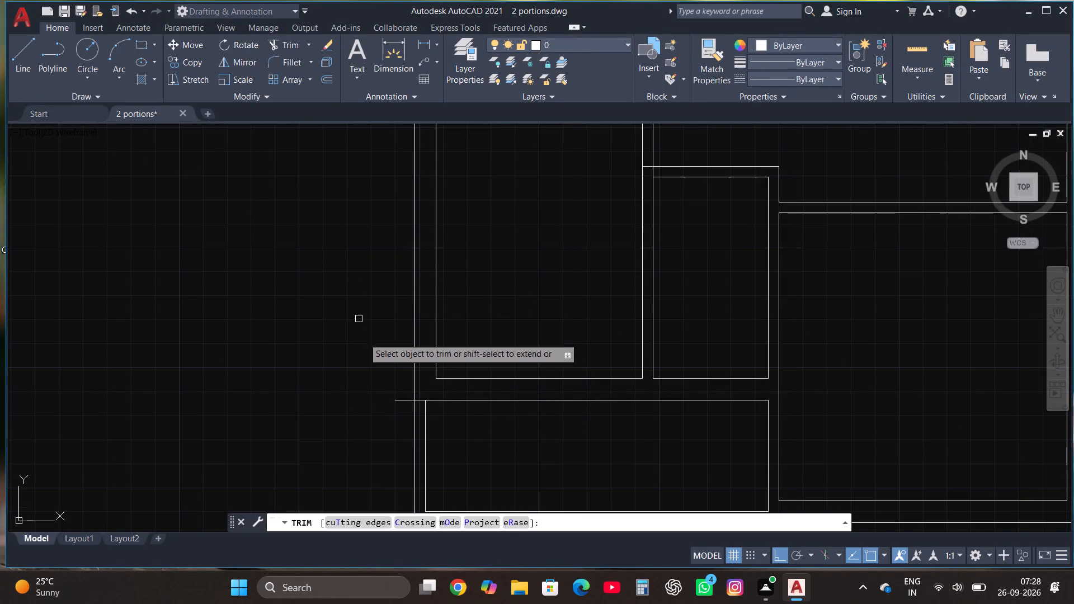
left_click(394, 401)
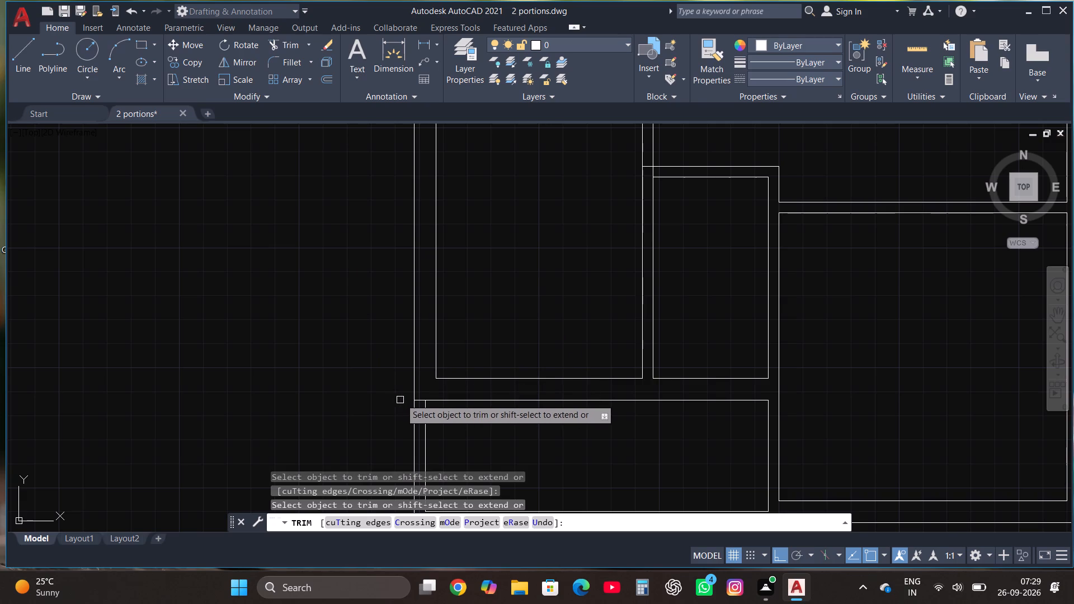
key("Escape")
Delete the inner south wall line of the south-east corner room.
scroll(394, 400, "down", 3)
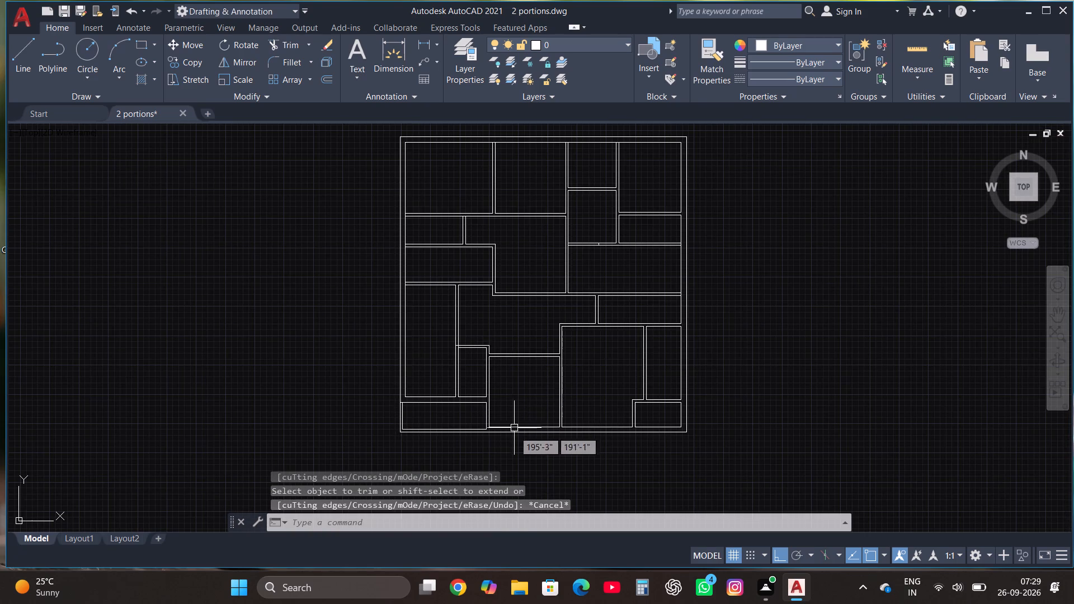
scroll(527, 461, "up", 1)
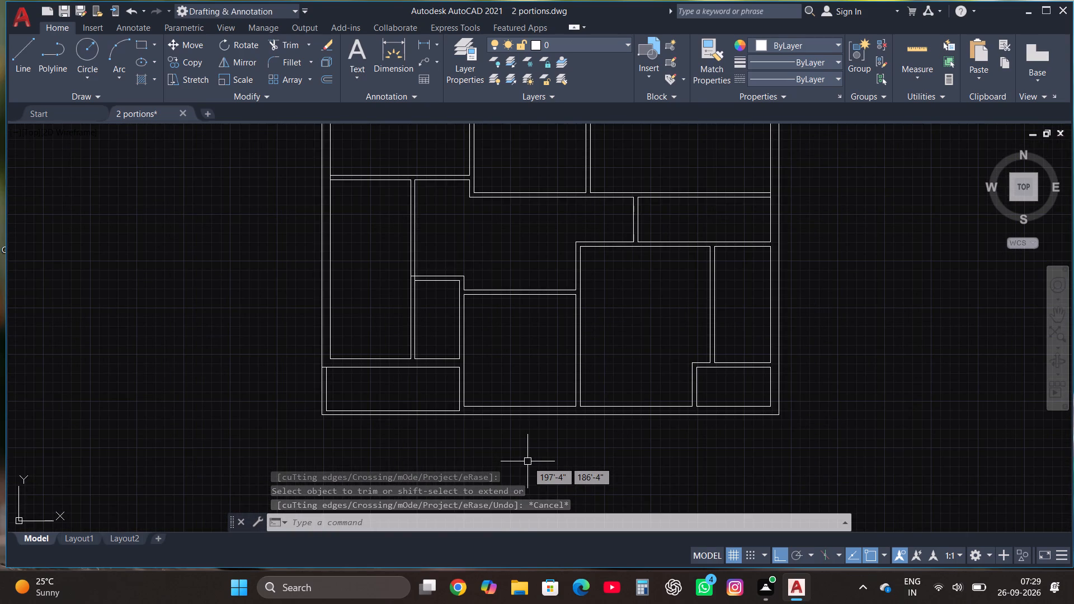
scroll(519, 466, "down", 1)
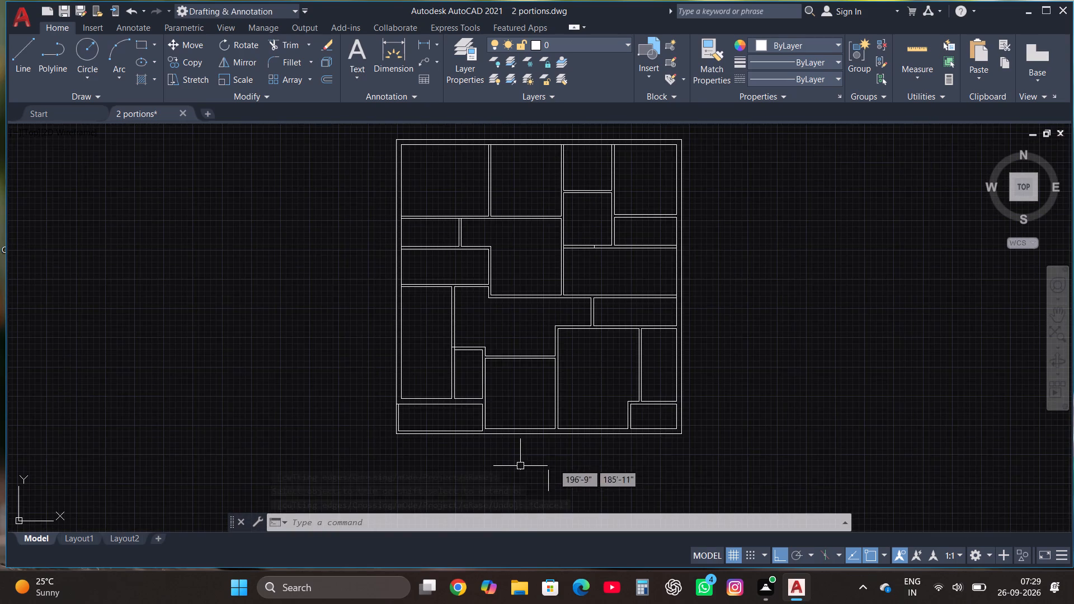
scroll(764, 452, "up", 2)
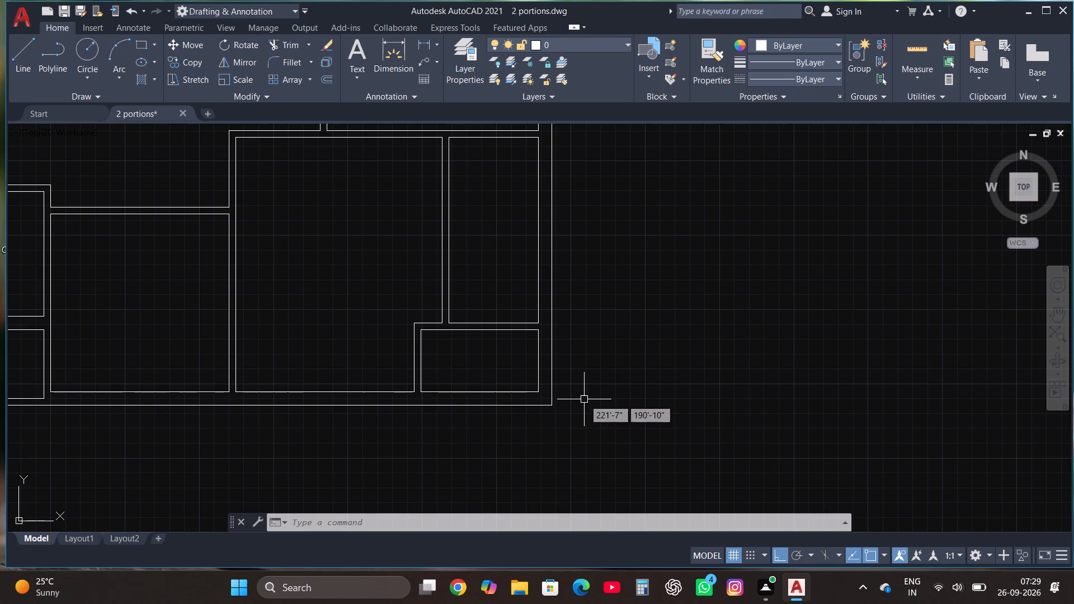
scroll(478, 400, "up", 2)
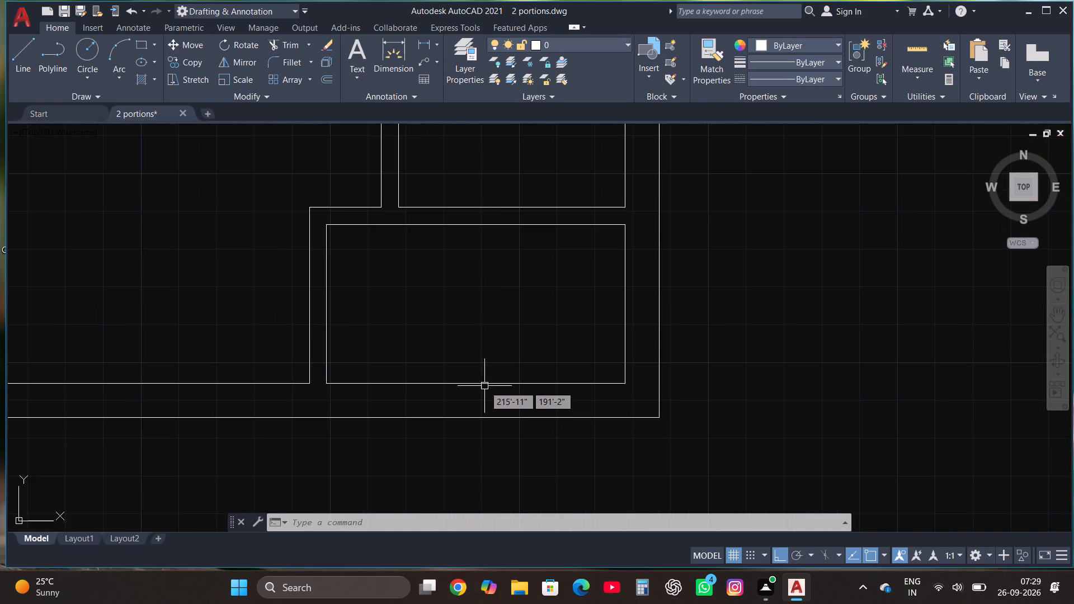
left_click(486, 384)
key("Delete")
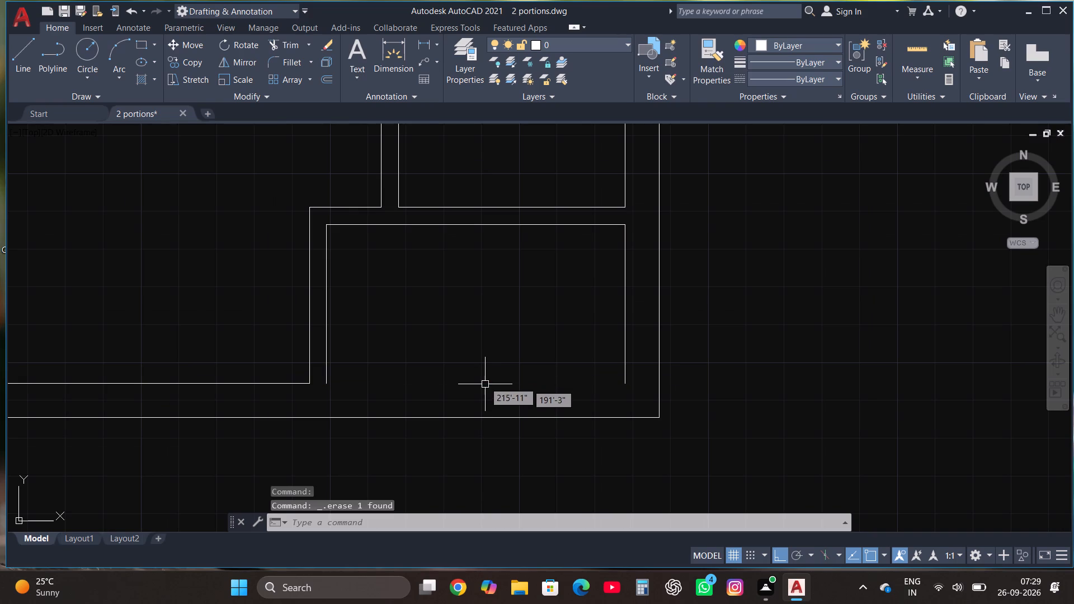
Draw a line 4.5" west from the outer wall's south-east corner, continuing about 4'3" north to the corner room's north line level.
left_click(19, 64)
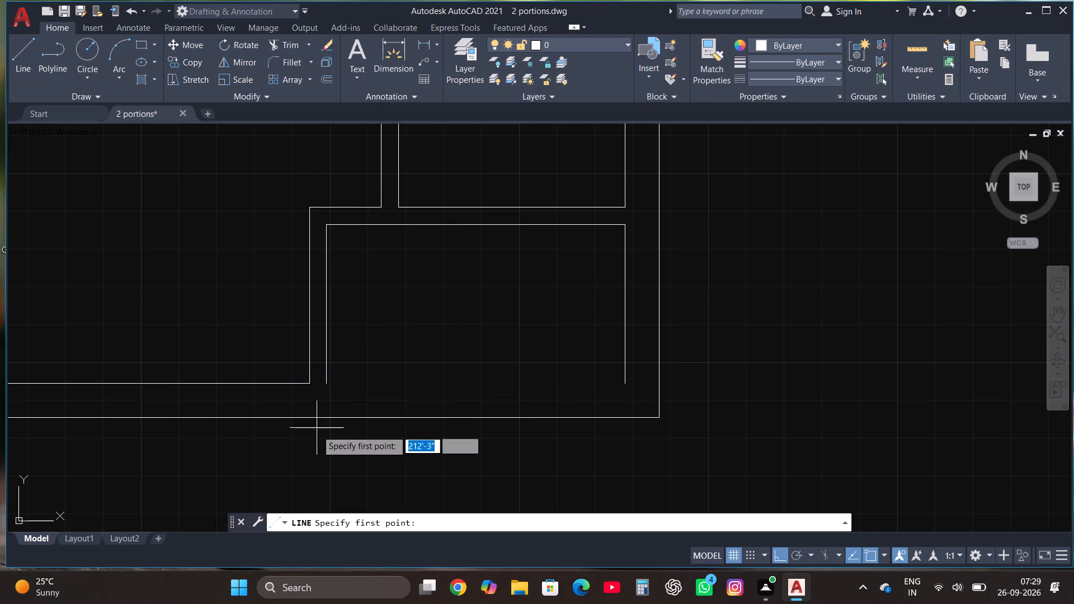
left_click(659, 416)
type("4.5\"")
key("Return")
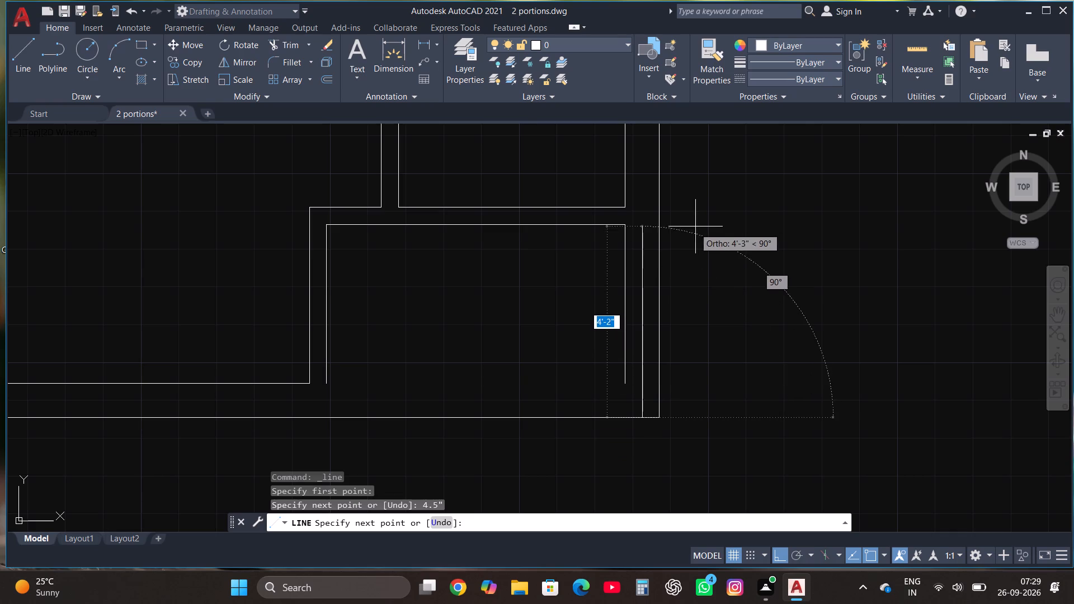
left_click(643, 226)
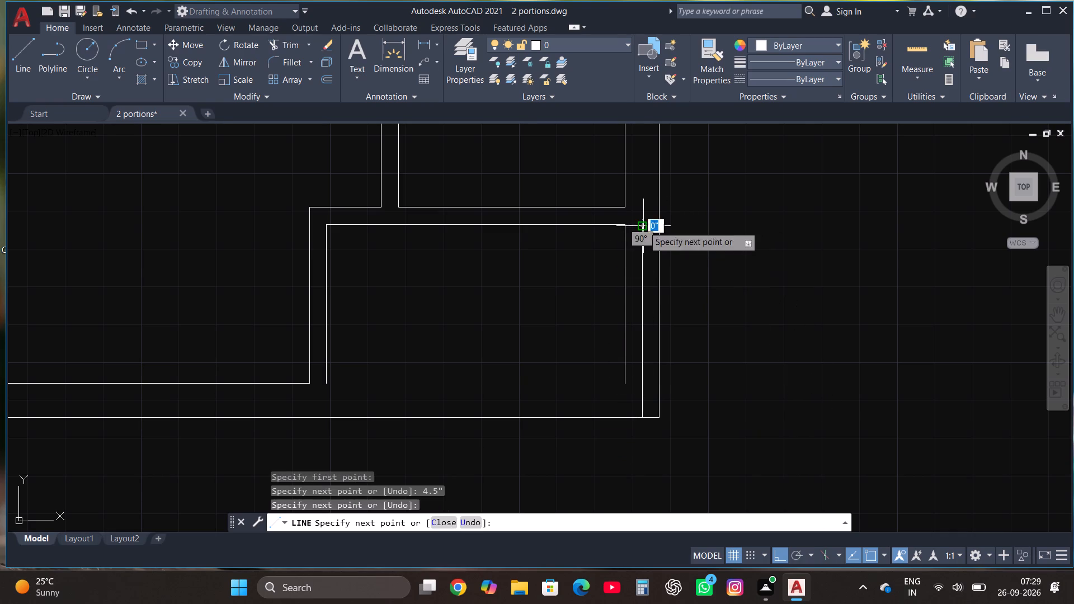
key("Escape")
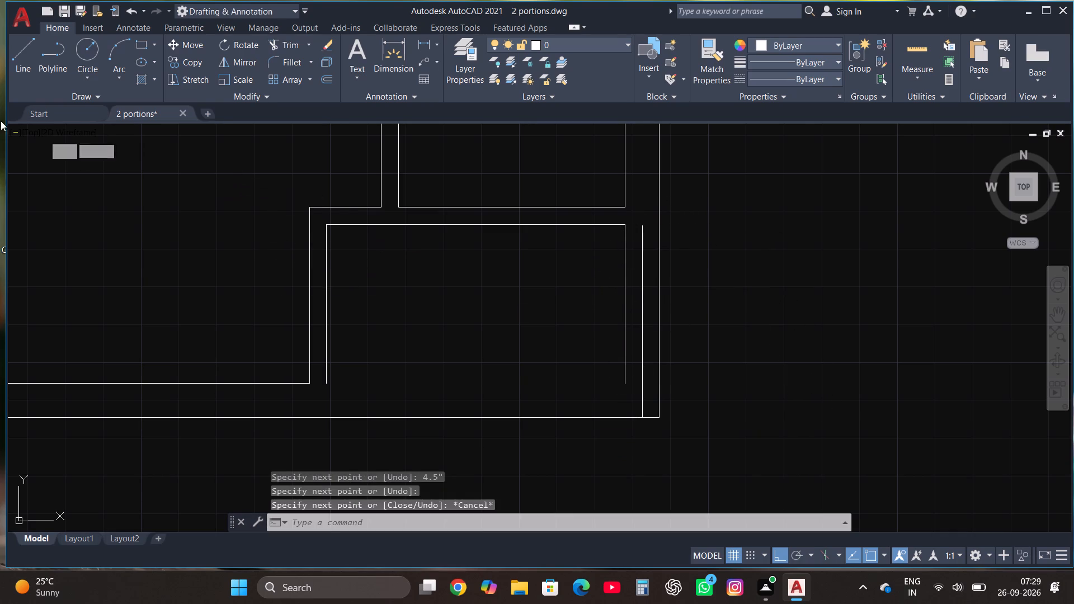
Draw a line 4.5" north from the outer wall's south-east corner, continuing west to below the corner room's west wall line.
left_click(18, 58)
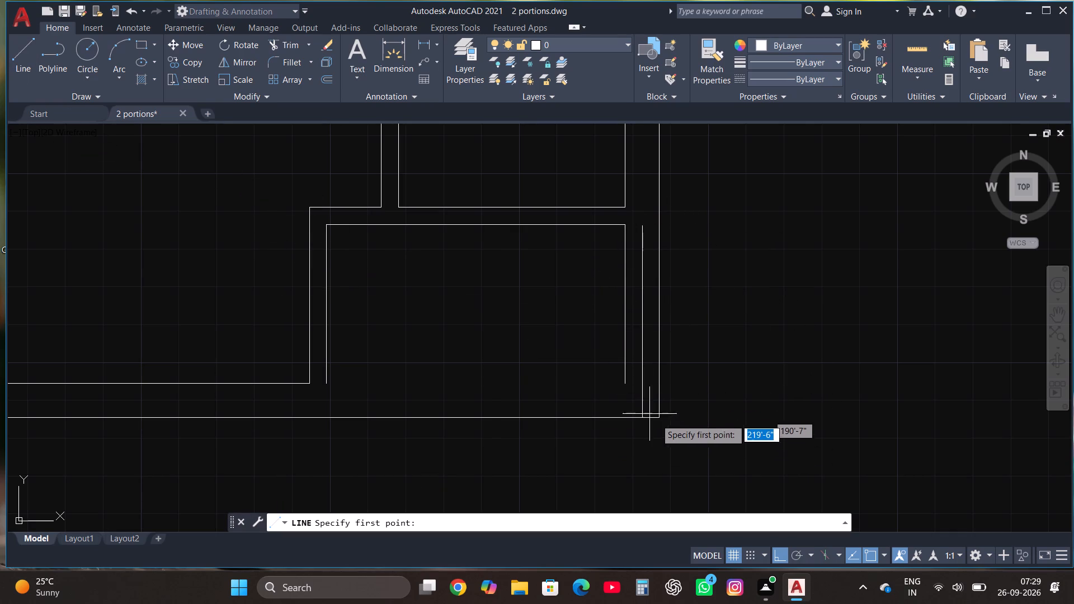
left_click(661, 419)
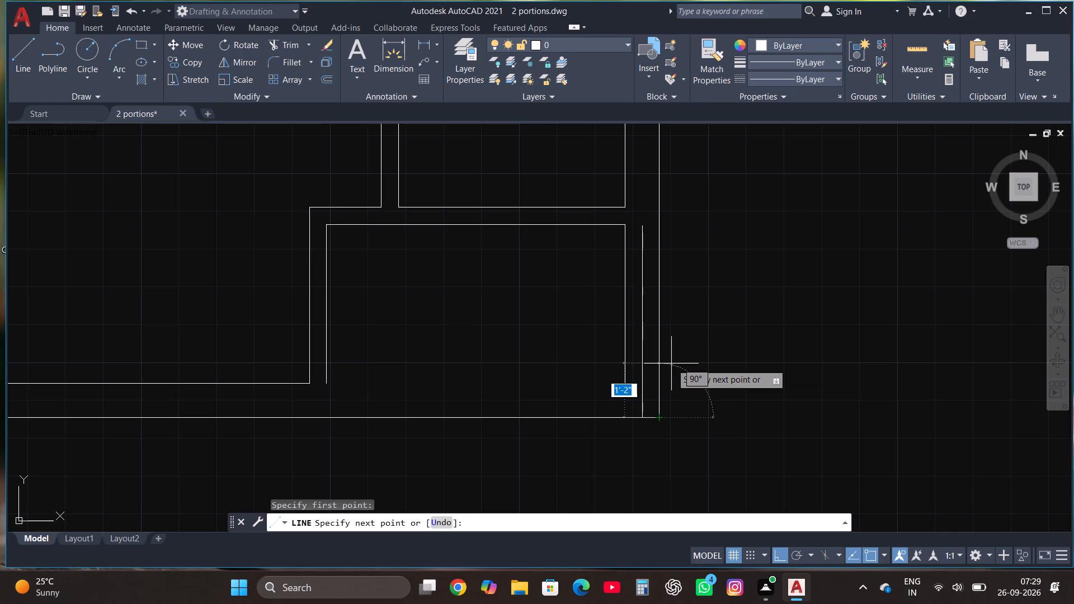
type("4.5\"")
key("Return")
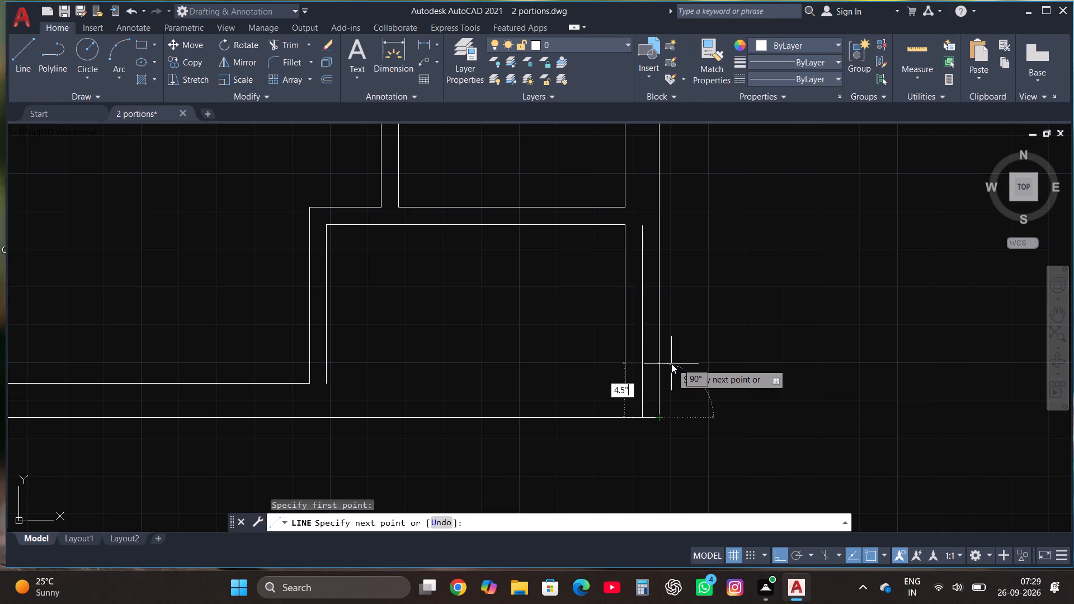
left_click(326, 401)
Fillet the south-east corner room's inner wall lines into closed south-west, north-east and south-east corners, using the newly drawn lines.
left_click(299, 58)
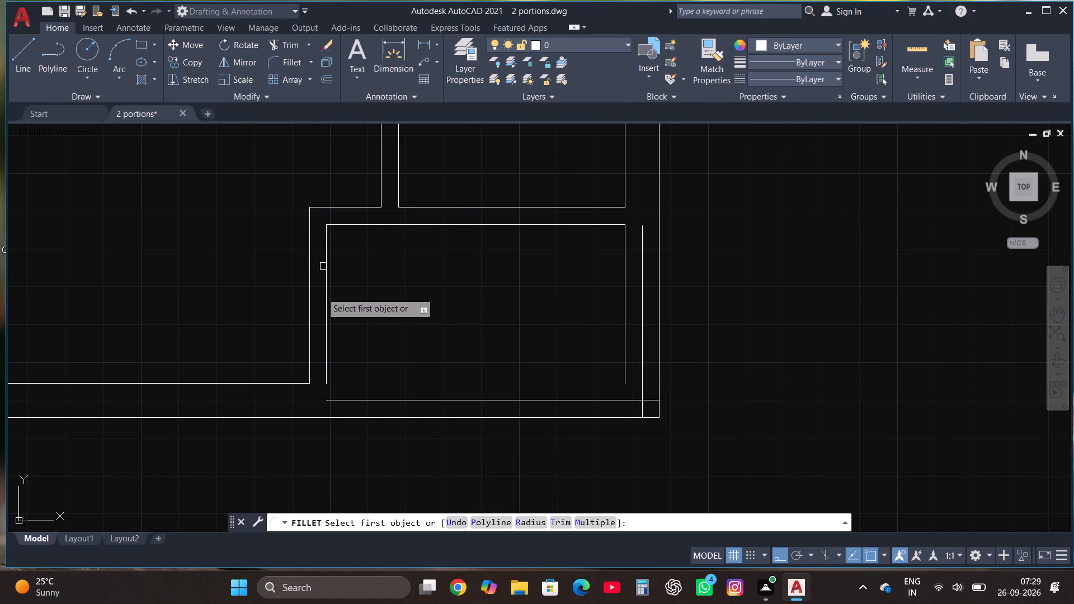
left_click(327, 328)
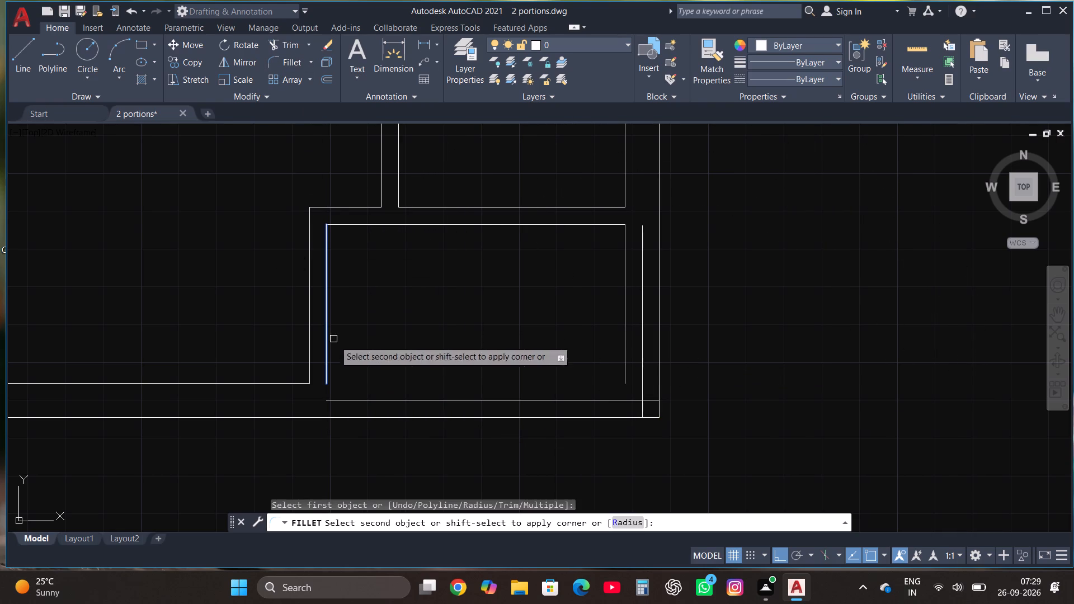
left_click(347, 400)
left_click(299, 67)
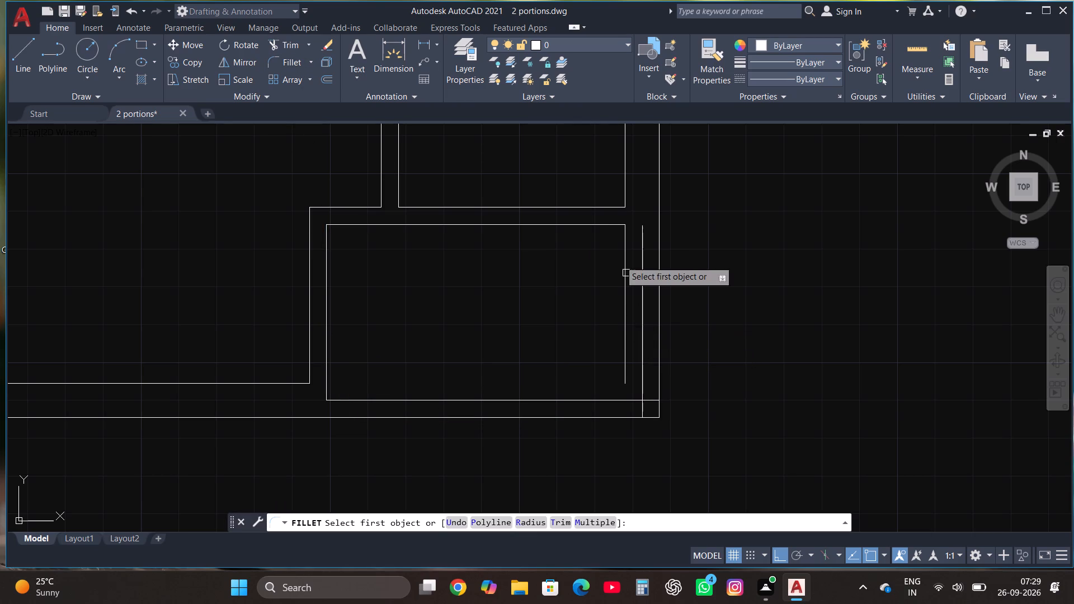
left_click(604, 225)
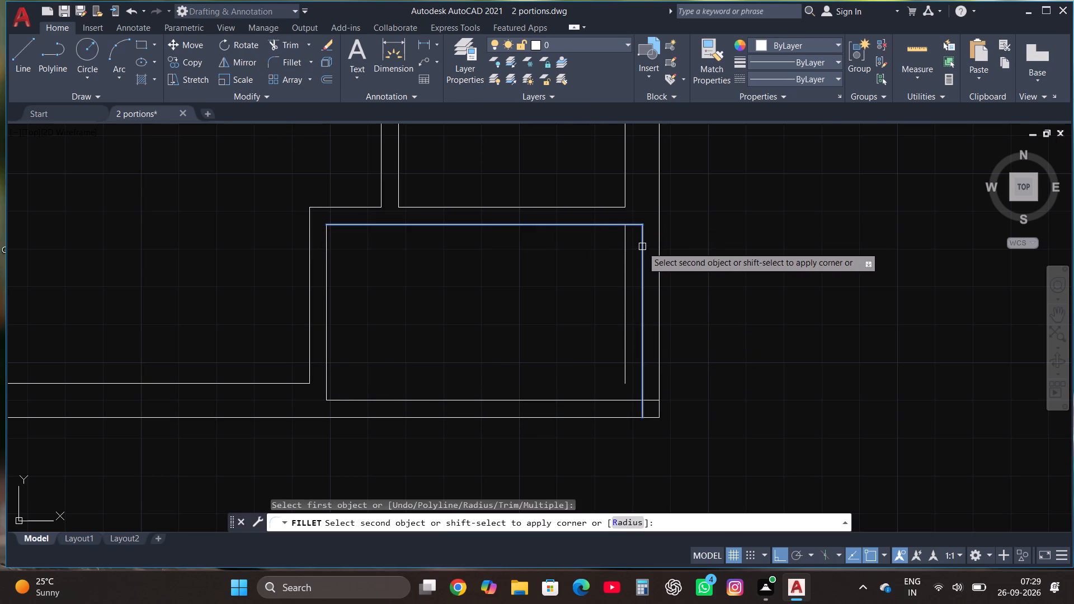
left_click(642, 247)
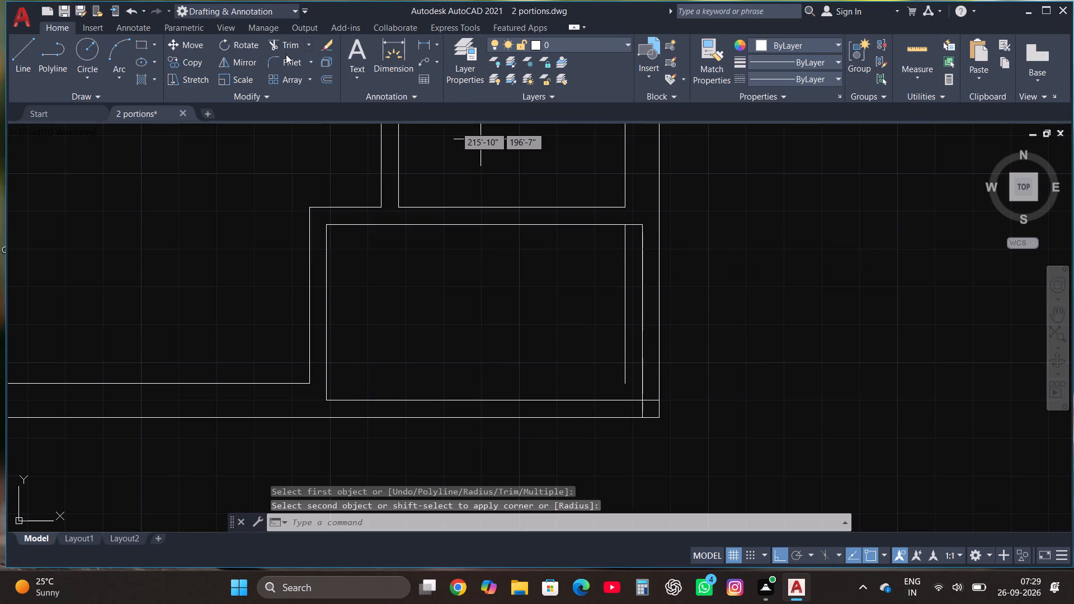
left_click(286, 64)
left_click(614, 402)
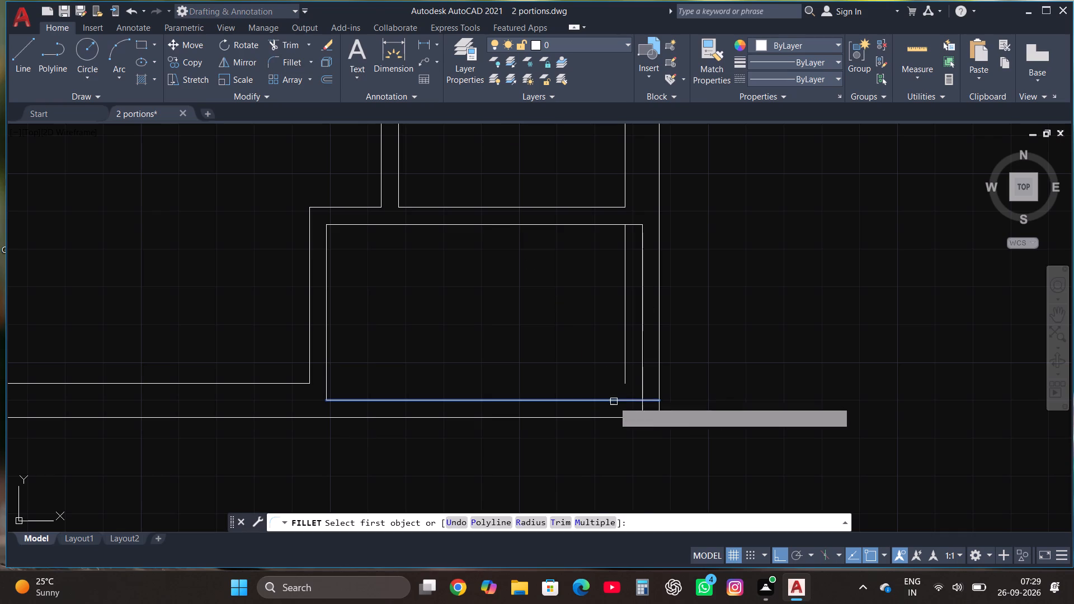
left_click(646, 365)
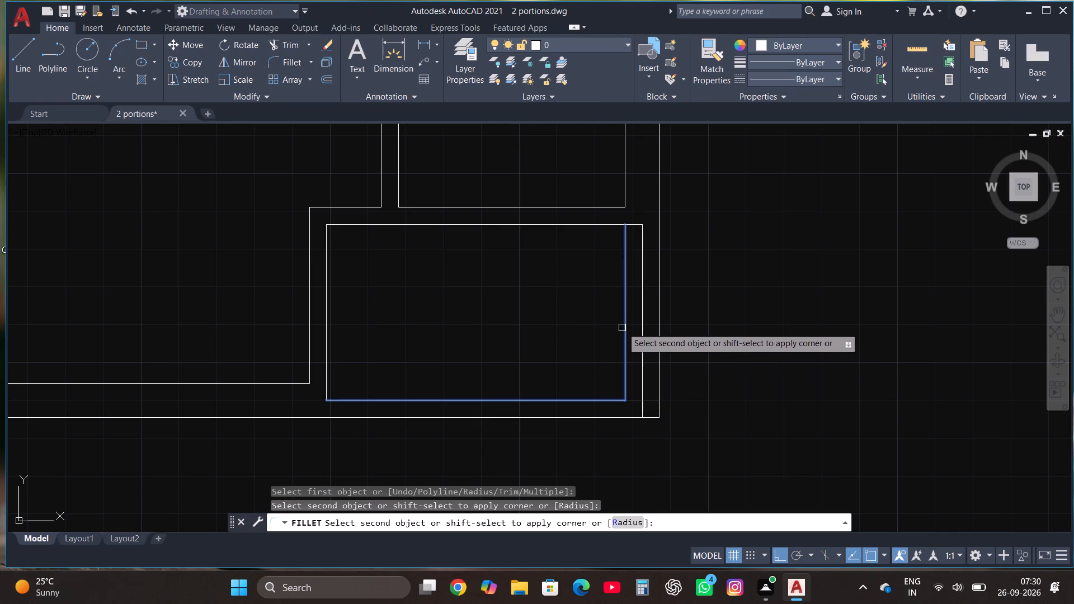
left_click(645, 362)
Delete the leftover old inner east wall line inside the south-east corner room.
left_click(624, 331)
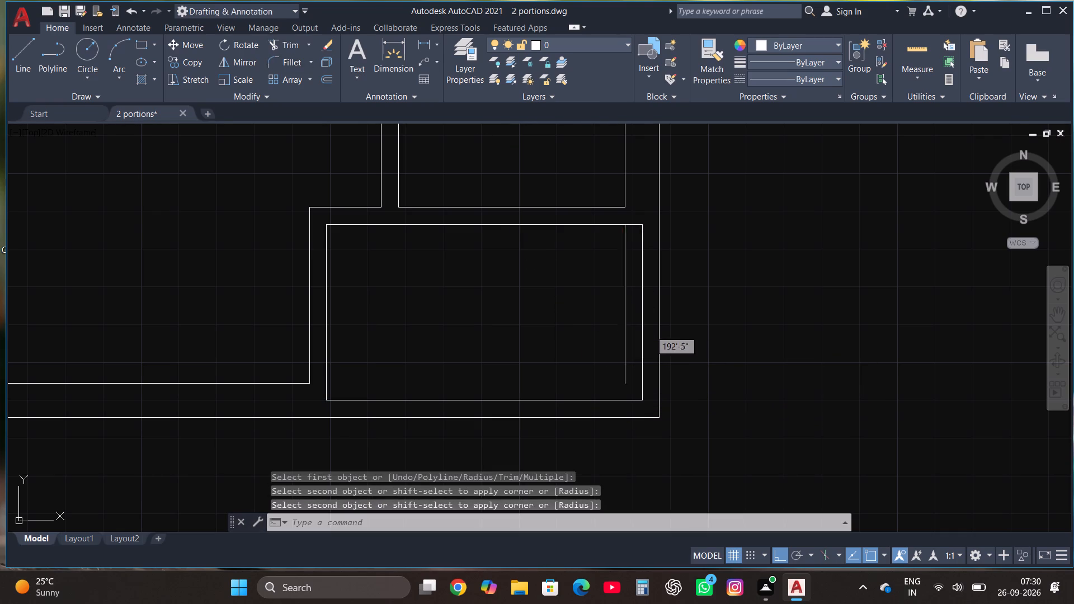
key("Delete")
Draw lines across the outer wall: east from the corner room's inner south-east corner, and about 1'-8" south from the adjoining room's south-east corner.
scroll(723, 357, "down", 1)
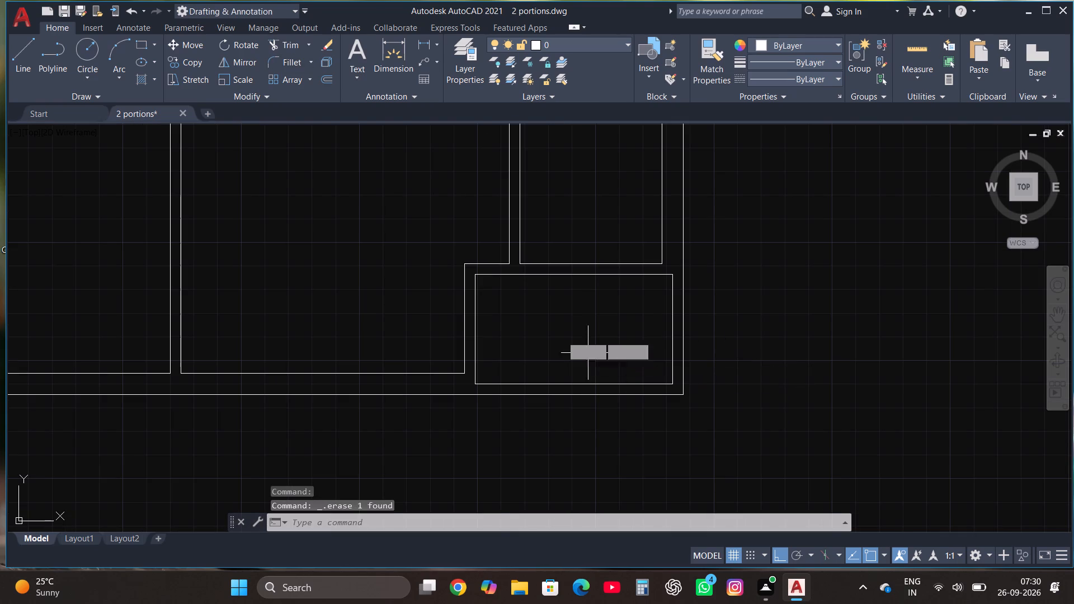
left_click(23, 59)
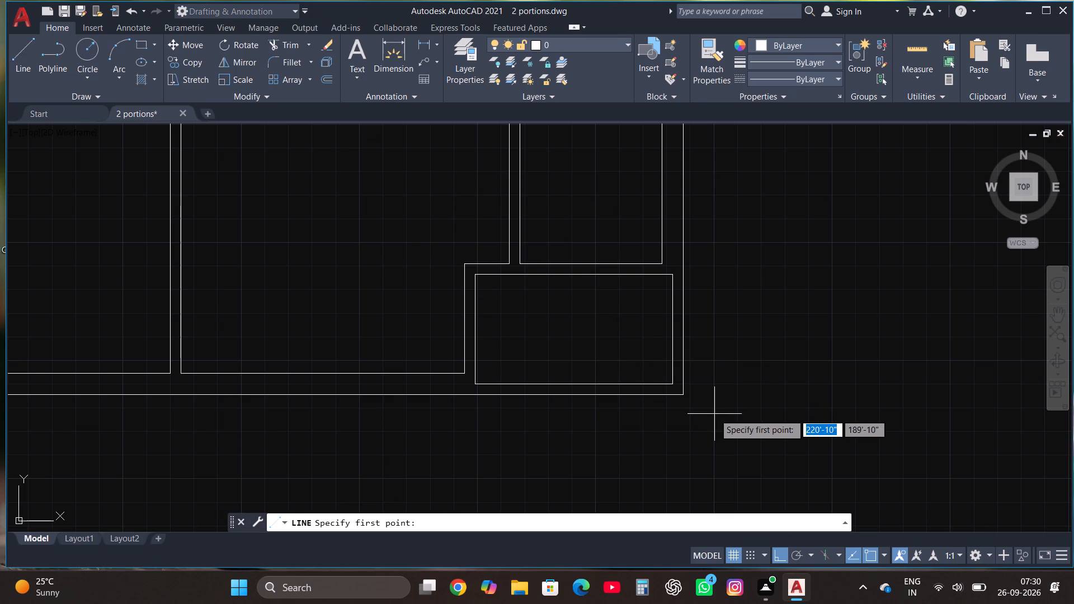
scroll(760, 408, "up", 1)
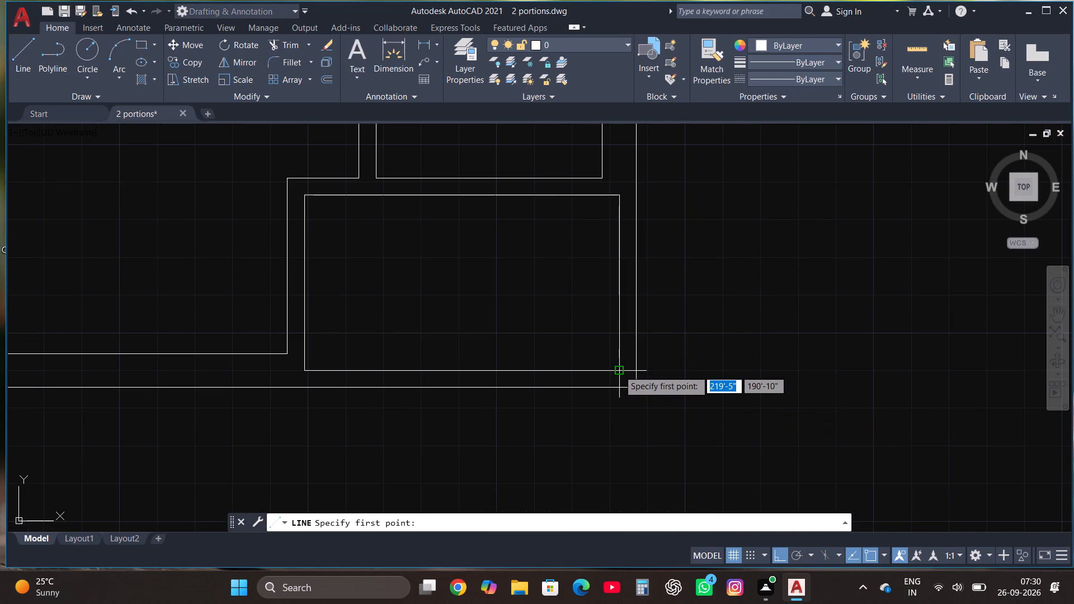
left_click(619, 369)
left_click(661, 362)
left_click(13, 54)
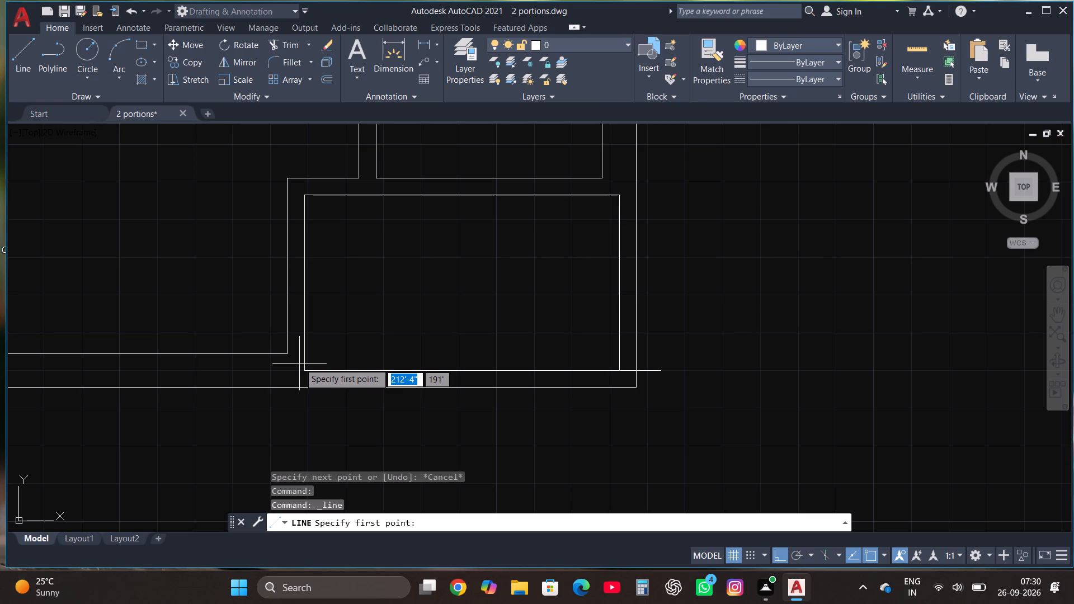
scroll(444, 342, "down", 1)
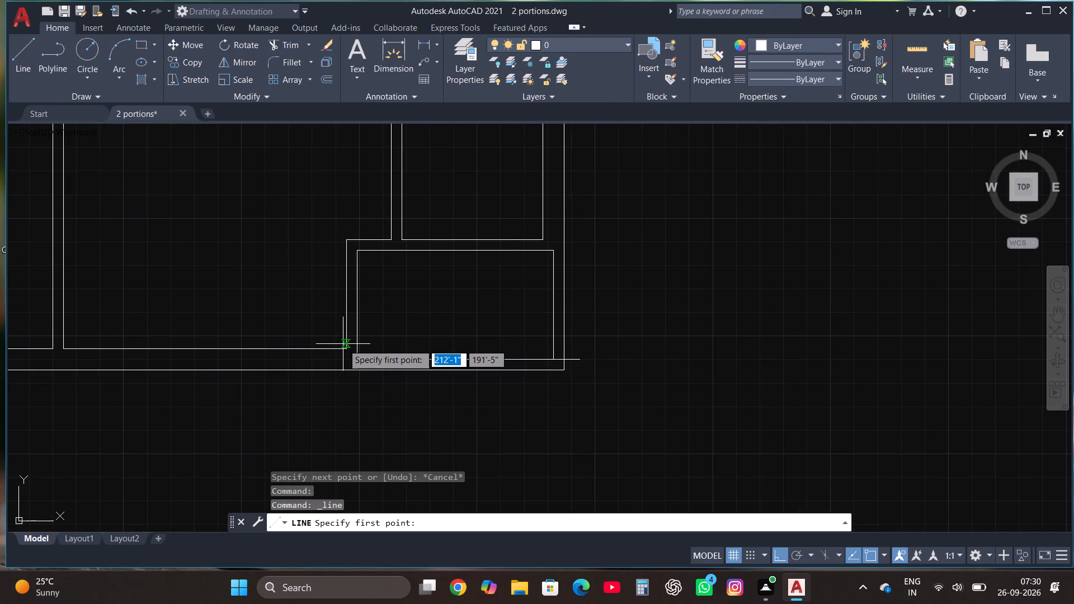
left_click(346, 348)
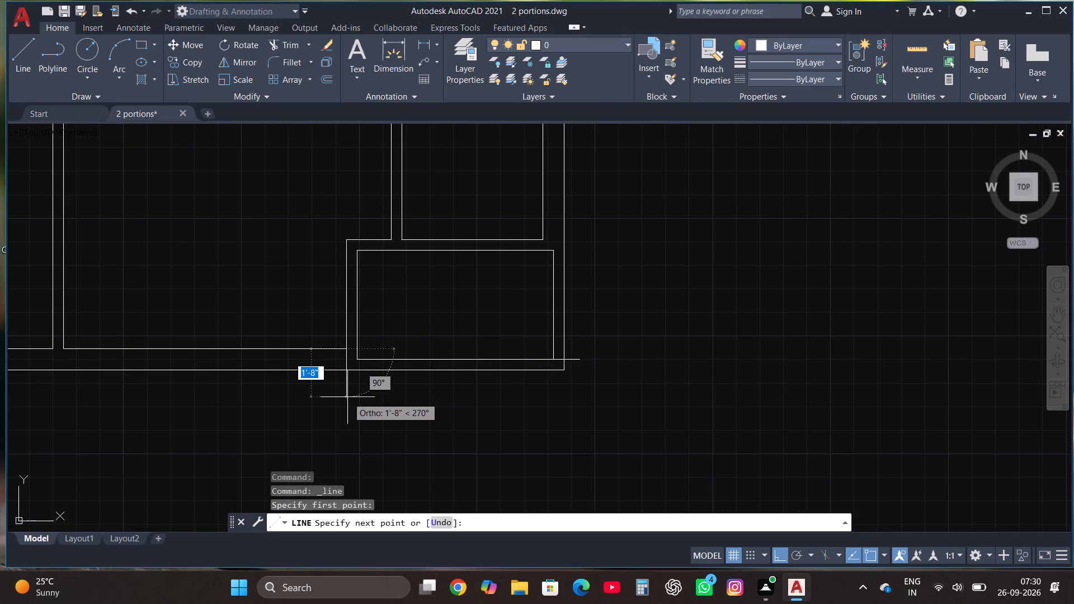
left_click(347, 397)
Trim the parts of both junction lines that extend beyond the outer wall's east and south faces.
left_click(292, 49)
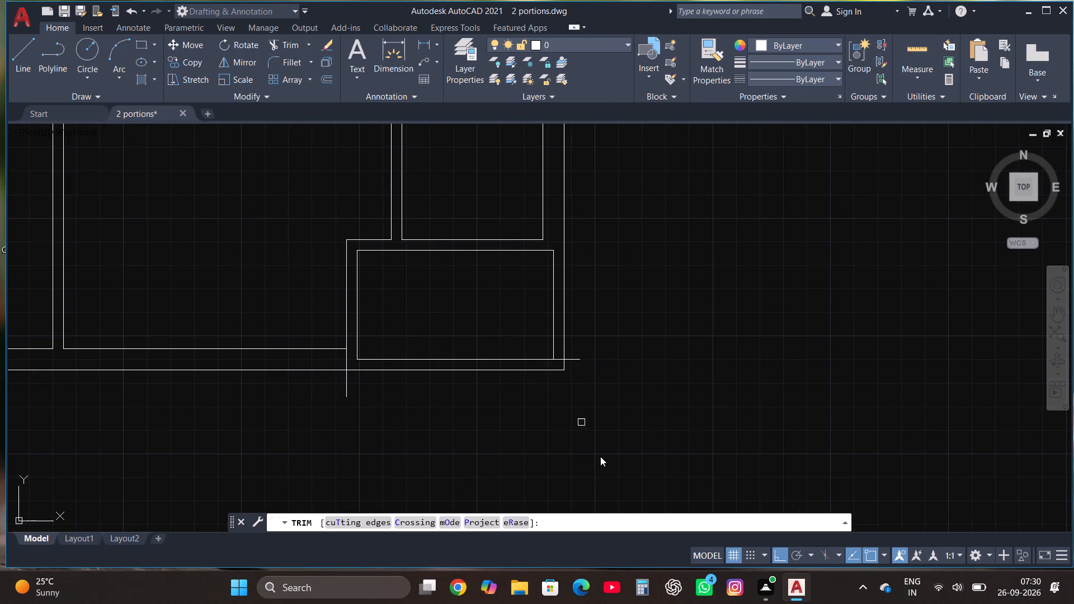
left_click(580, 358)
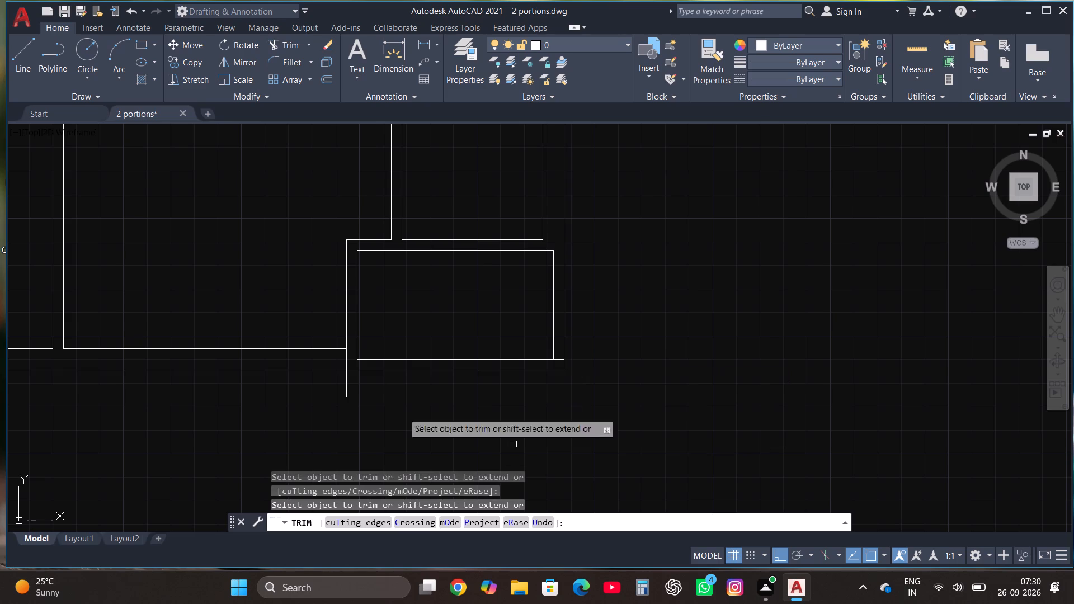
left_click_drag(321, 385, 325, 390)
left_click(371, 403)
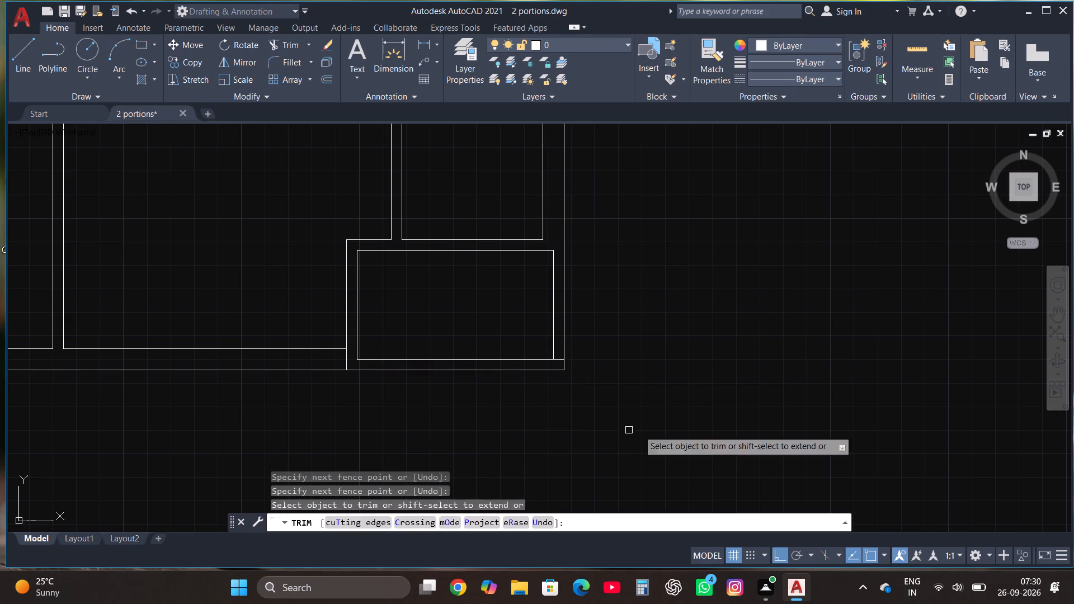
key("Escape")
Open the Tool Palettes and insert the Door - Imperial block in the empty space east of the floor plan.
scroll(683, 399, "down", 3)
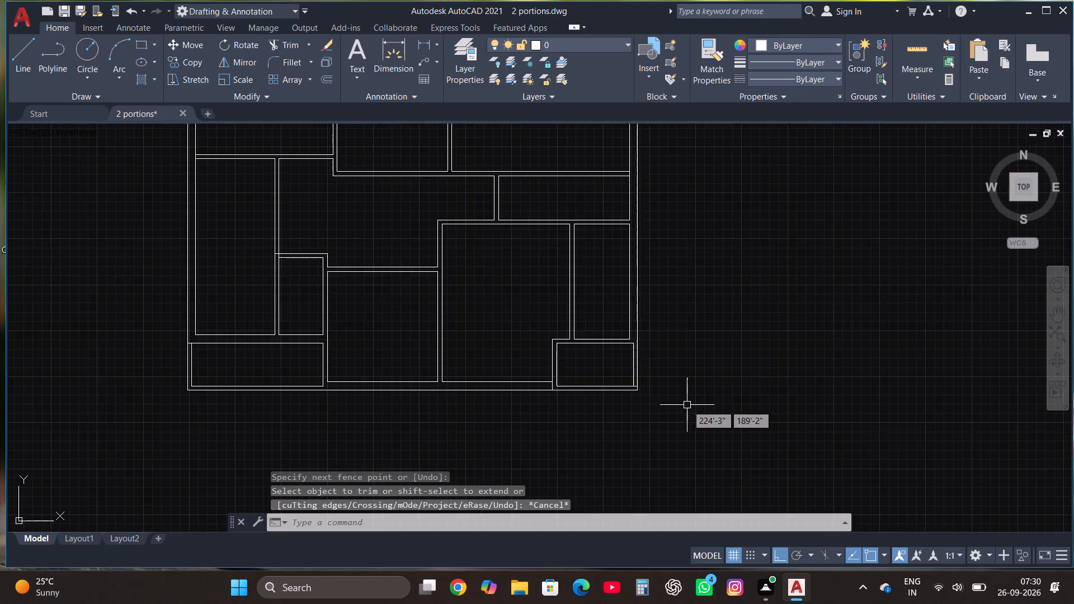
scroll(687, 407, "down", 2)
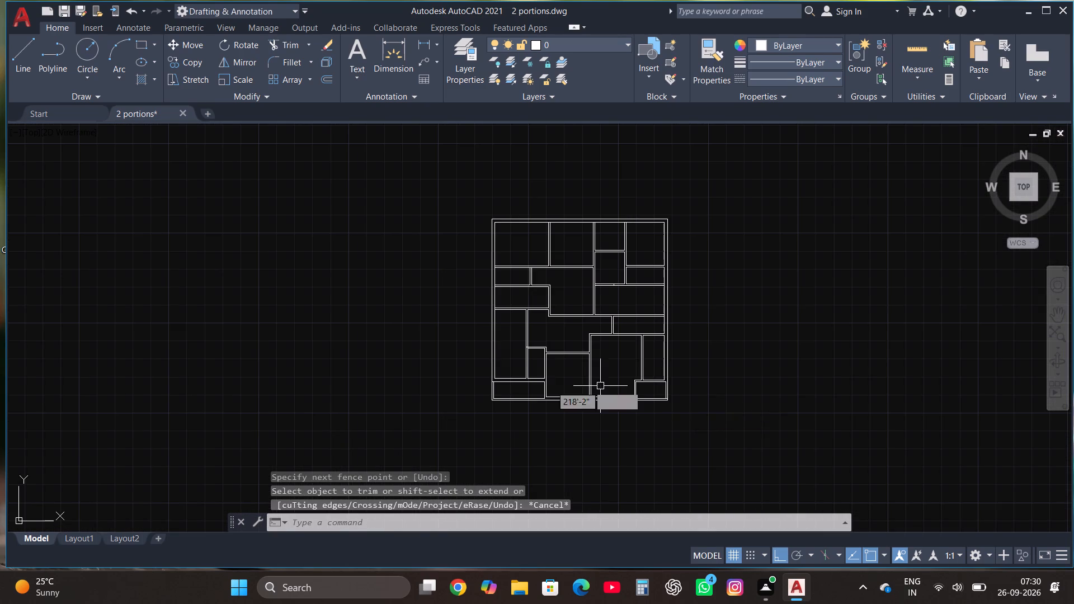
scroll(411, 420, "down", 1)
scroll(705, 365, "up", 1)
type("too")
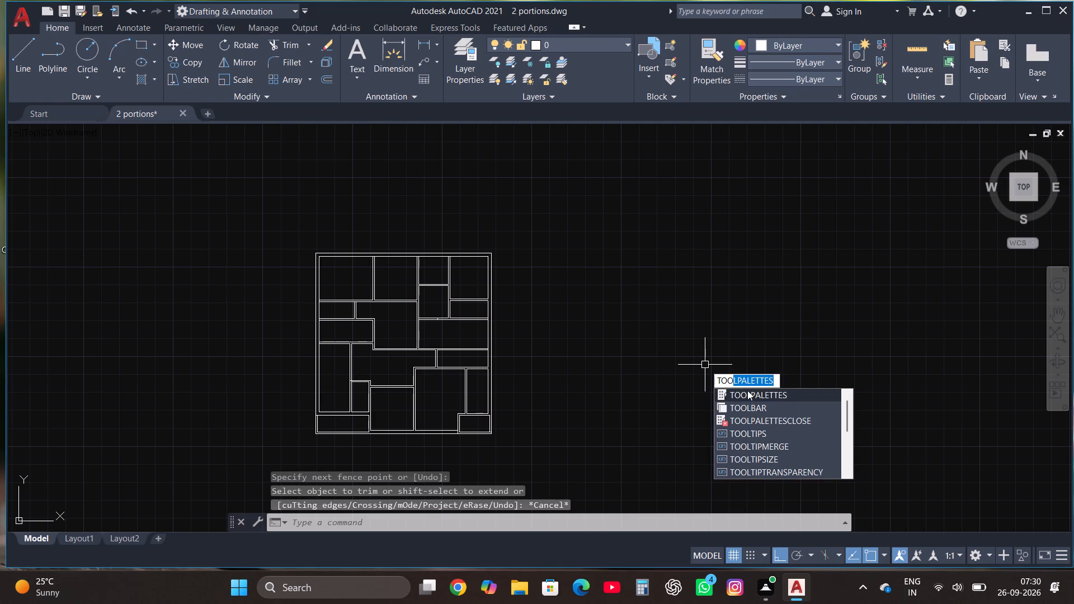
left_click(748, 391)
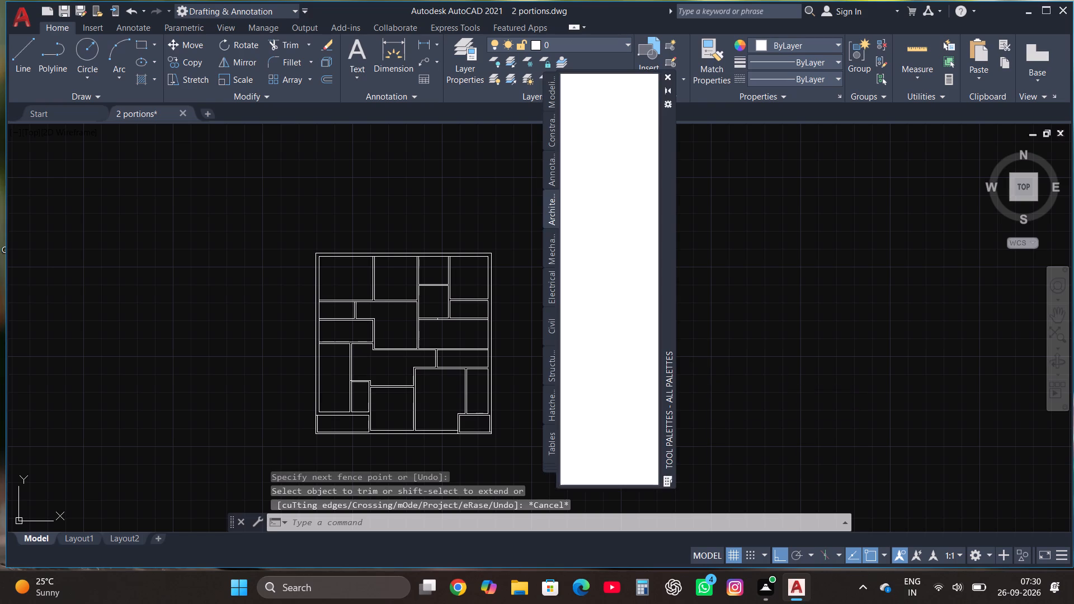
left_click(611, 120)
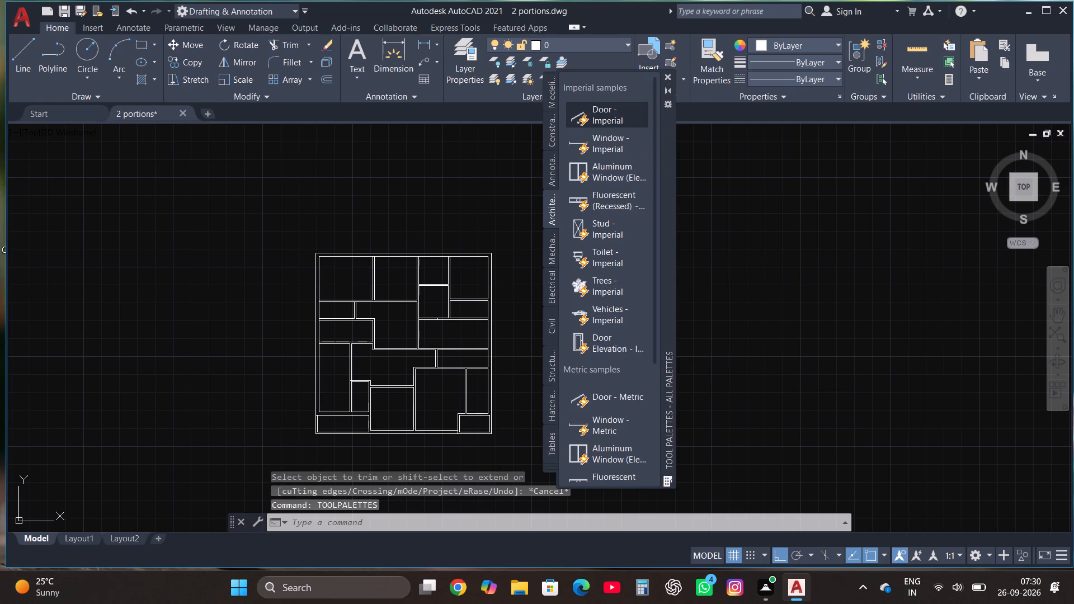
left_click(709, 309)
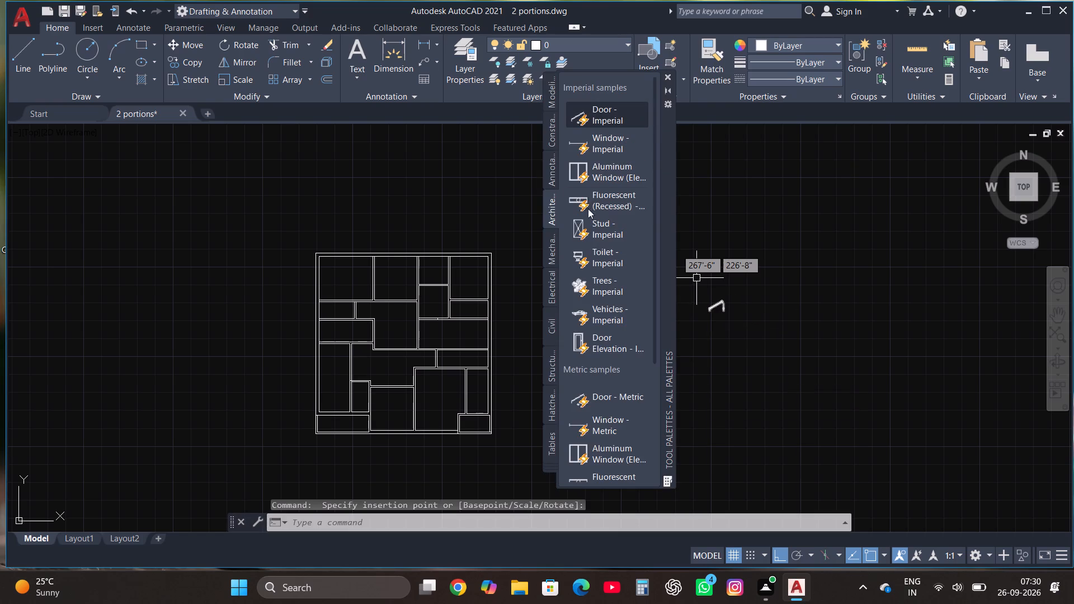
Insert the Toilet - Imperial block just north of the door block, and close the Tool Palettes.
left_click(597, 255)
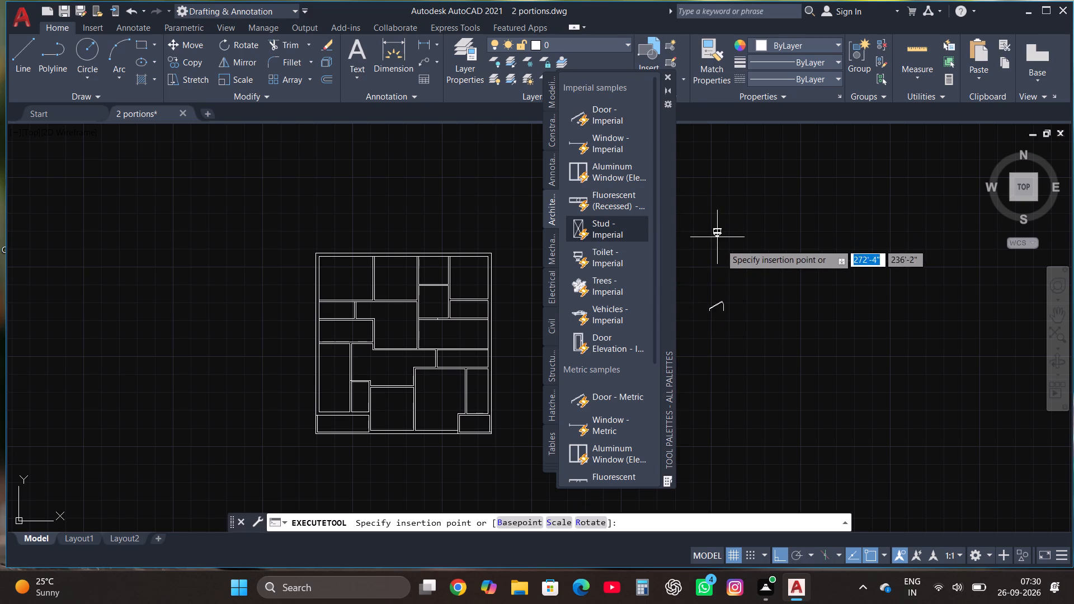
left_click(723, 251)
left_click(668, 78)
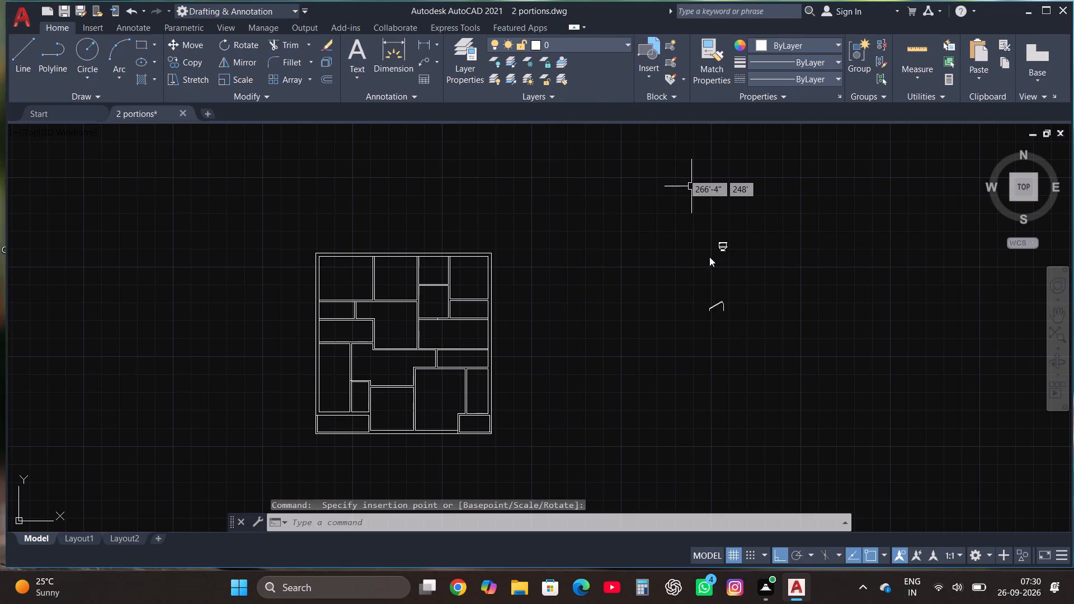
Set the door block's opening angle to Open 90º.
left_click(717, 305)
left_click(708, 302)
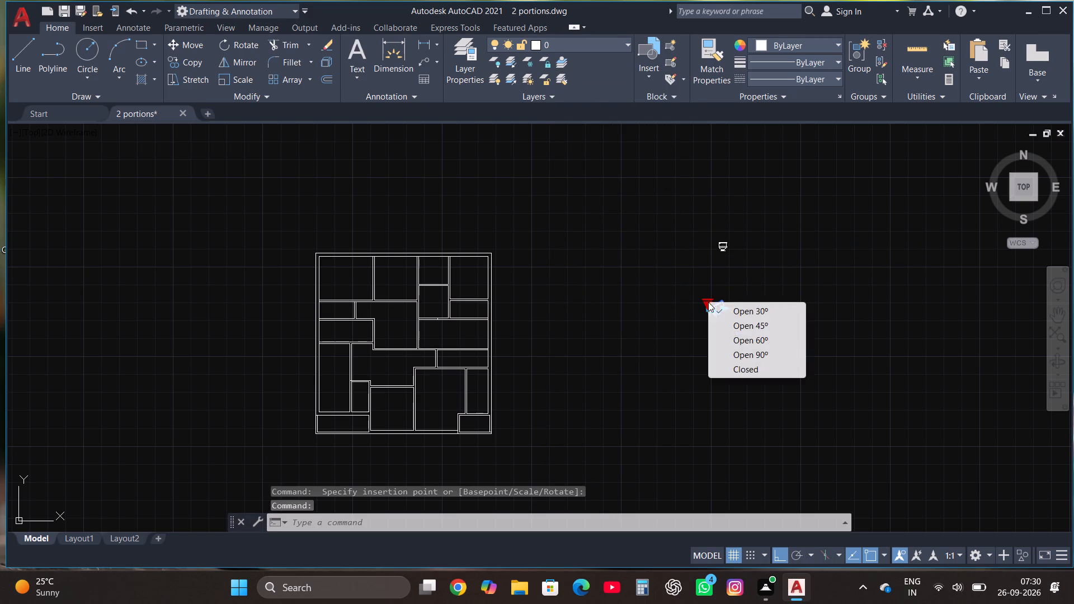
left_click(749, 357)
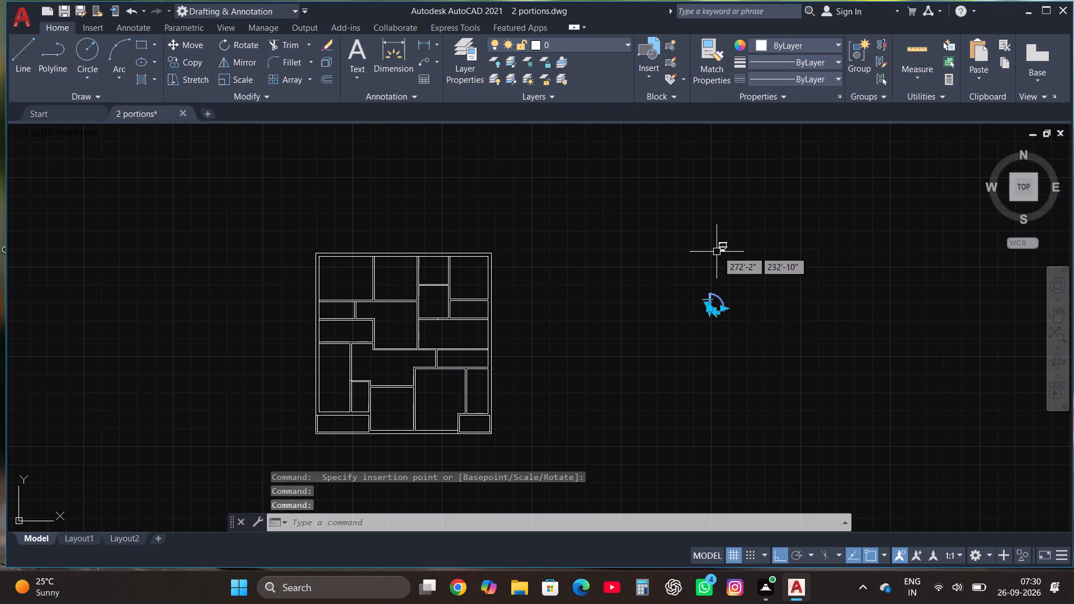
Set the toilet block's view to Elongated (Plan).
left_click(719, 248)
left_click(715, 258)
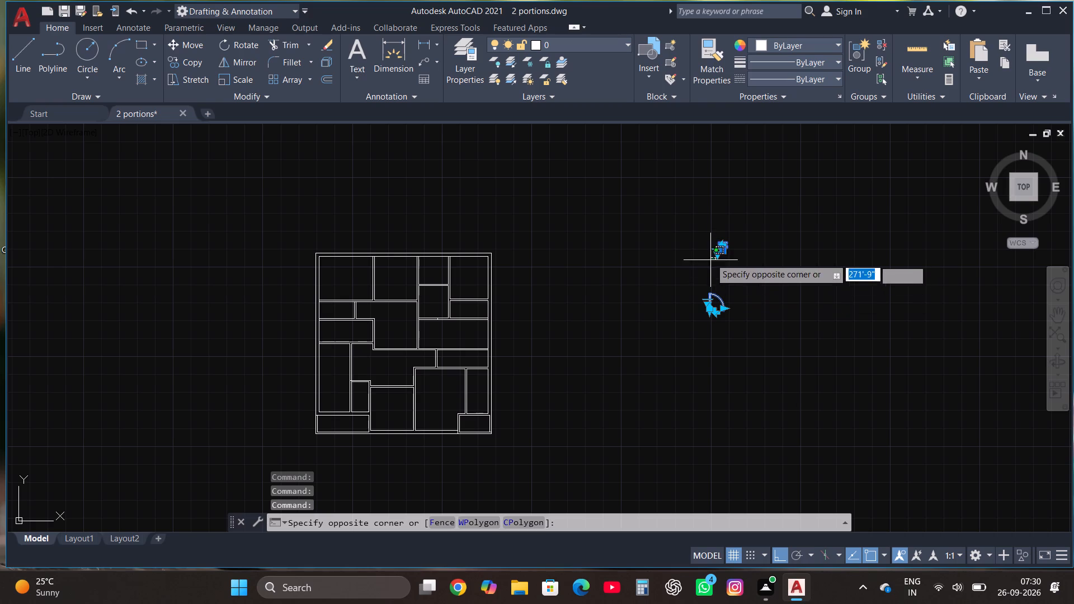
left_click(709, 253)
left_click(717, 253)
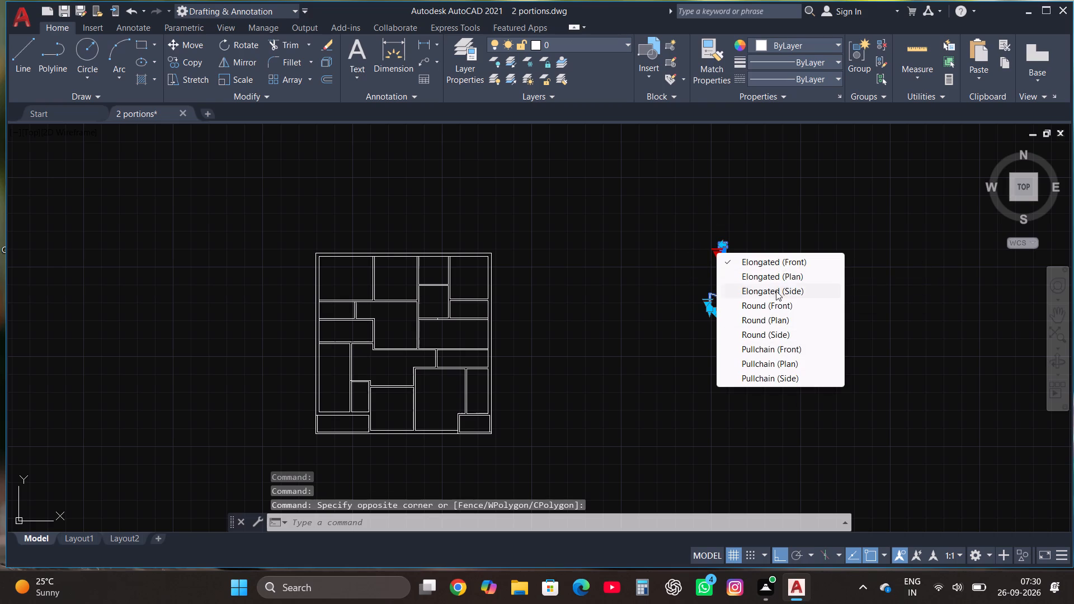
left_click(780, 273)
key("Escape")
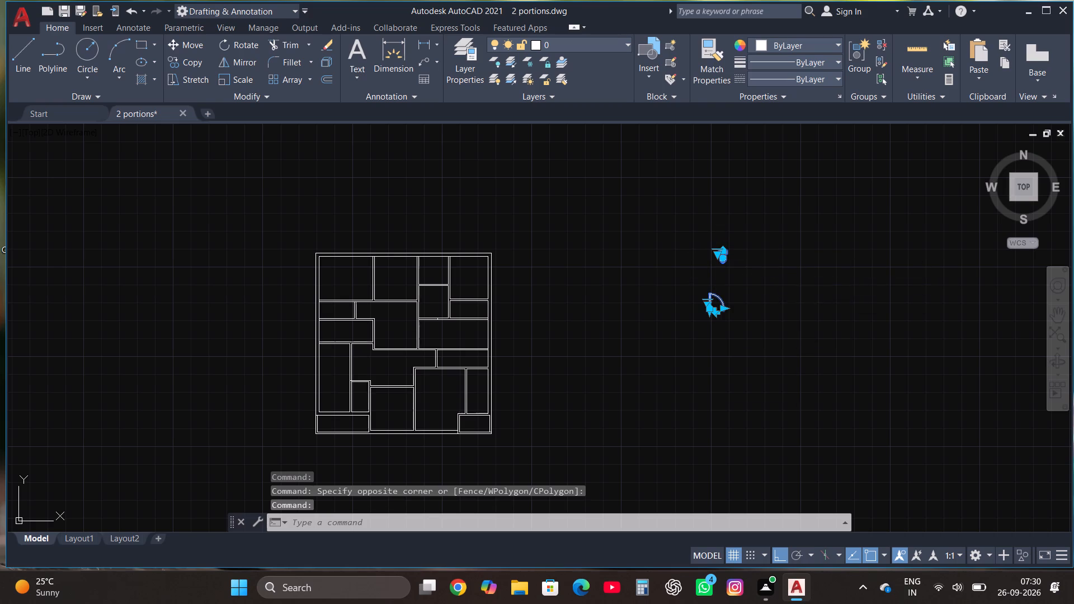
Mirror the door block about a vertical line to its east, keeping the source door.
scroll(764, 290, "up", 2)
left_click(617, 328)
left_click(649, 284)
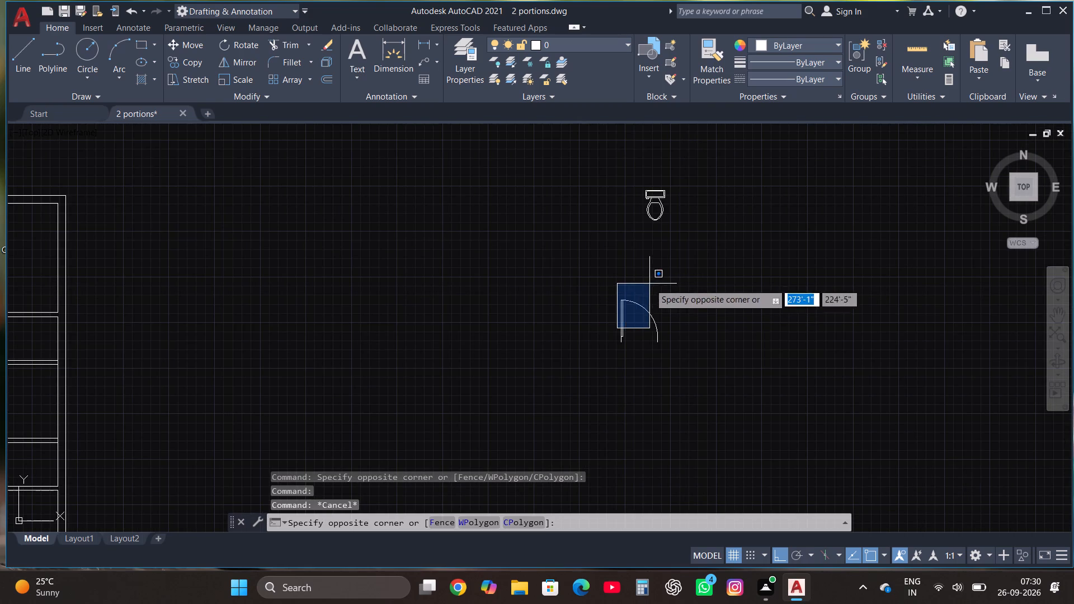
left_click(644, 310)
left_click(244, 59)
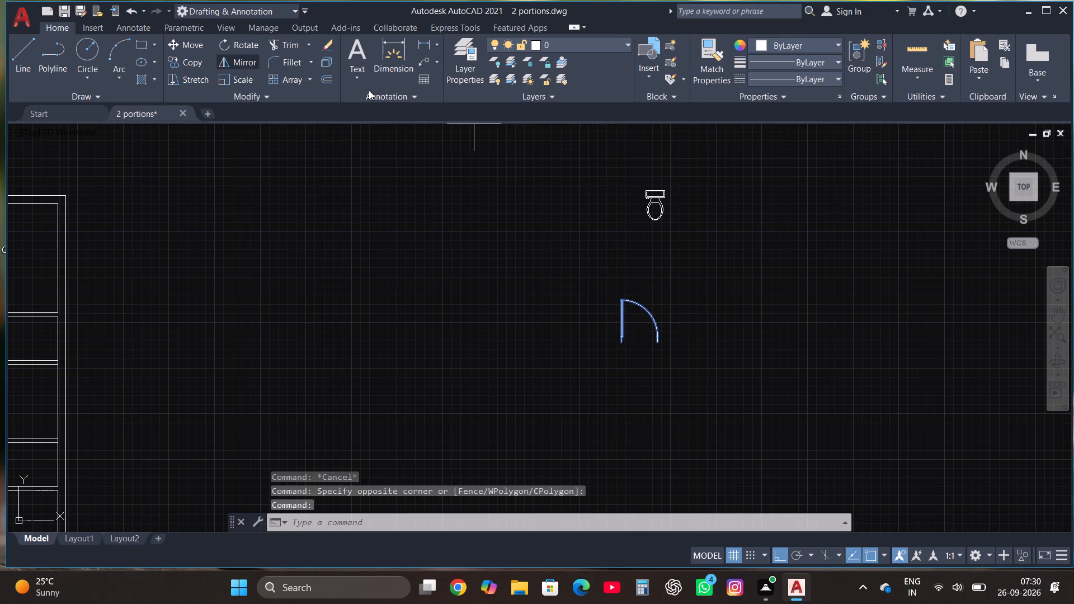
left_click(682, 337)
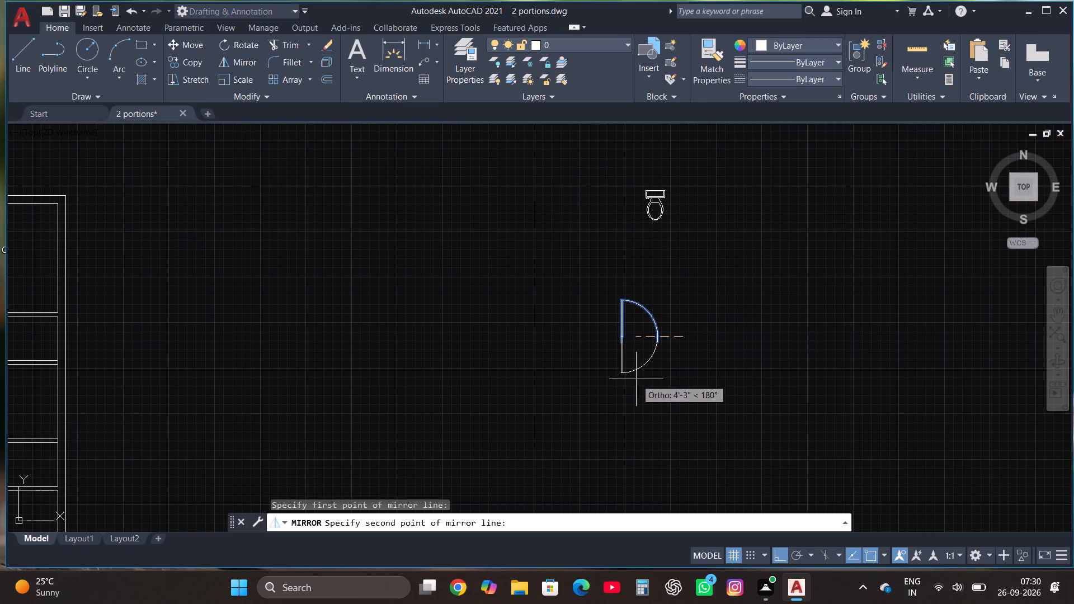
left_click(691, 367)
left_click(717, 418)
Mirror the pair of doors about a horizontal line to their south, keeping the source doors.
left_click(780, 331)
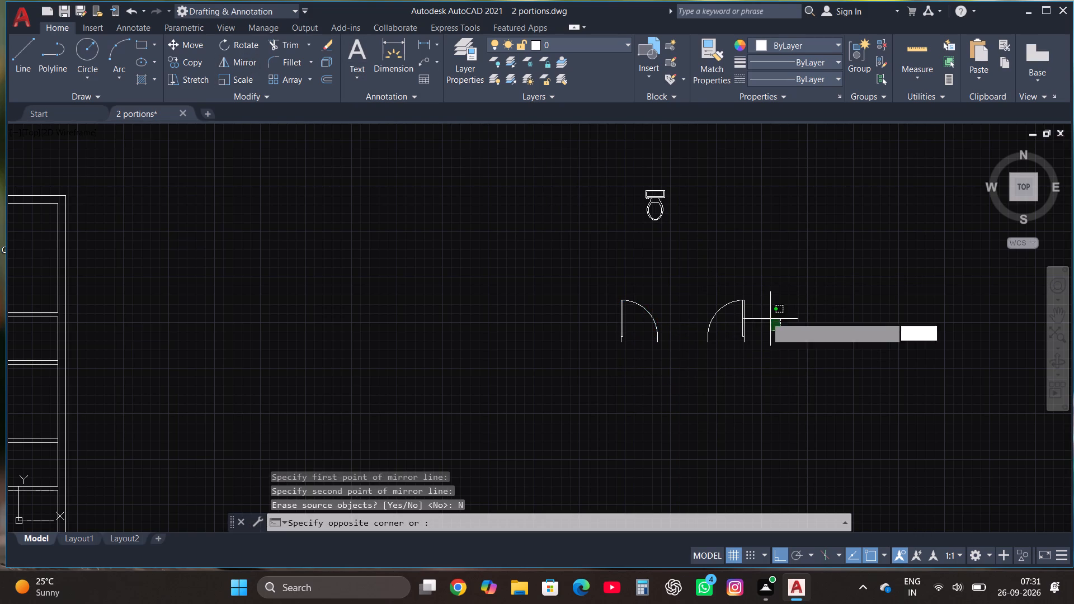
left_click(554, 301)
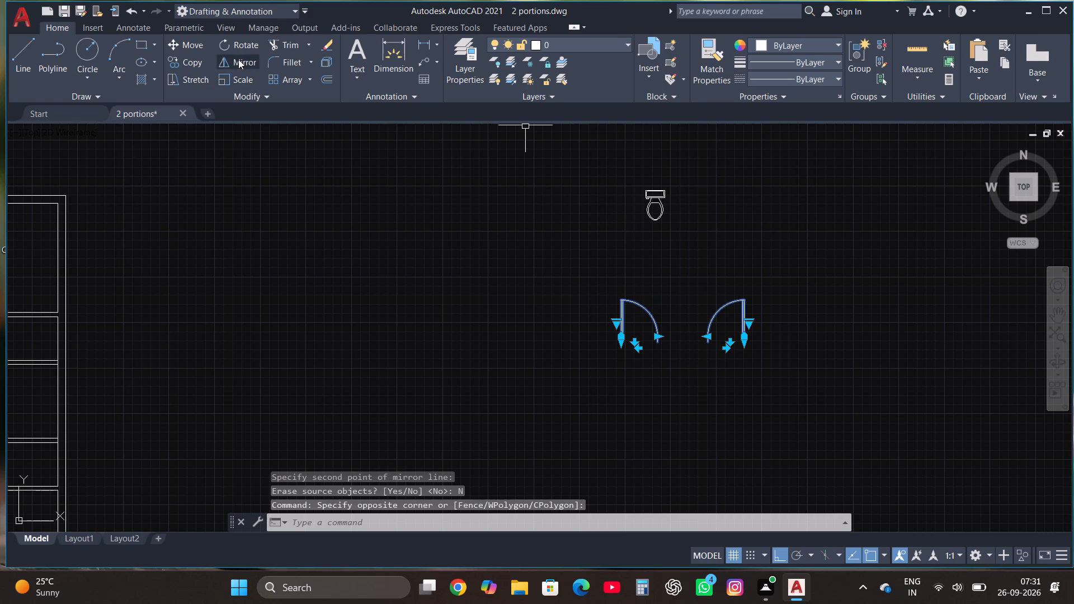
left_click(239, 59)
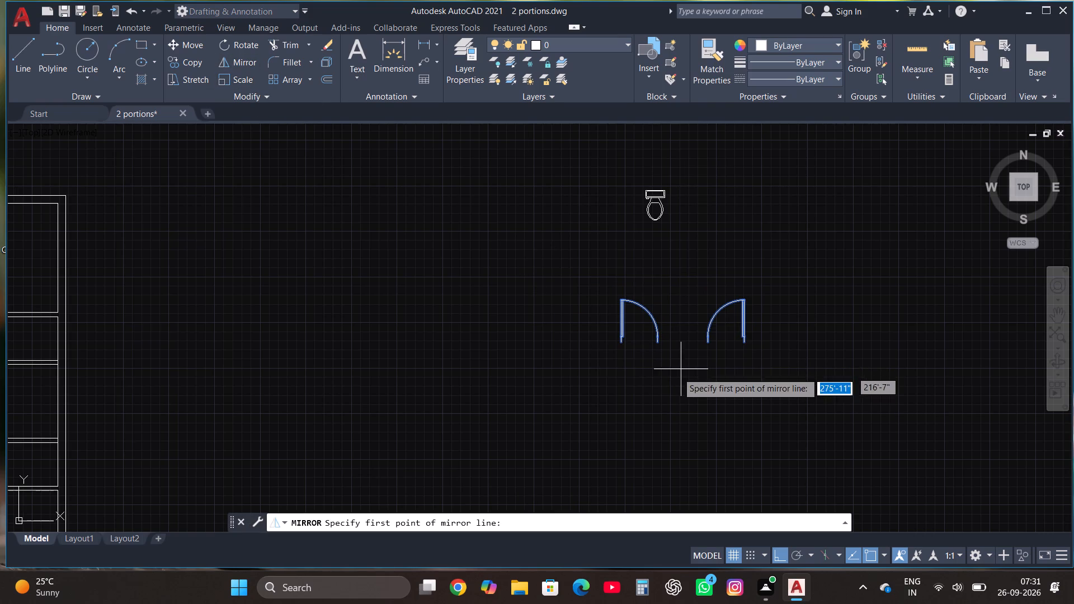
left_click(676, 372)
left_click(480, 338)
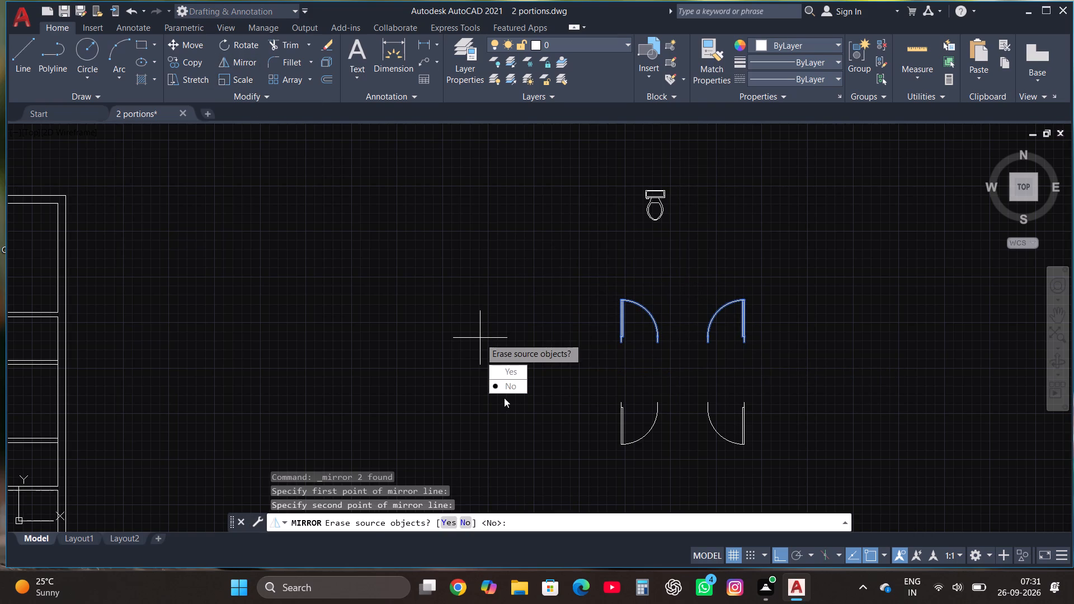
left_click_drag(521, 384, 480, 338)
Copy the northwest door of the set straight west into the empty area between the doors and the plan.
left_click(625, 322)
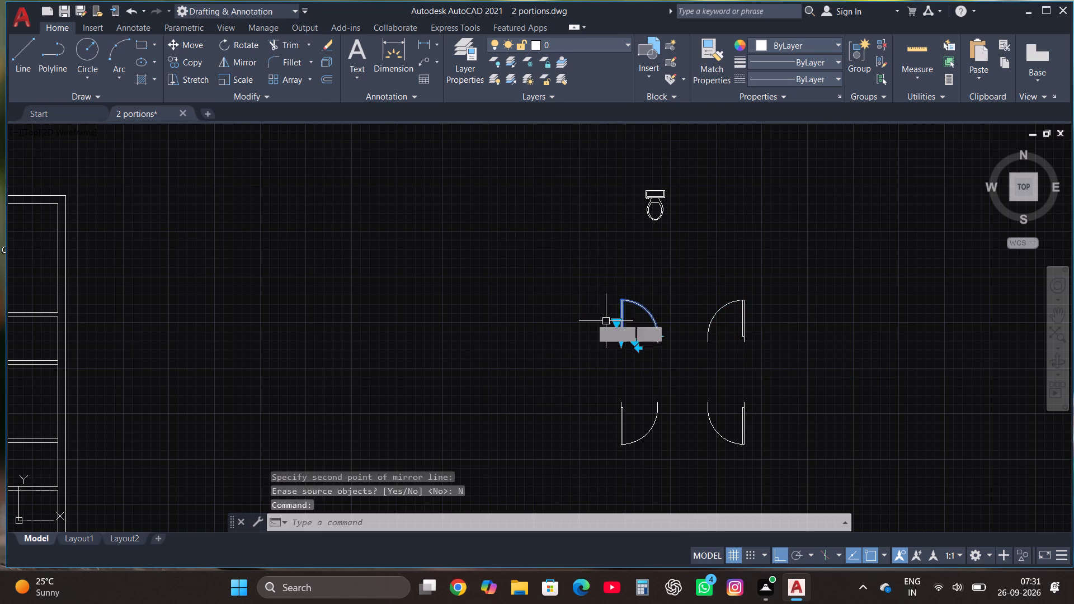
left_click(191, 58)
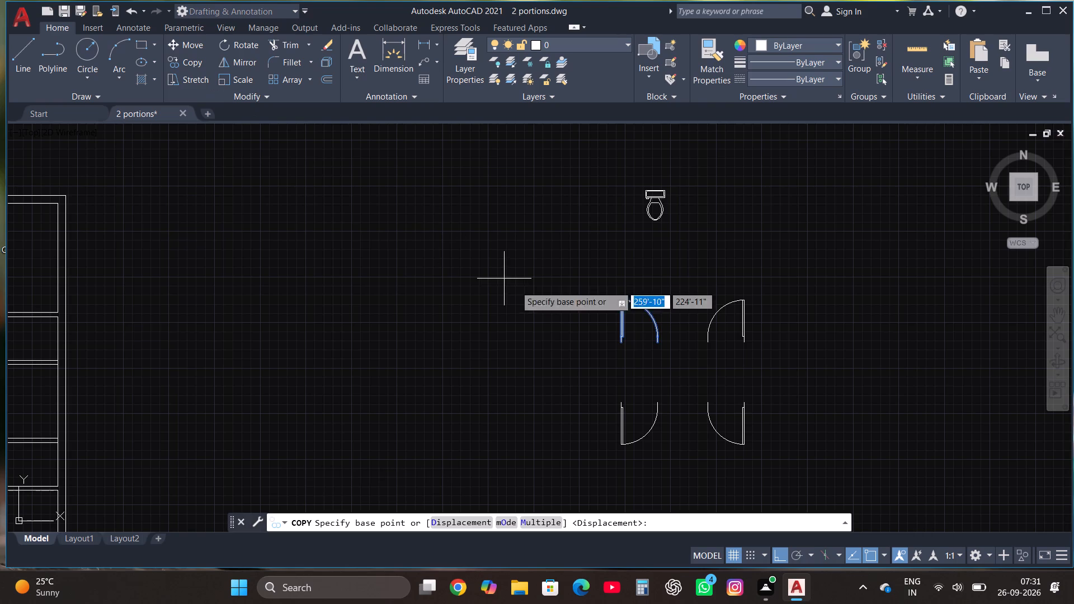
left_click(623, 322)
left_click(374, 306)
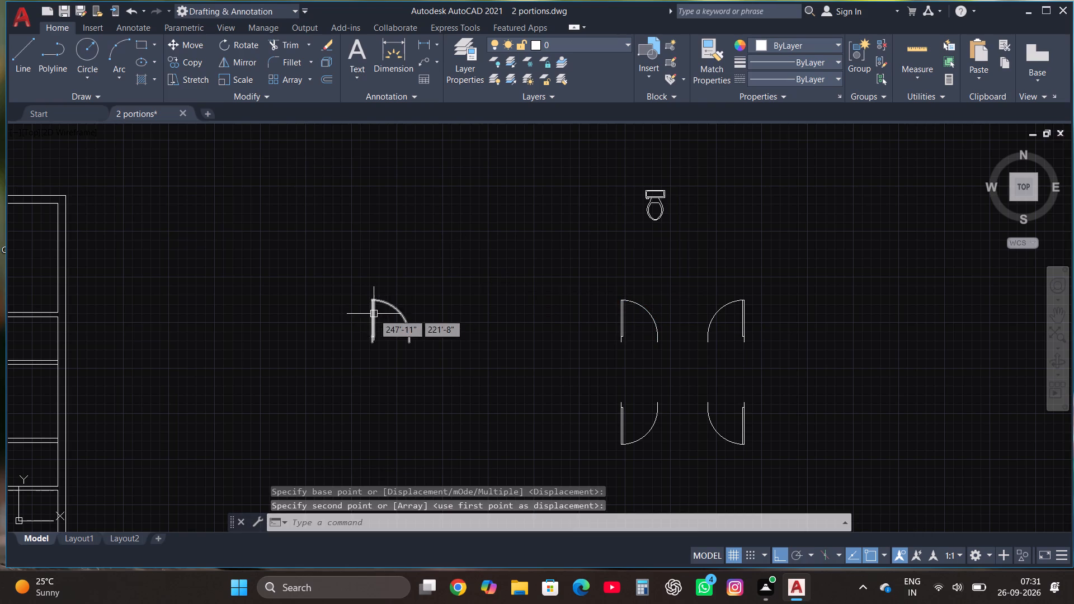
Rotate the copied door a quarter turn counter-clockwise so its leaf lies horizontally.
left_click(374, 314)
left_click(251, 44)
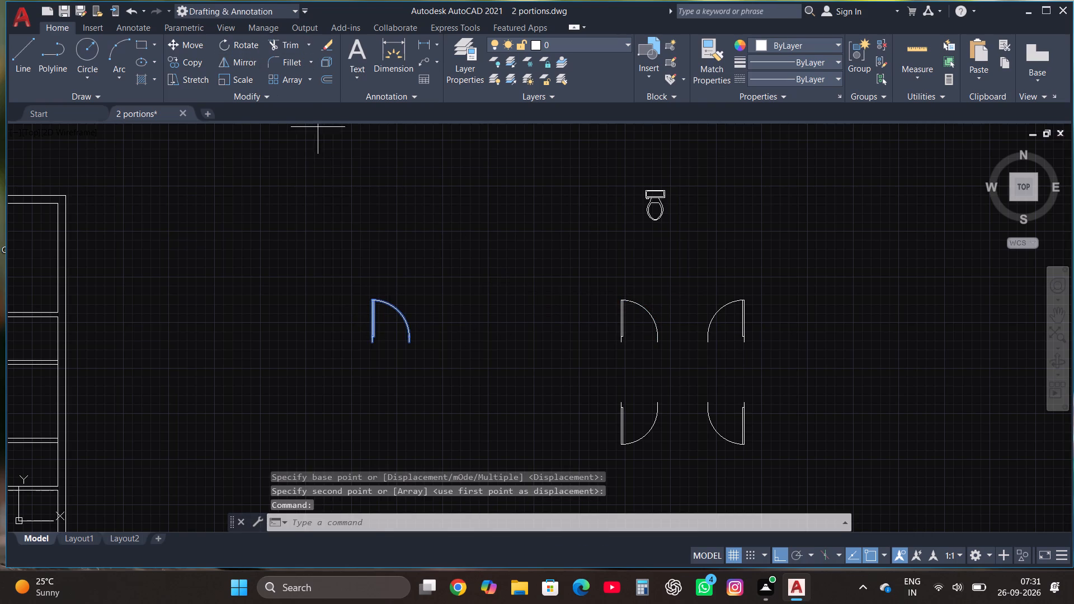
left_click(409, 328)
left_click(378, 243)
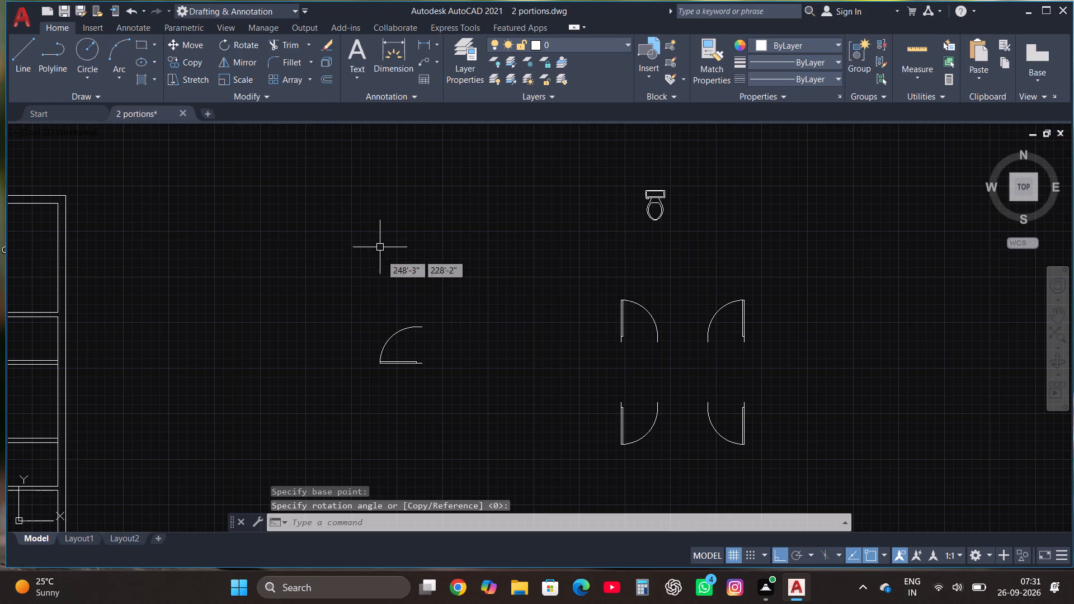
Mirror the rotated door about a horizontal line to its north, keeping the source door.
left_click(402, 337)
left_click(390, 315)
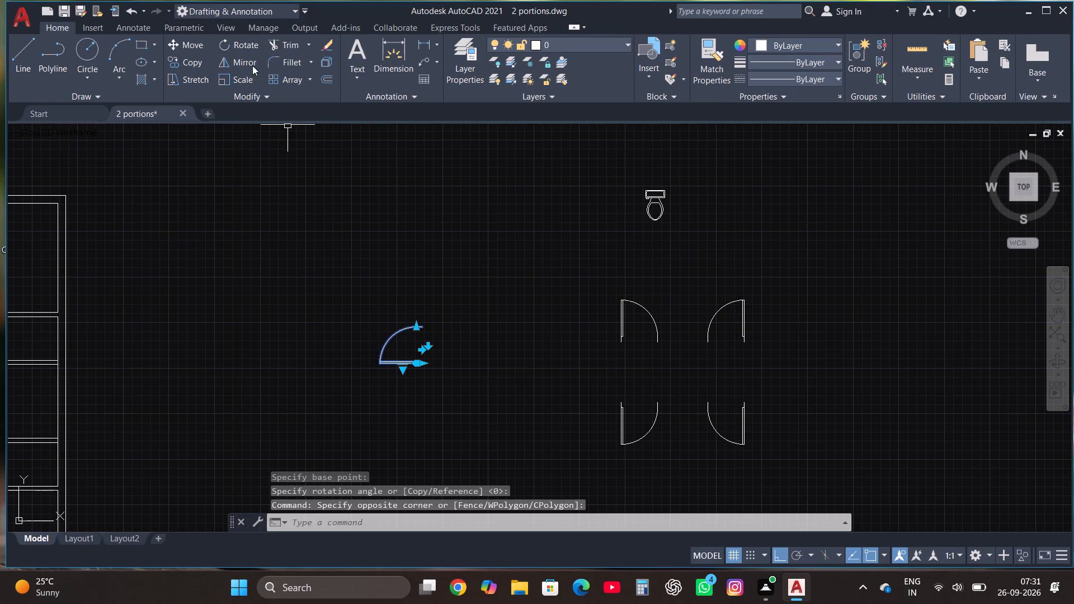
left_click(249, 63)
left_click(411, 310)
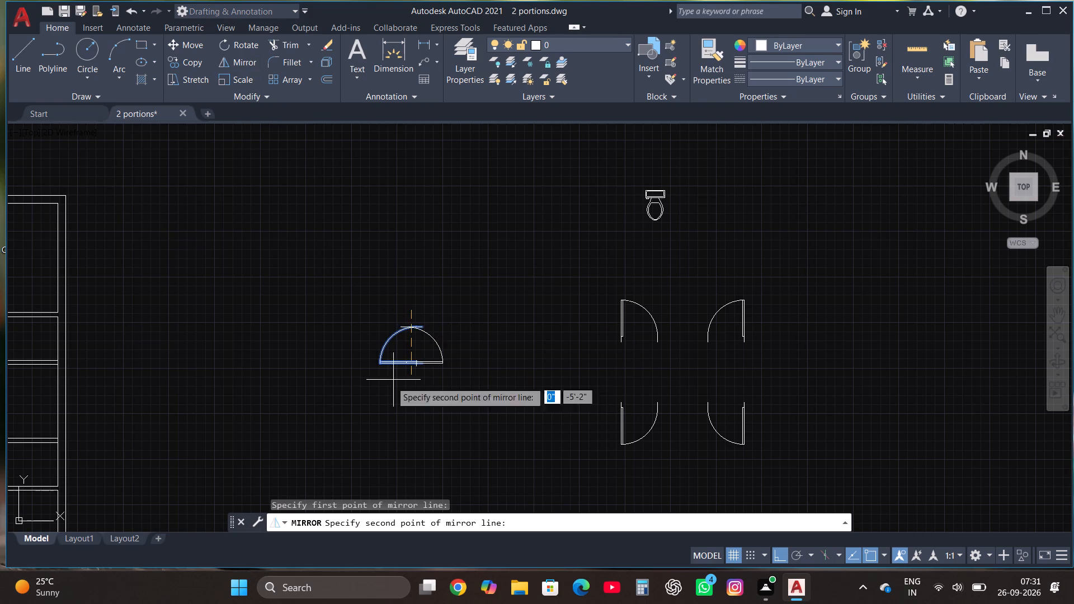
left_click(373, 277)
left_click(414, 327)
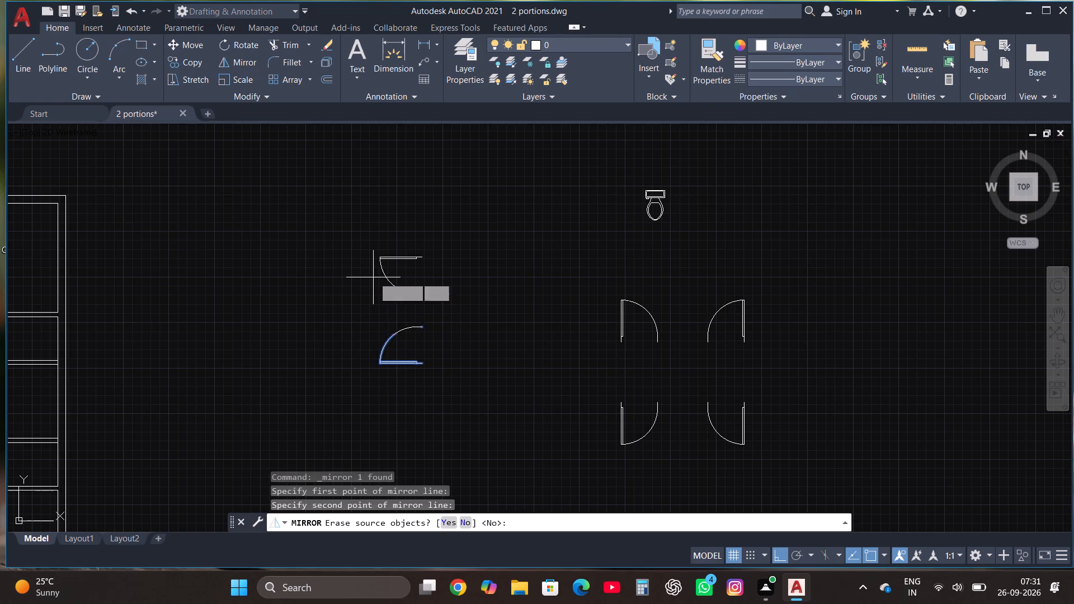
Mirror both rotated doors about a vertical line to their east, keeping the source doors.
left_click_drag(416, 342, 416, 337)
left_click(402, 247)
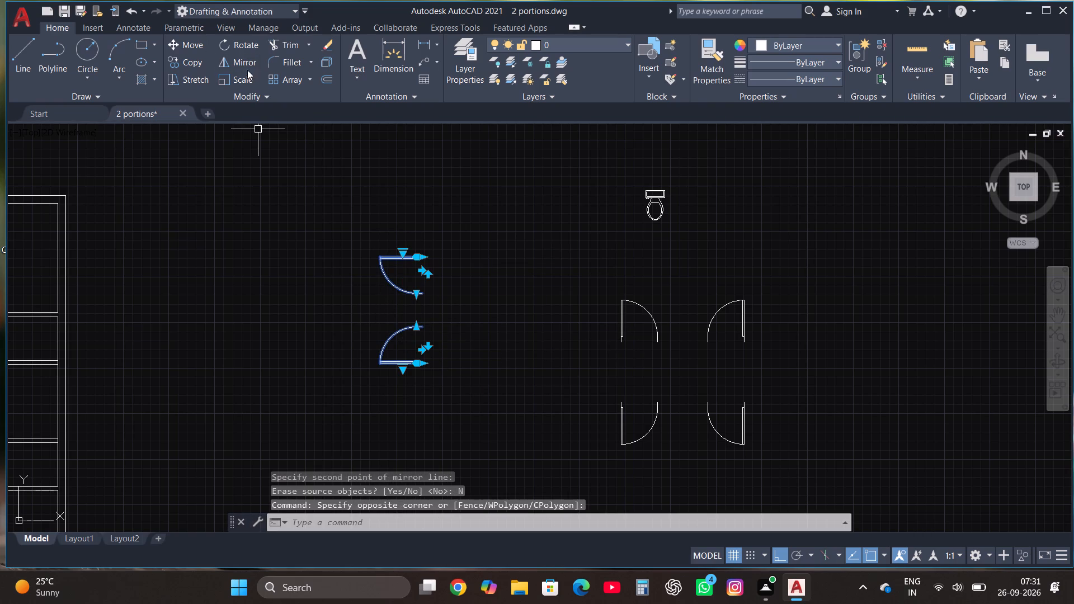
left_click(242, 63)
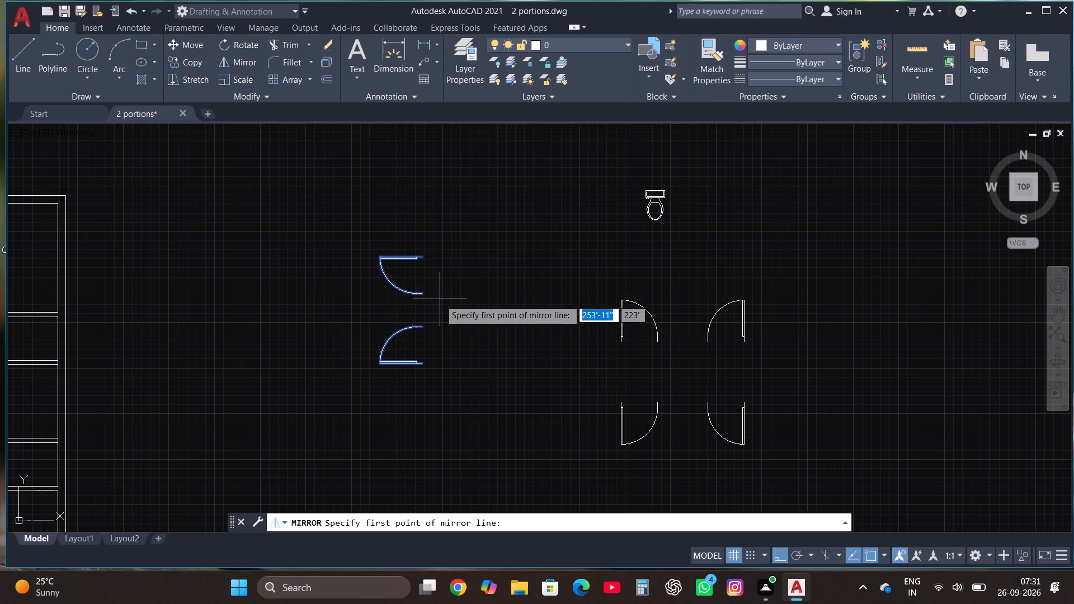
left_click(450, 311)
left_click(441, 360)
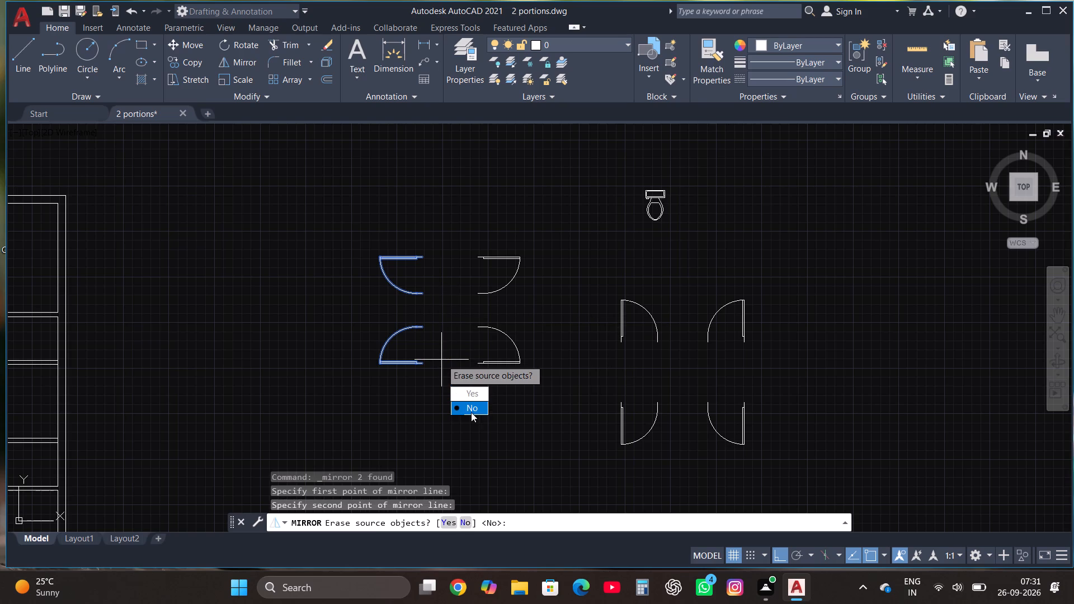
left_click_drag(471, 410, 441, 360)
With Ortho off, copy the eastern set's northeast door onto the northwest room's south wall, hinged near that room's southeast corner.
scroll(592, 314, "down", 3)
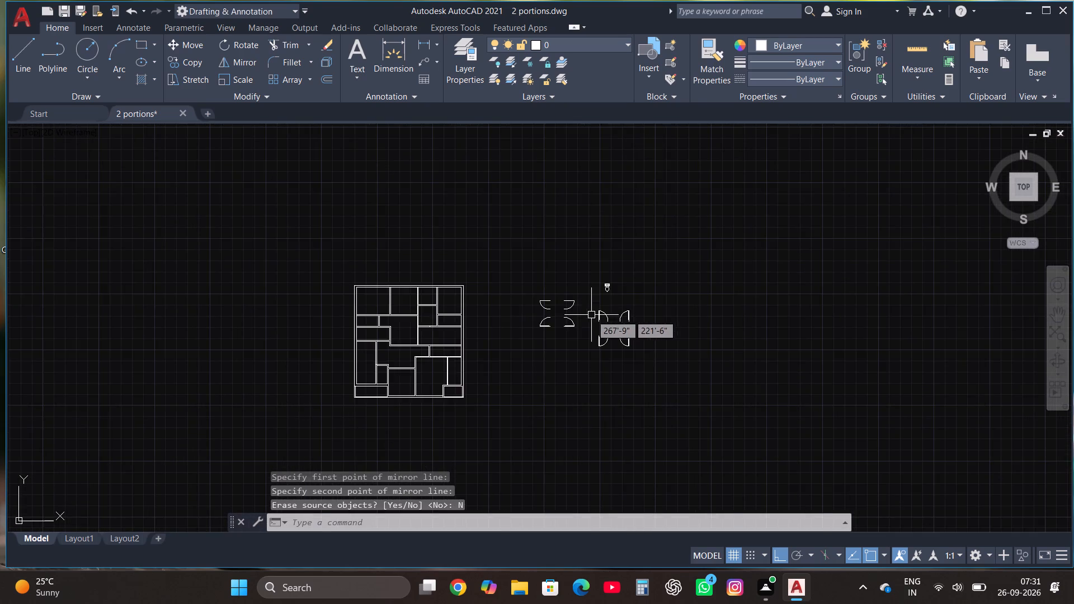
scroll(506, 313, "up", 2)
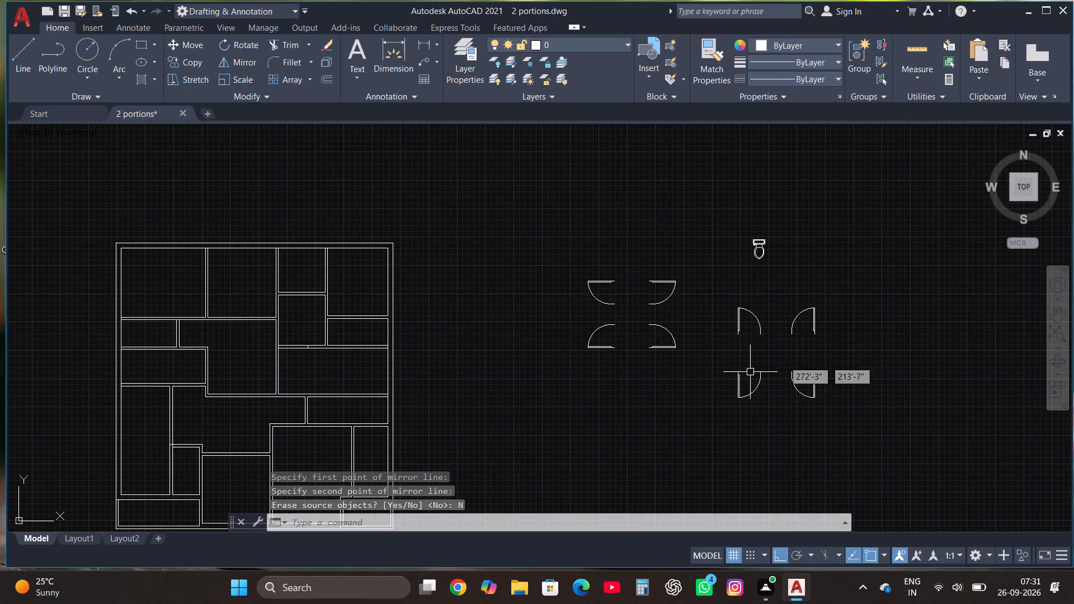
left_click(813, 333)
left_click(195, 68)
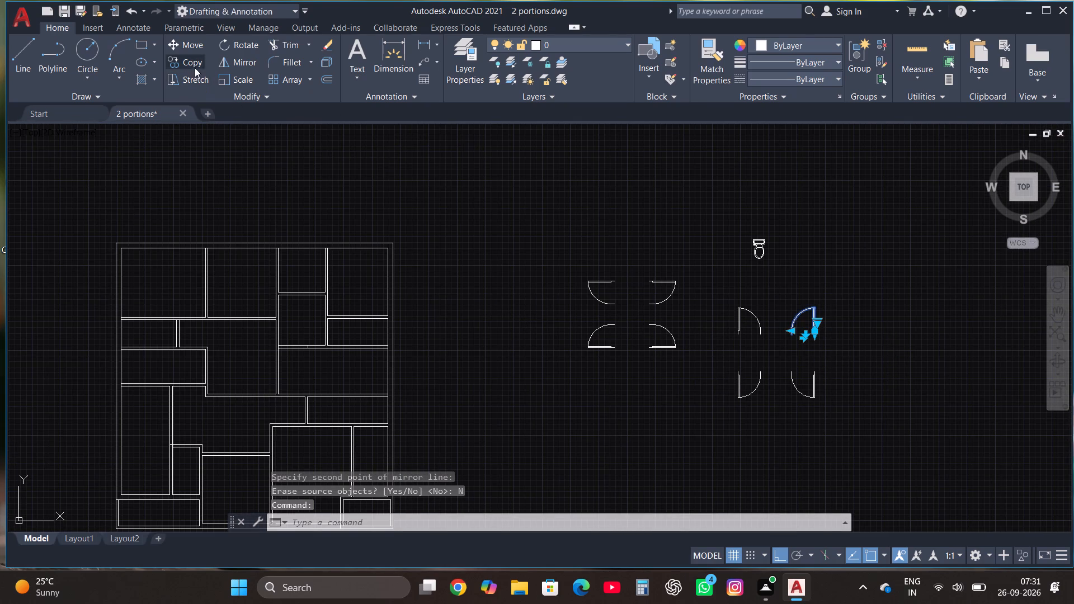
left_click(814, 334)
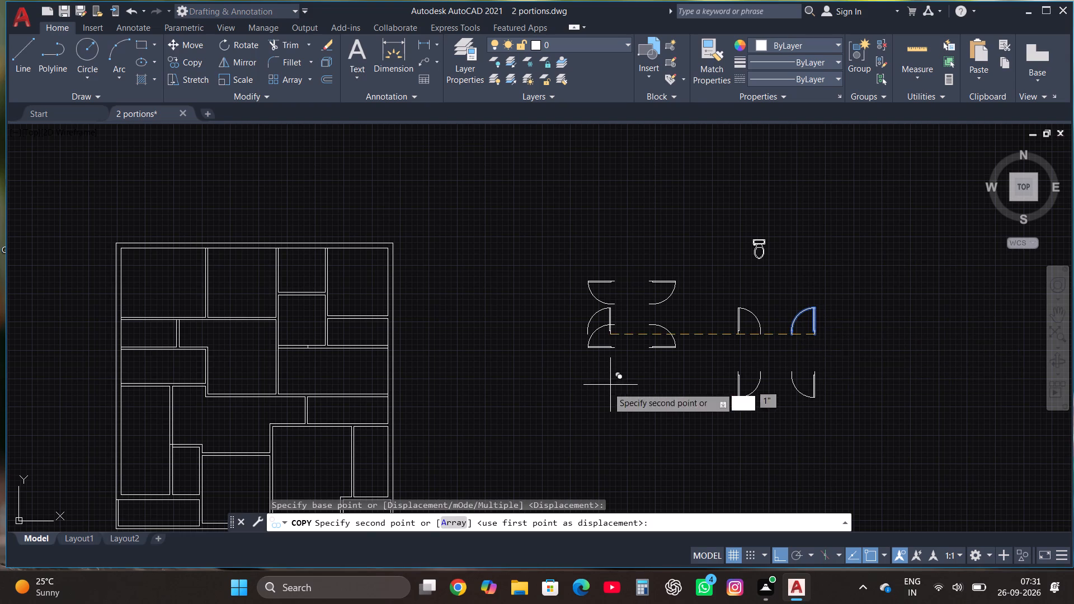
key("F8")
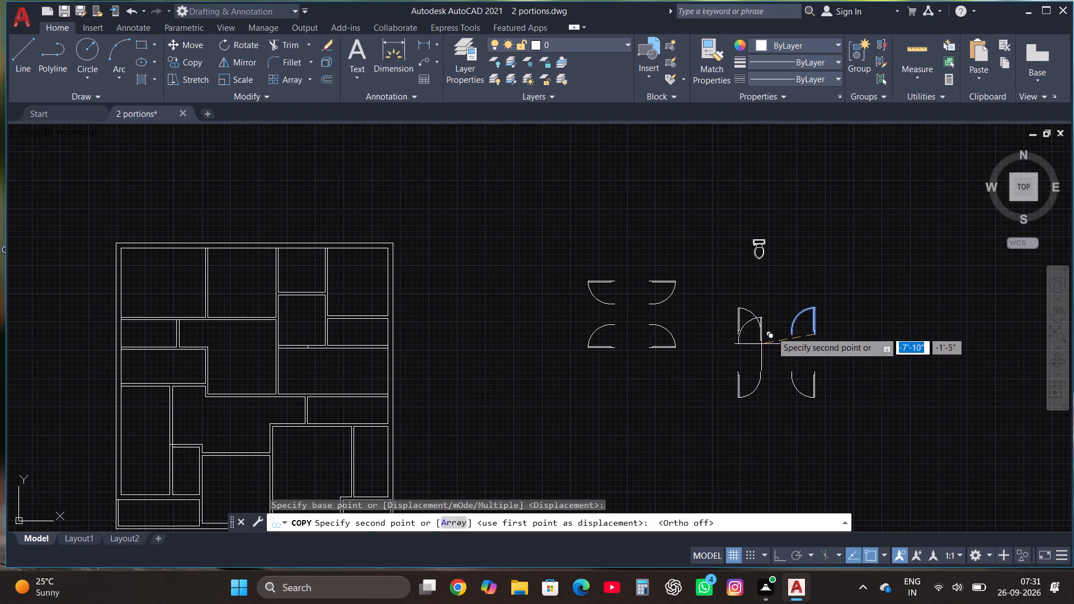
scroll(778, 329, "down", 1)
scroll(389, 301, "up", 2)
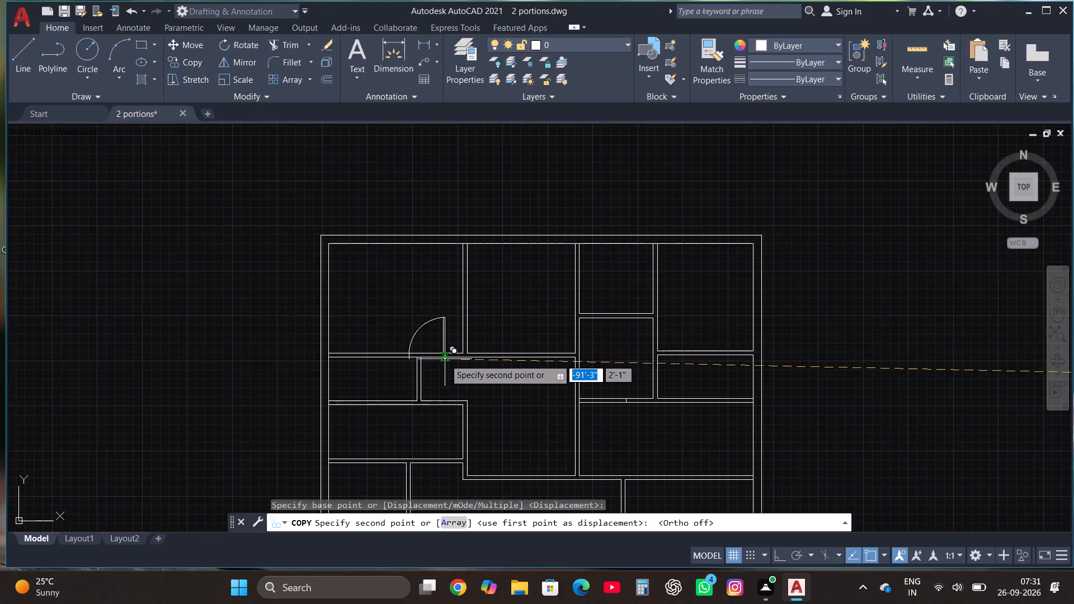
scroll(445, 359, "up", 3)
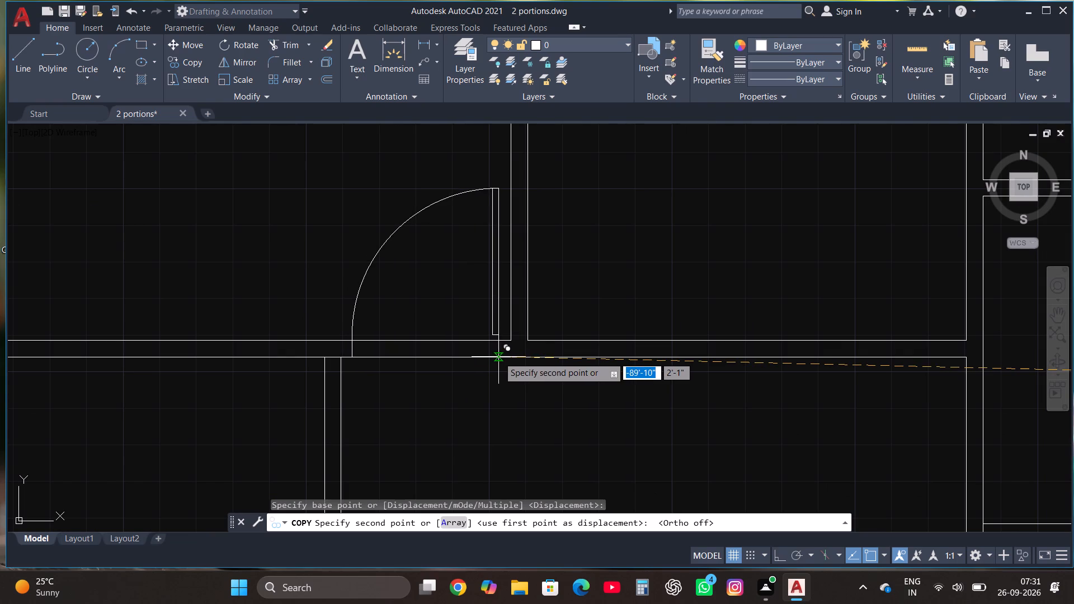
left_click(498, 357)
Copy the eastern set's northwest door onto the adjacent north room's south wall, hinged near that room's southwest corner.
scroll(342, 284, "down", 4)
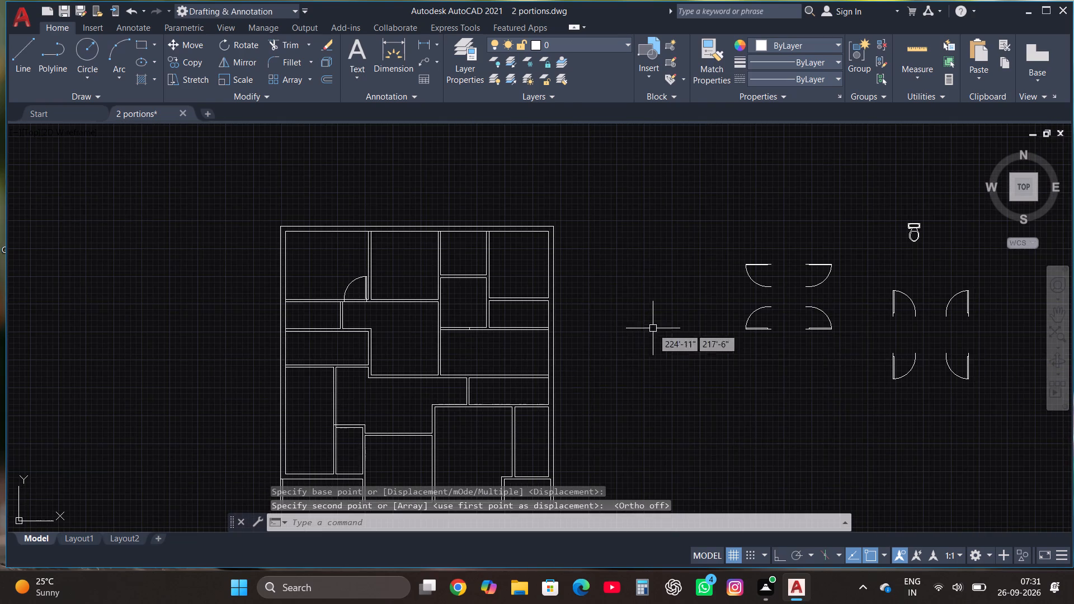
left_click(896, 308)
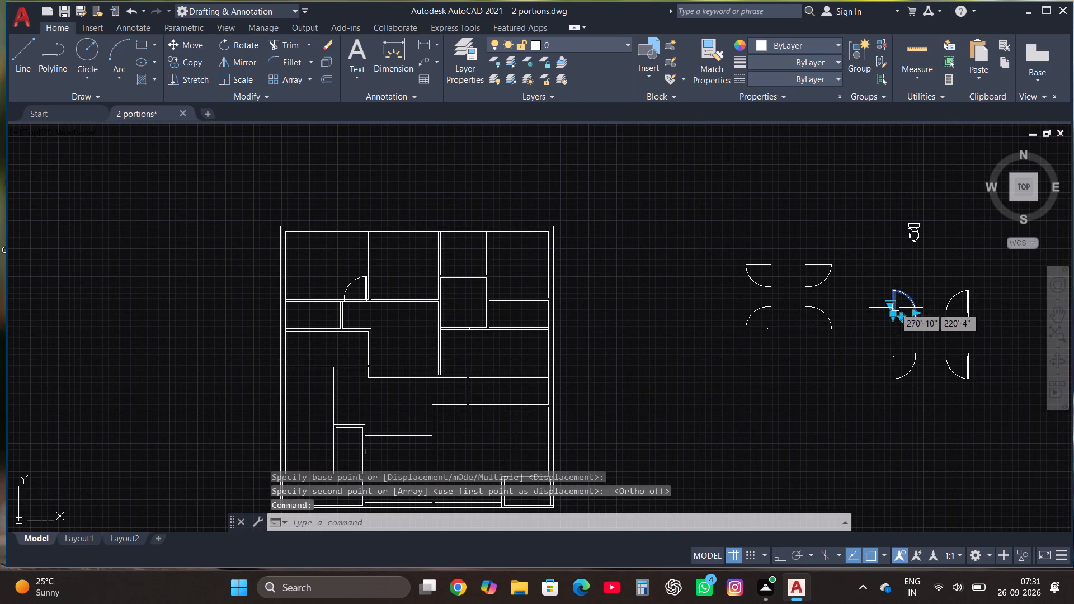
left_click(196, 58)
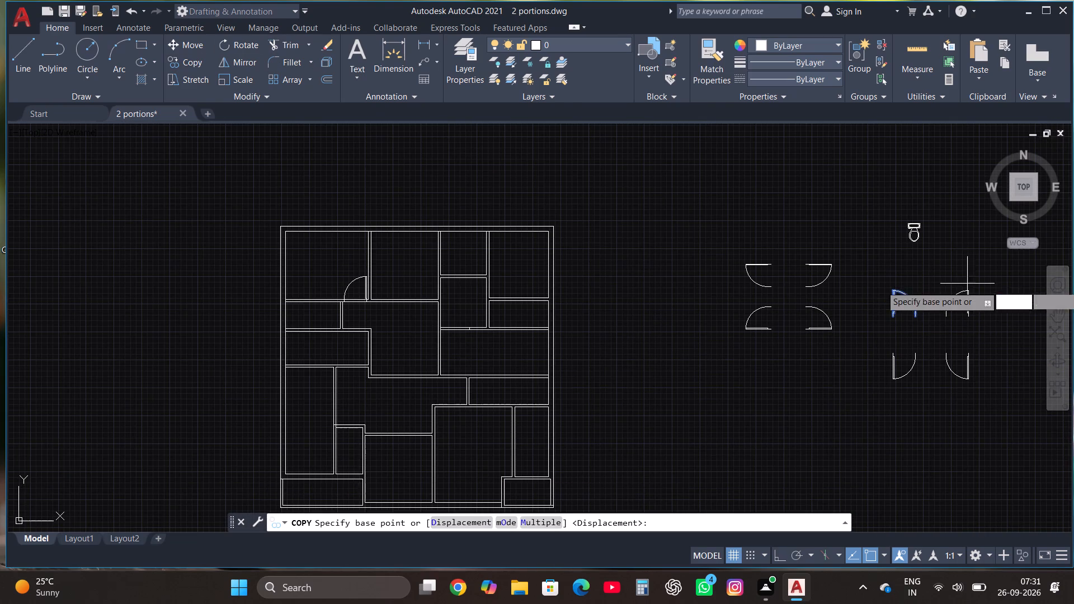
left_click(894, 318)
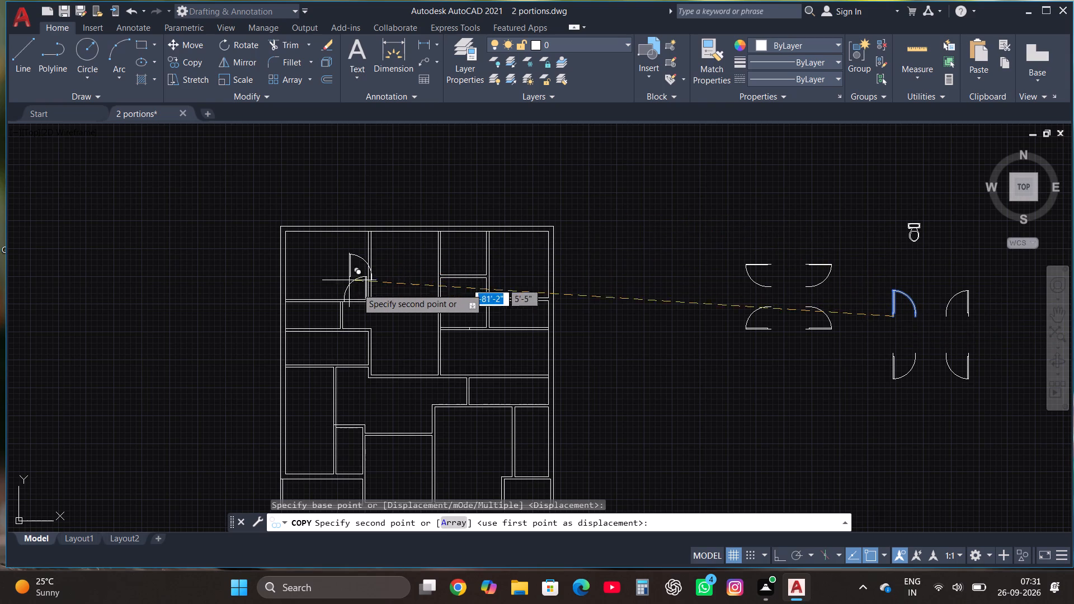
scroll(368, 292, "up", 4)
scroll(403, 341, "up", 2)
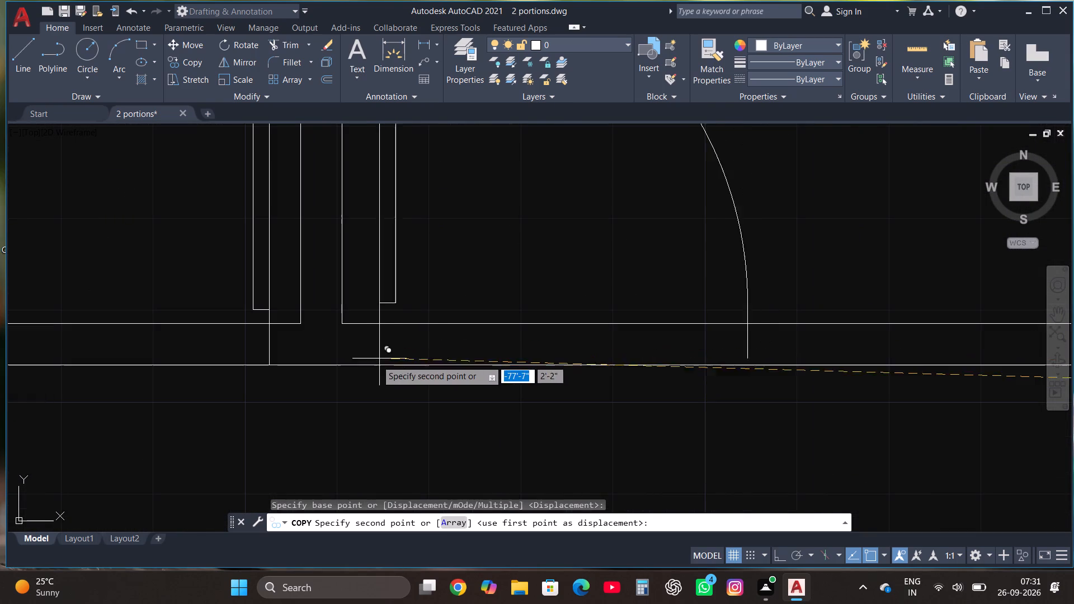
left_click(369, 364)
Copy the western set's northwest door onto the east wall of the small room south of the northwest room, hinged near its northeast corner.
scroll(401, 355, "down", 3)
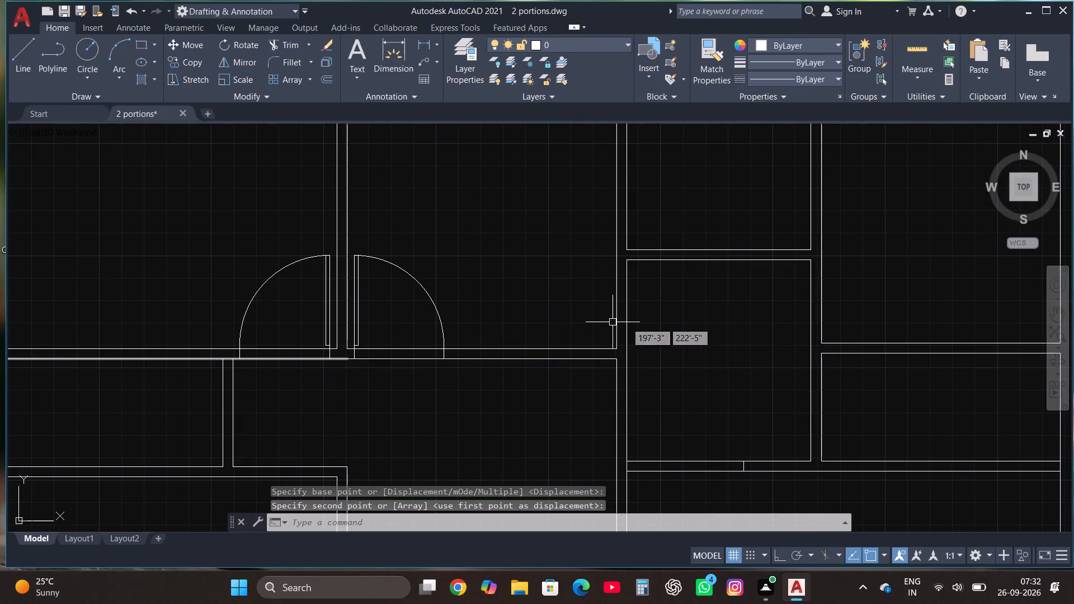
scroll(511, 221, "down", 1)
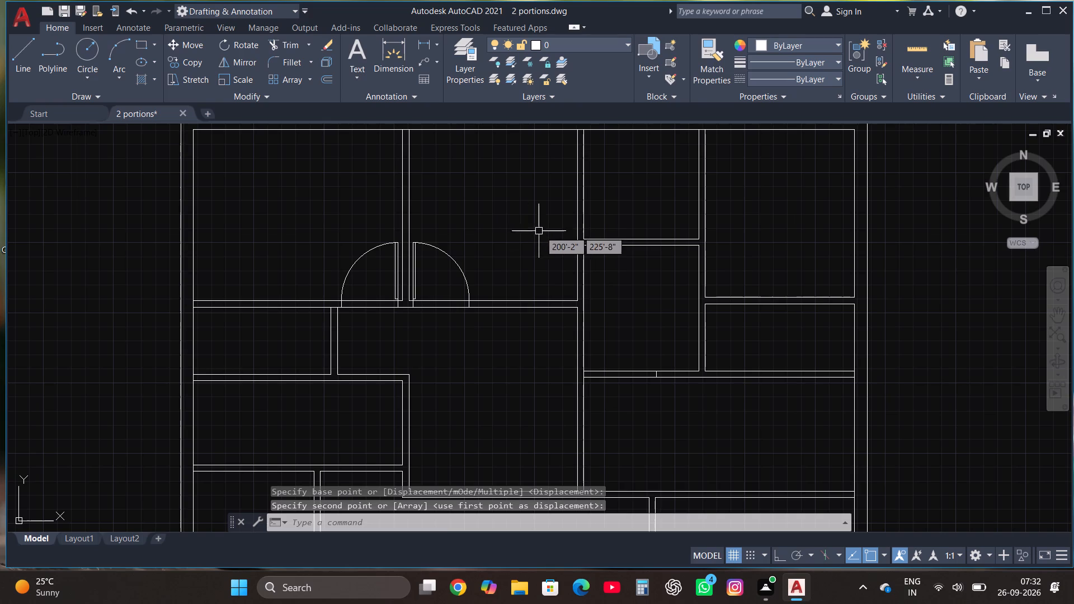
scroll(546, 239, "down", 2)
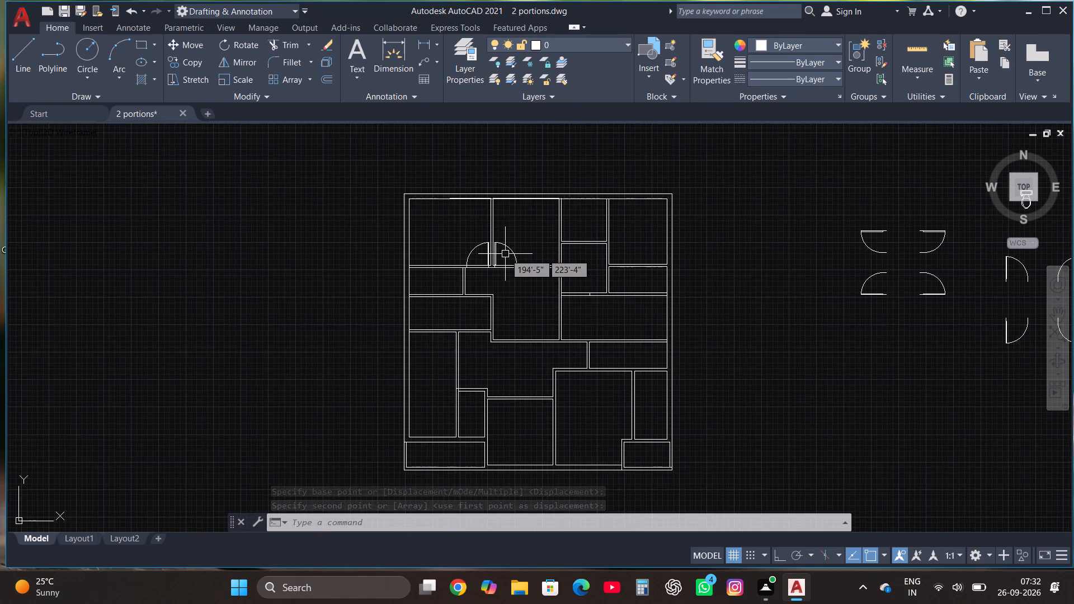
scroll(505, 254, "down", 2)
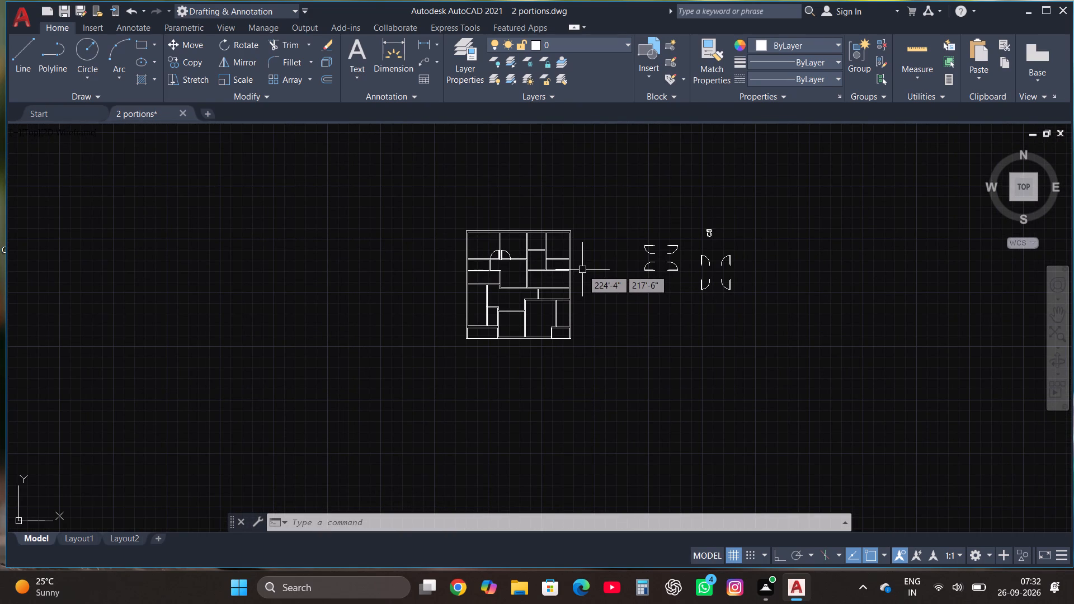
scroll(582, 270, "up", 1)
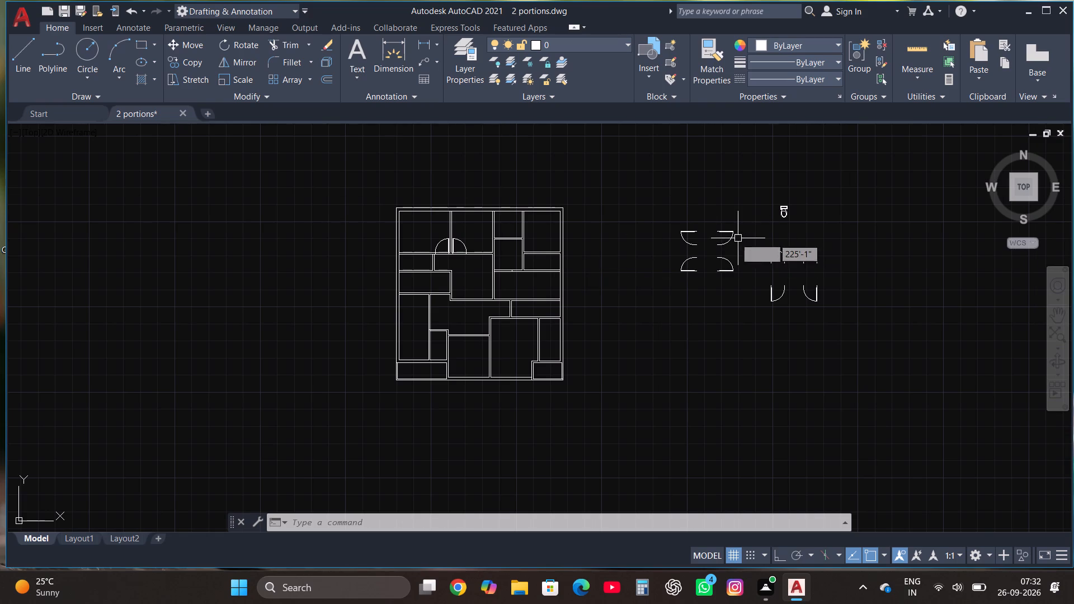
left_click(700, 230)
left_click(694, 230)
left_click(690, 234)
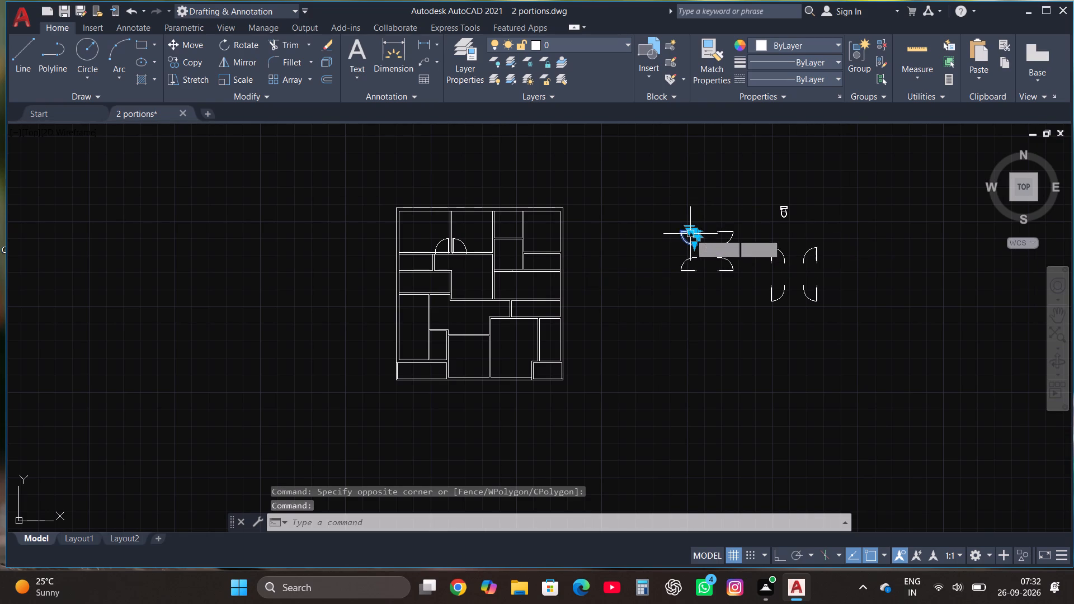
left_click(174, 63)
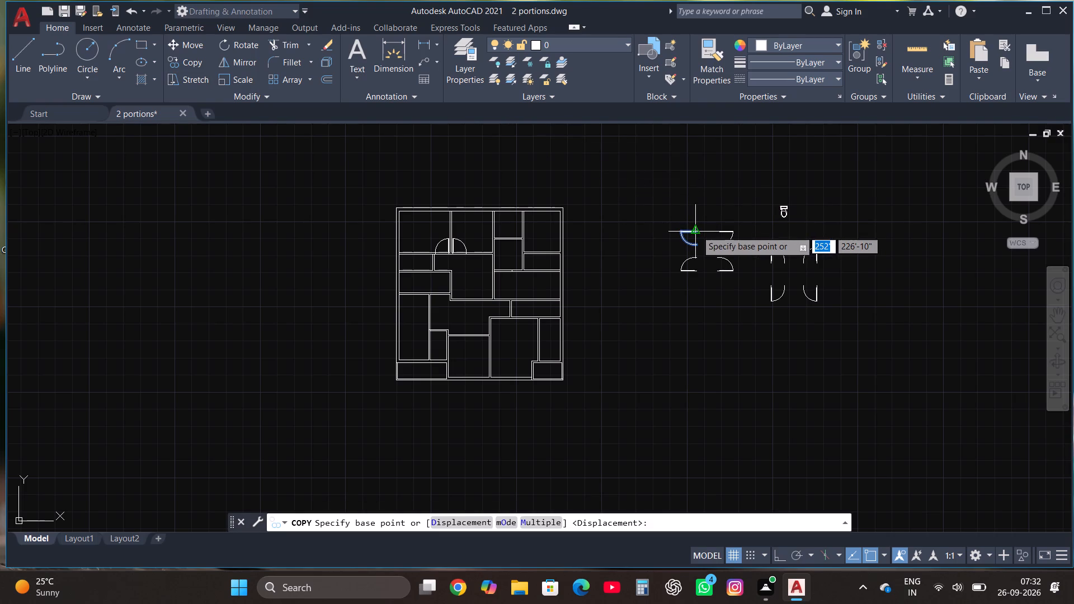
scroll(696, 232, "up", 4)
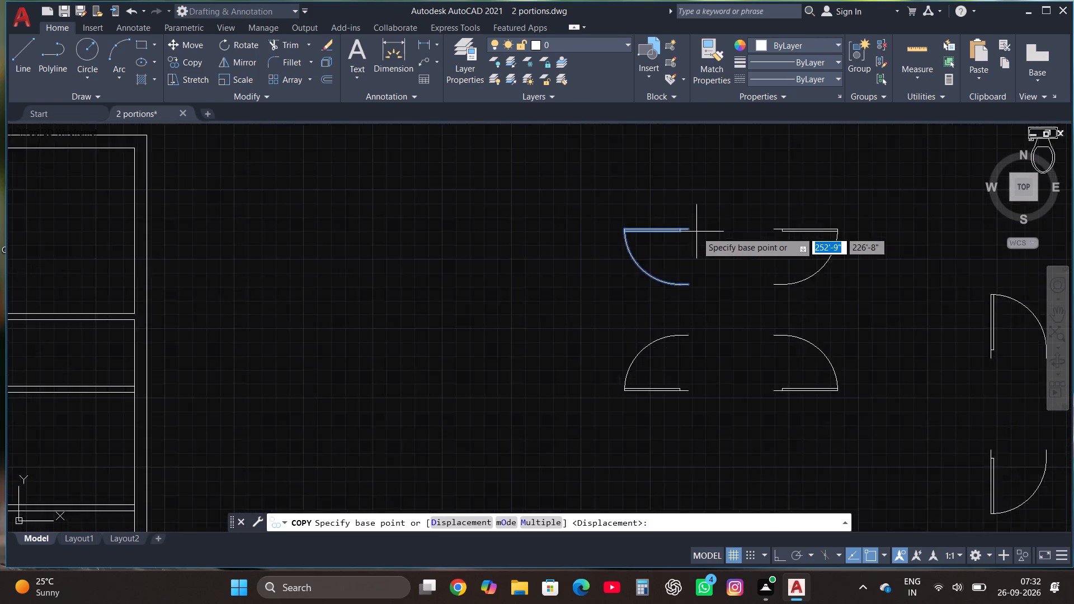
left_click(684, 227)
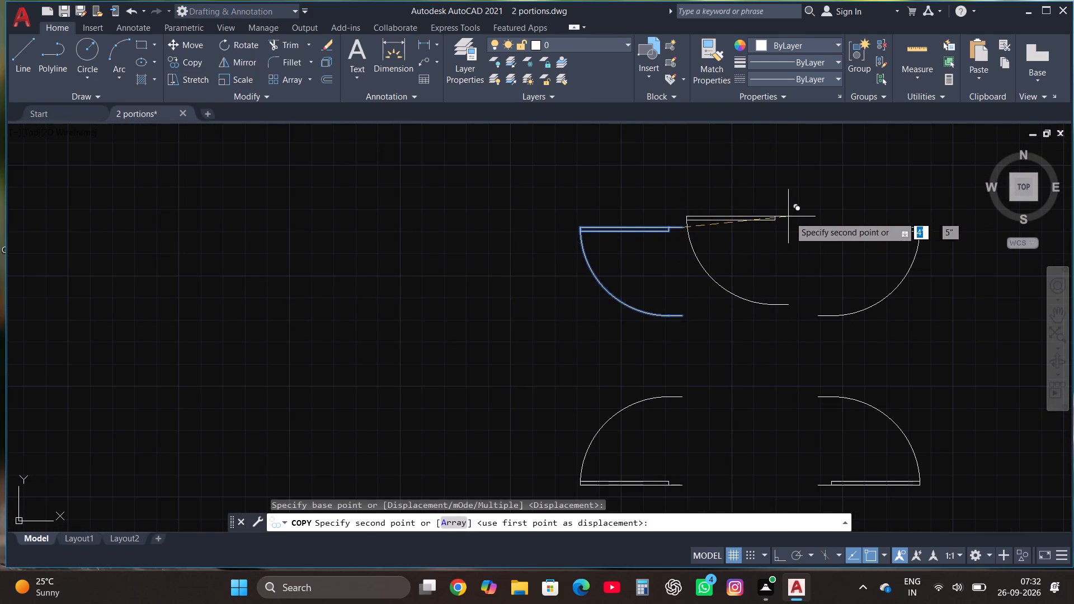
scroll(814, 242, "down", 2)
scroll(848, 202, "down", 2)
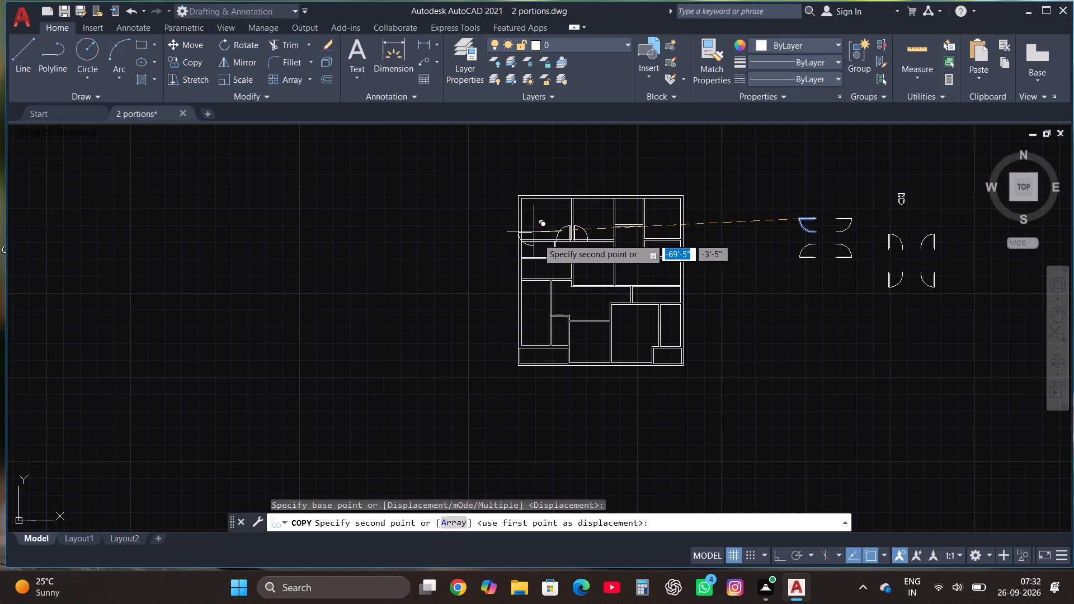
scroll(547, 248, "up", 4)
scroll(613, 221, "up", 2)
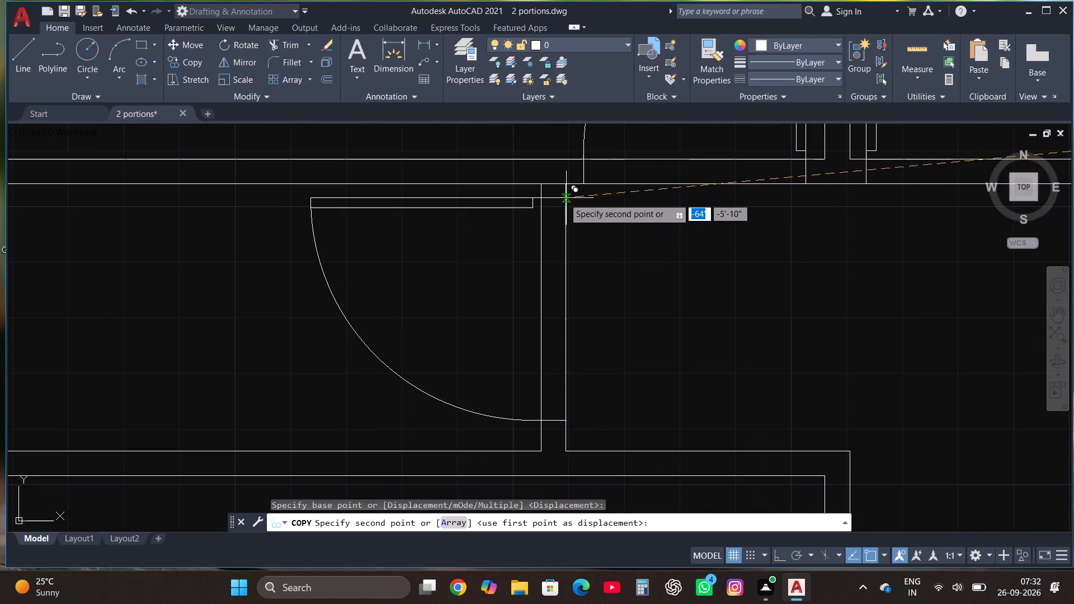
left_click(567, 194)
Scale the small room's new door down to about two-thirds size about its hinge-side endpoint on the east wall.
left_click(514, 200)
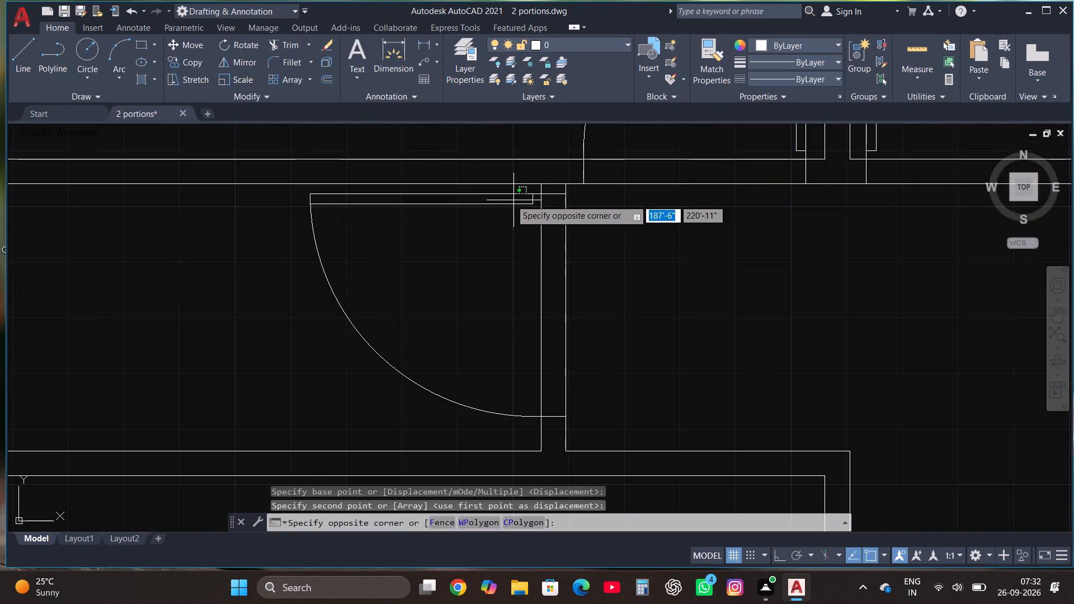
left_click(395, 199)
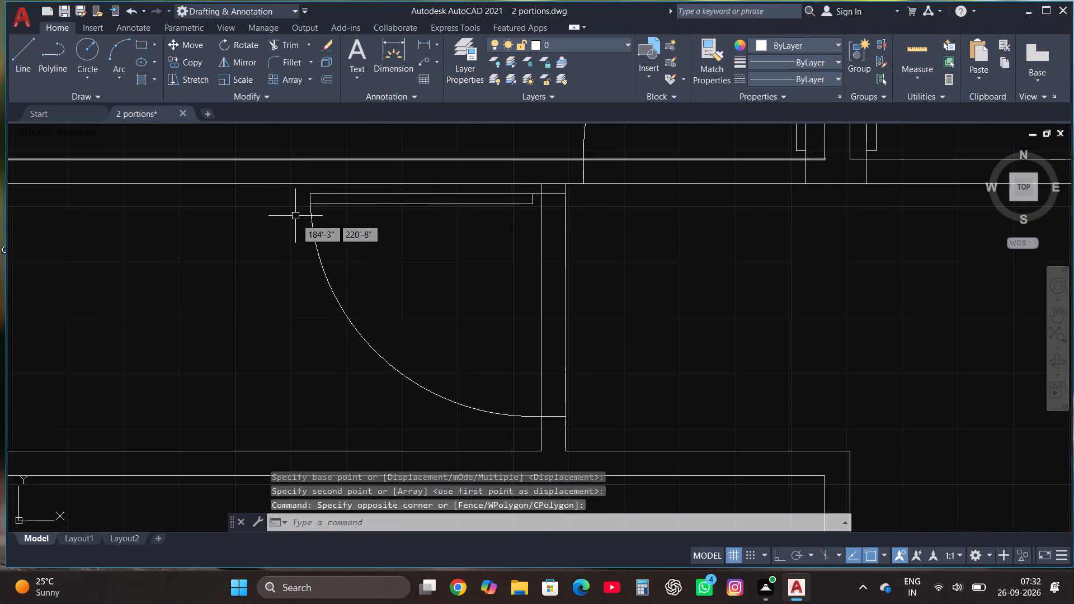
left_click(312, 236)
left_click(251, 79)
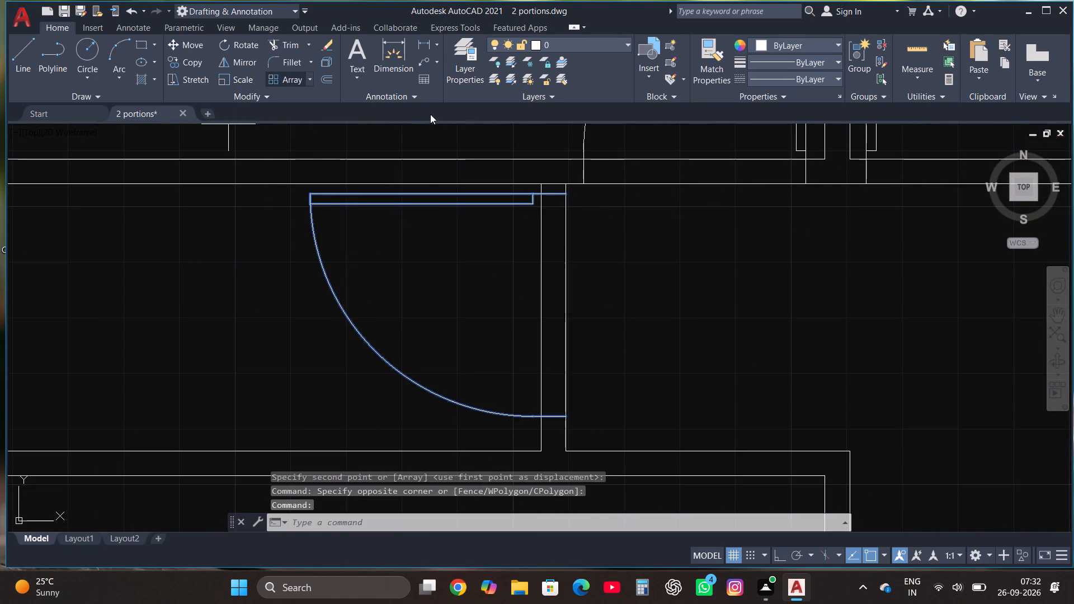
left_click(567, 195)
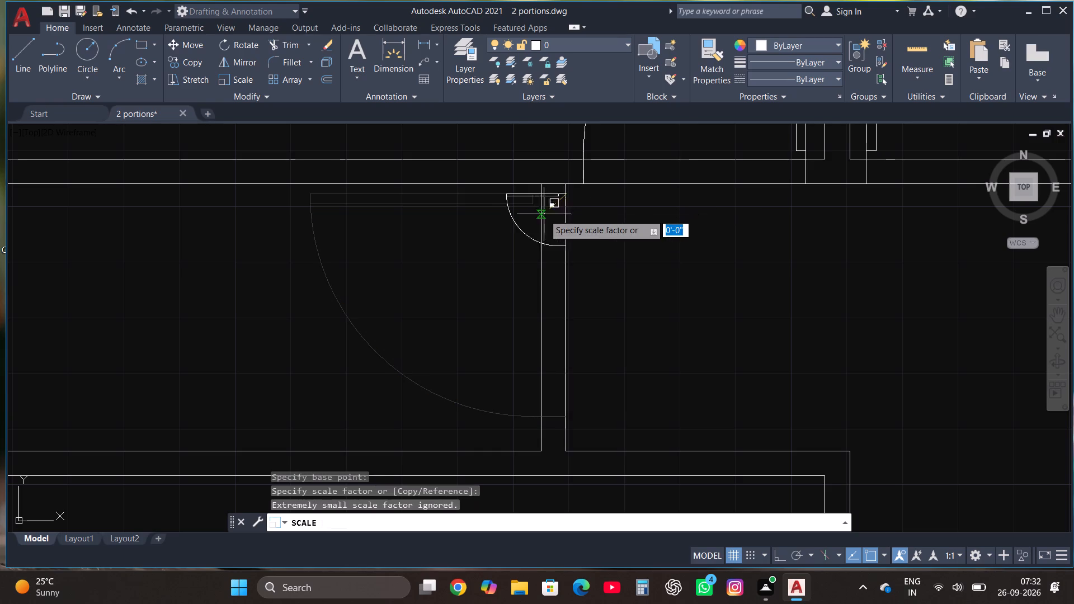
left_click(501, 244)
Copy the eastern set's southeast door onto the north wall of the room south of the small room, hinged near its northeast corner.
scroll(317, 230, "down", 4)
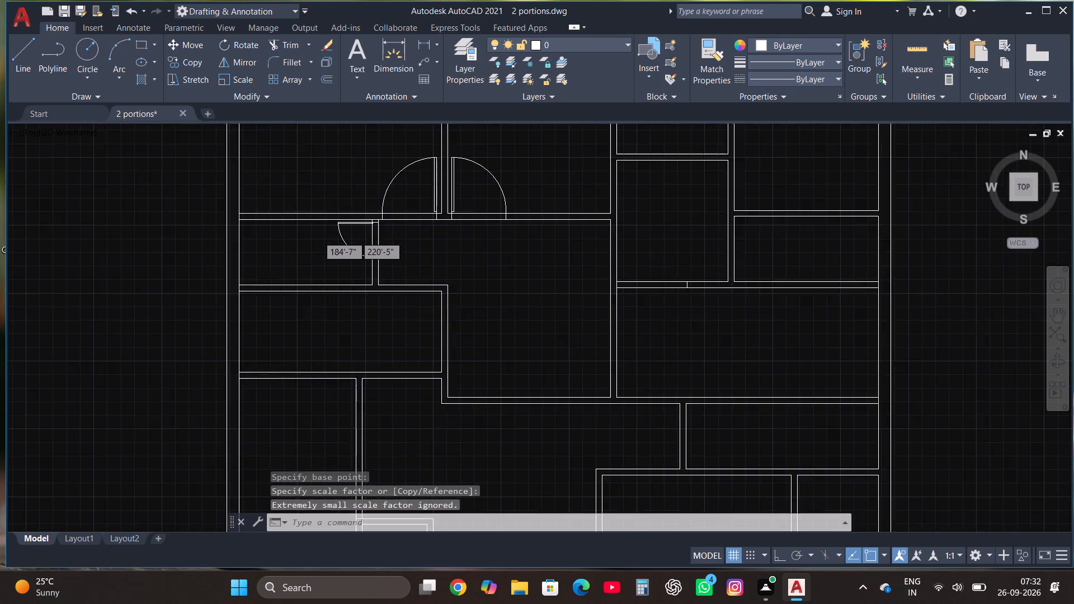
scroll(323, 248, "down", 1)
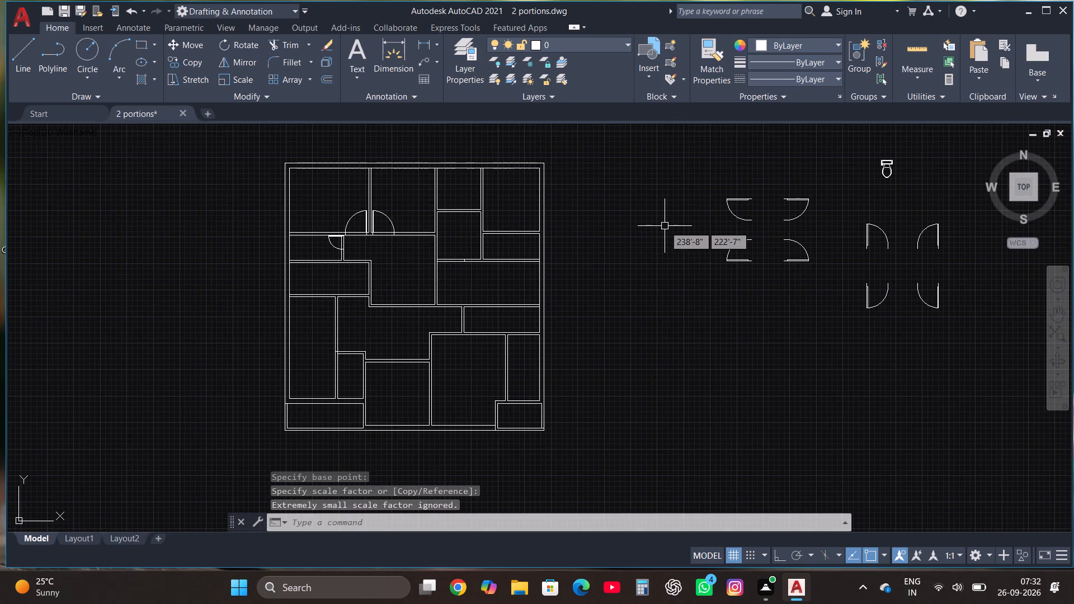
left_click(922, 287)
left_click(917, 287)
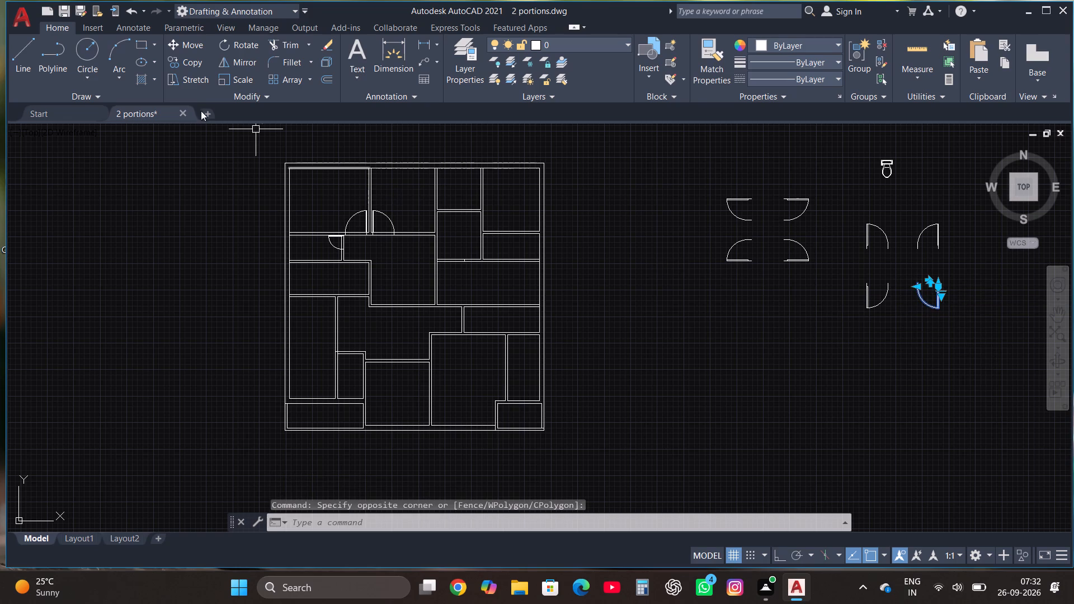
left_click(187, 70)
left_click(189, 64)
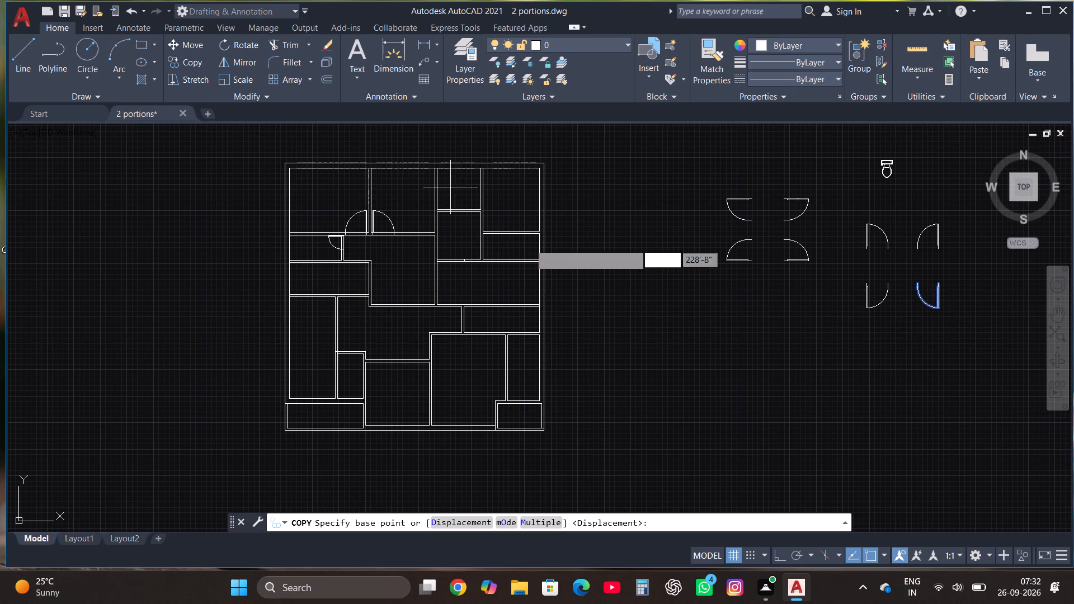
left_click(939, 281)
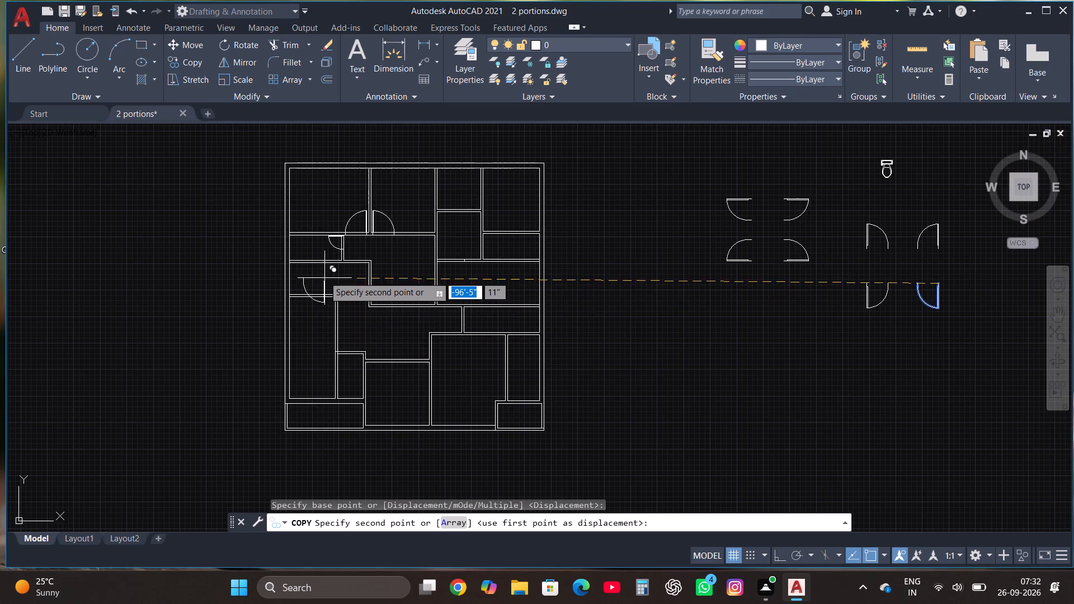
scroll(324, 276, "up", 4)
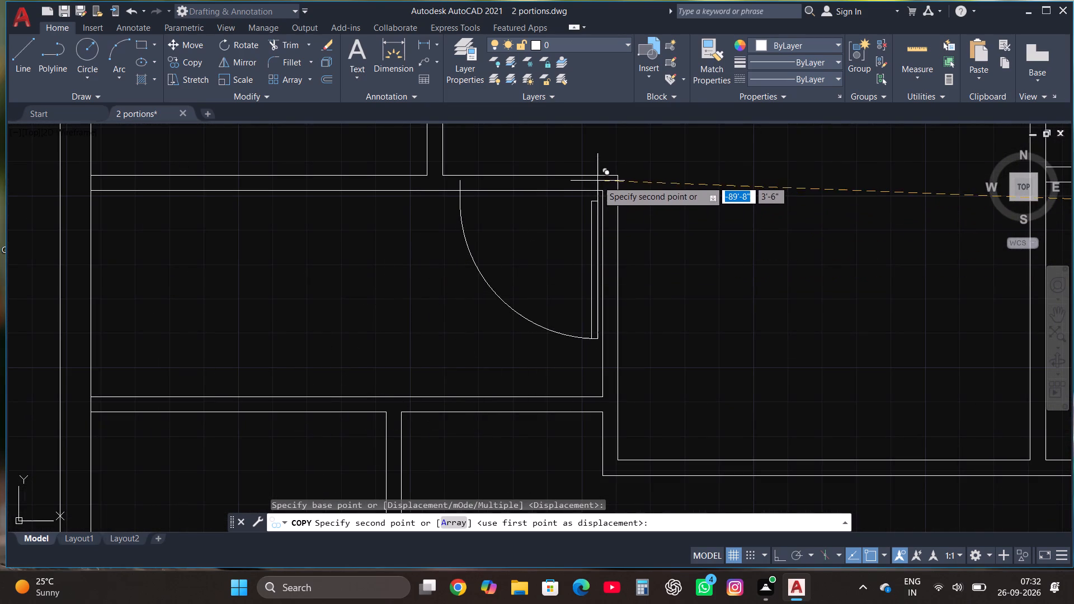
left_click(595, 177)
Copy the eastern set's northeast door onto the south wall of the third room from the west along the north side, hinged near its southeast corner.
scroll(337, 292, "down", 2)
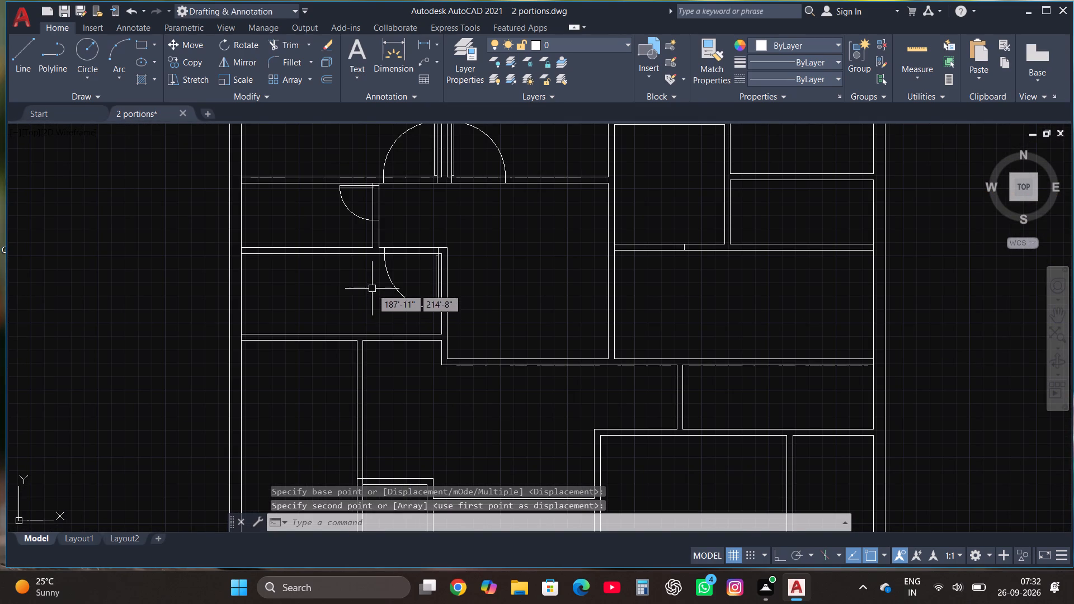
scroll(380, 290, "down", 1)
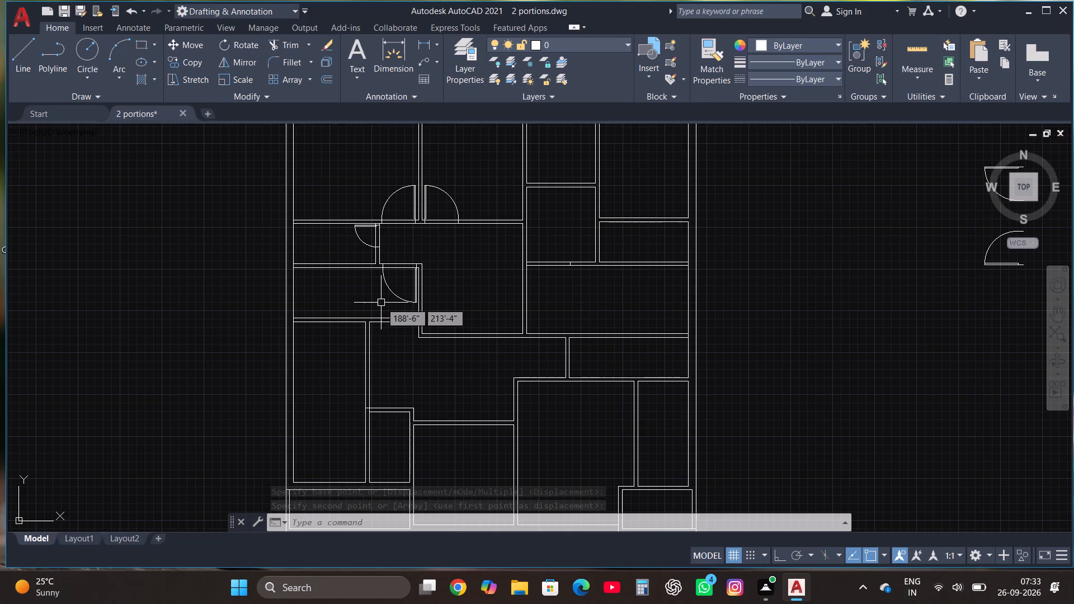
scroll(387, 318, "down", 2)
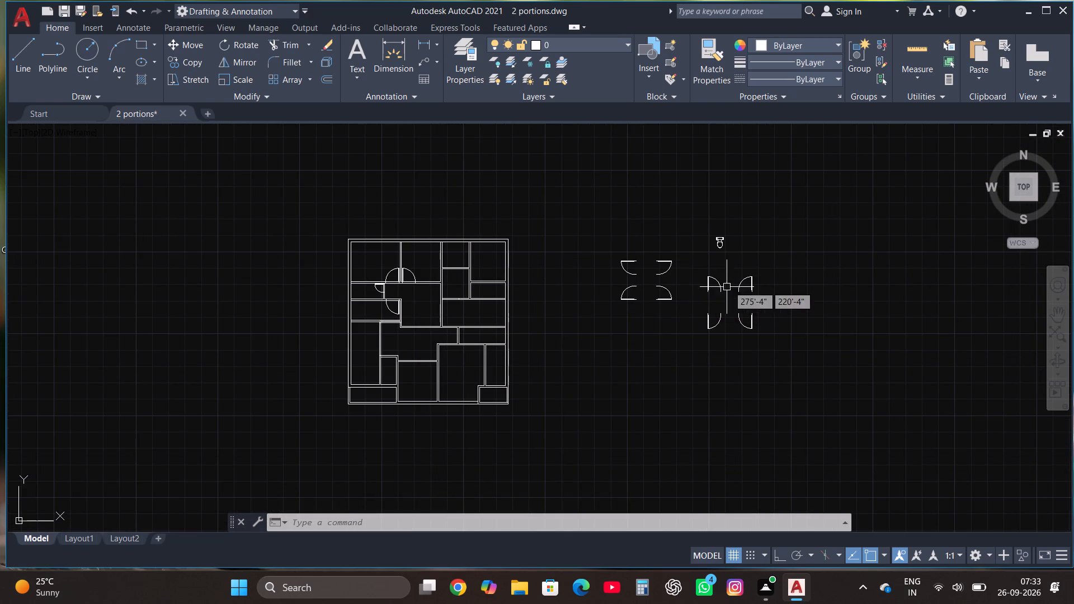
scroll(737, 277, "up", 2)
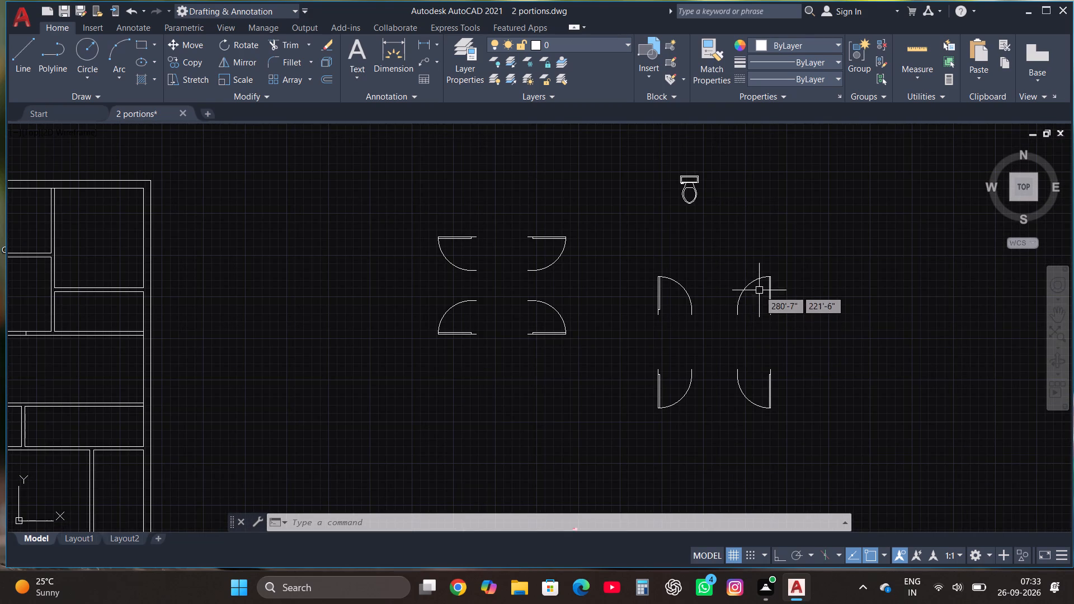
left_click(759, 290)
left_click(723, 281)
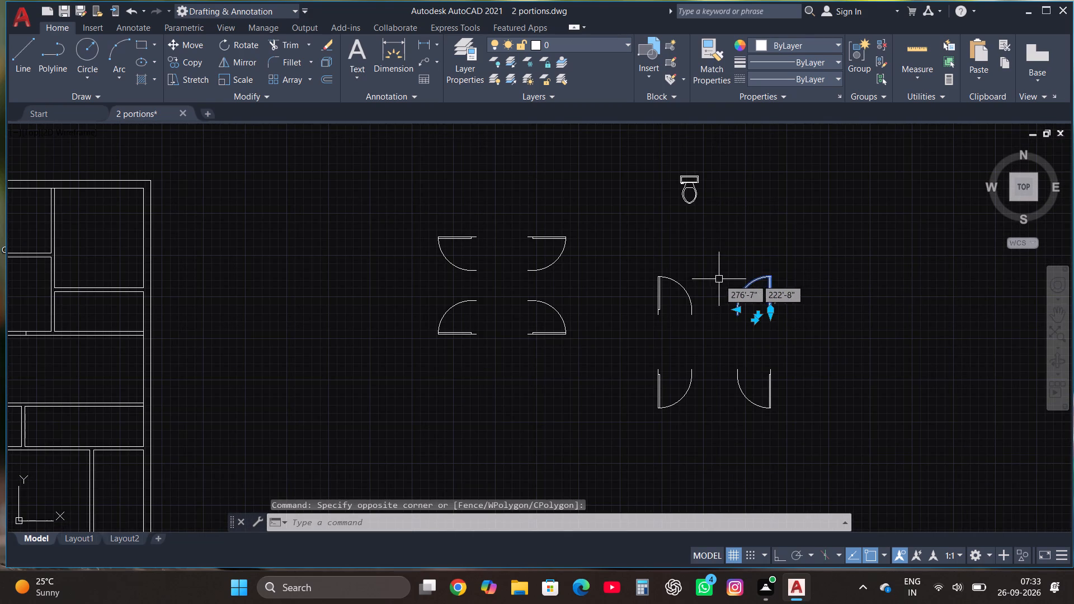
left_click(190, 64)
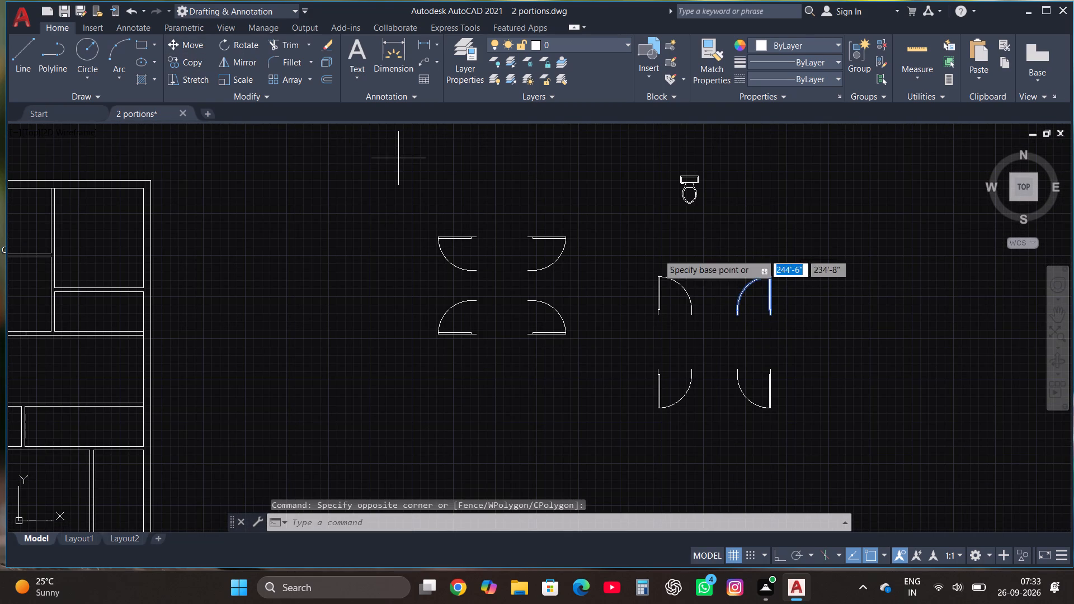
left_click(773, 316)
scroll(809, 279, "down", 4)
scroll(691, 283, "up", 3)
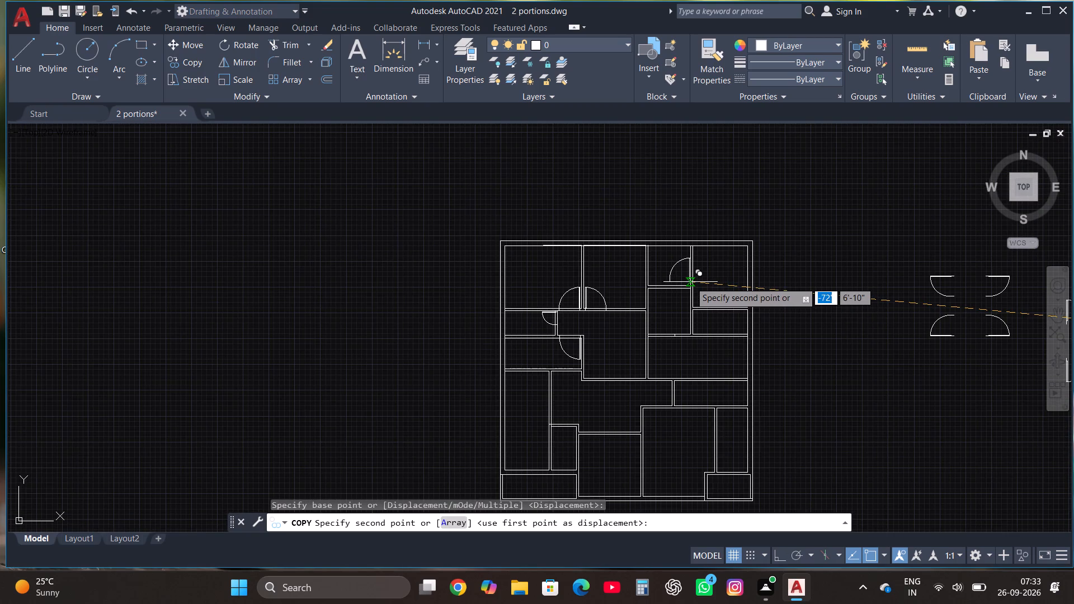
scroll(690, 294, "up", 4)
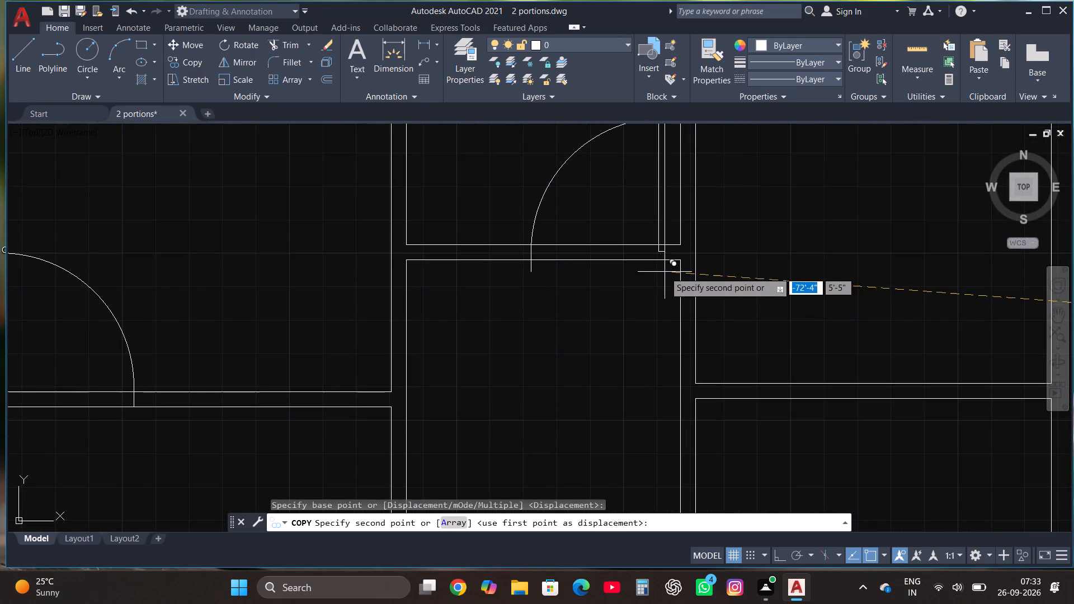
left_click(665, 262)
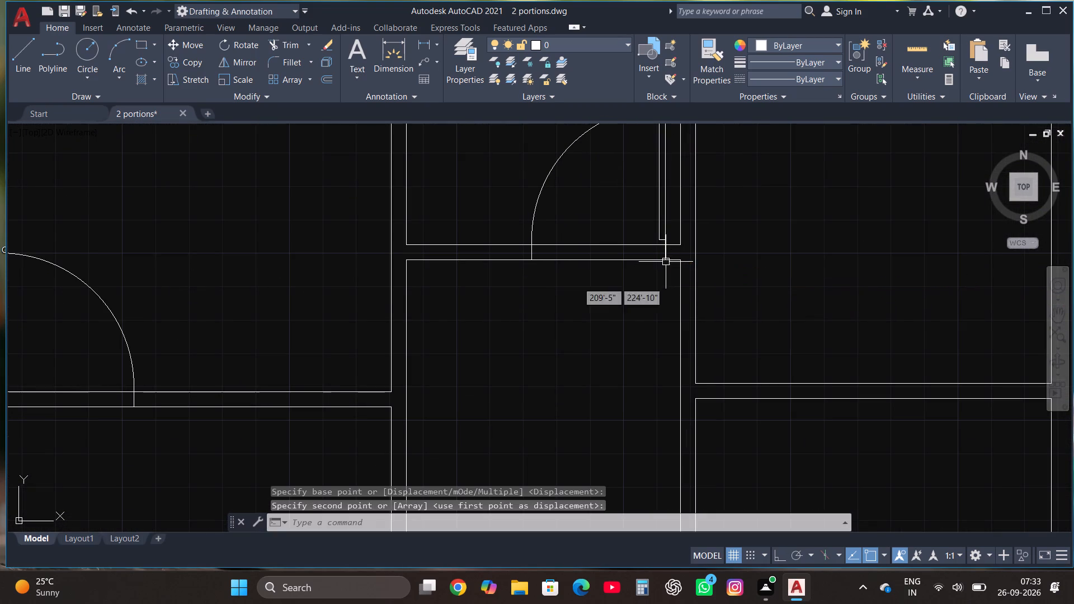
Copy the western set's southeast door onto the west wall of the northeast room, hinged near its southwest corner.
scroll(329, 265, "down", 3)
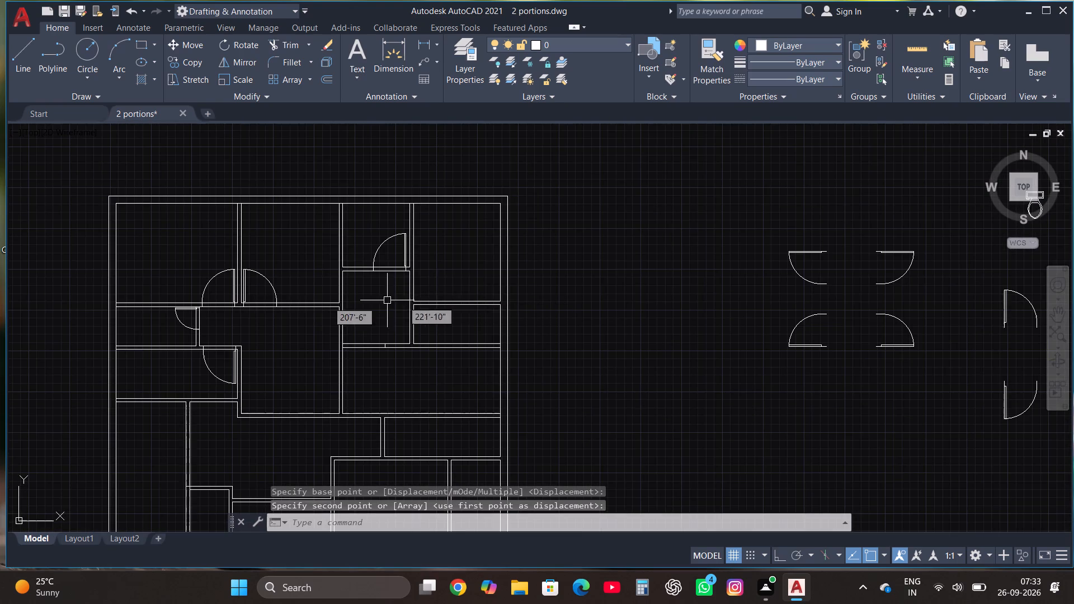
scroll(328, 301, "down", 2)
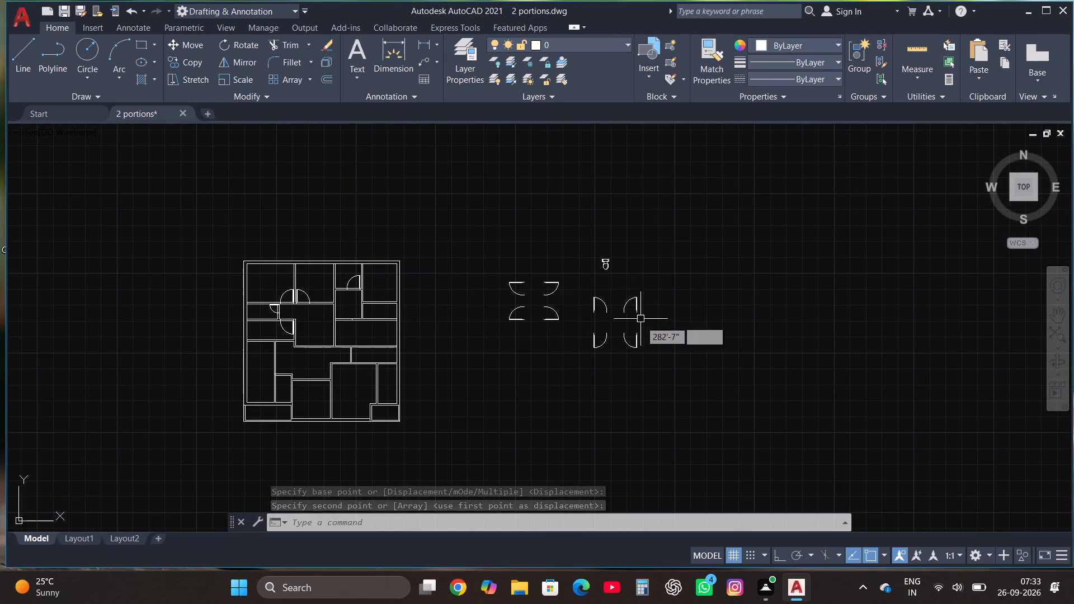
scroll(524, 322, "up", 2)
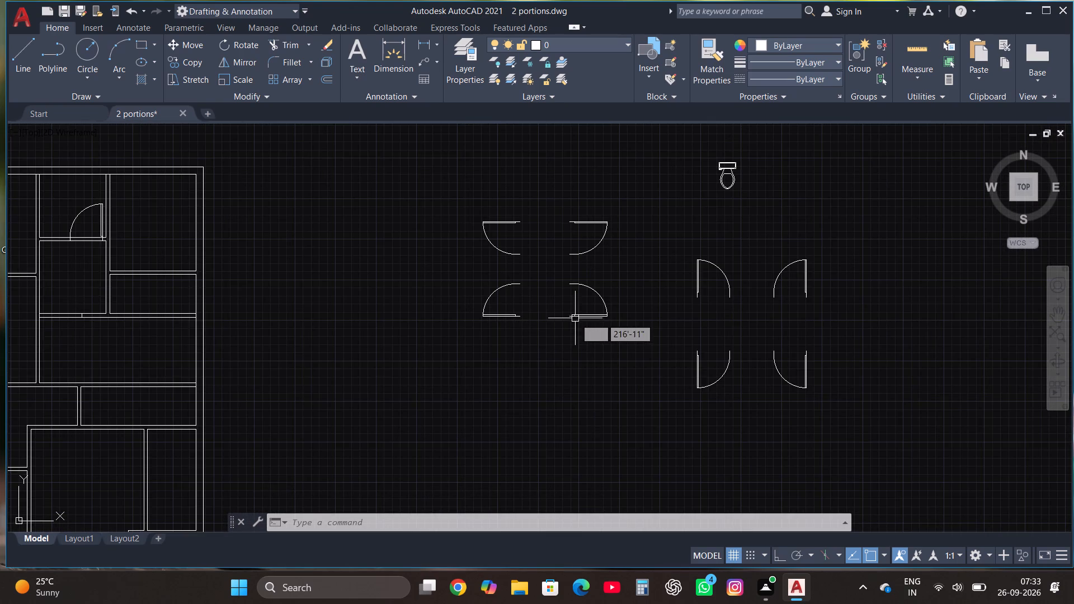
left_click(575, 318)
left_click(184, 62)
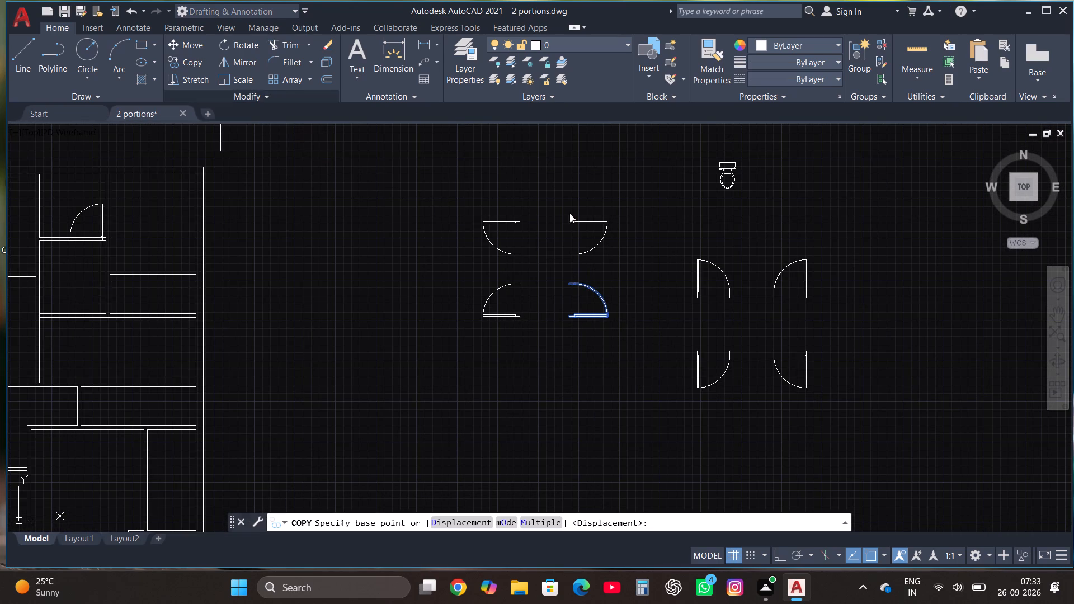
left_click(568, 319)
scroll(671, 272, "down", 4)
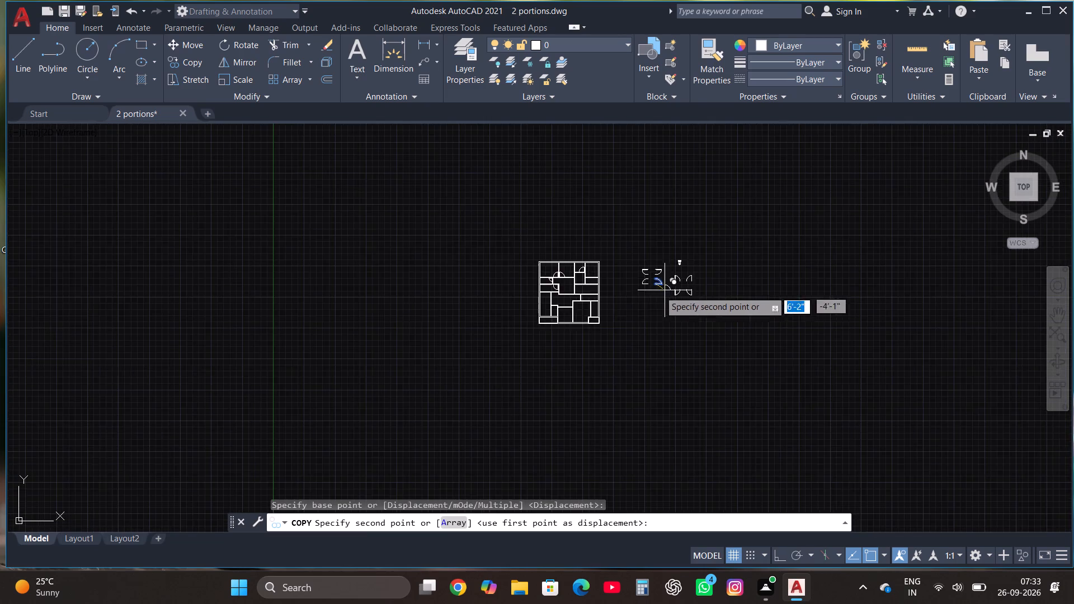
scroll(549, 282, "up", 4)
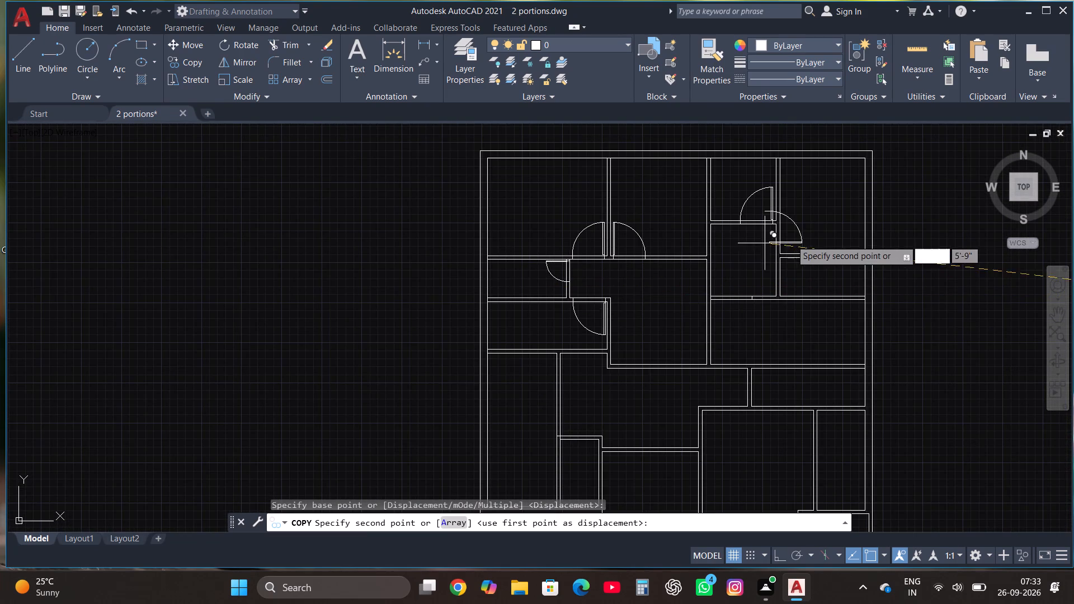
scroll(797, 235, "up", 3)
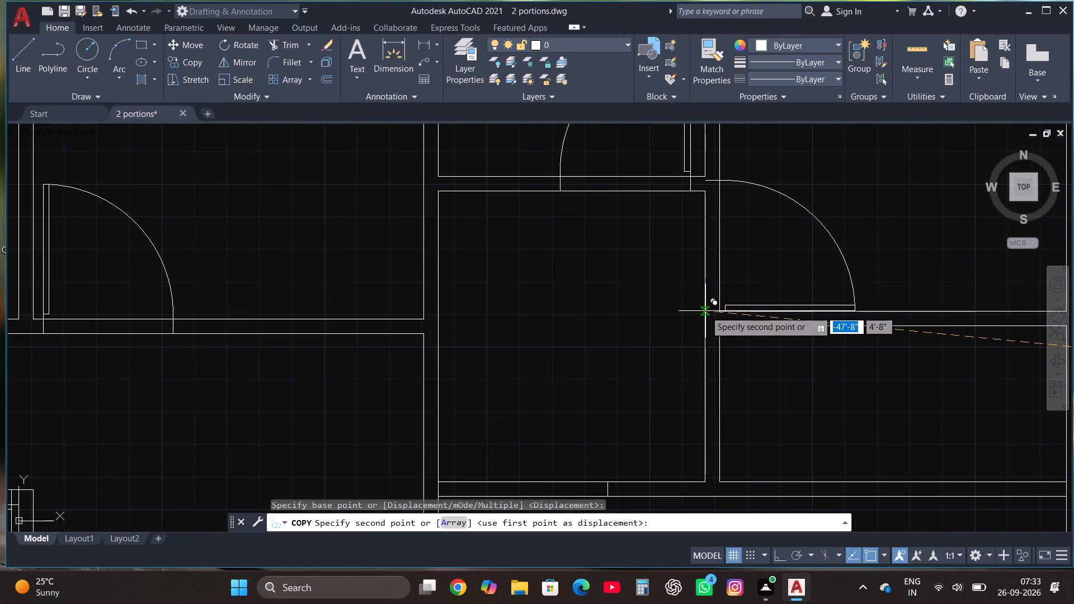
left_click(707, 320)
Scale the northeast room's new door down to about 85% size about its hinge-side endpoint on the west wall.
scroll(577, 444, "down", 2)
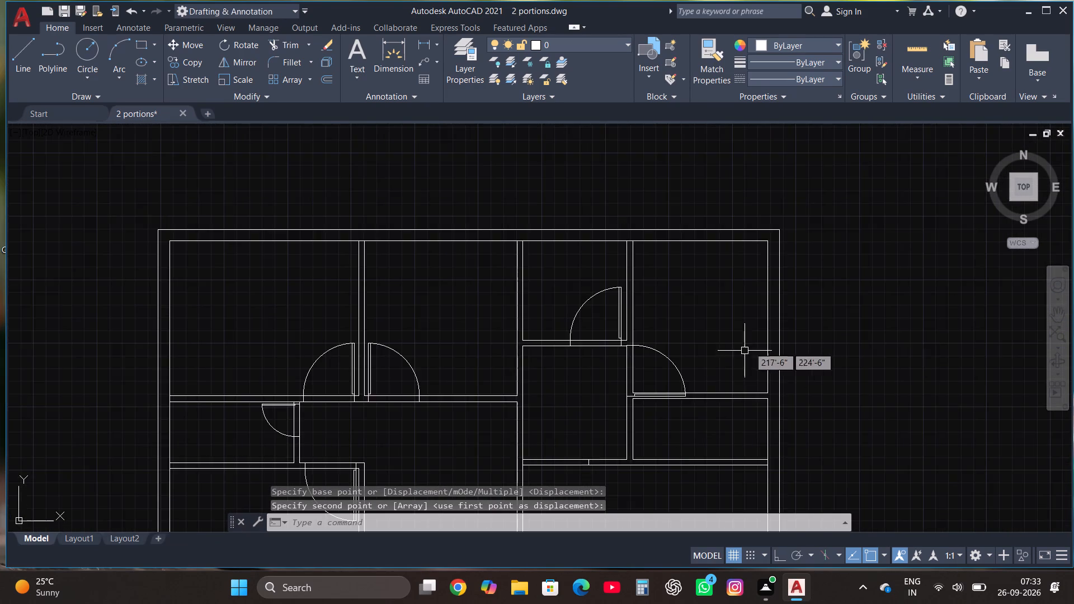
scroll(749, 346, "up", 2)
left_click(527, 381)
left_click(524, 359)
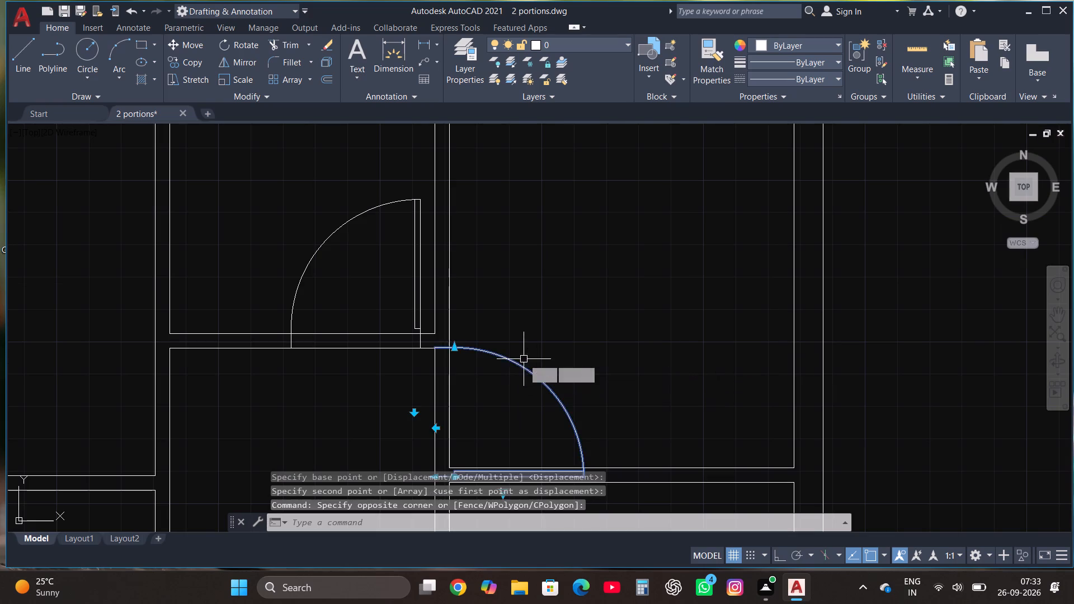
scroll(569, 325, "down", 2)
scroll(530, 424, "up", 2)
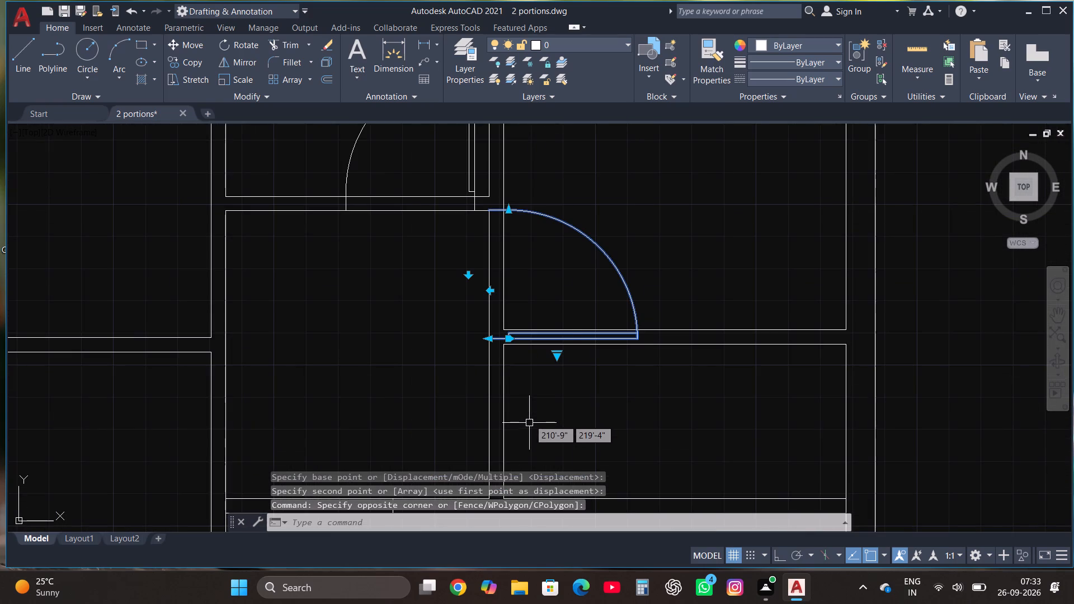
left_click(243, 83)
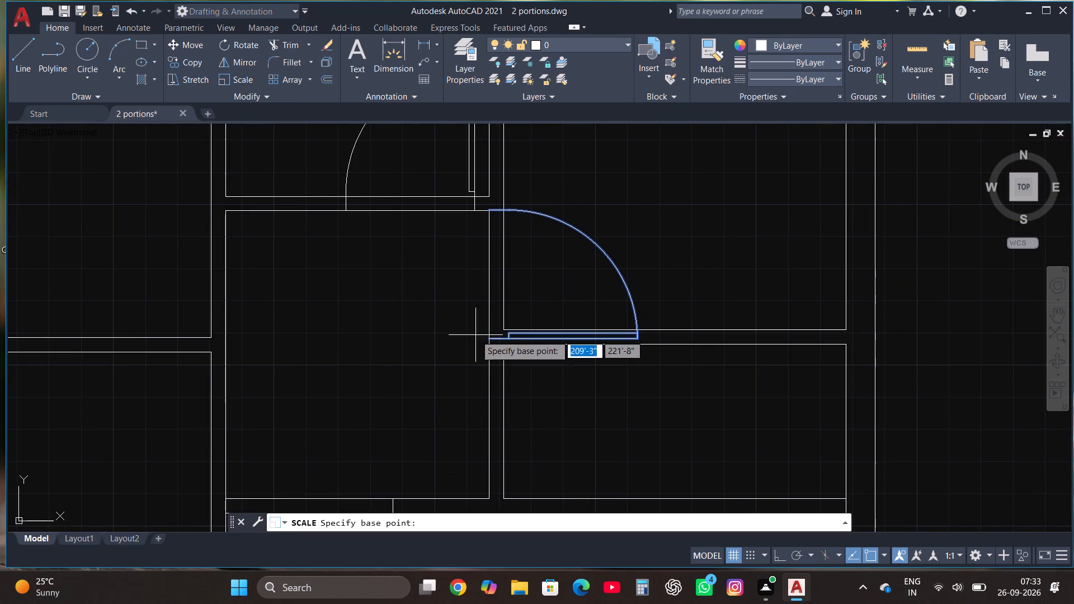
left_click(488, 337)
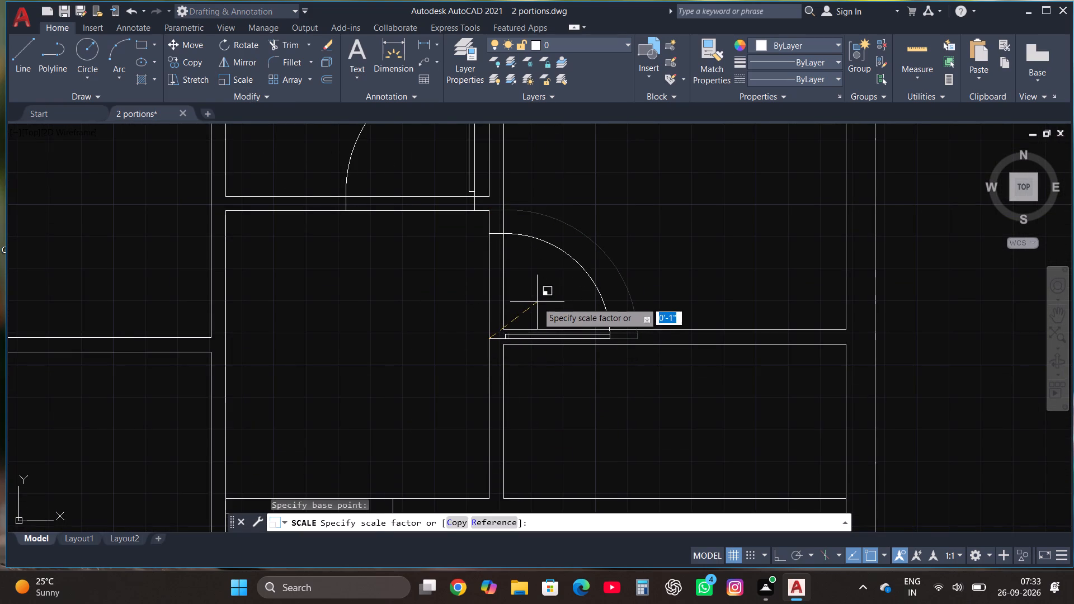
left_click(539, 301)
Move the northeast room's door about 5" north along the west wall.
left_click(558, 247)
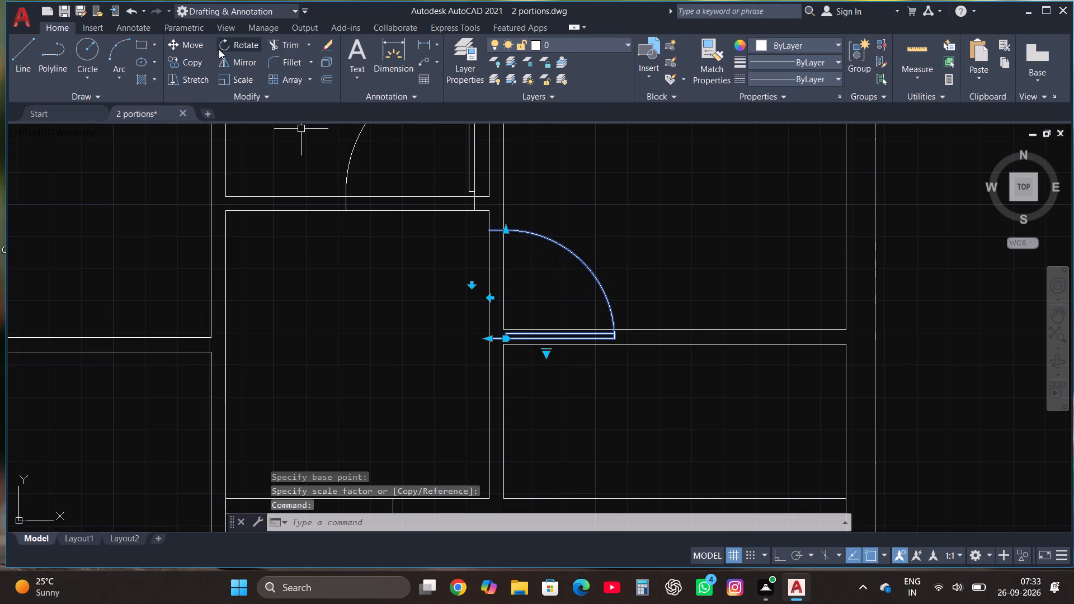
left_click(195, 48)
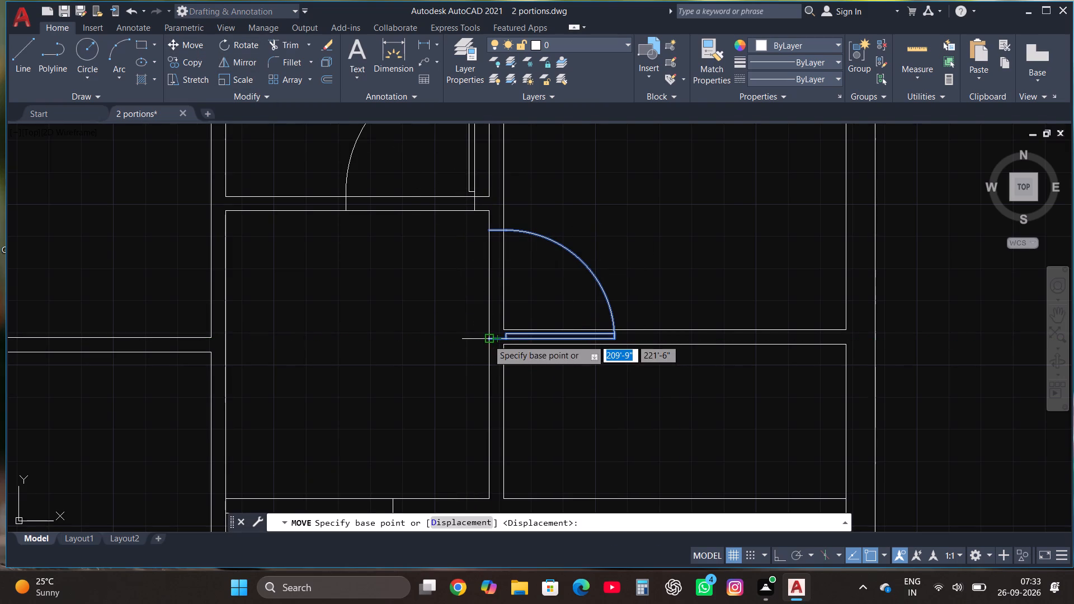
left_click(488, 339)
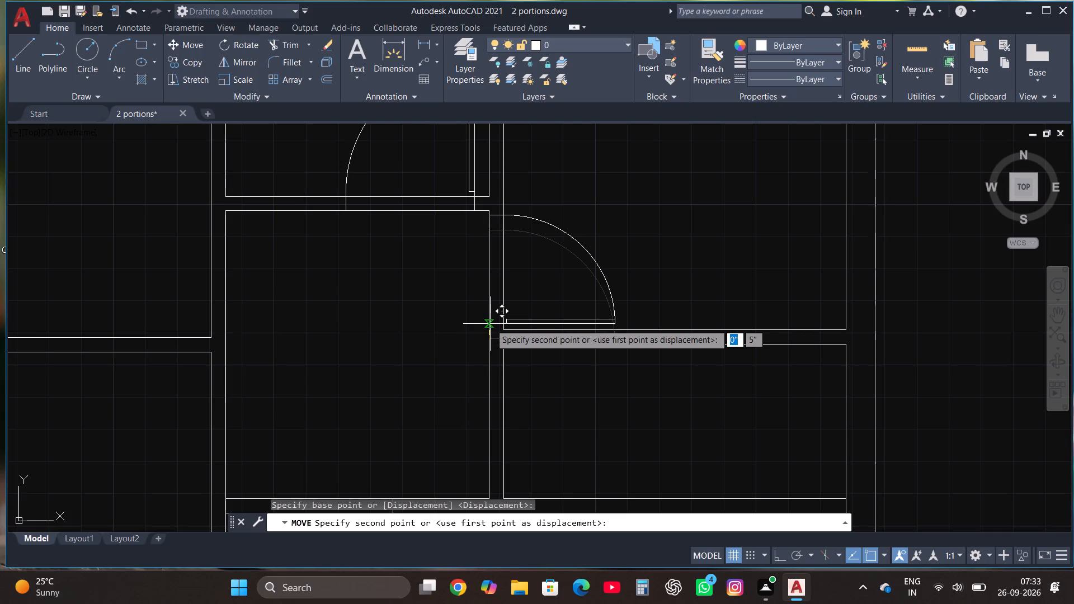
left_click(490, 325)
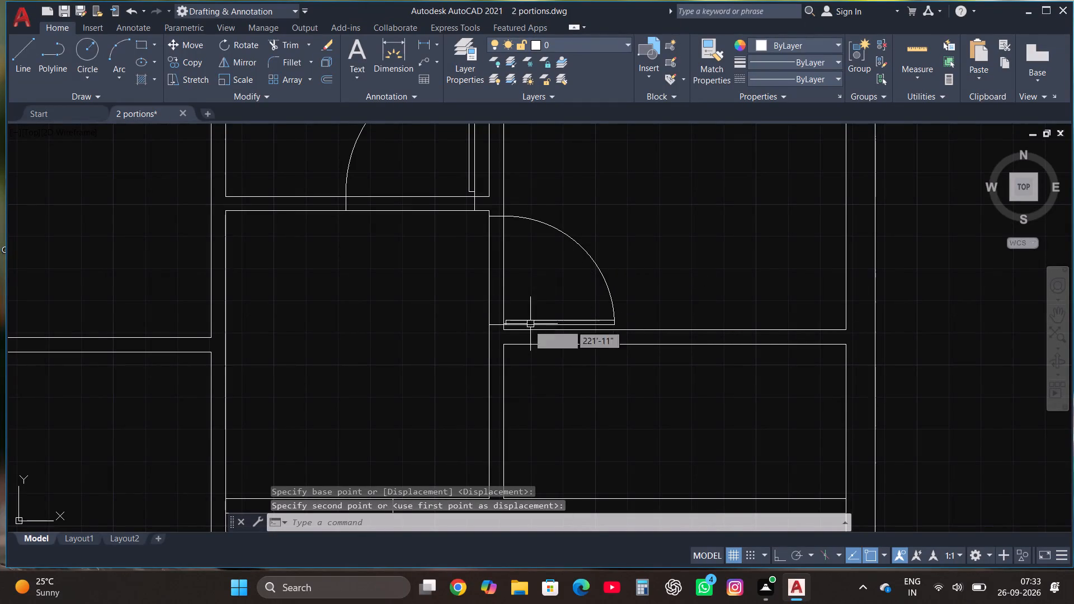
Copy the northeast room's door about 4'-4" south onto the west wall of the small room below, hinged near its southwest corner.
scroll(496, 353, "down", 1)
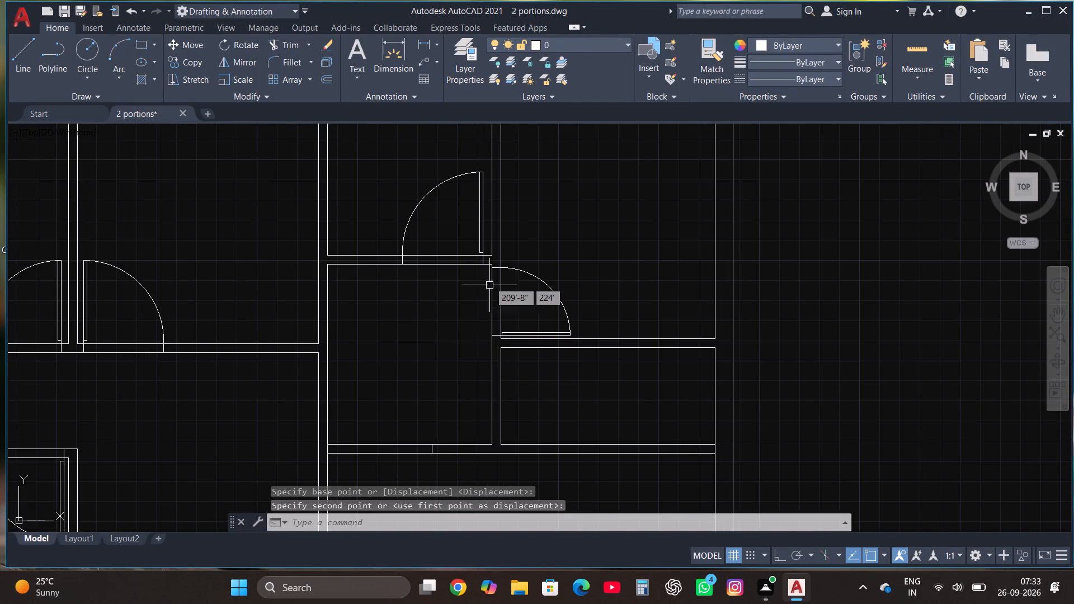
scroll(486, 263, "down", 3)
scroll(592, 292, "up", 2)
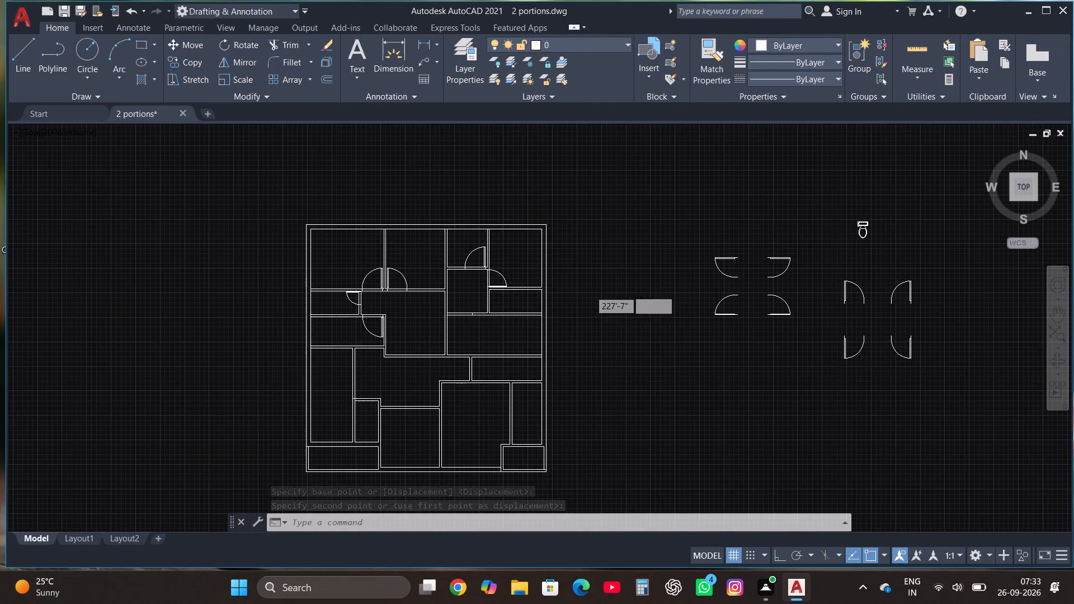
left_click(352, 241)
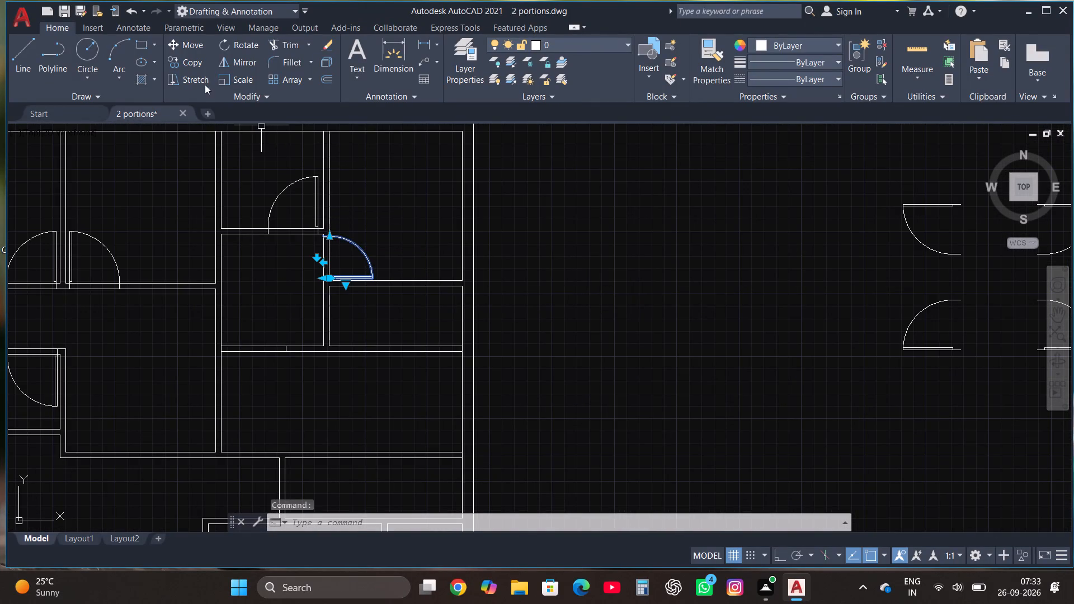
left_click(191, 59)
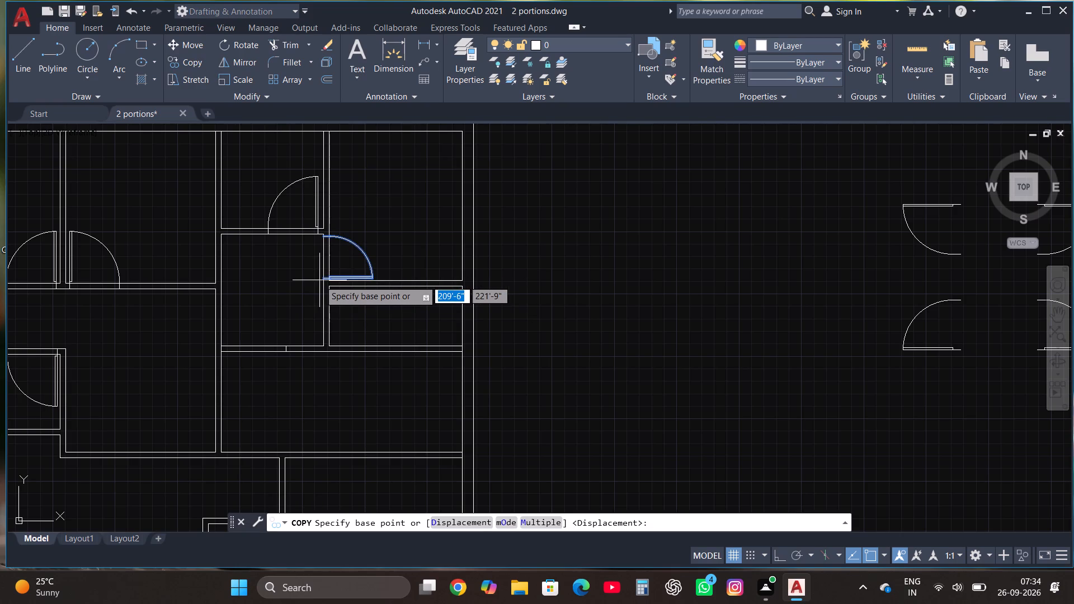
left_click(323, 278)
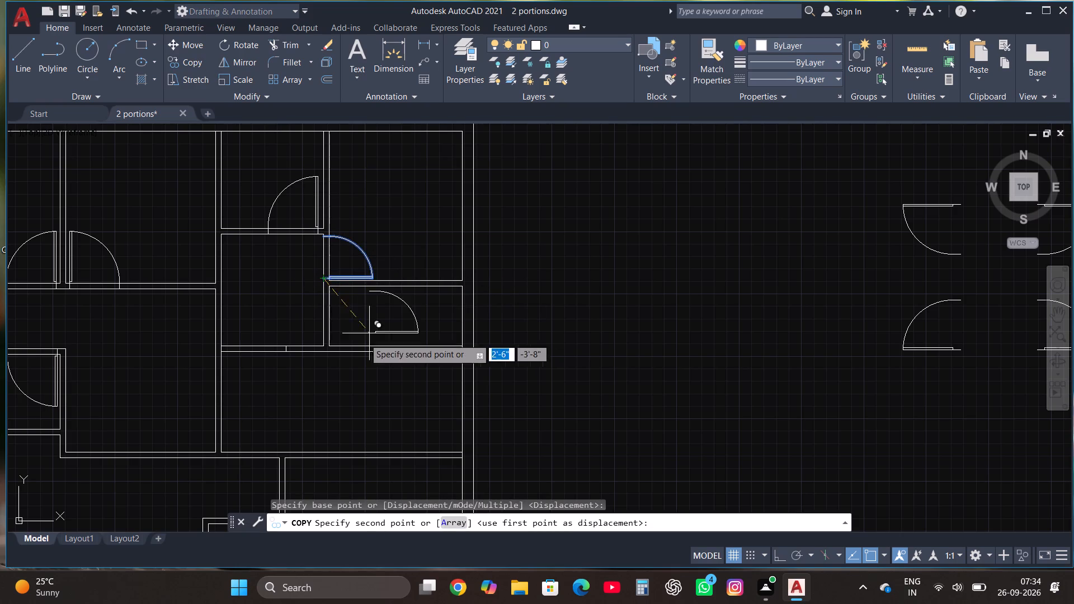
scroll(333, 341, "up", 3)
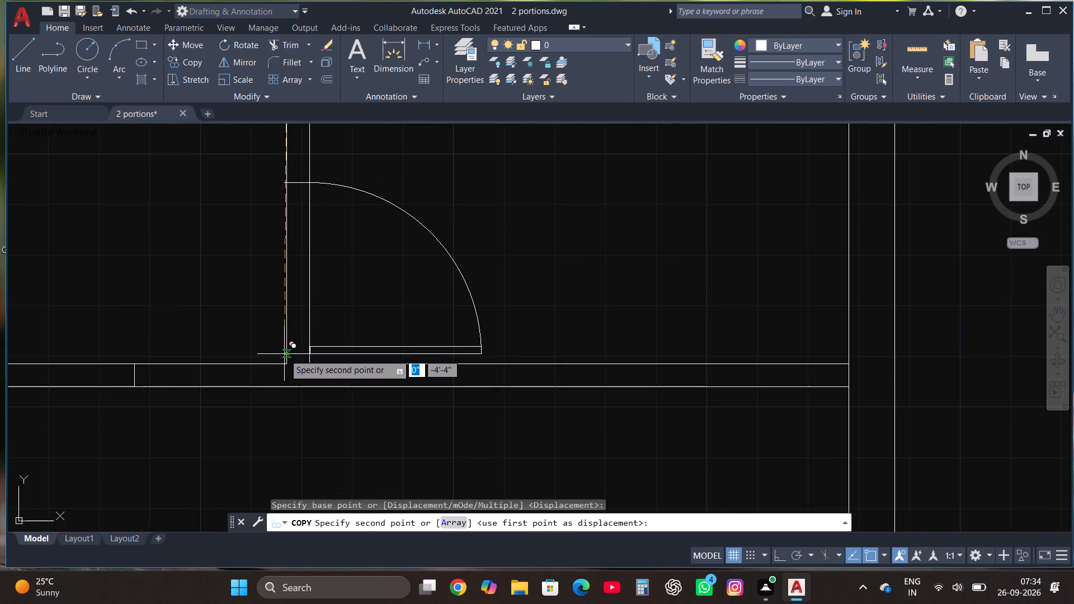
left_click(285, 353)
Scale the copied door in the small room south of the northeast room to about three-quarters size about its hinge-side endpoint.
scroll(732, 313, "down", 2)
scroll(611, 312, "up", 1)
left_click(623, 290)
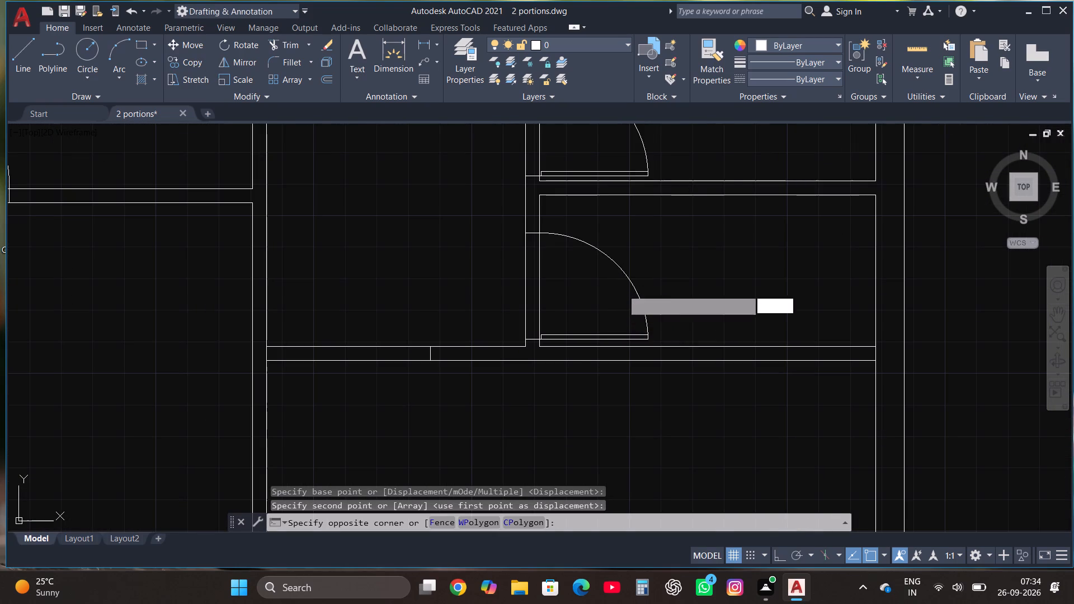
left_click(614, 259)
left_click(242, 78)
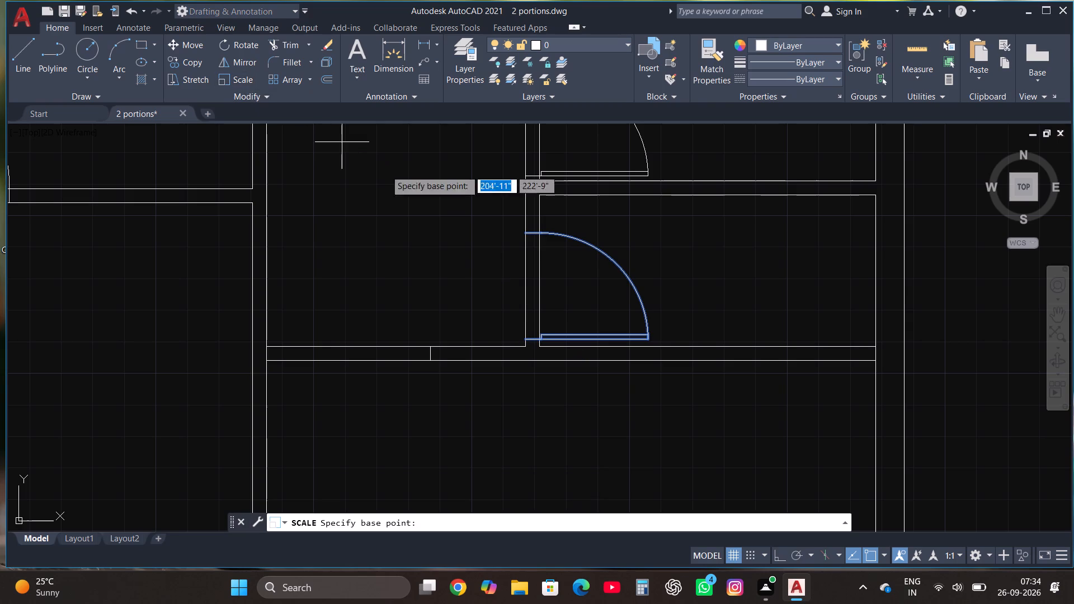
left_click(527, 341)
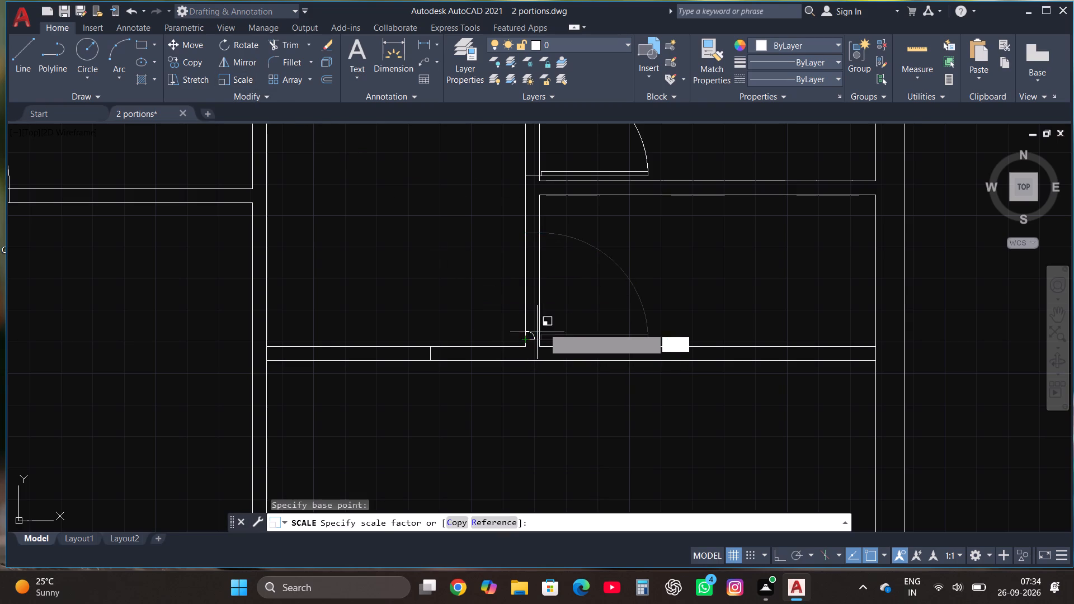
left_click(570, 323)
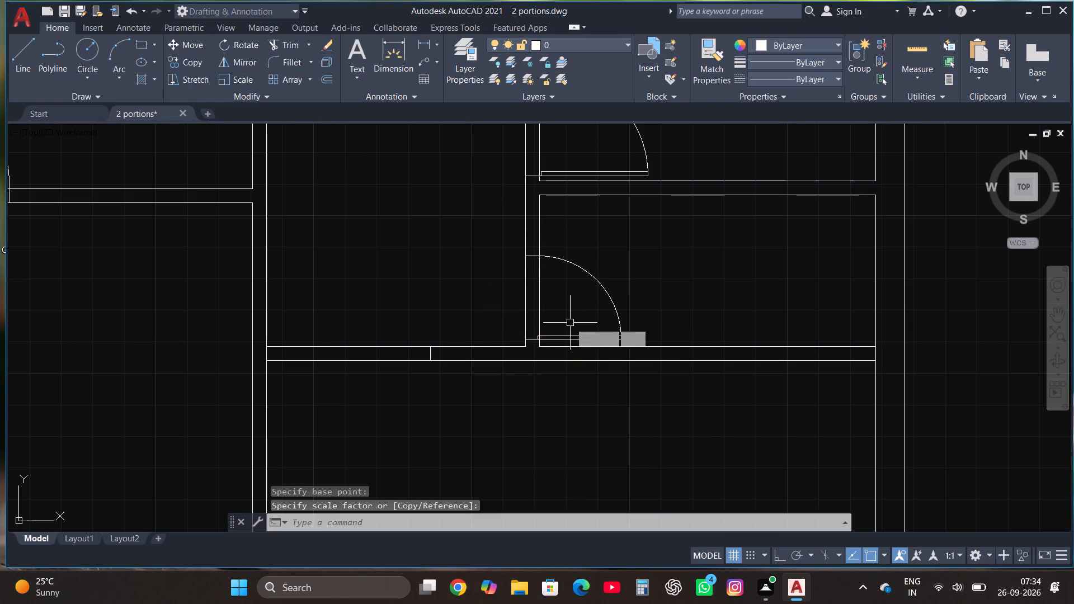
Copy the eastern set's northwest door onto the south wall of the room west of that small room, hinged near its southwest corner.
scroll(517, 287, "down", 3)
scroll(672, 352, "down", 1)
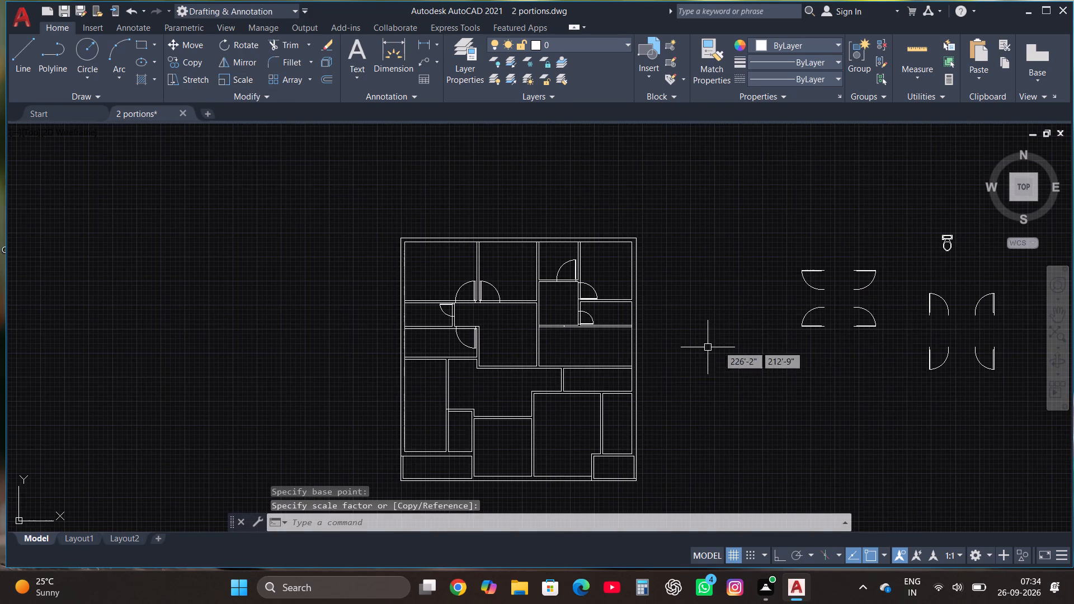
left_click(929, 304)
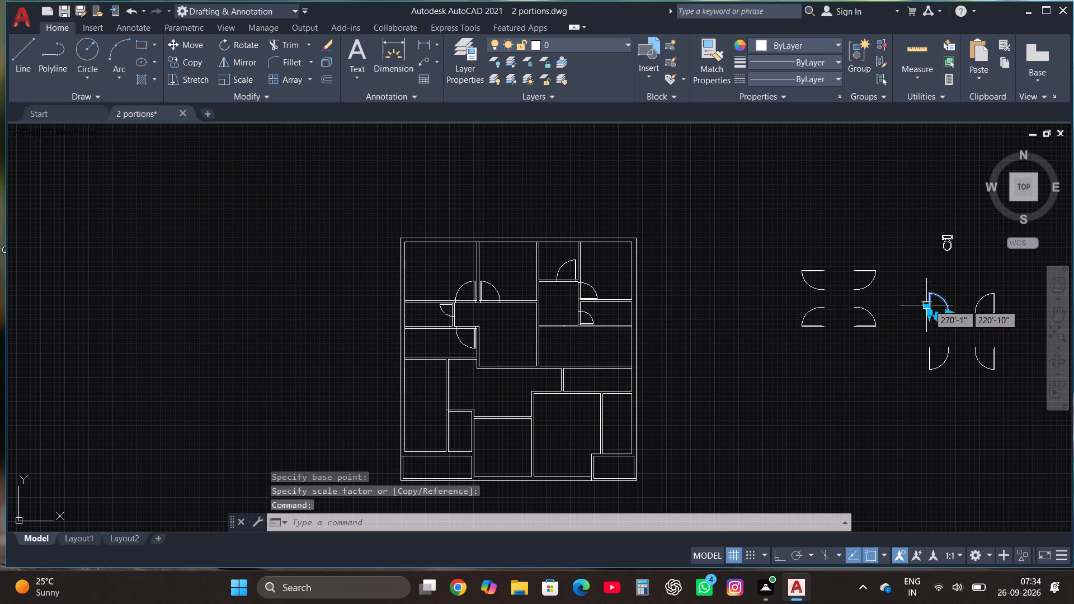
left_click(187, 62)
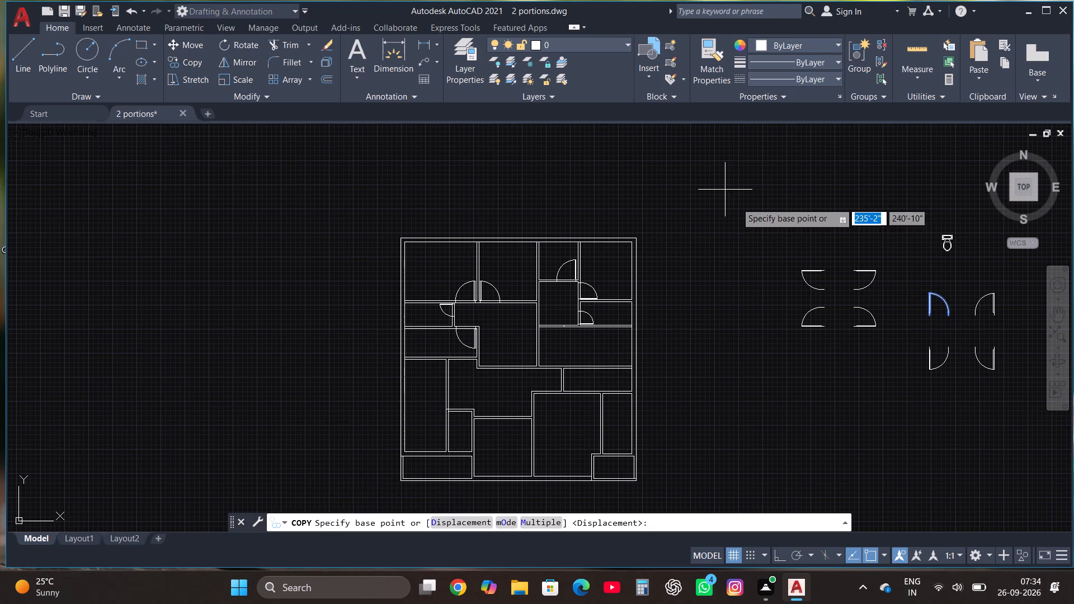
scroll(940, 317, "up", 4)
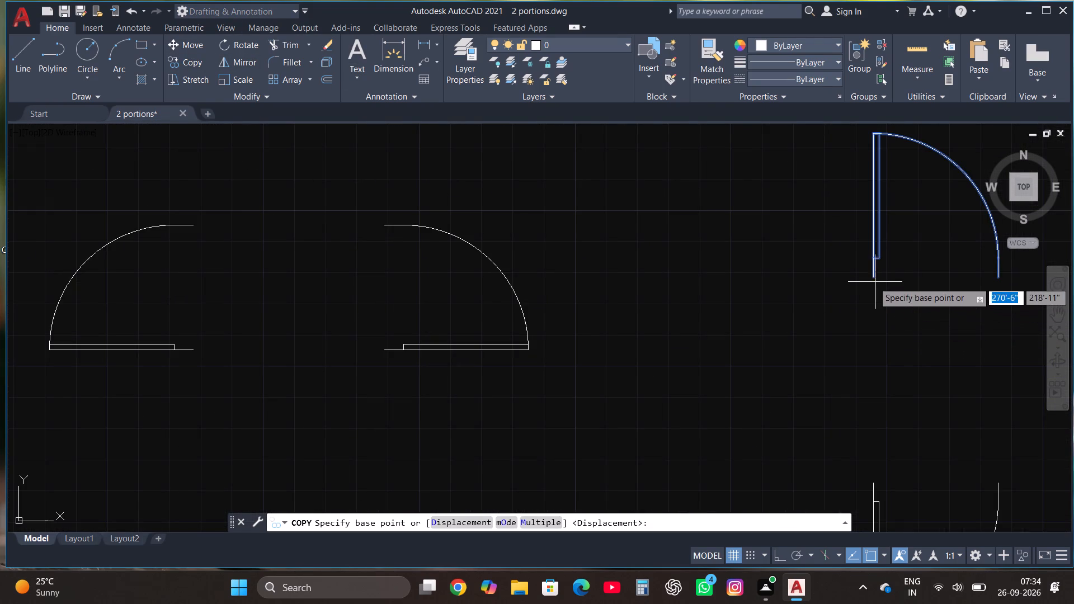
left_click_drag(874, 279, 875, 285)
scroll(819, 341, "down", 5)
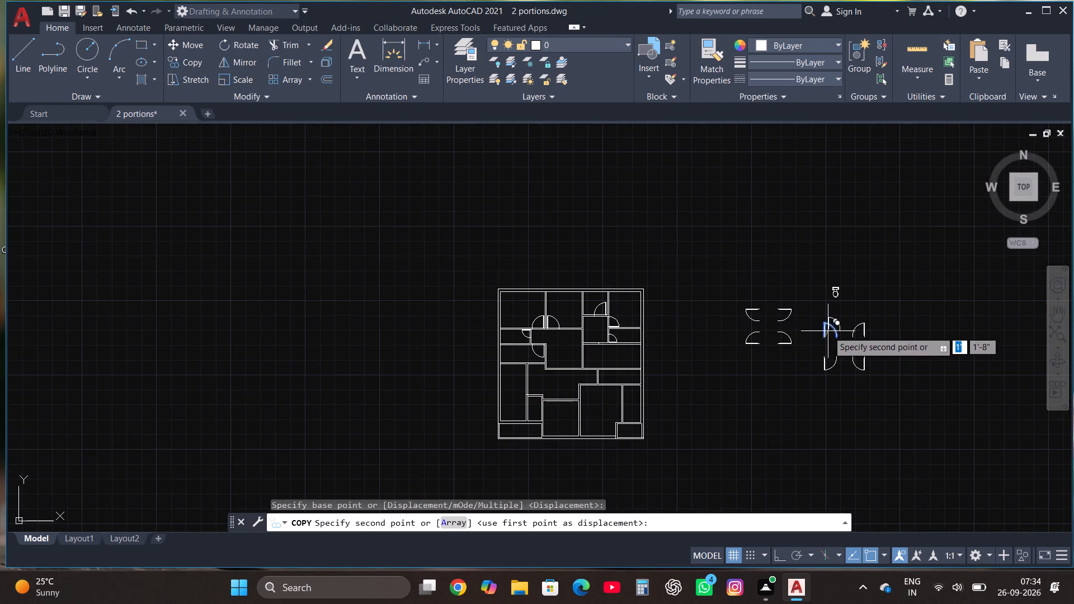
scroll(586, 342, "up", 4)
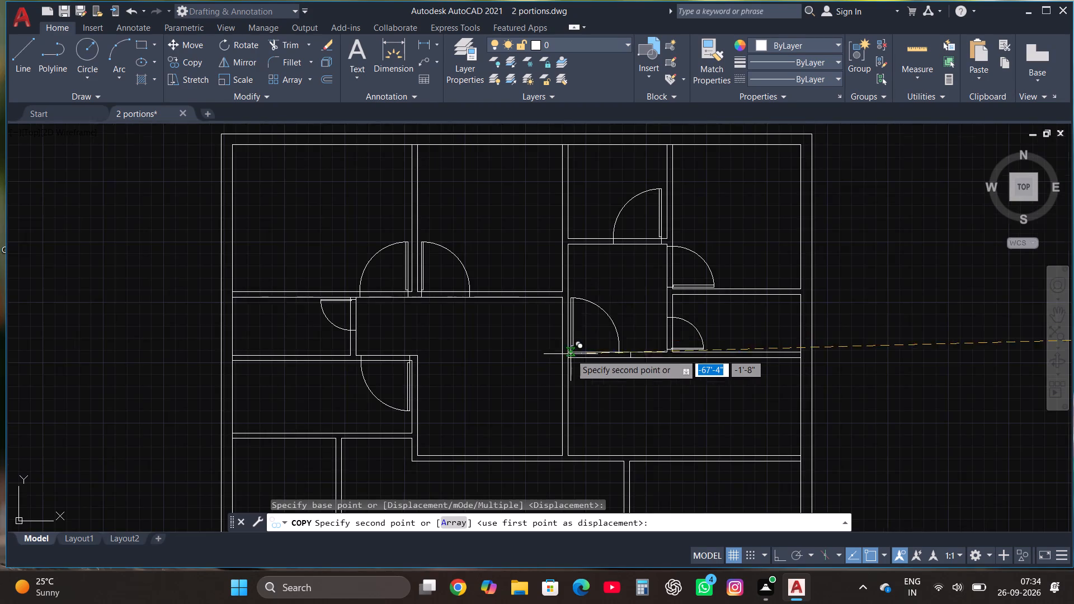
scroll(571, 354, "up", 2)
left_click(571, 374)
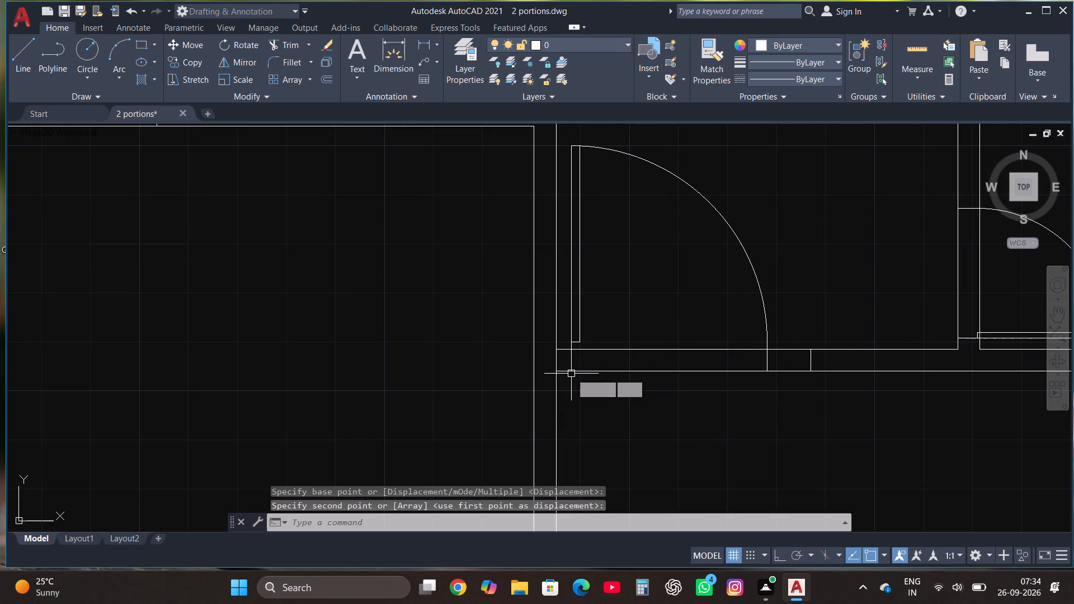
Delete the short stray line crossing the wall just east of the newly placed door.
scroll(557, 385, "down", 2)
scroll(677, 385, "up", 2)
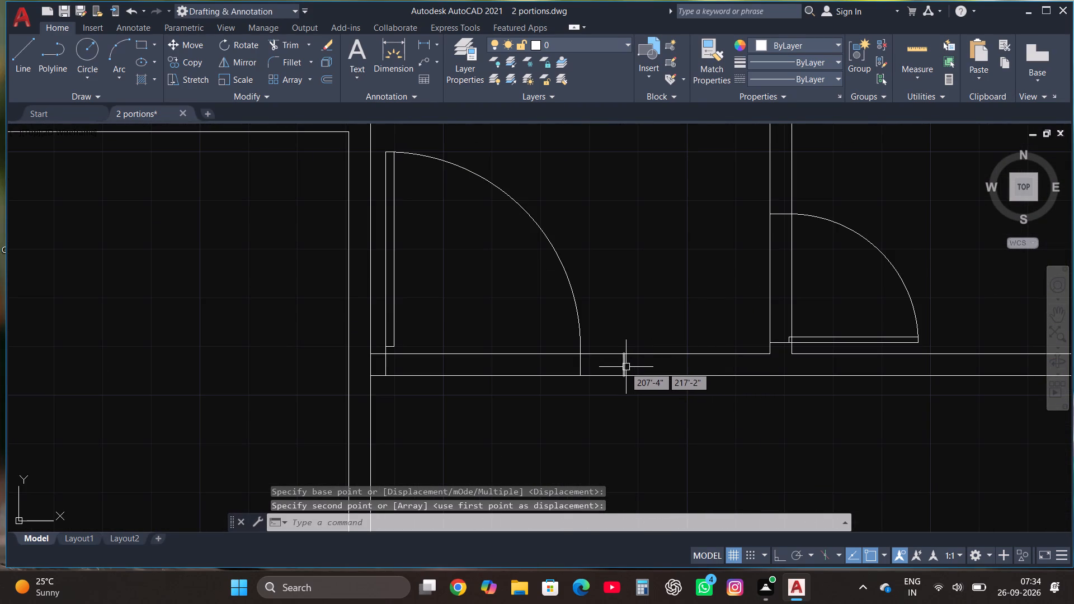
left_click(623, 366)
key("Delete")
scroll(575, 341, "down", 3)
scroll(581, 272, "down", 2)
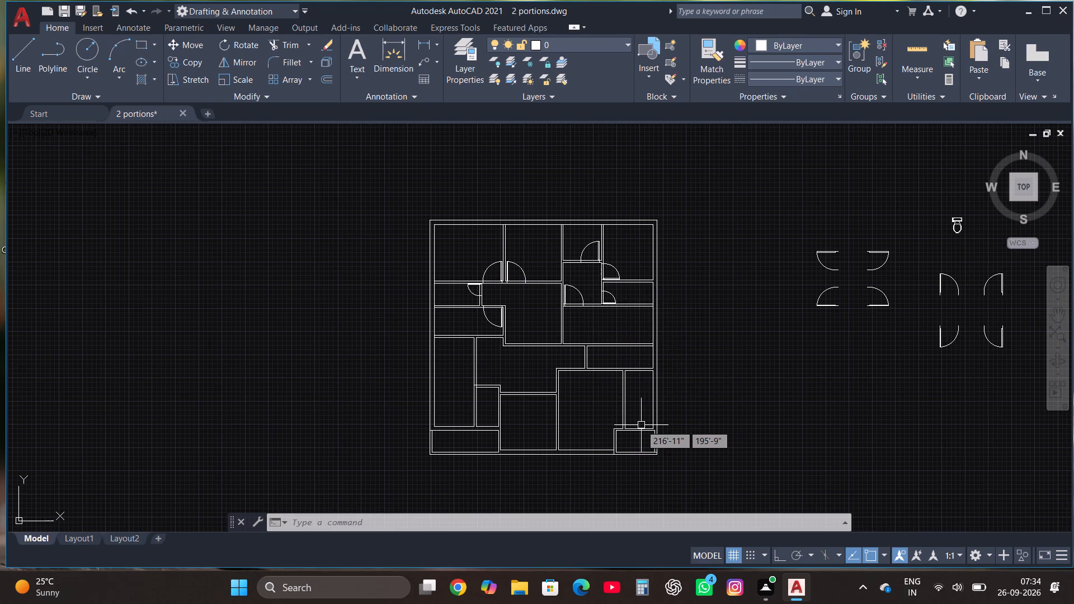
Copy the eastern set's southwest door onto the north wall of the large southeast room, hinged near its northwest corner.
left_click(939, 341)
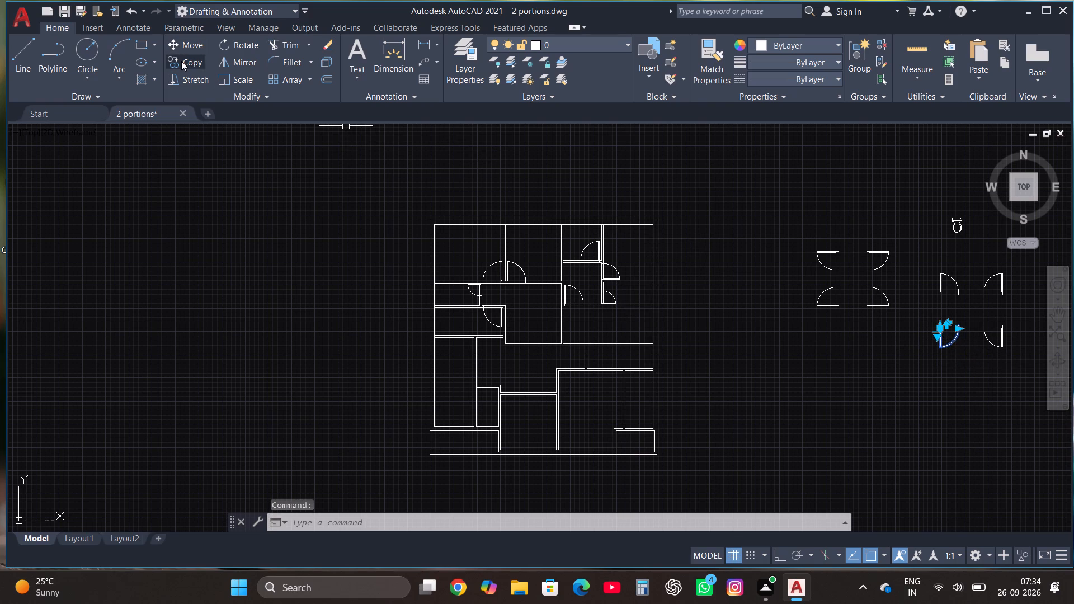
left_click(181, 61)
scroll(925, 324, "up", 3)
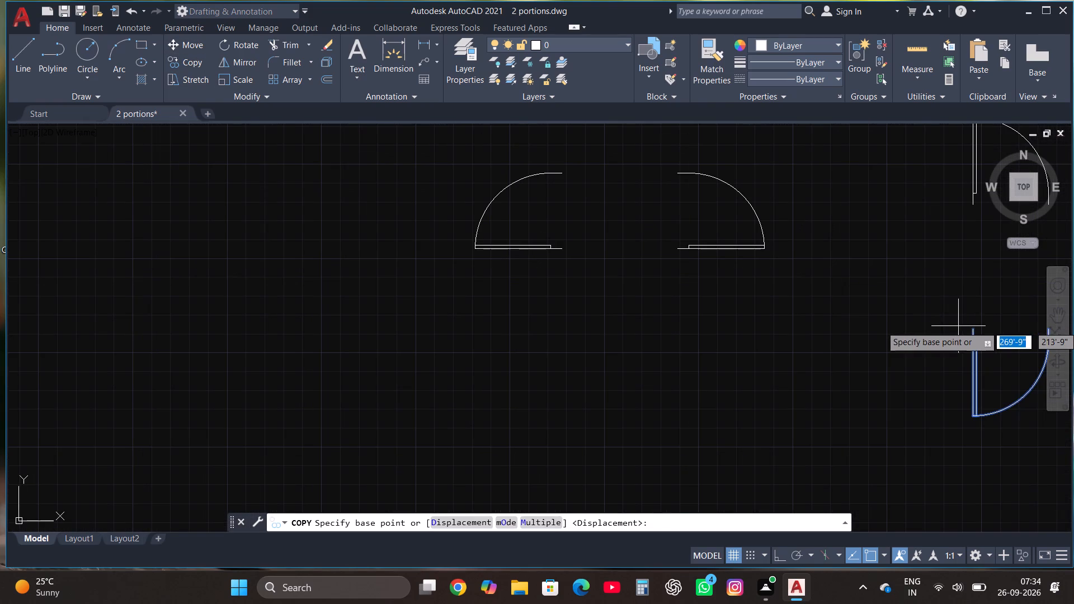
left_click(973, 329)
scroll(966, 315, "down", 4)
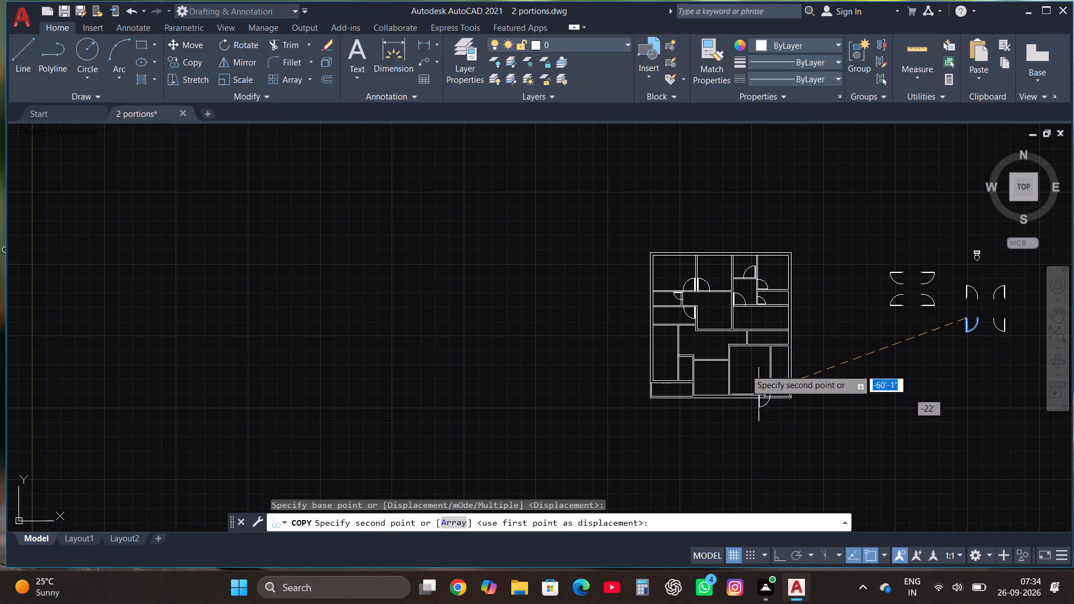
scroll(737, 343, "up", 4)
scroll(685, 360, "up", 3)
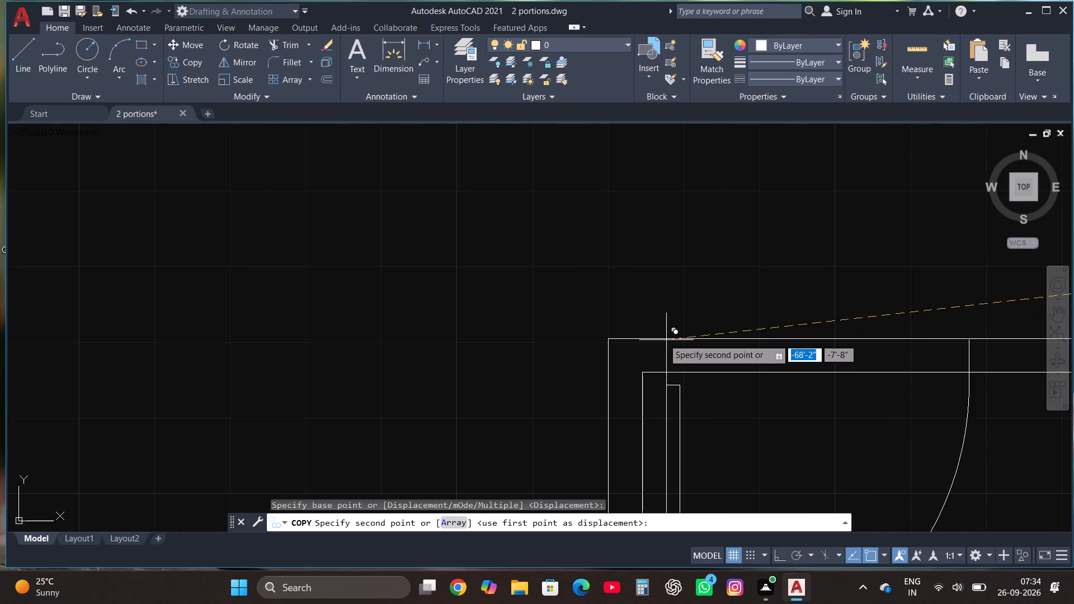
left_click(652, 340)
Copy the western set's southwest door onto the west wall of the small southeast corner room, hinged near its southwest corner.
scroll(548, 225, "down", 3)
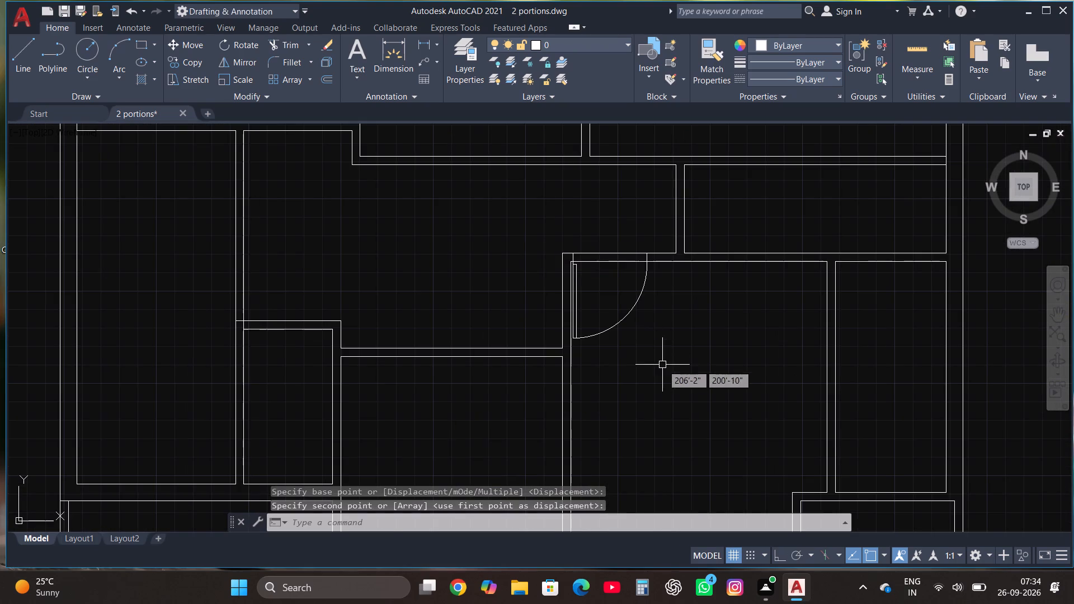
scroll(607, 381, "down", 2)
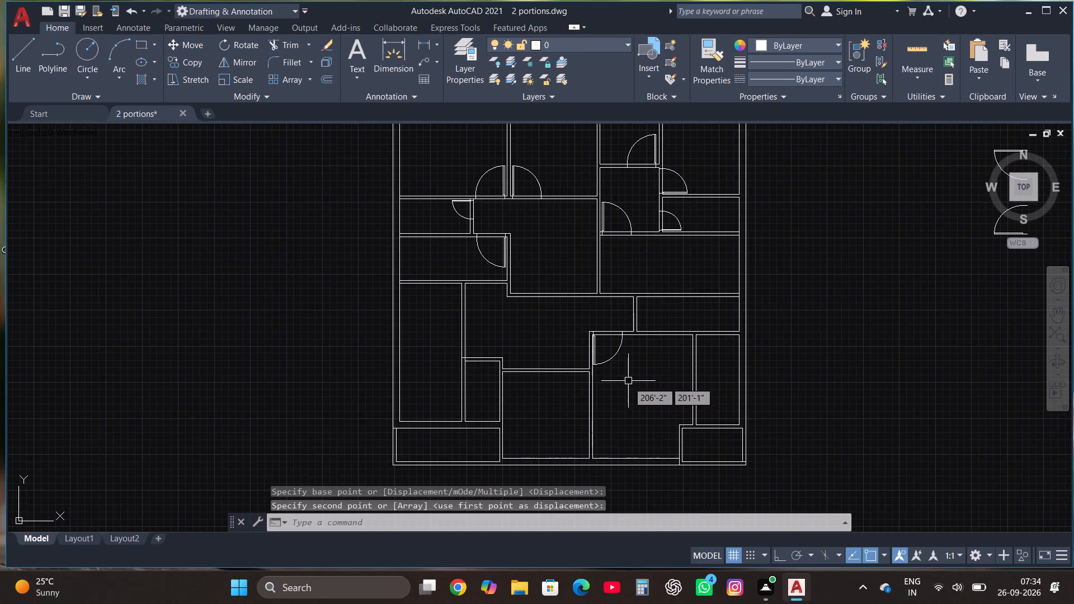
scroll(614, 428, "down", 1)
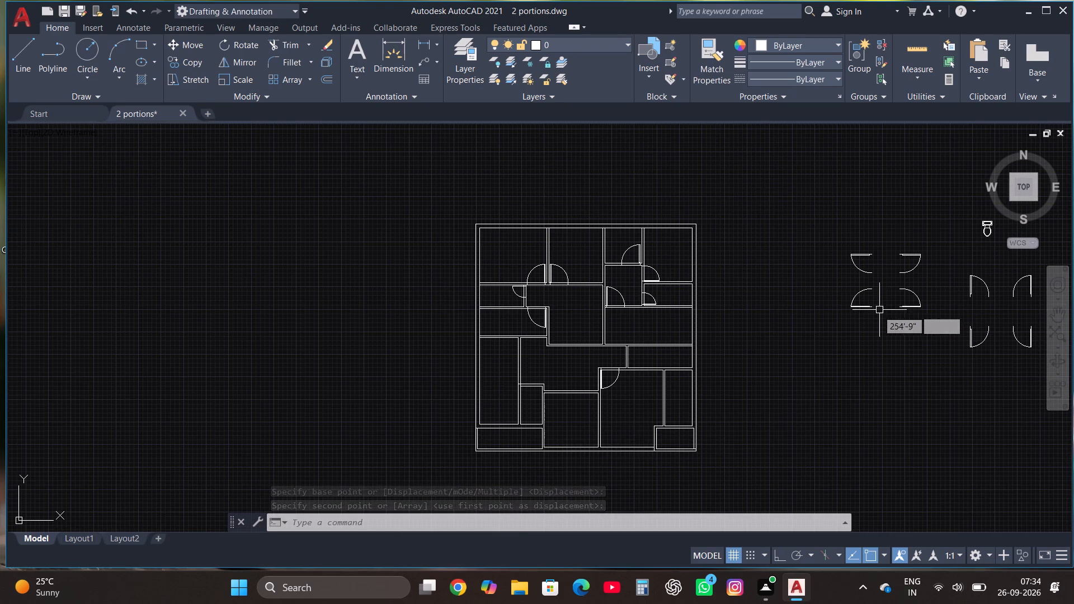
left_click(863, 309)
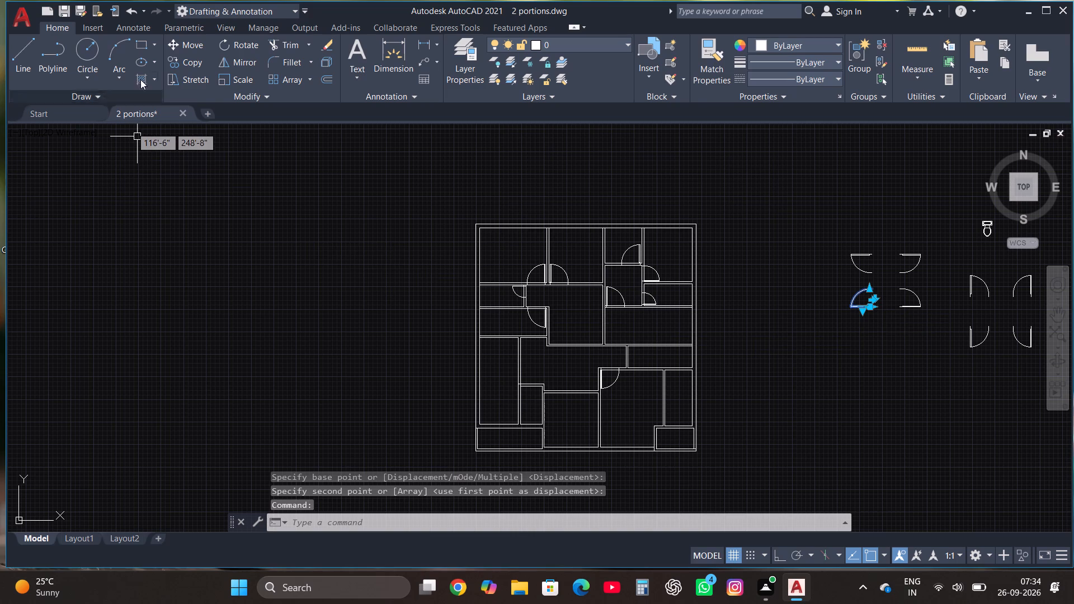
left_click(181, 64)
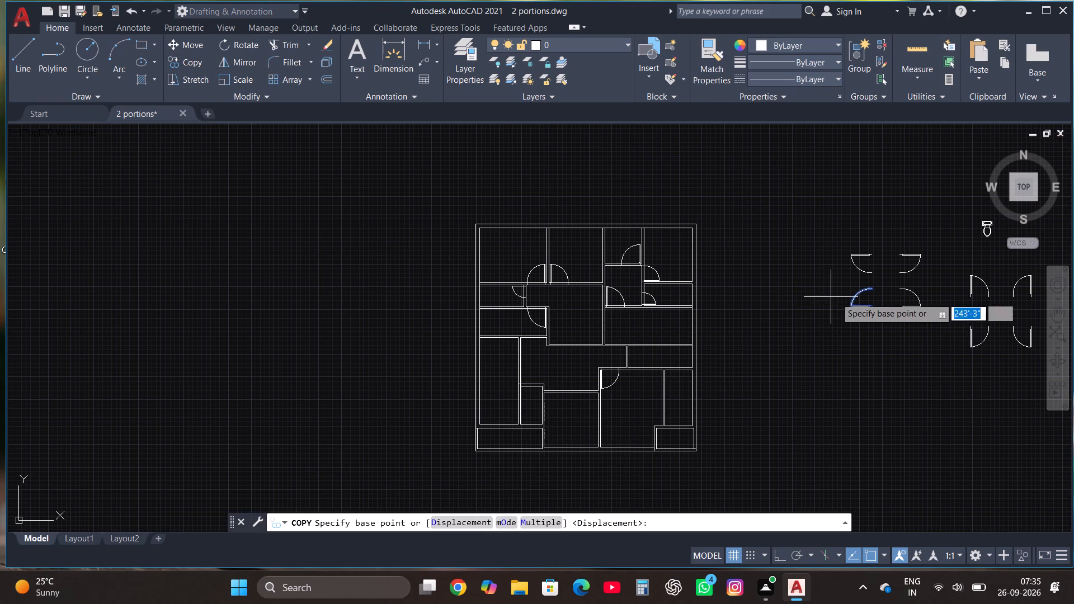
left_click(873, 308)
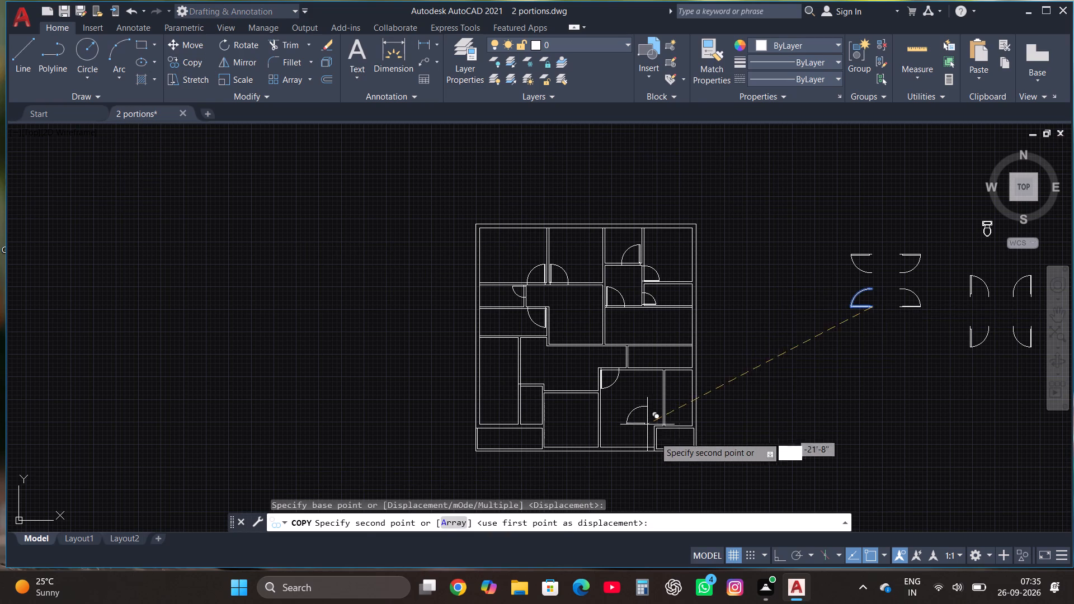
scroll(664, 446, "up", 4)
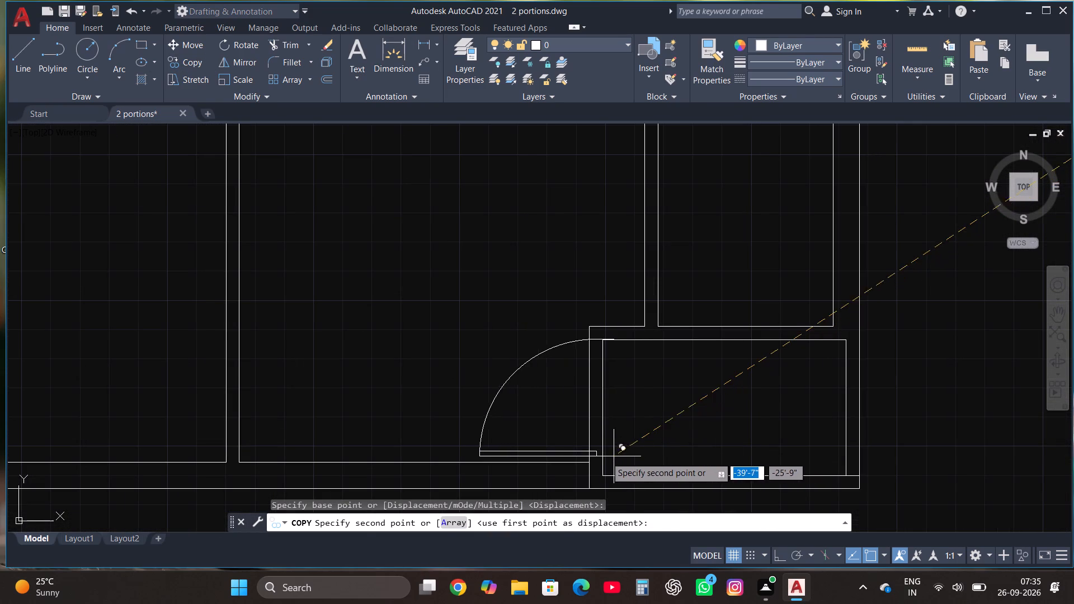
left_click(602, 459)
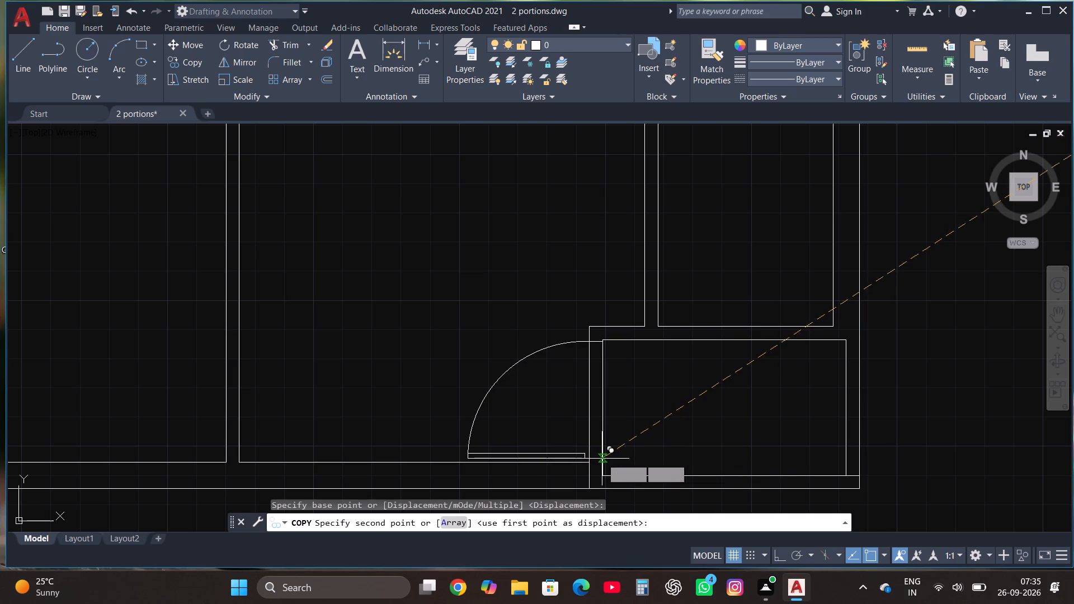
Scale the copied door at the southeast corner room to about 0.8 of its size about its hinge-side endpoint.
left_click(557, 348)
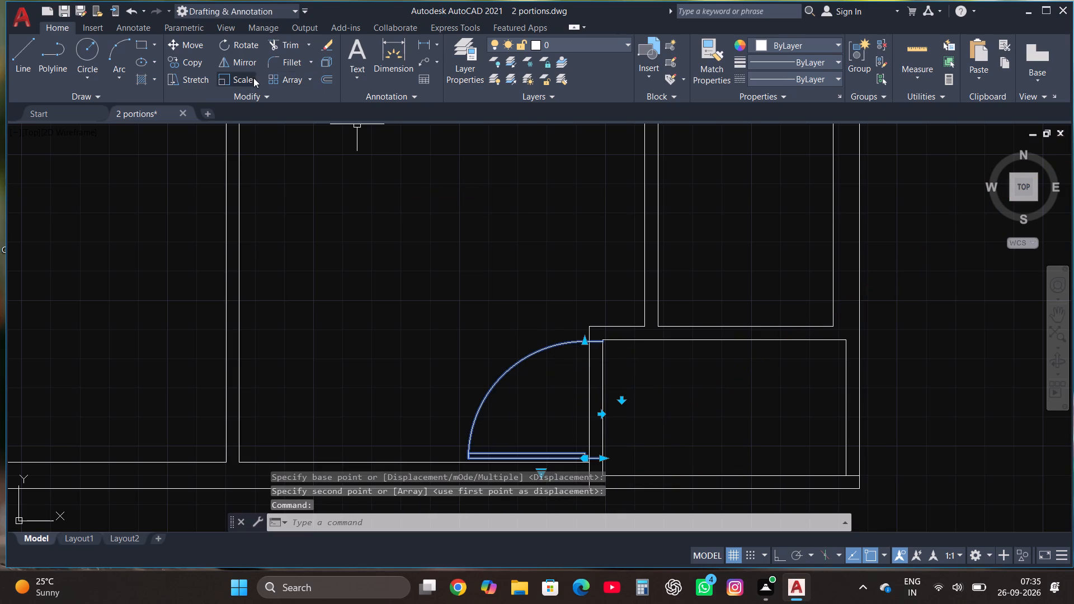
left_click(252, 78)
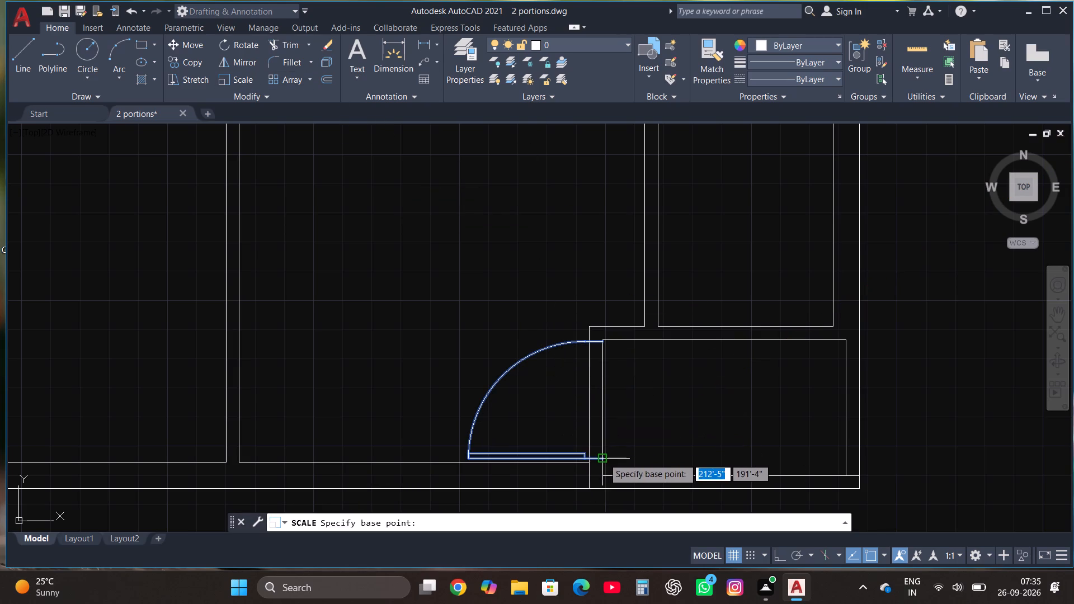
left_click(604, 458)
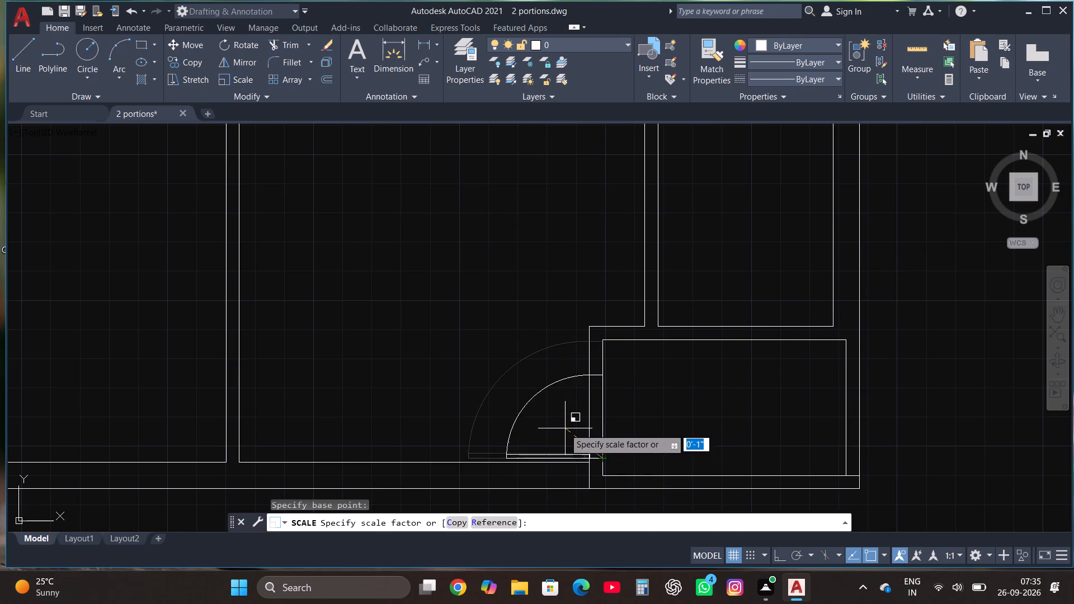
left_click(561, 423)
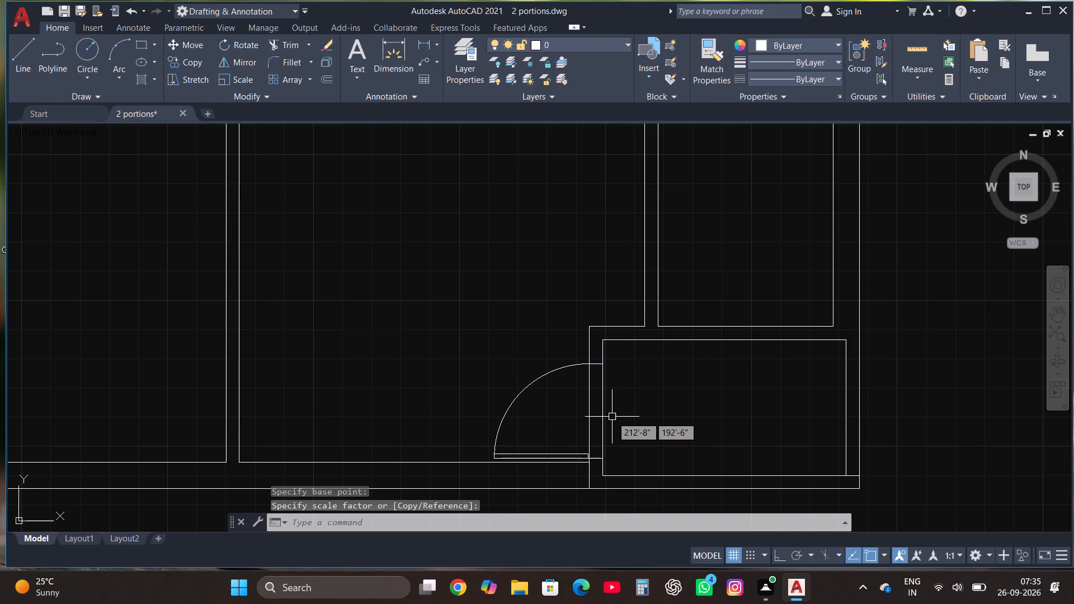
Move the two west wall lines of the southeast corner room east, aligning them with the partition directly north.
scroll(678, 398, "down", 2)
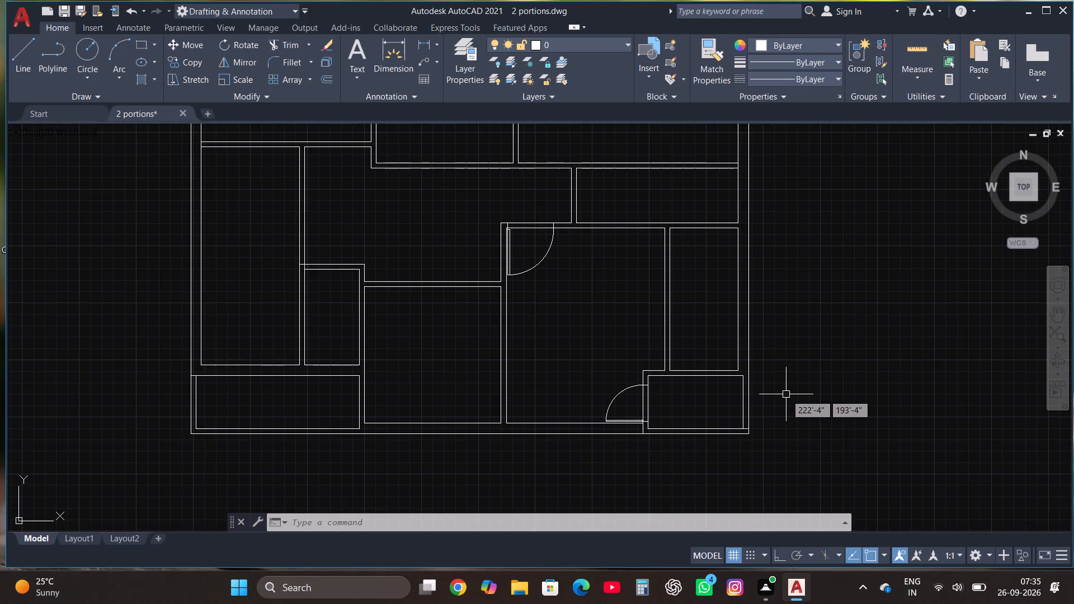
scroll(786, 394, "up", 1)
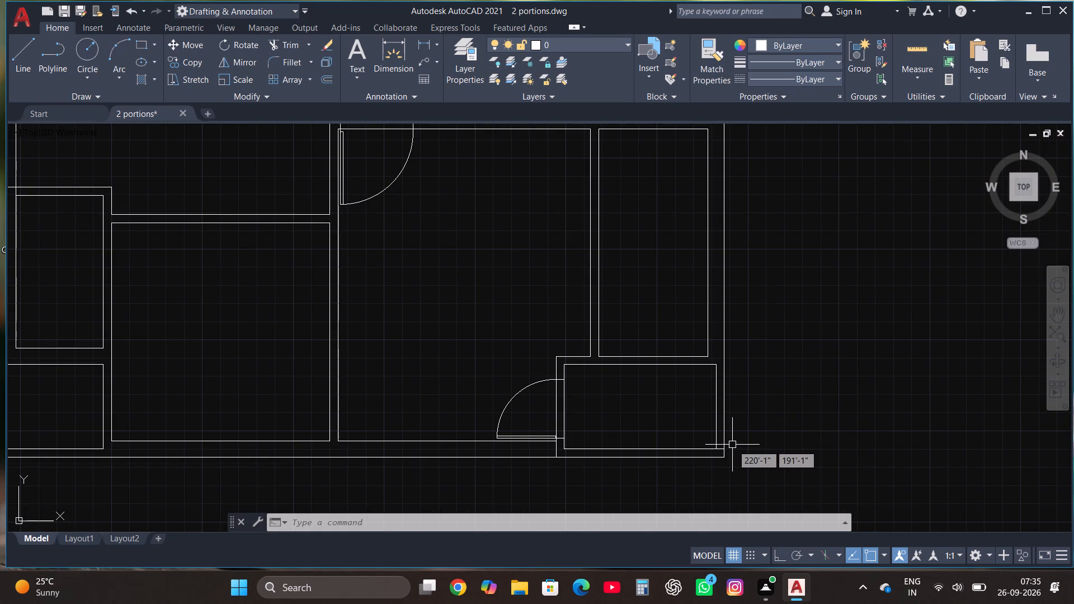
scroll(671, 489, "down", 2)
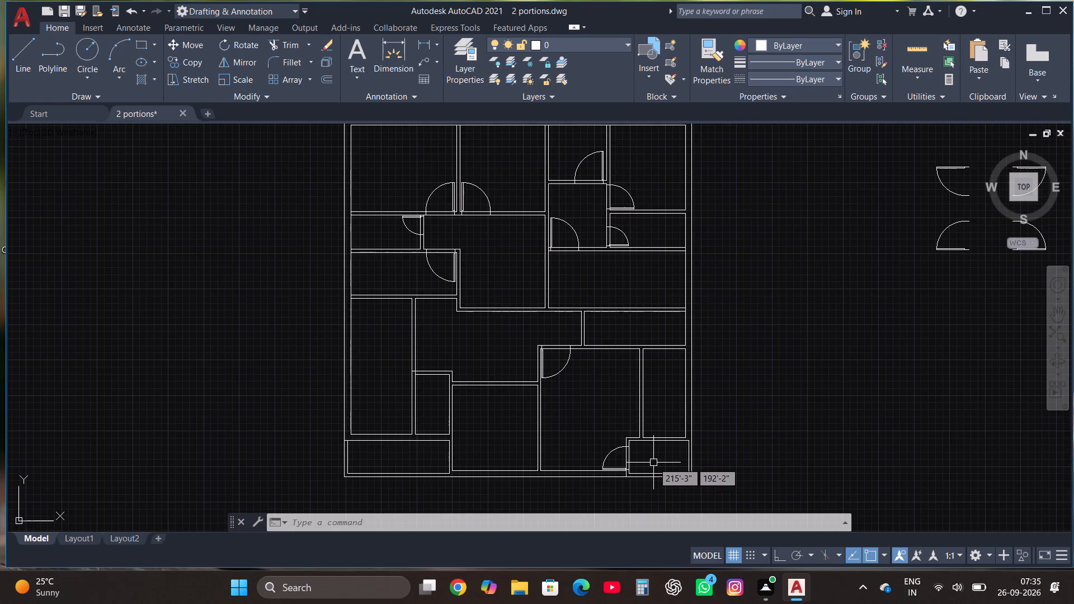
scroll(657, 467, "up", 2)
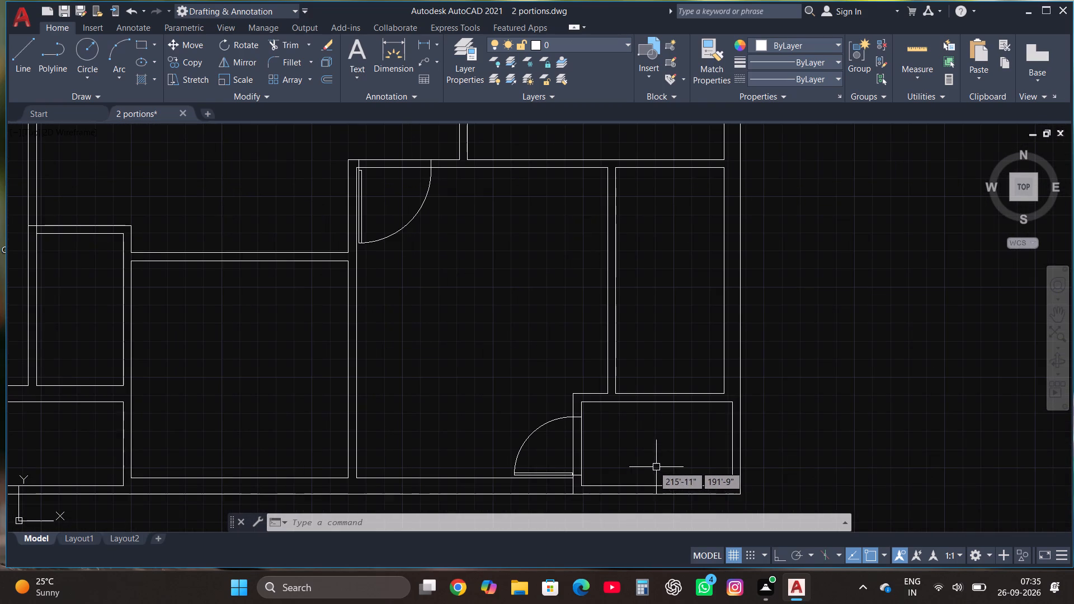
left_click(605, 457)
left_click(566, 442)
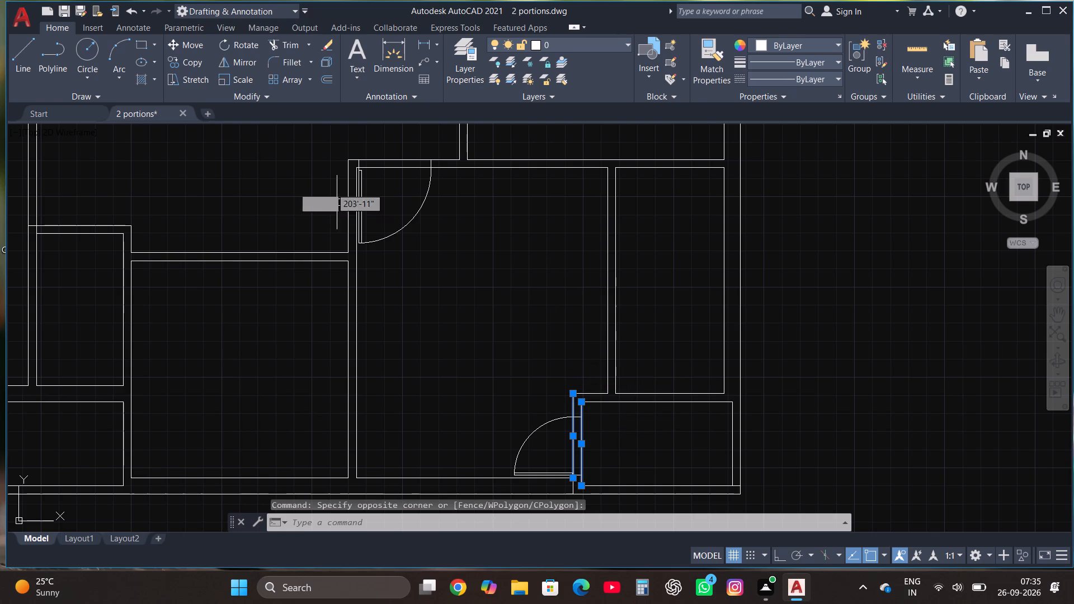
left_click(190, 45)
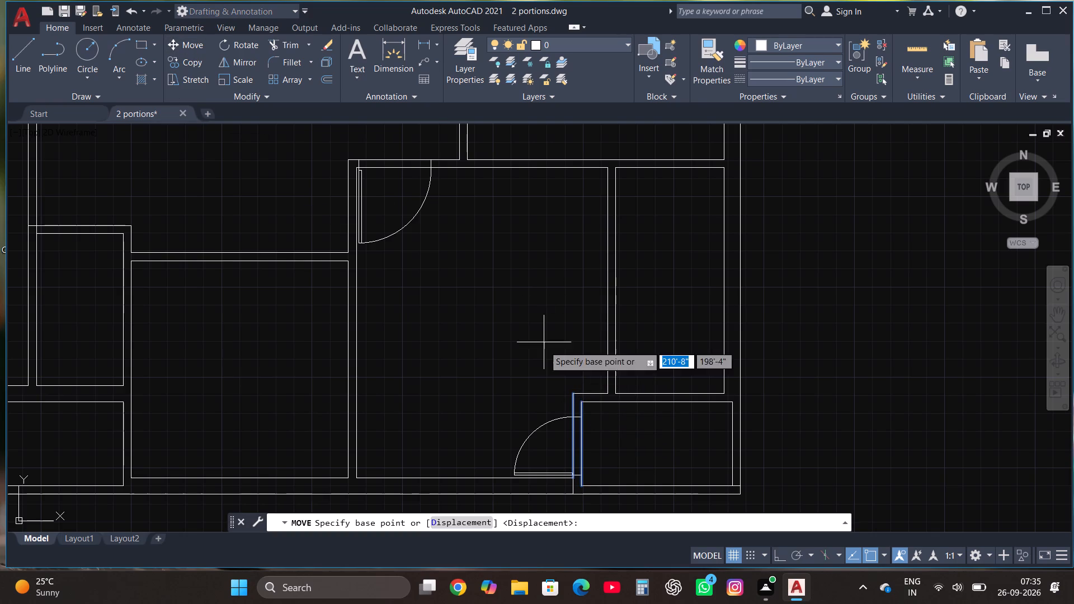
left_click(573, 394)
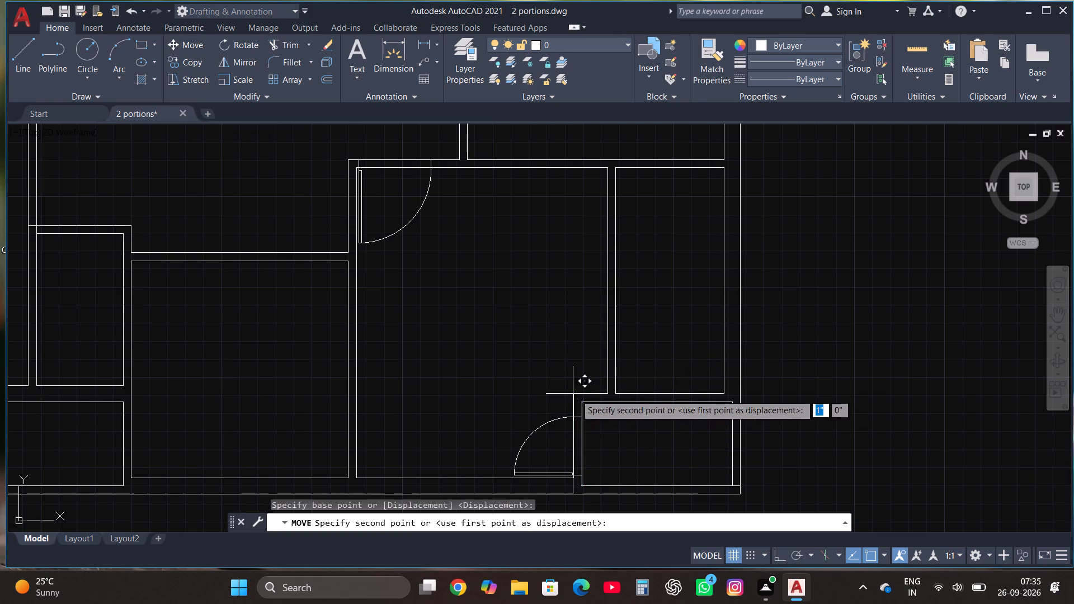
left_click(610, 394)
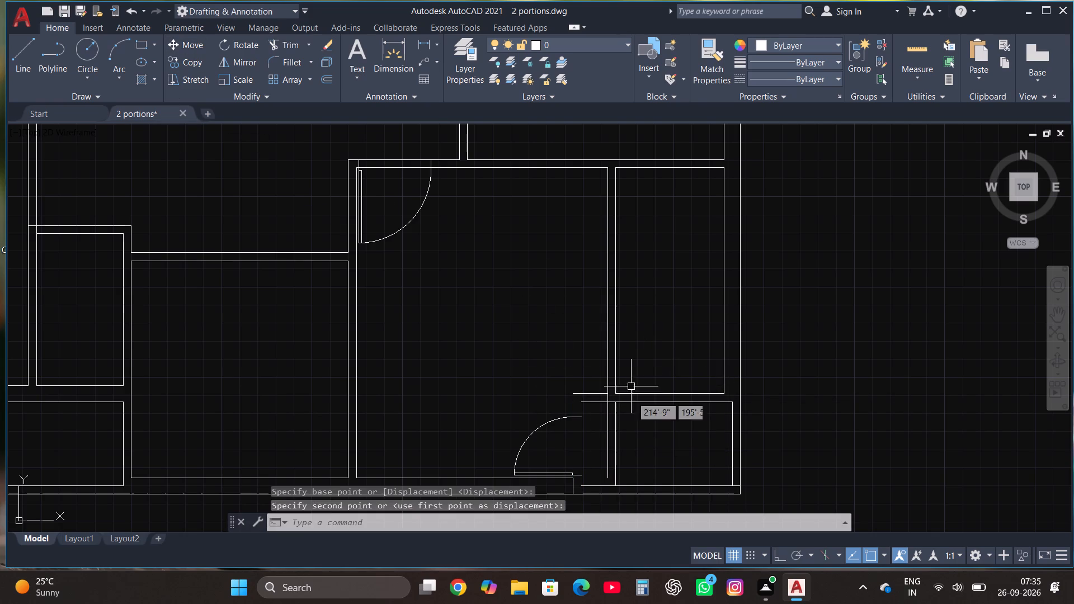
Trim the two leftover north wall lines of the southeast corner room west of its moved wall.
left_click(294, 47)
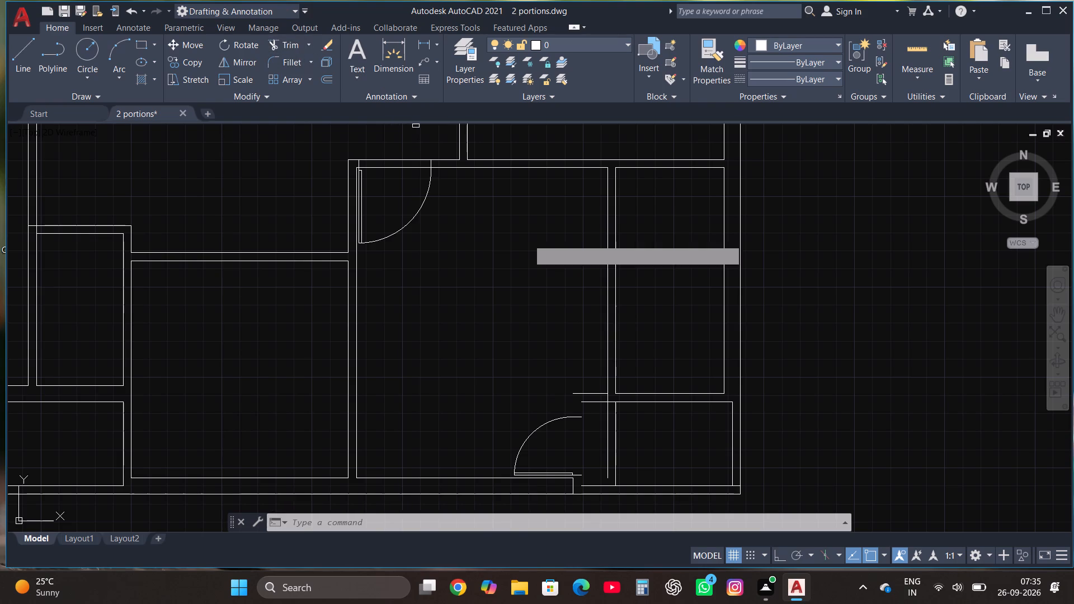
left_click(592, 402)
left_click(590, 392)
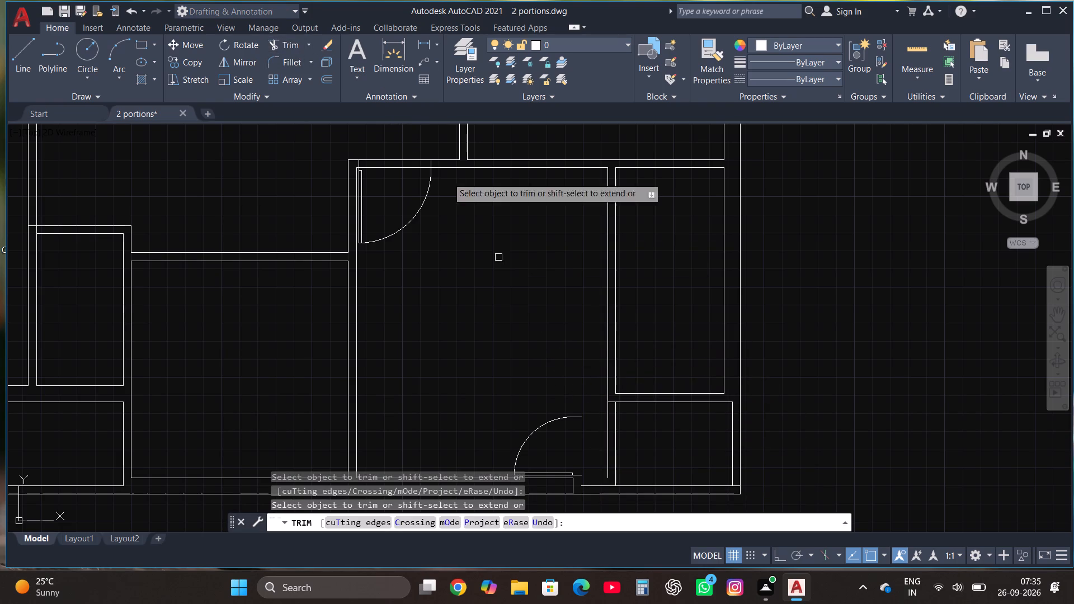
Fillet the corner room's inner south and west wall lines into a sharp corner with zero radius.
left_click(271, 56)
left_click(285, 60)
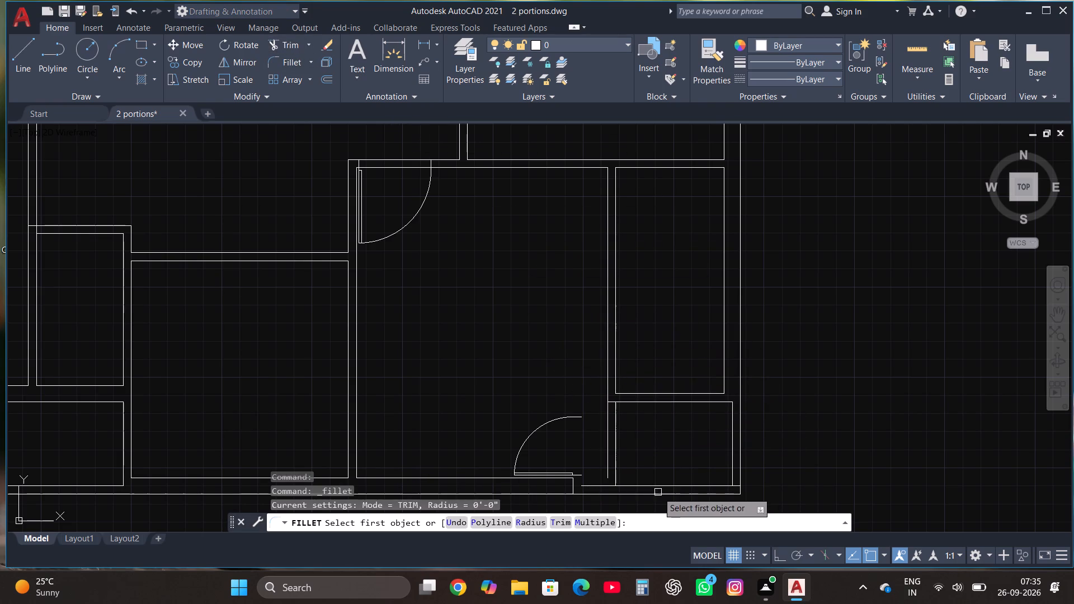
left_click(644, 487)
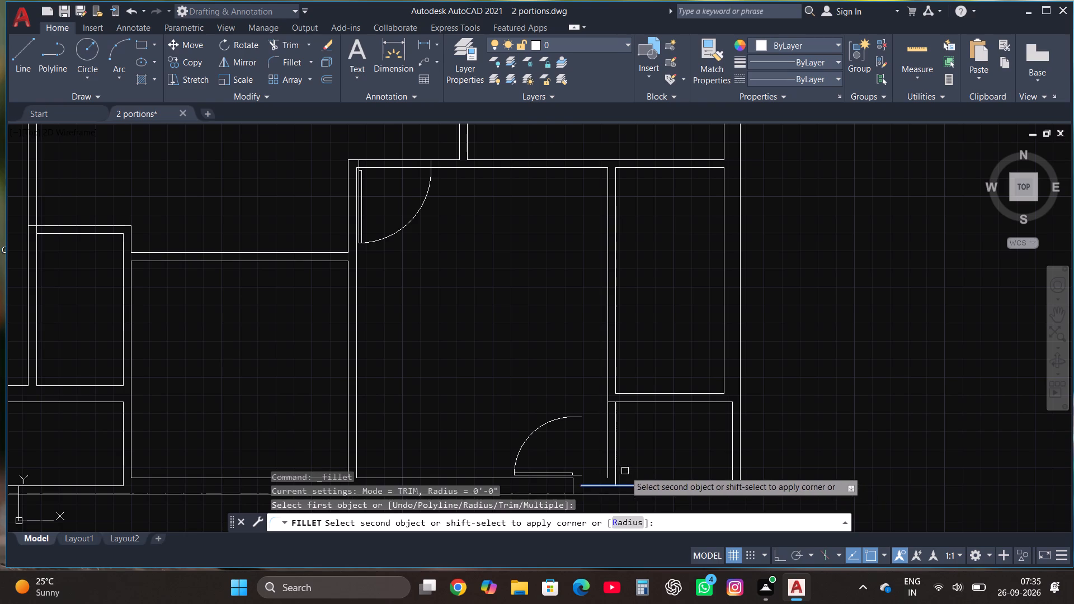
left_click(615, 459)
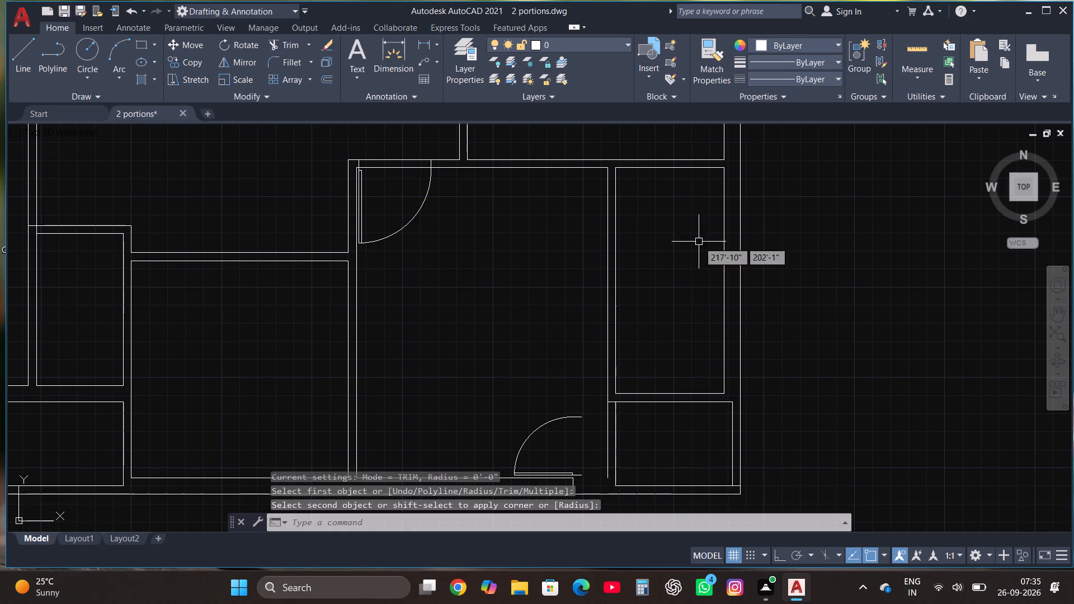
Extend the moved wall's outer face south with an orthogonal line and trim it at the building's outer south wall line.
scroll(714, 286, "down", 2)
scroll(714, 347, "up", 2)
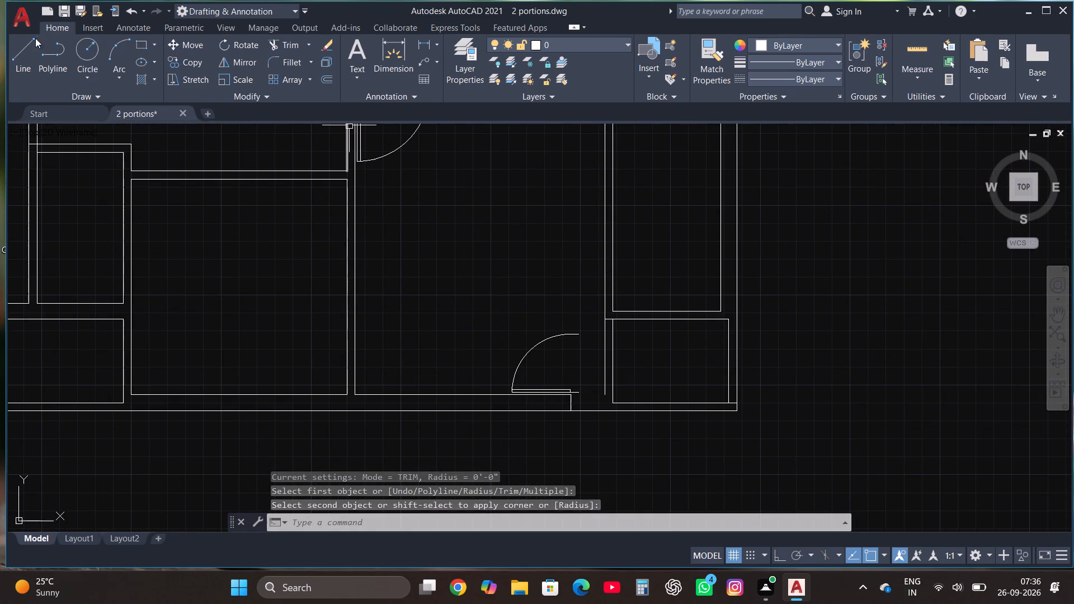
left_click(20, 45)
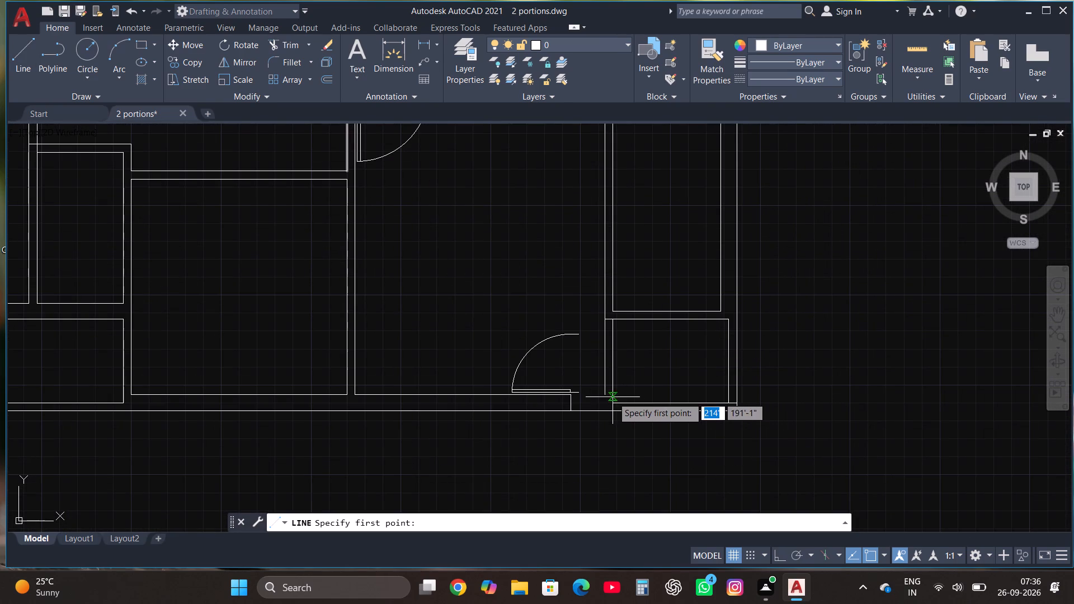
left_click(606, 395)
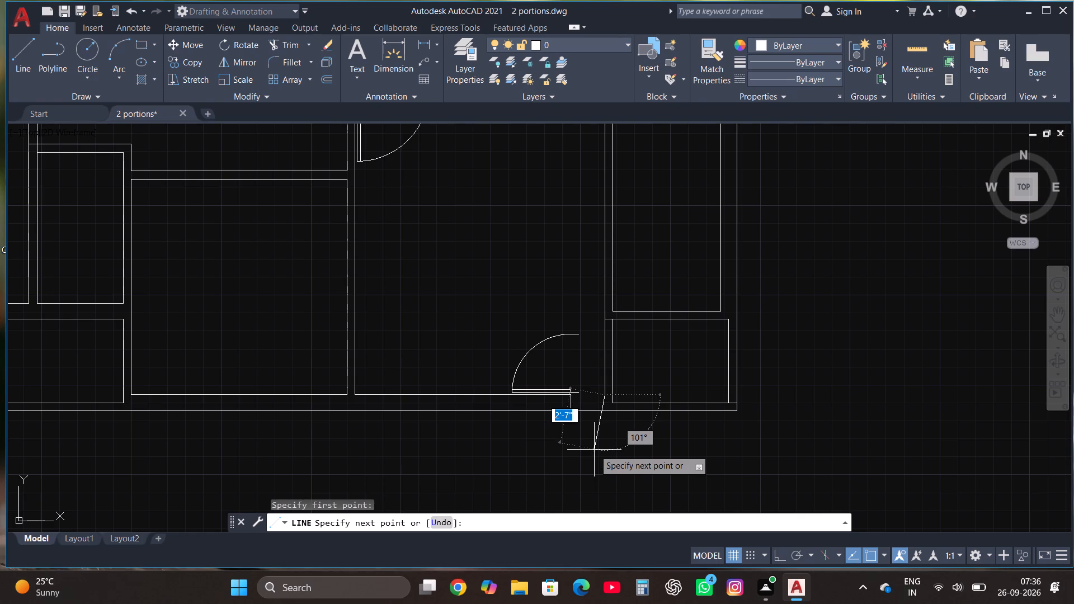
key("F8")
left_click(619, 436)
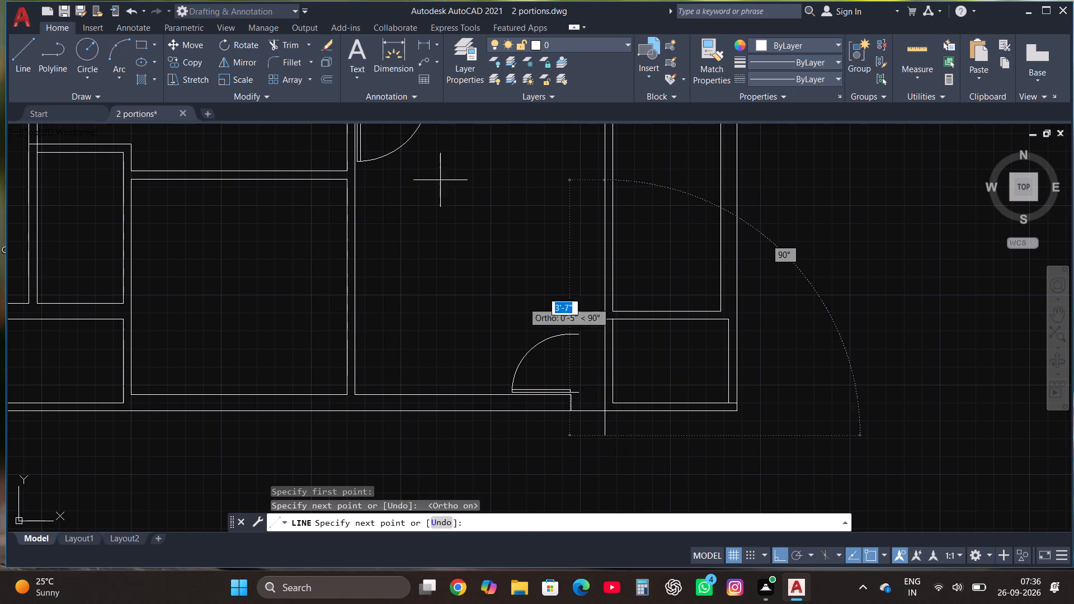
left_click(292, 44)
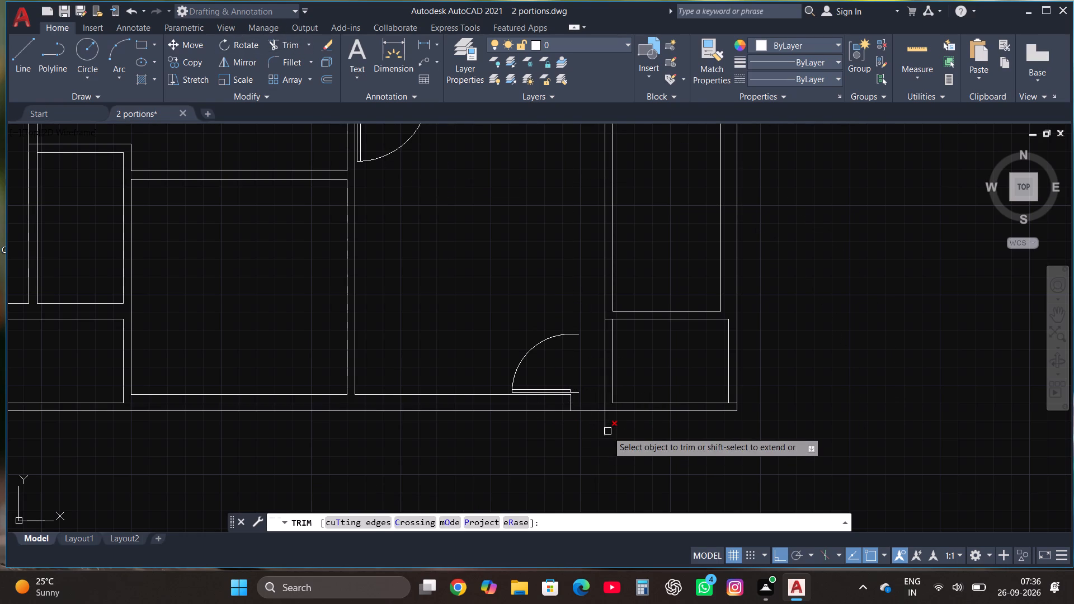
left_click(606, 428)
Draw the south wall's inner face as an orthogonal line from the southwest room's inner southeast corner east into the southeast corner room.
left_click(20, 44)
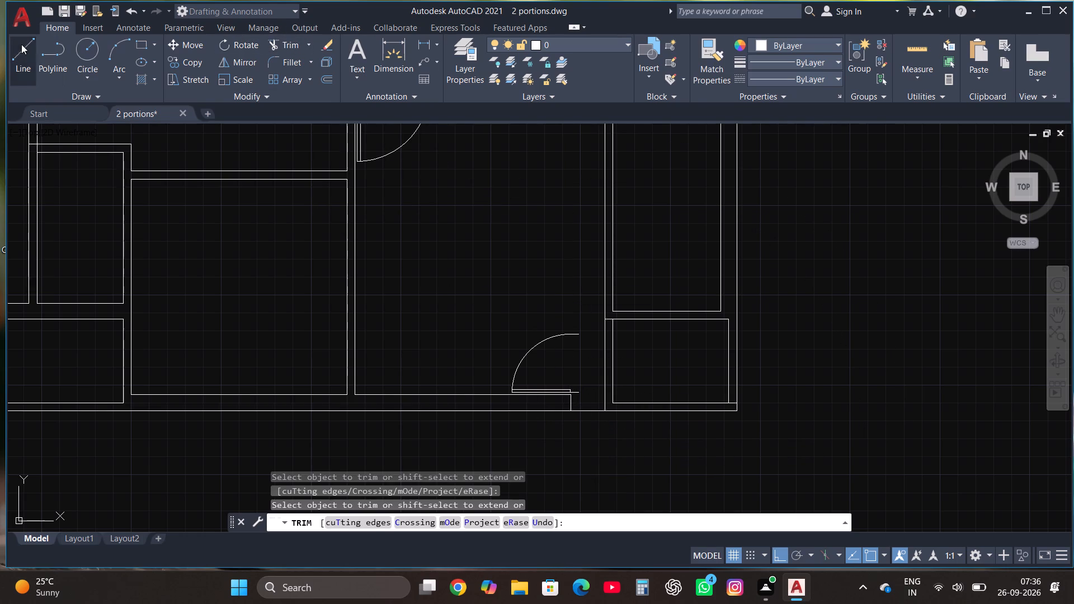
scroll(652, 238, "down", 2)
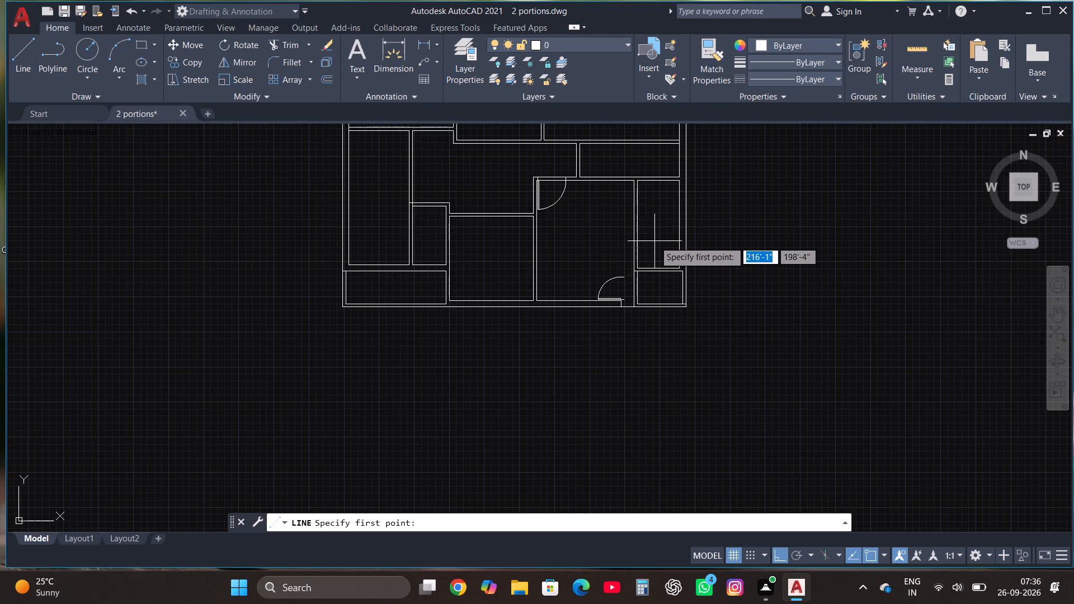
scroll(477, 303, "up", 2)
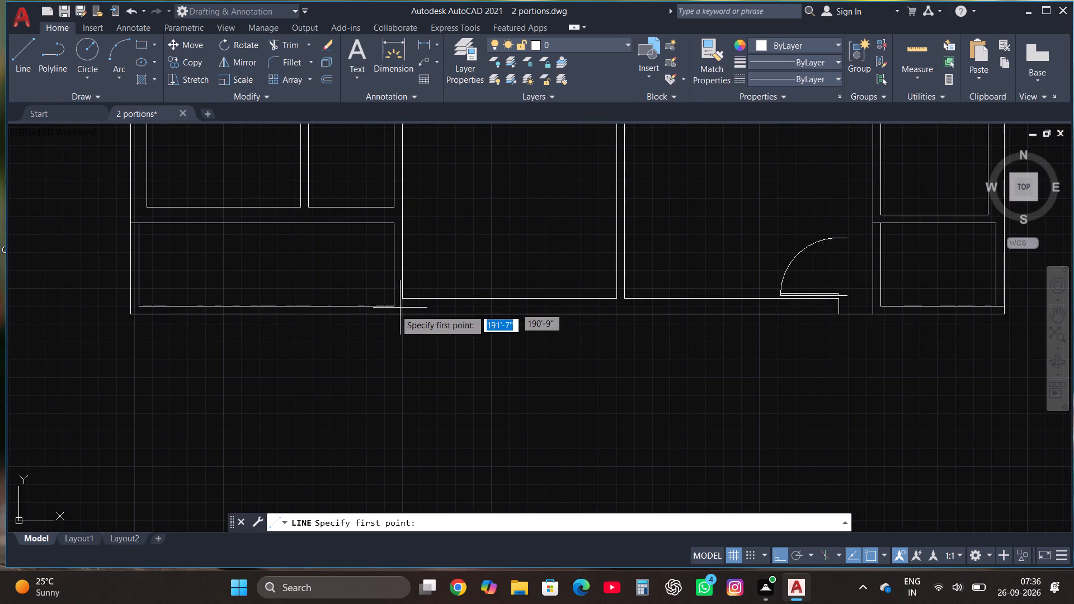
left_click(393, 305)
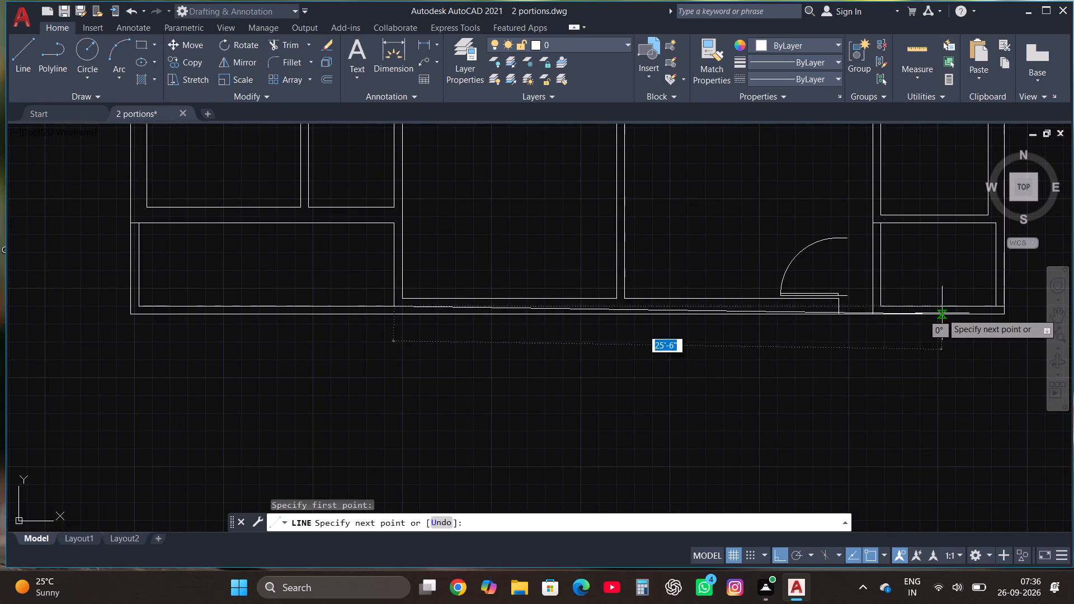
left_click(943, 309)
key("Escape")
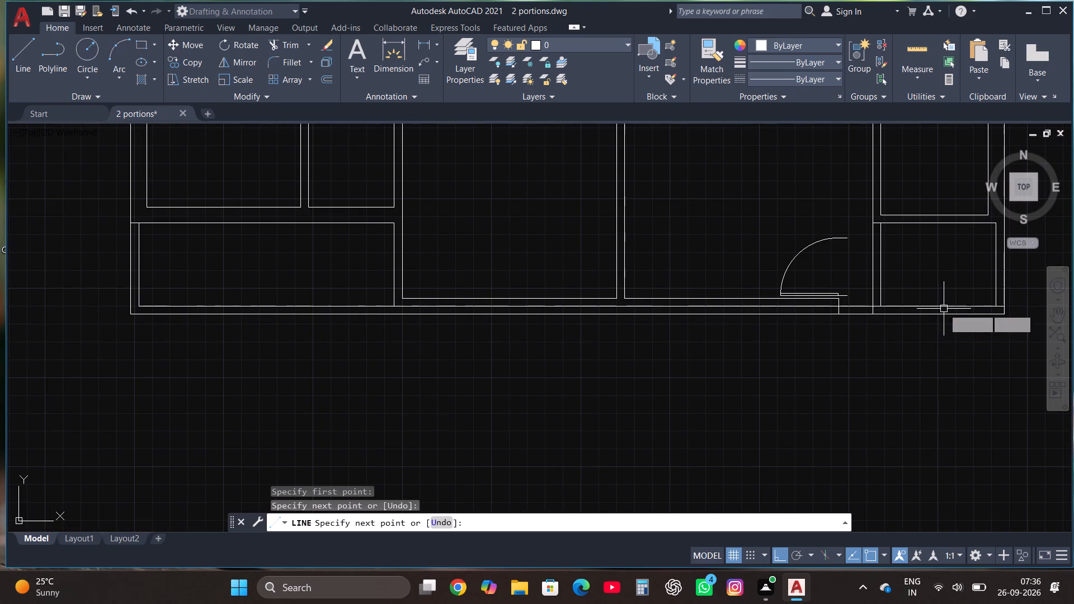
Erase the old inner south wall lines of the two middle rooms and the short jamb line below the door.
scroll(627, 283, "up", 1)
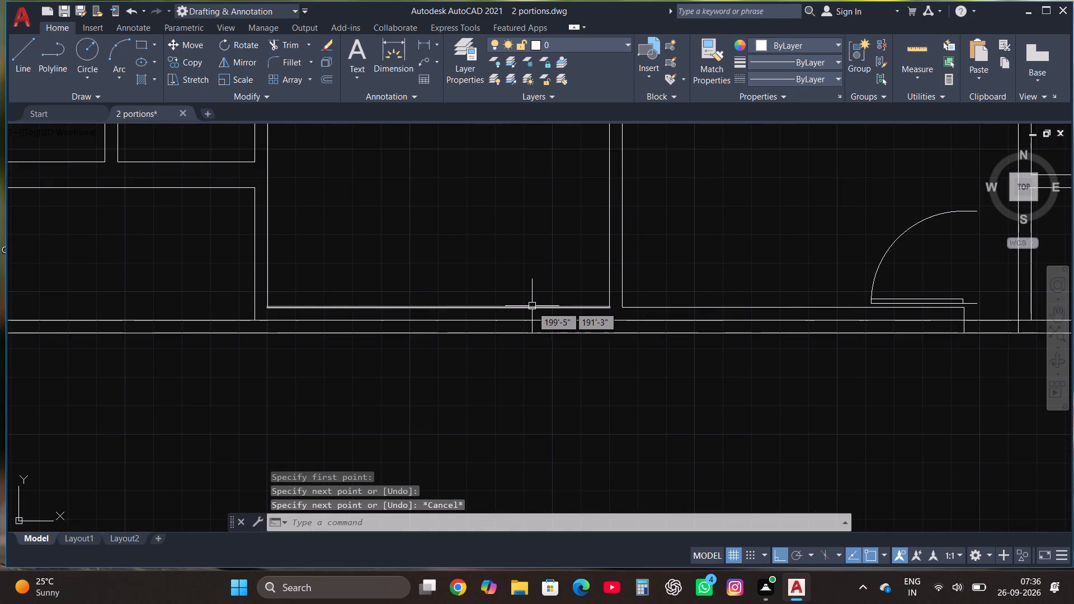
left_click(532, 306)
key("Delete")
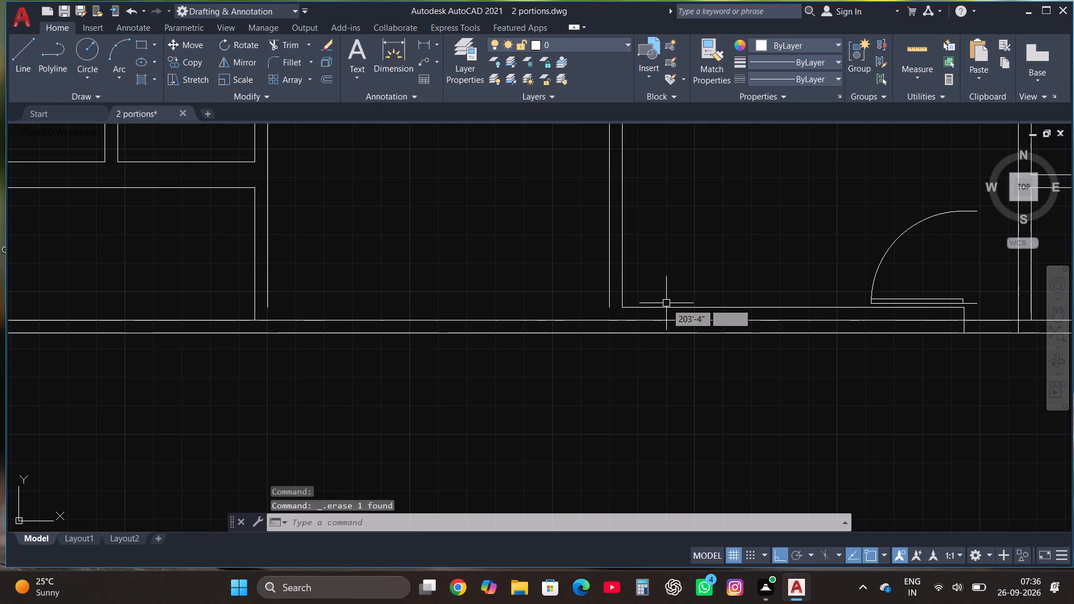
left_click(667, 303)
left_click(661, 313)
key("Delete")
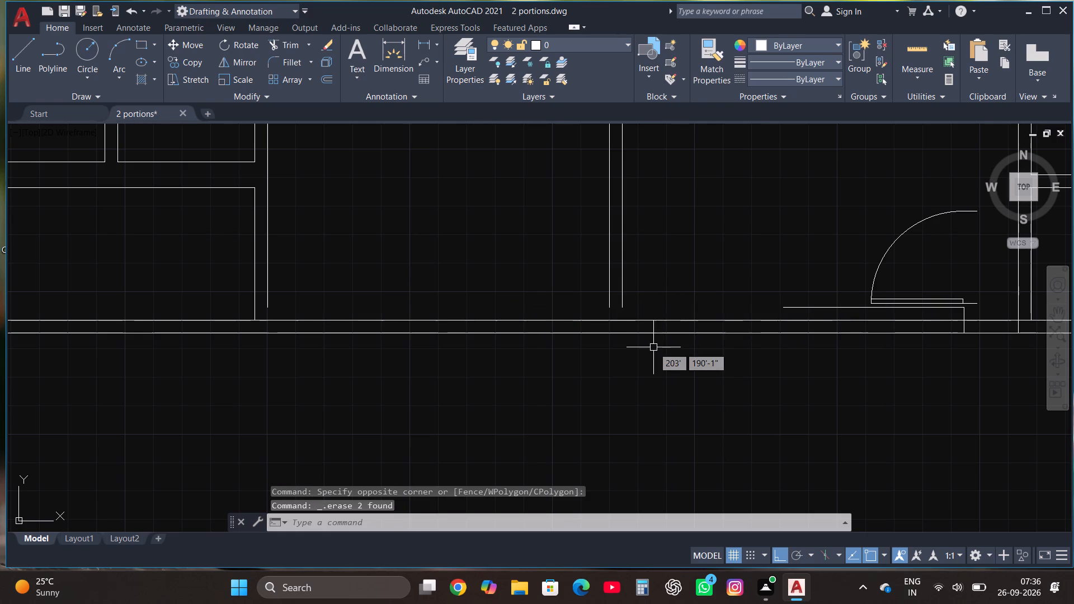
left_click(786, 307)
key("Delete")
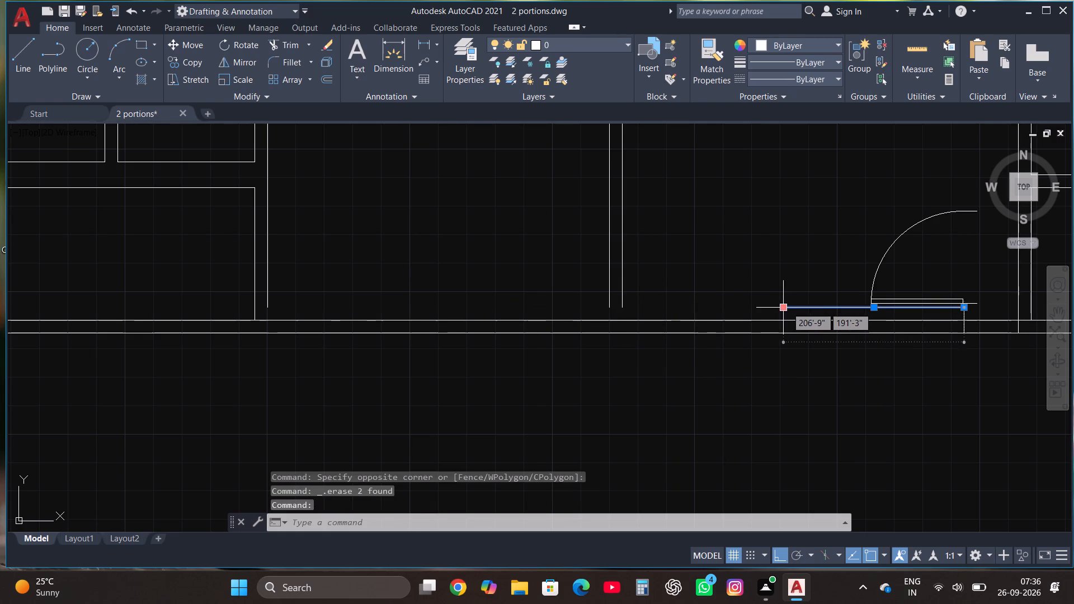
scroll(760, 348, "down", 1)
scroll(900, 328, "up", 1)
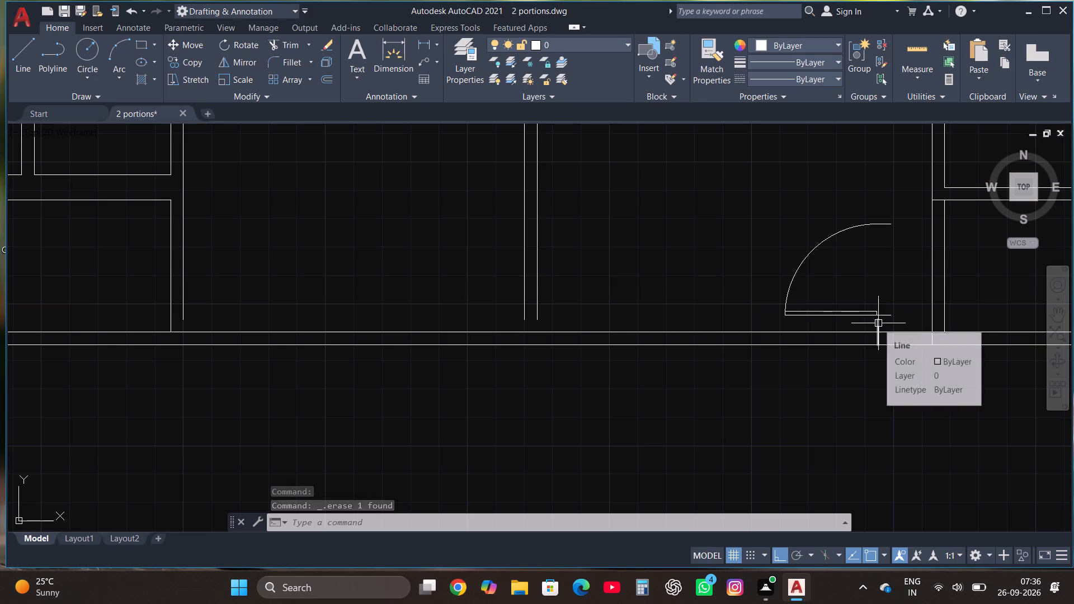
left_click(878, 323)
key("Delete")
Extend the middle rooms' three open partition lines south past the outer south wall with orthogonal lines.
scroll(827, 417, "down", 2)
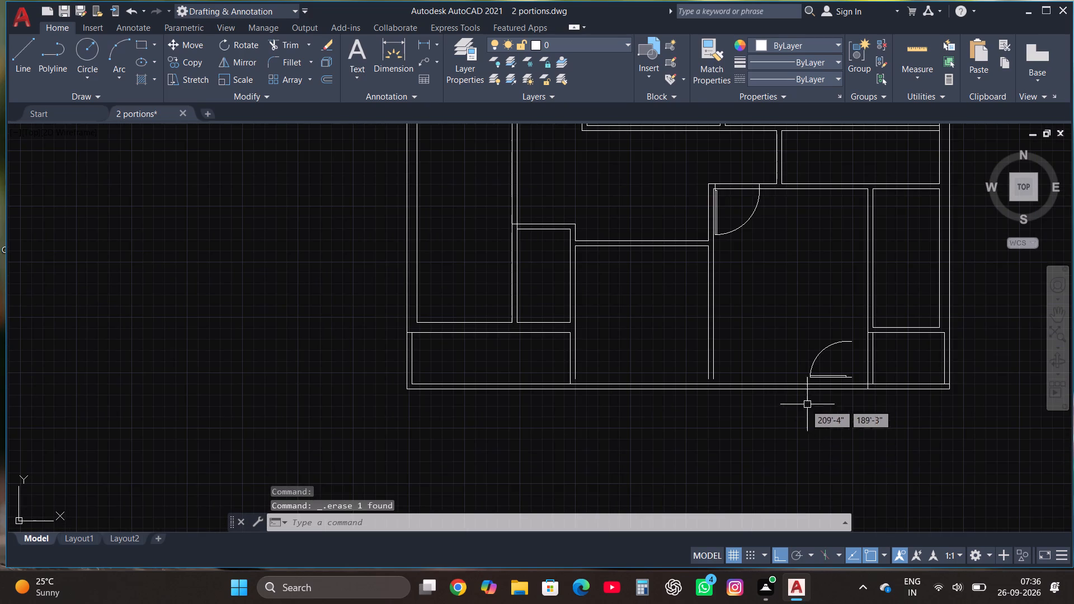
scroll(568, 394, "up", 1)
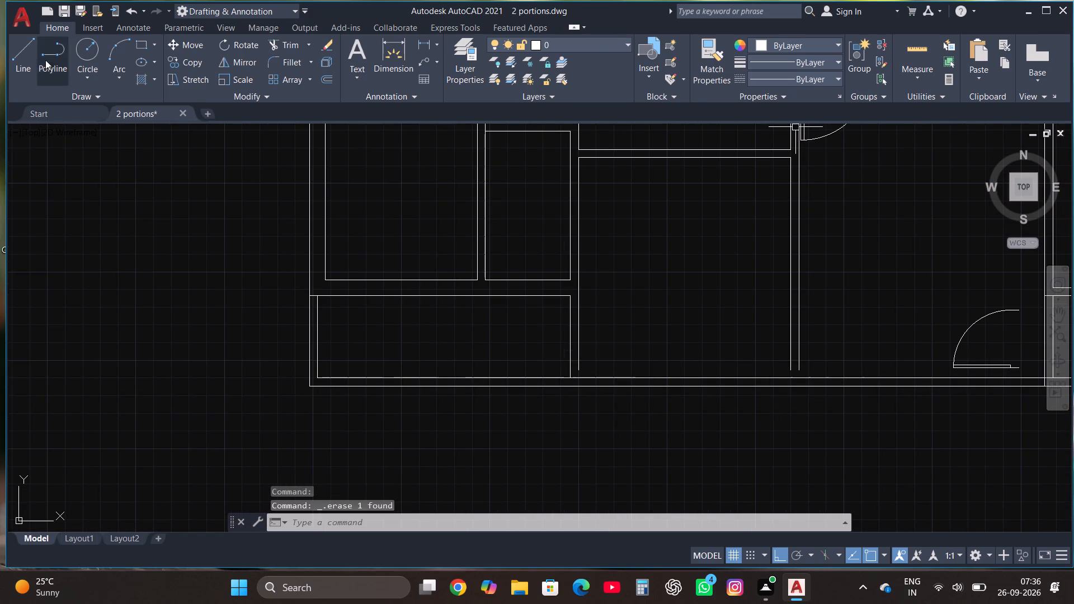
left_click(30, 56)
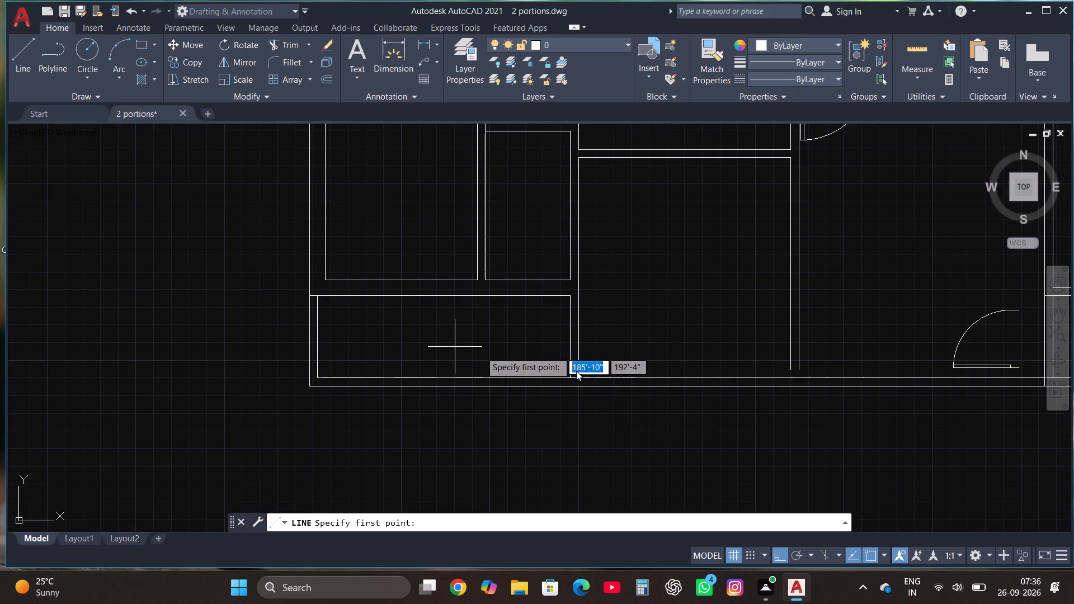
left_click(578, 369)
left_click(571, 431)
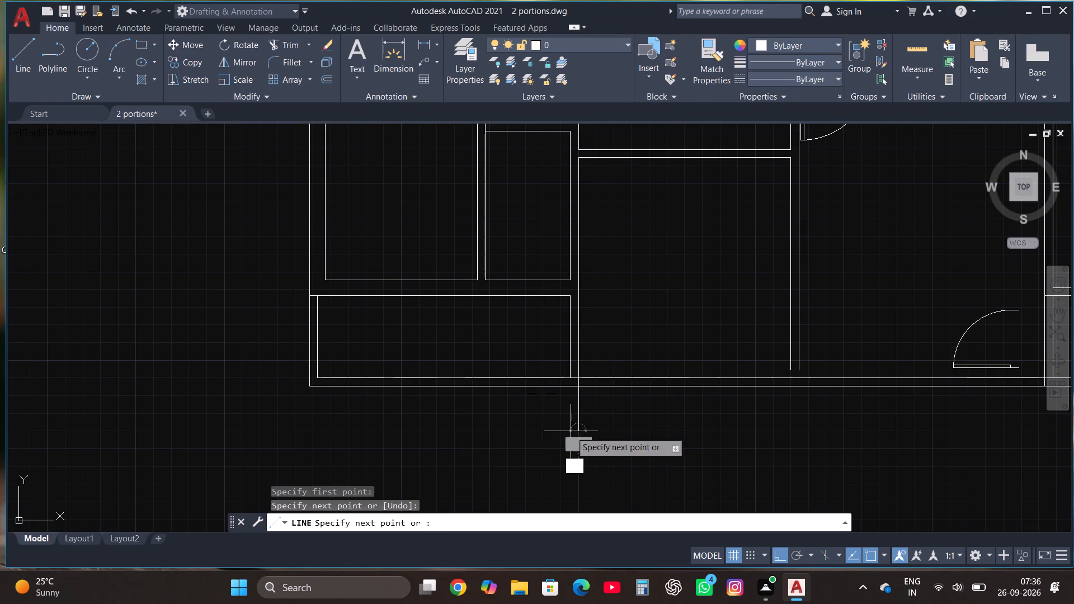
left_click(18, 59)
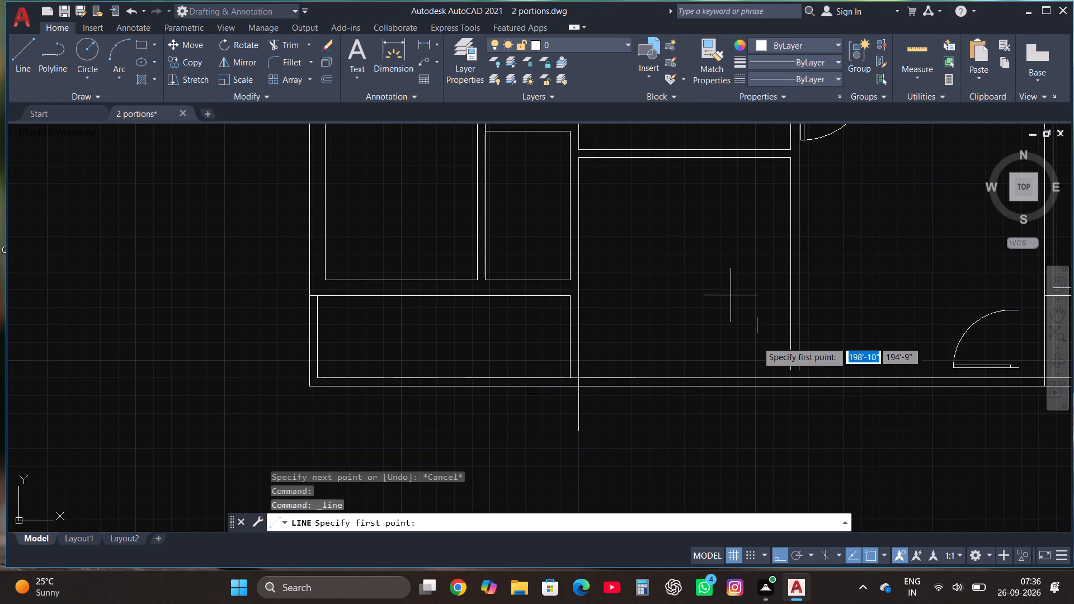
left_click(800, 372)
left_click(800, 407)
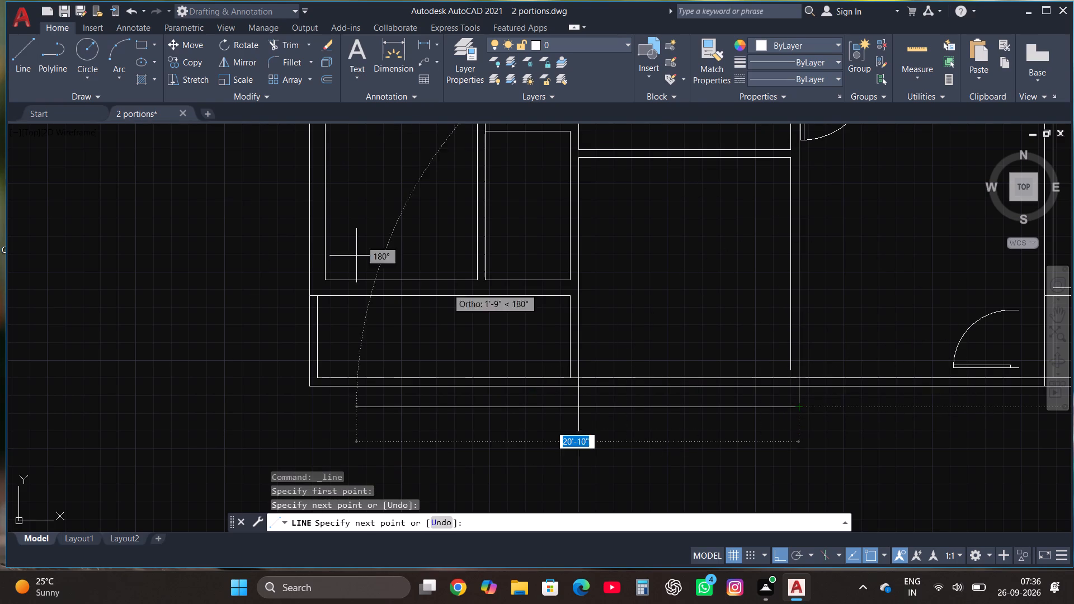
left_click(15, 56)
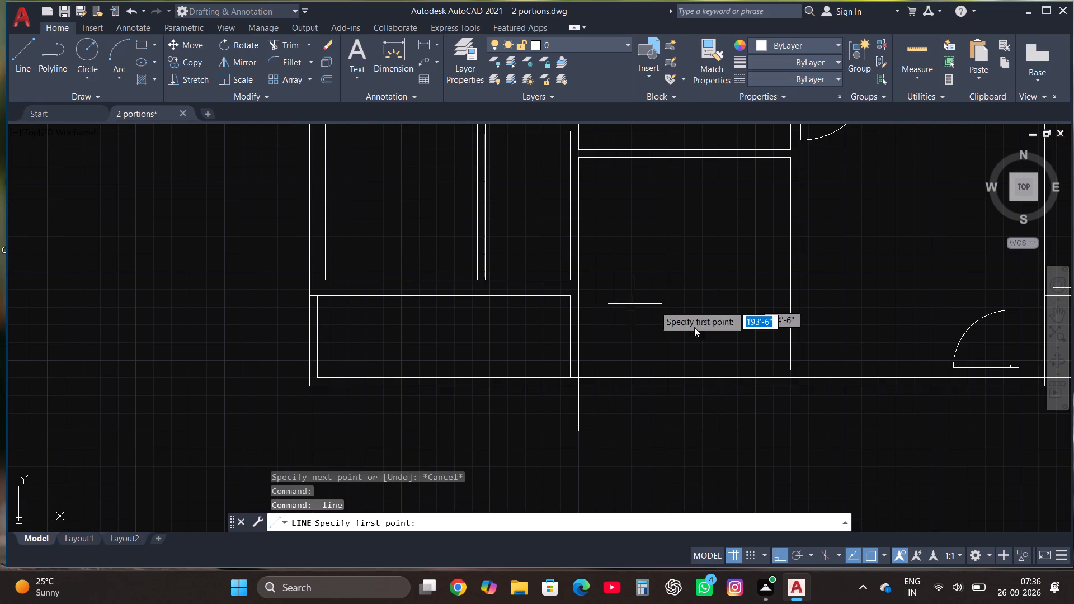
left_click(789, 369)
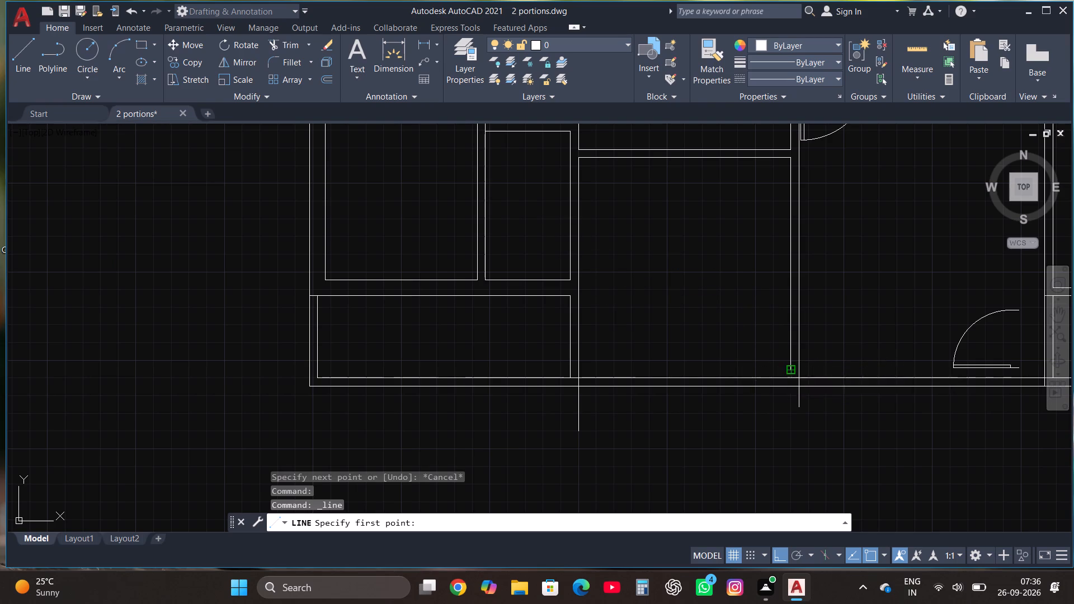
left_click(789, 412)
scroll(427, 395, "down", 2)
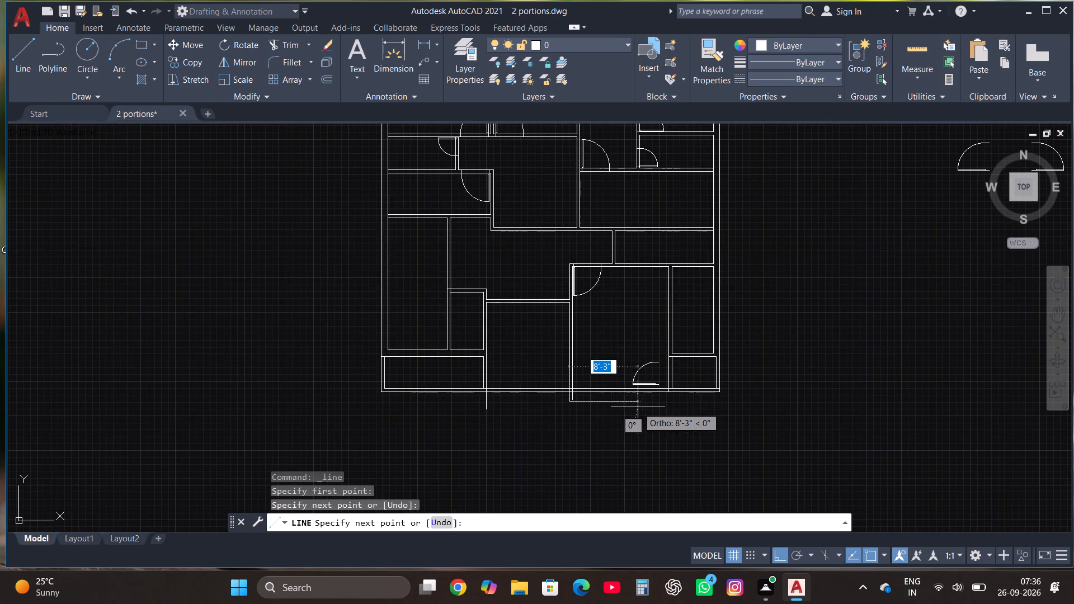
key("Escape")
Trim the three extended partition lines where they project beyond the outer south wall line.
scroll(554, 400, "up", 2)
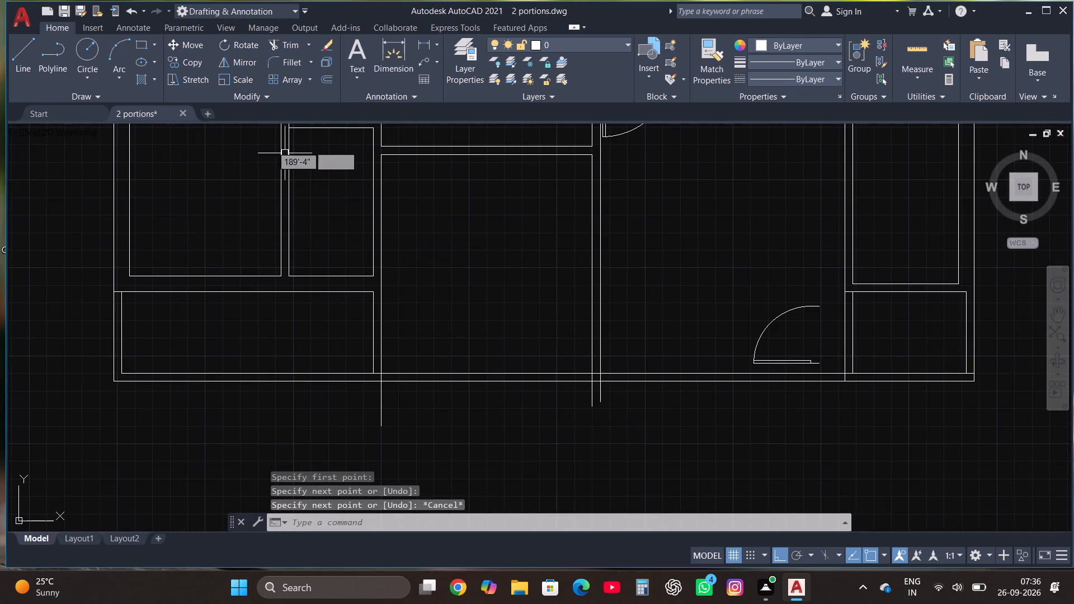
left_click(290, 44)
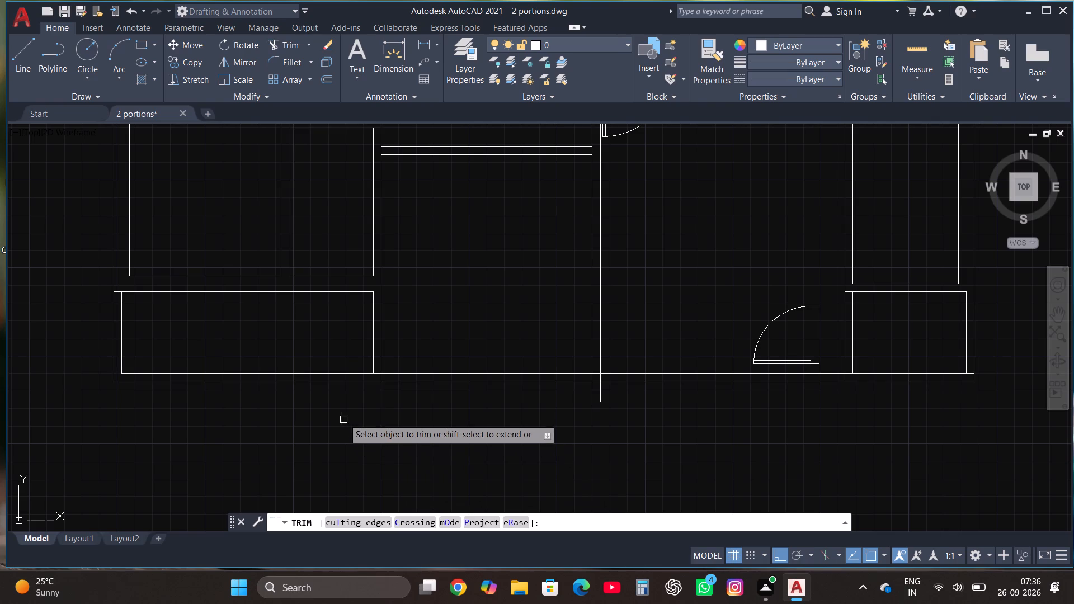
left_click(340, 407)
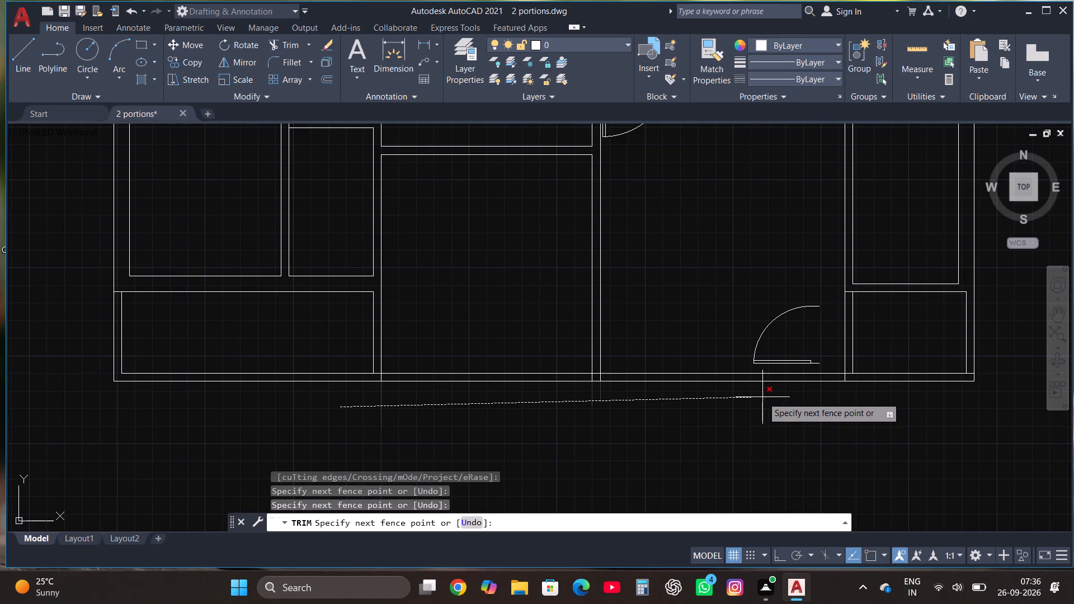
left_click(762, 397)
Trim the three partition lines inside the south wall thickness and the inner wall line between the middle partition's faces.
scroll(568, 457, "down", 1)
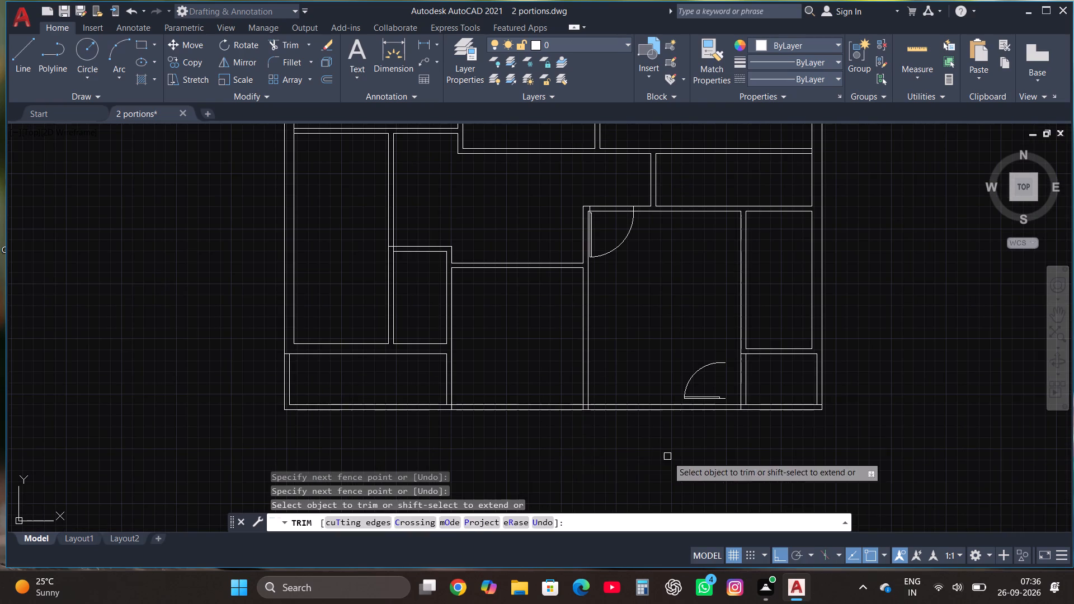
scroll(436, 411, "up", 2)
left_click(454, 403)
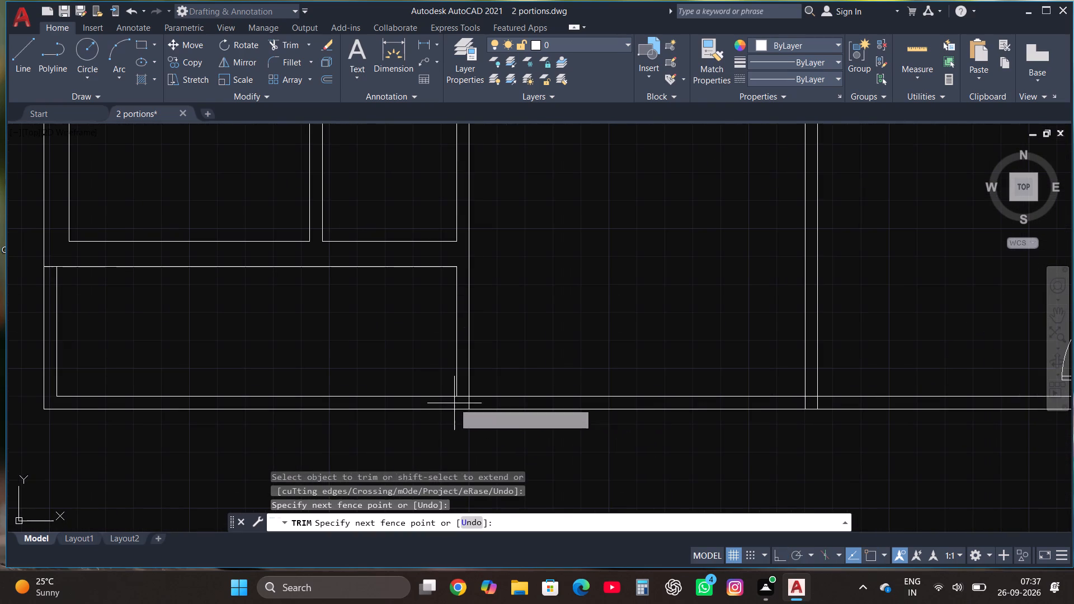
left_click(497, 404)
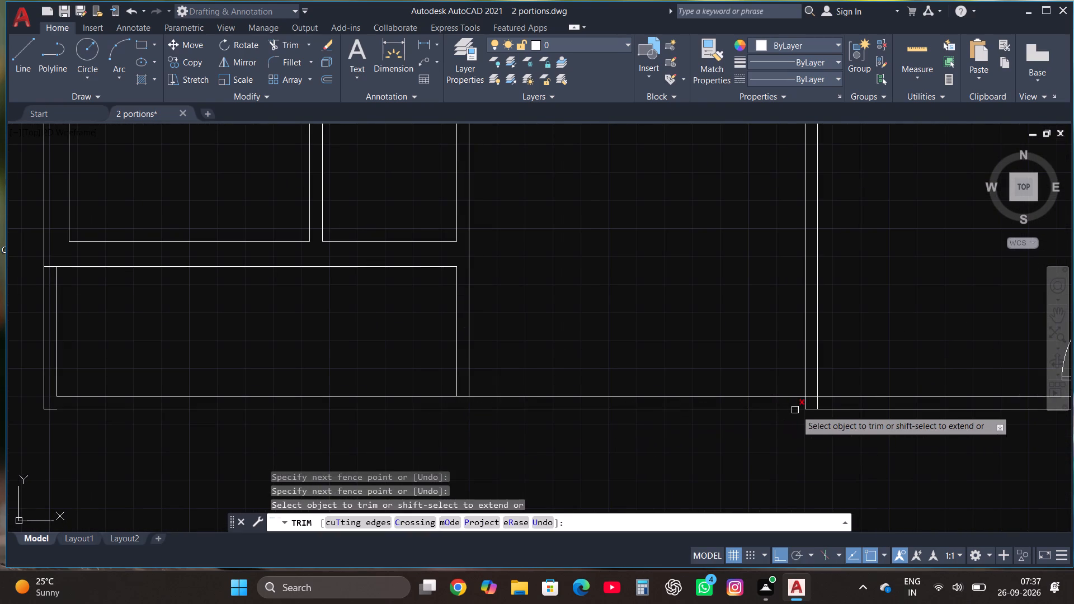
left_click(798, 403)
left_click(823, 402)
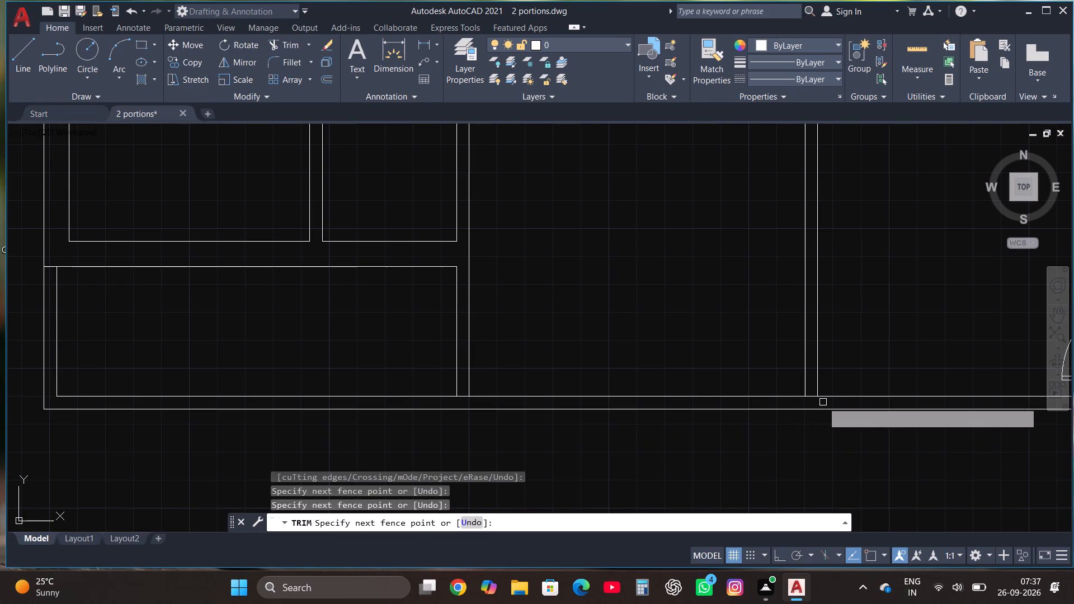
left_click(811, 398)
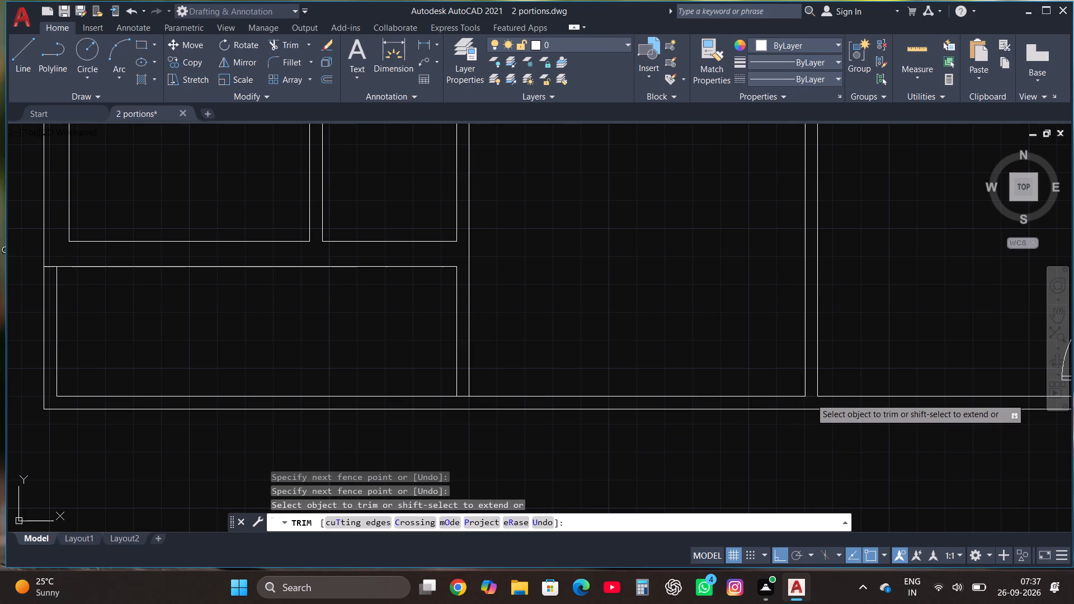
Trim the southeast corner room's west wall line inside the south wall and the north wall line crossing the west wall.
scroll(501, 430, "down", 3)
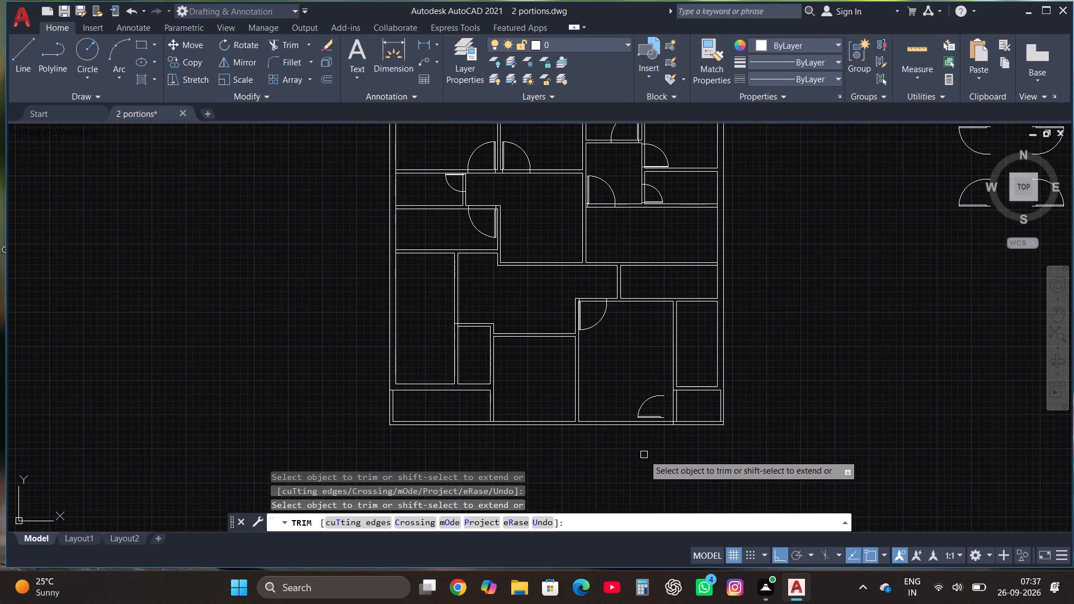
scroll(644, 455, "up", 3)
left_click(752, 328)
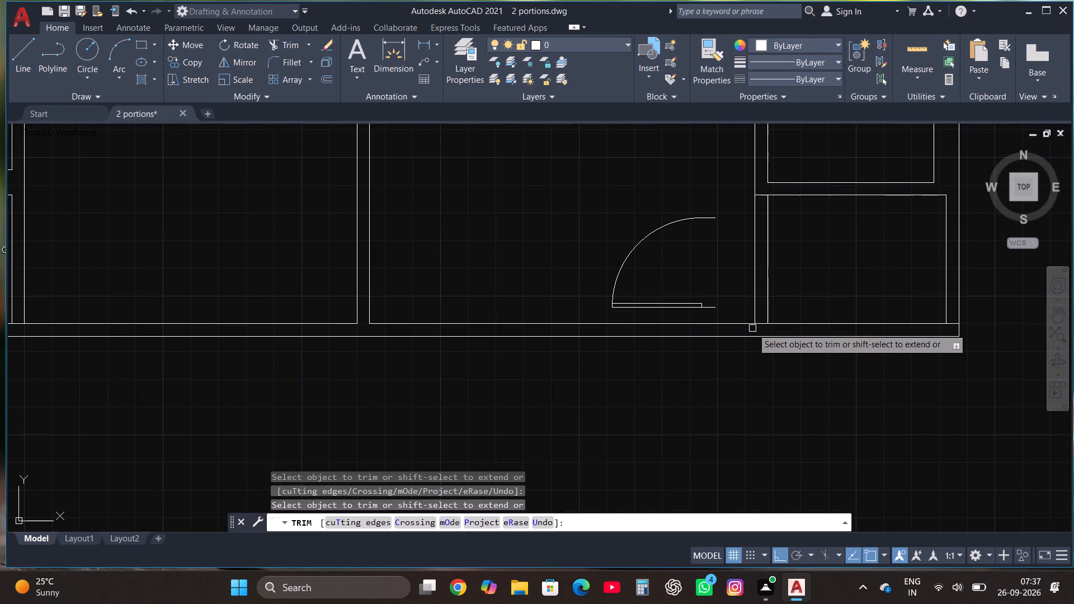
scroll(668, 411, "down", 1)
scroll(756, 295, "up", 1)
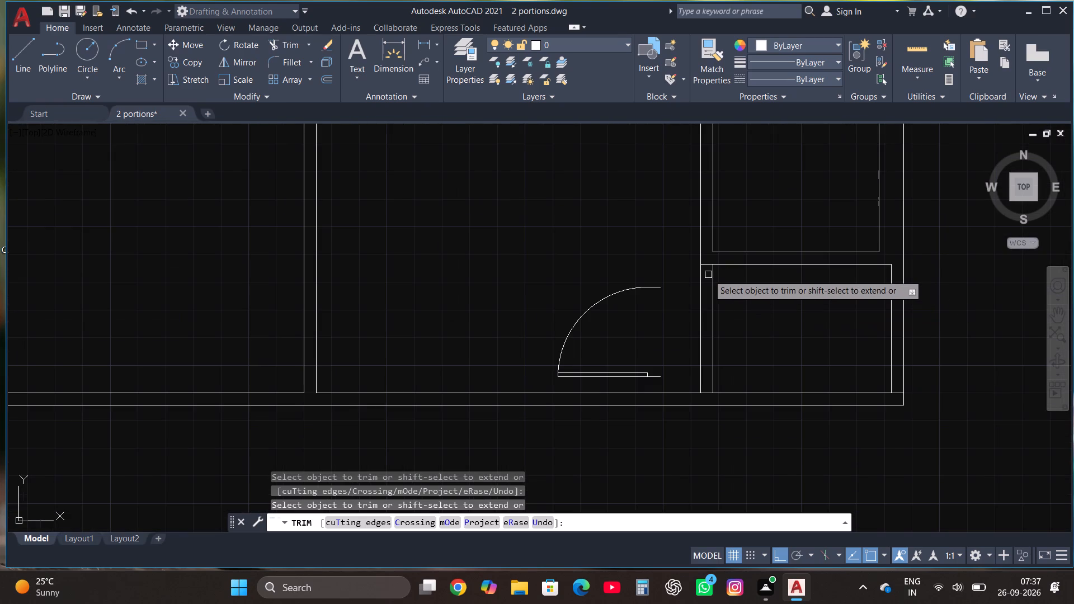
left_click(705, 265)
key("Escape")
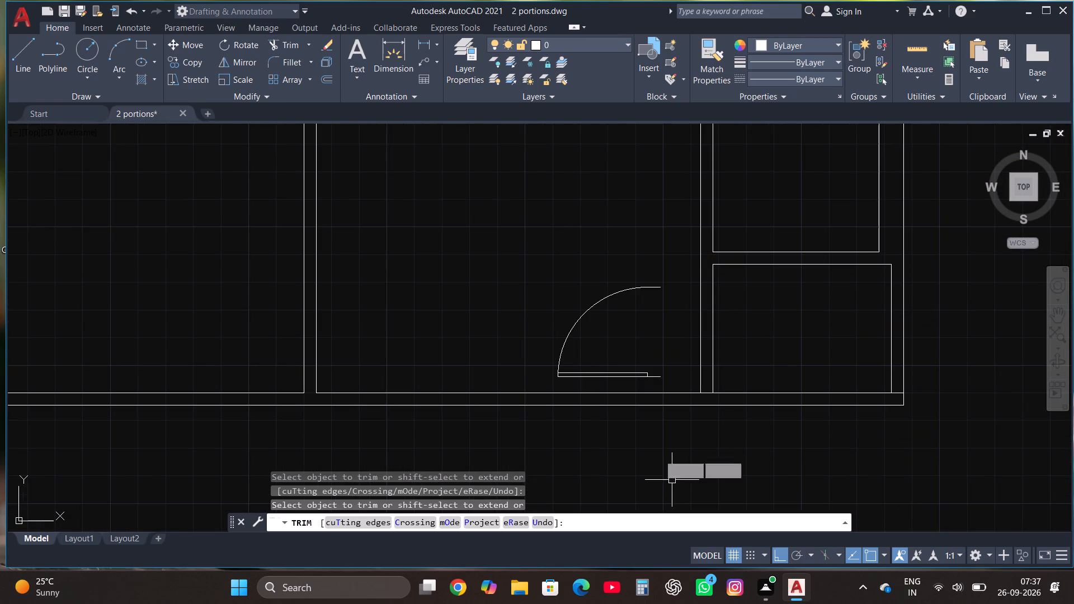
Move the loose door, with ortho off, onto the southeast corner room's west wall, just north of the south outer wall.
left_click(633, 379)
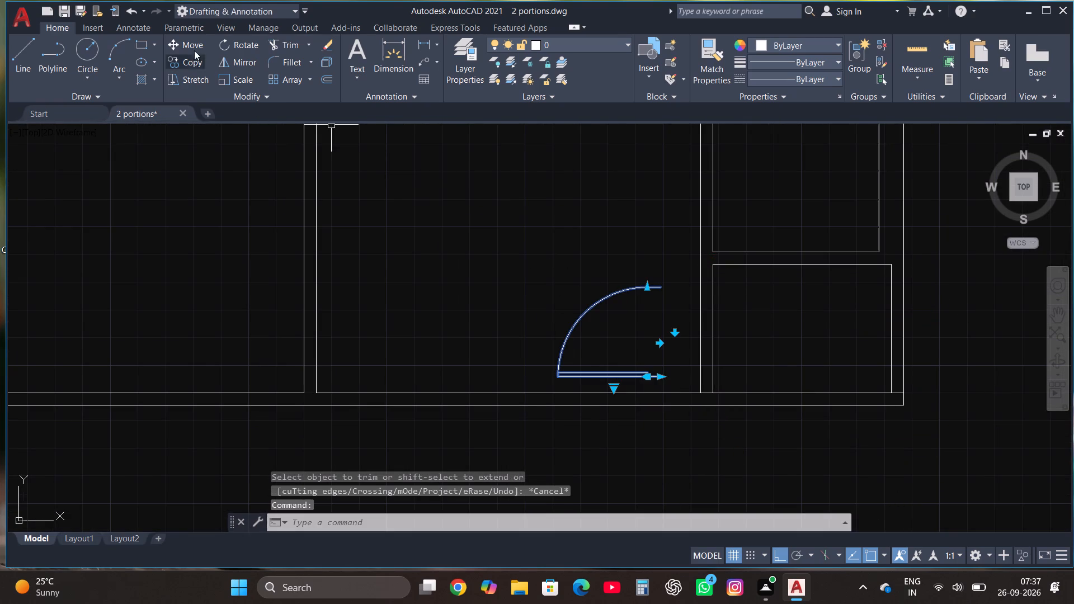
left_click(195, 46)
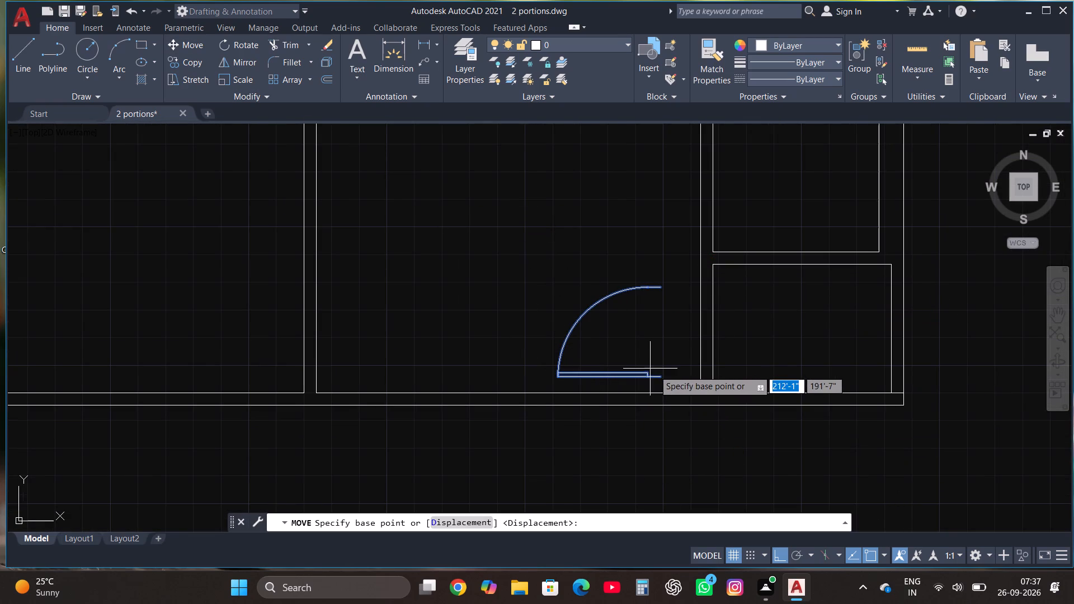
left_click(661, 377)
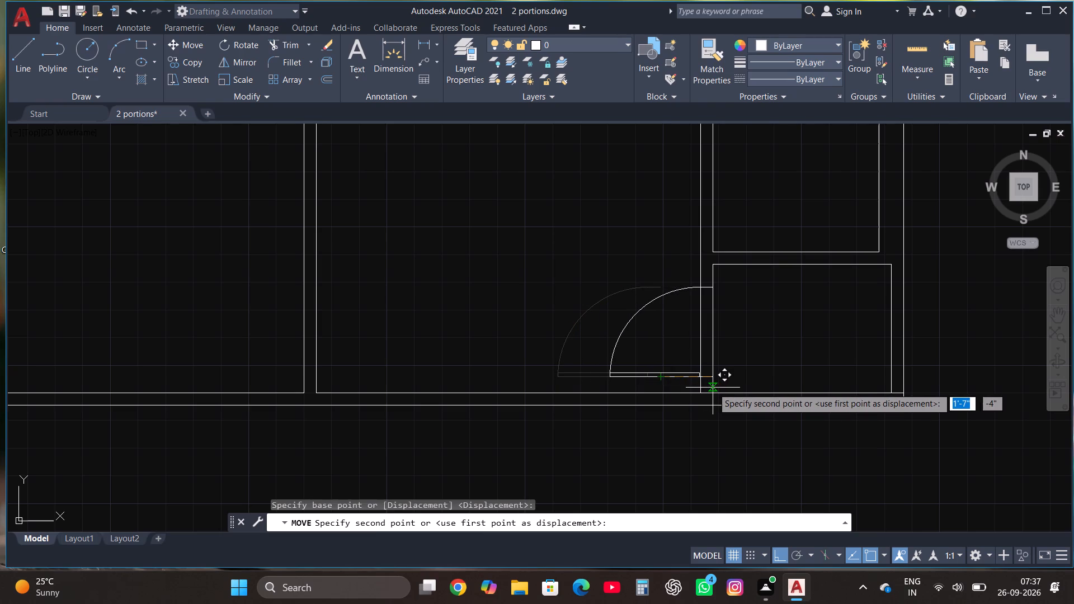
key("F8")
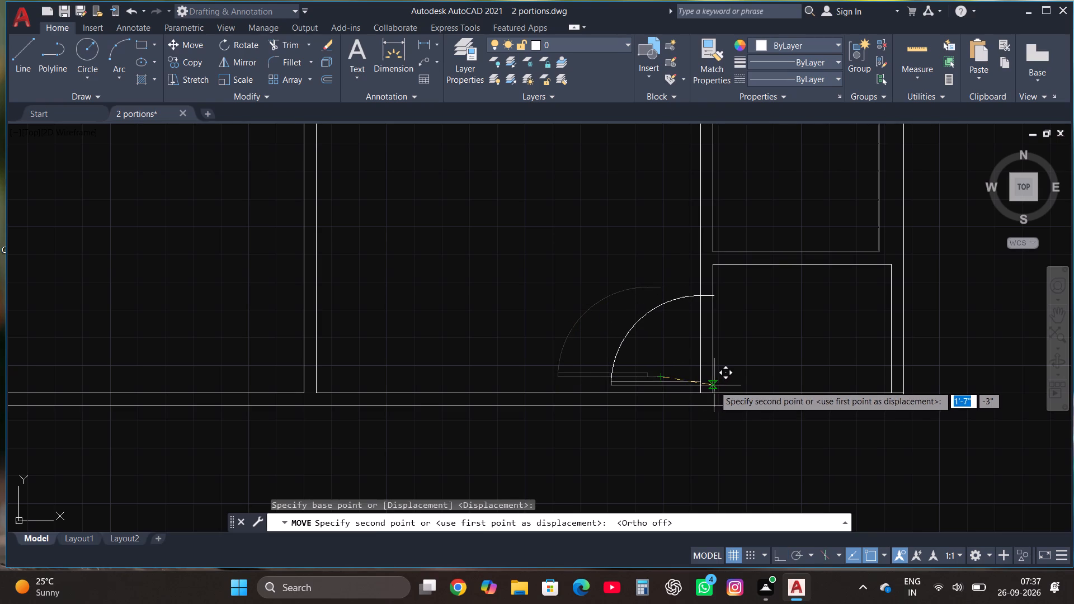
left_click(714, 385)
Copy the door at the large south room's northwest corner to the north wall of the adjoining room to the west.
scroll(701, 440, "down", 1)
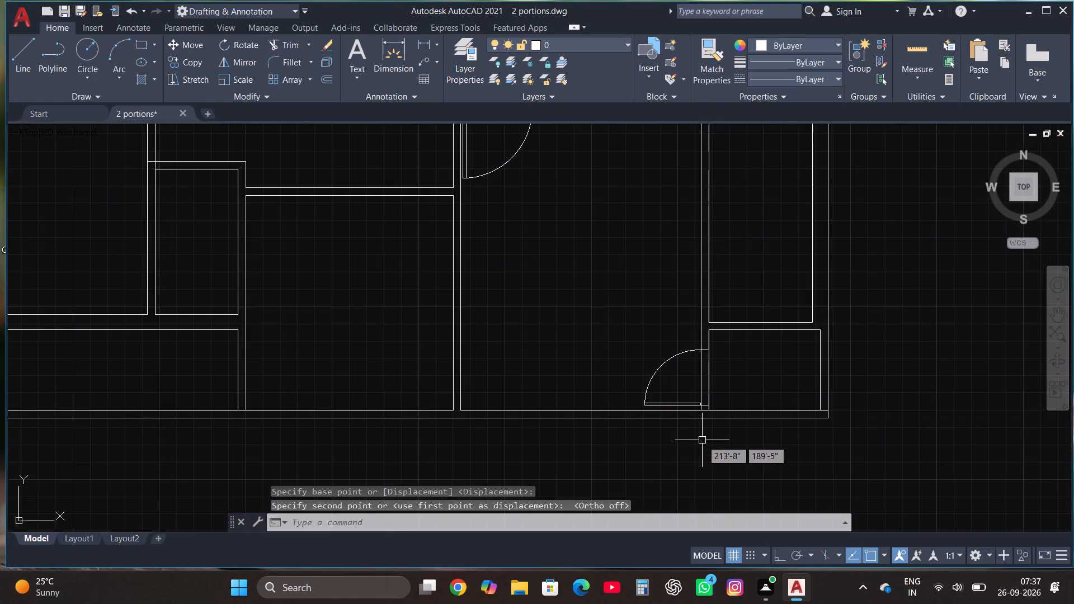
scroll(708, 438, "down", 2)
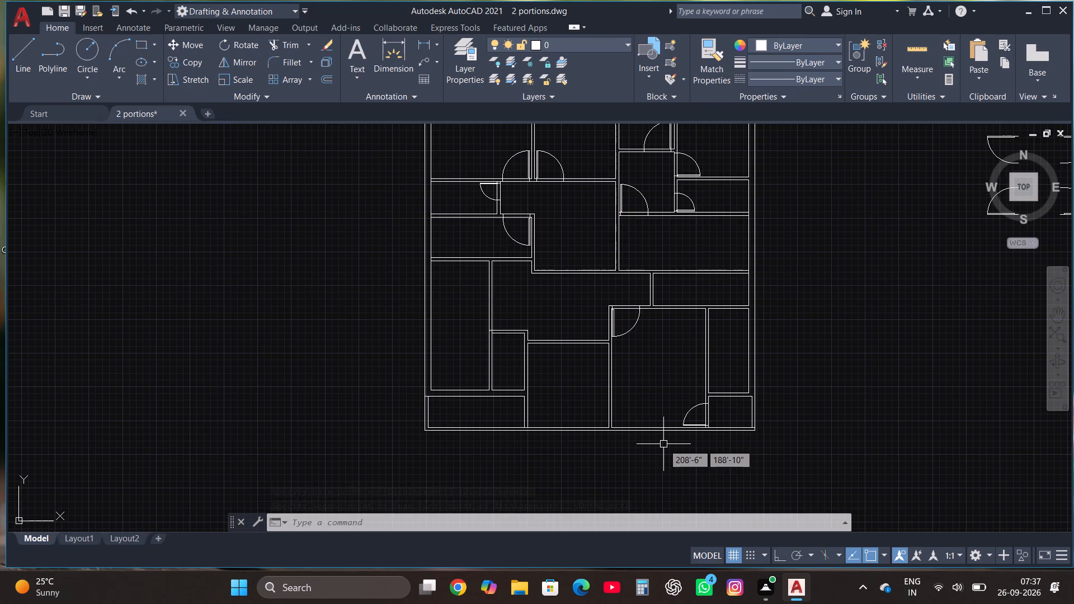
left_click(630, 331)
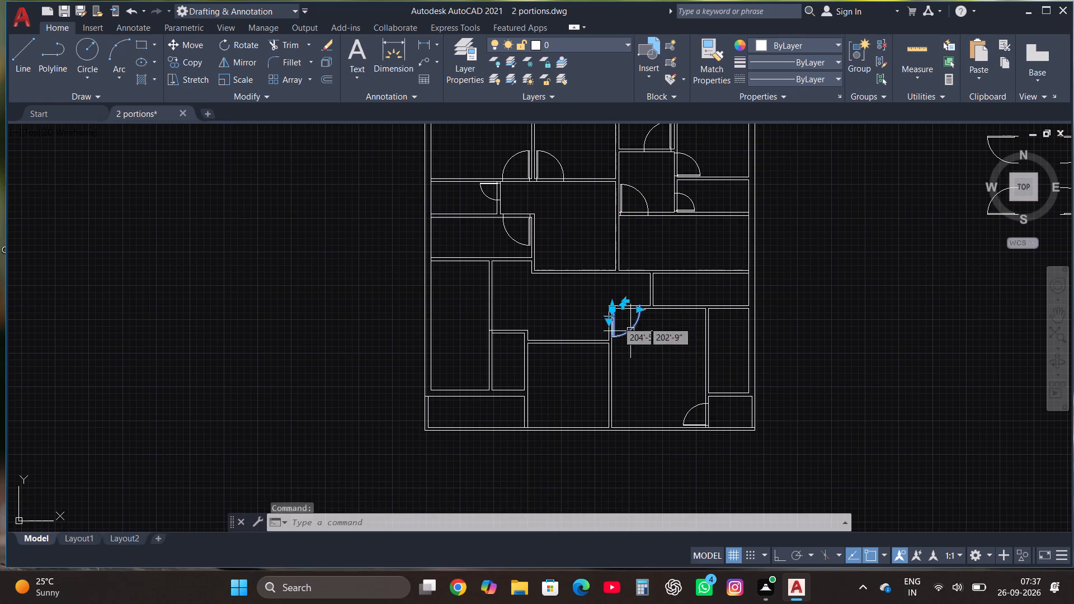
left_click(183, 66)
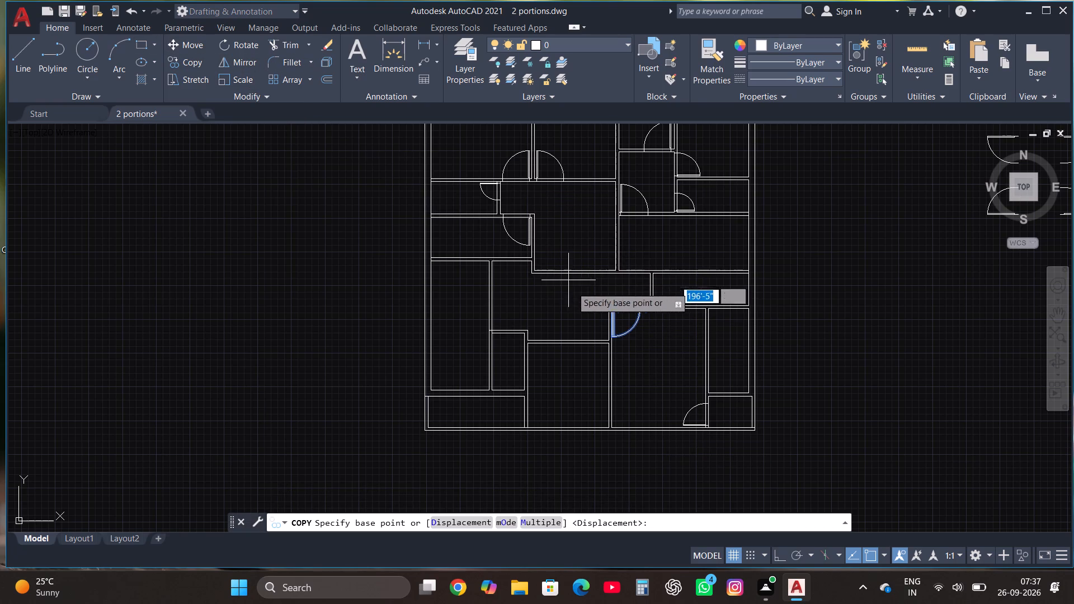
scroll(586, 312, "up", 3)
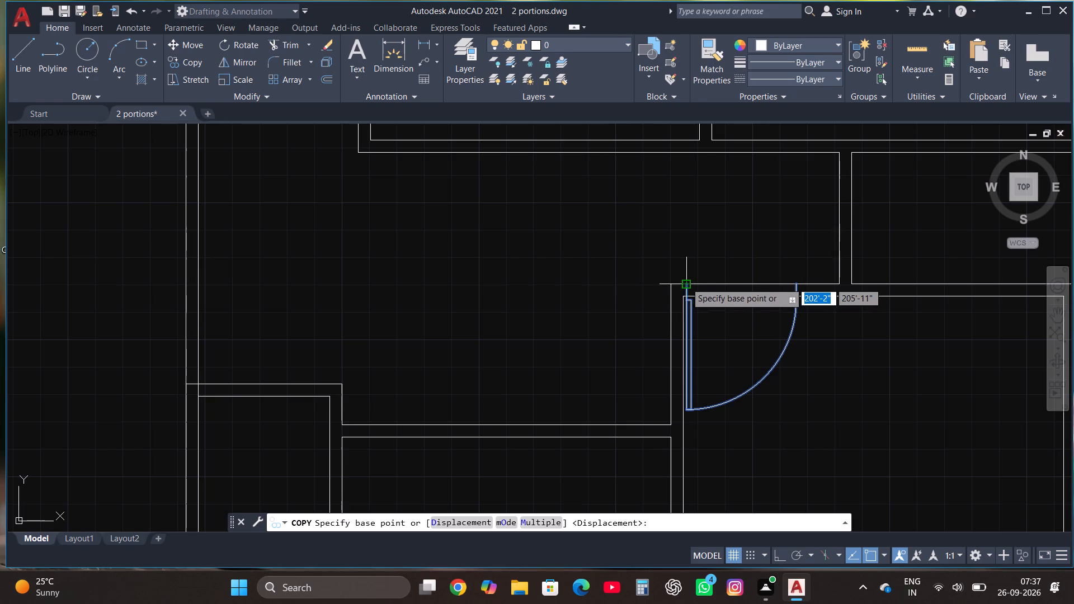
left_click(686, 282)
scroll(705, 273, "down", 3)
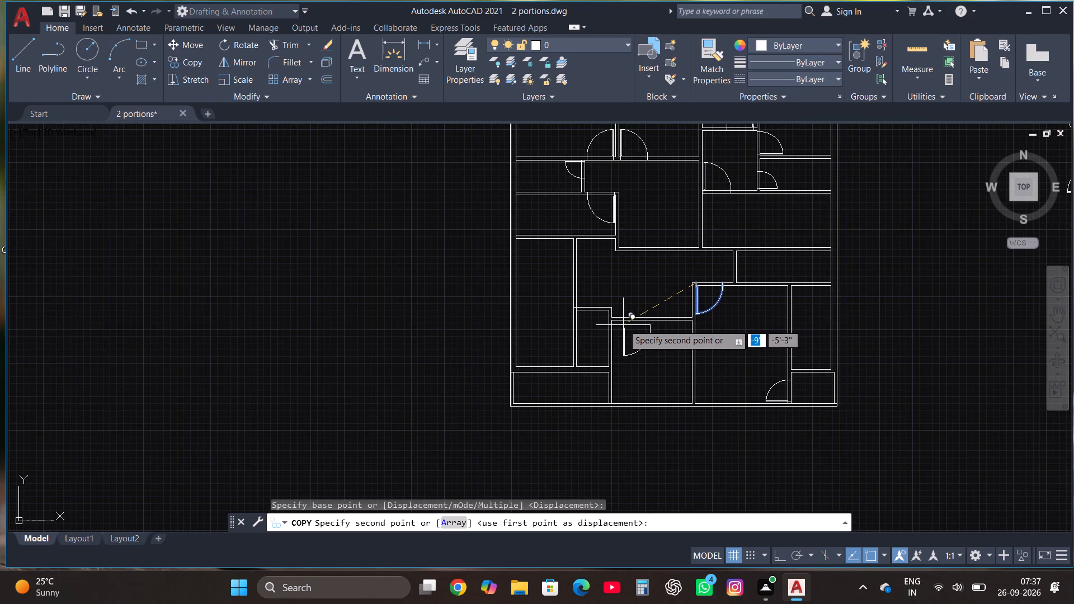
scroll(623, 324, "up", 3)
left_click(581, 294)
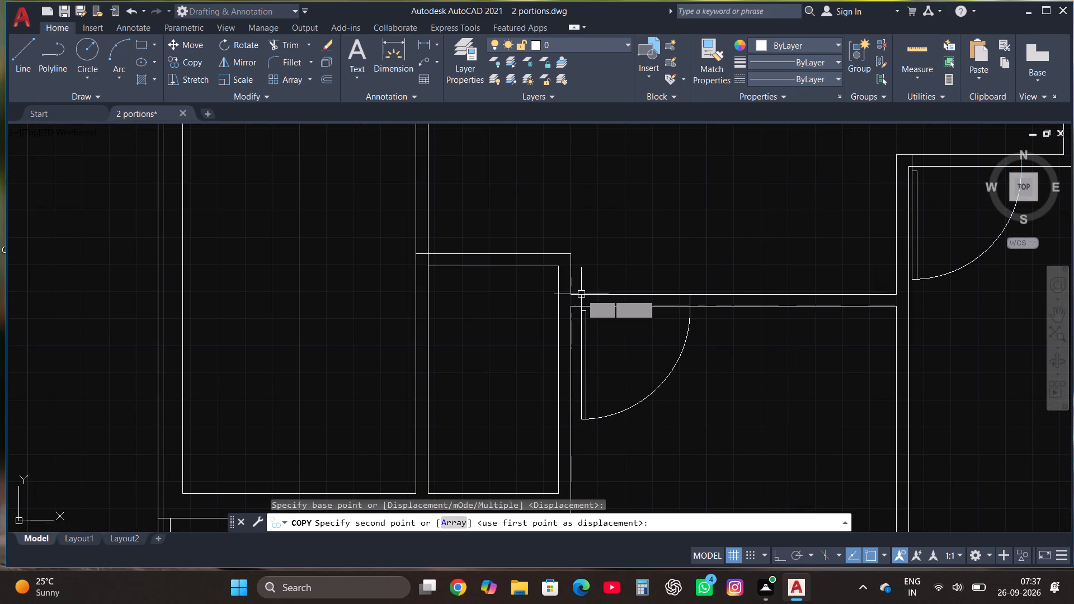
Copy that door to the north wall of the small narrow room just west, beside its northwest corner.
scroll(679, 339, "down", 1)
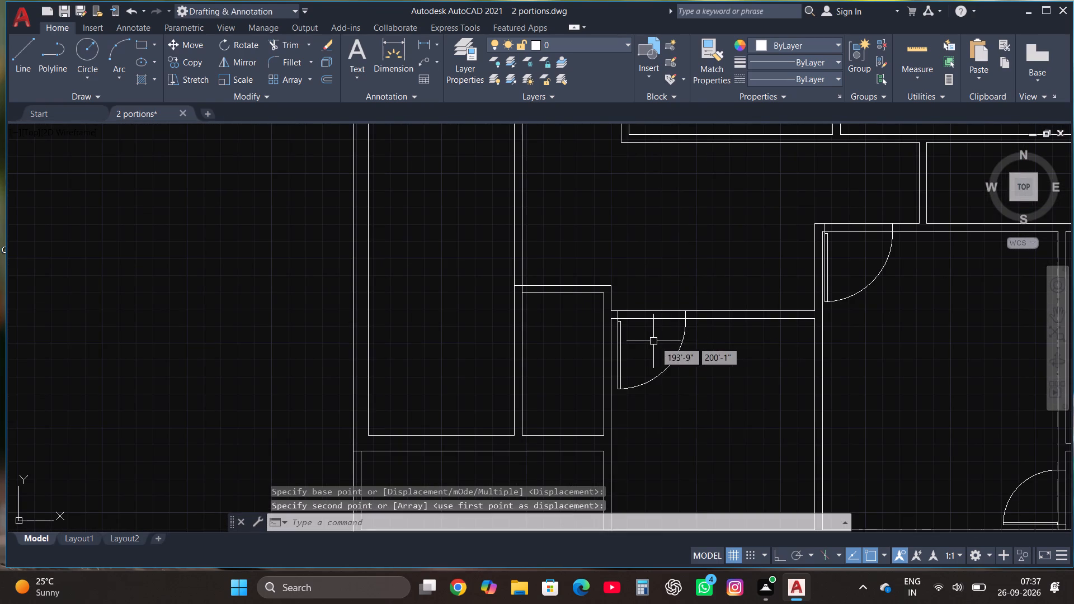
left_click(672, 363)
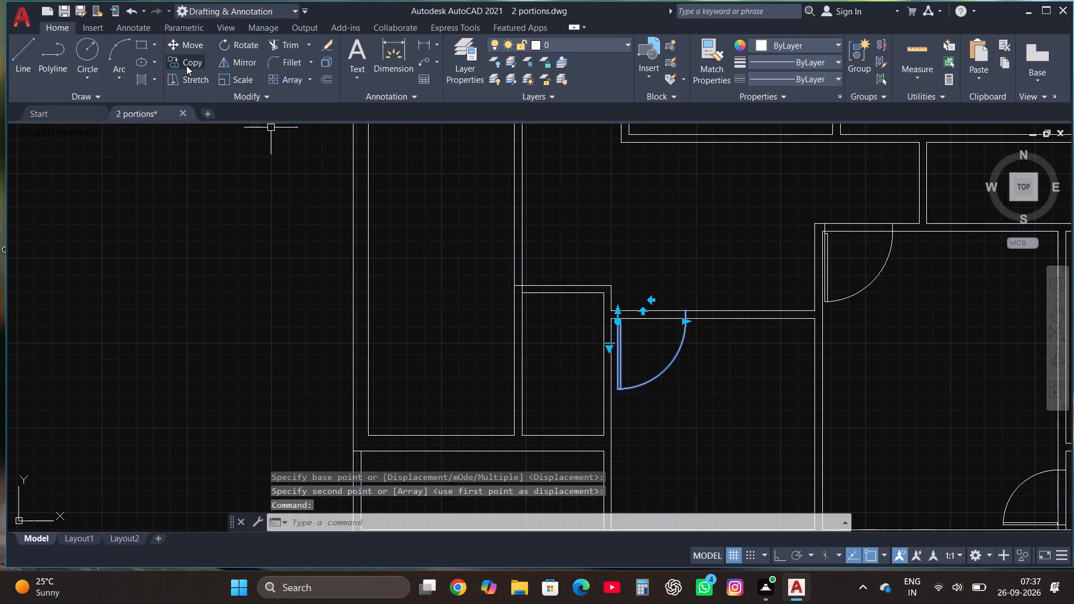
left_click(188, 62)
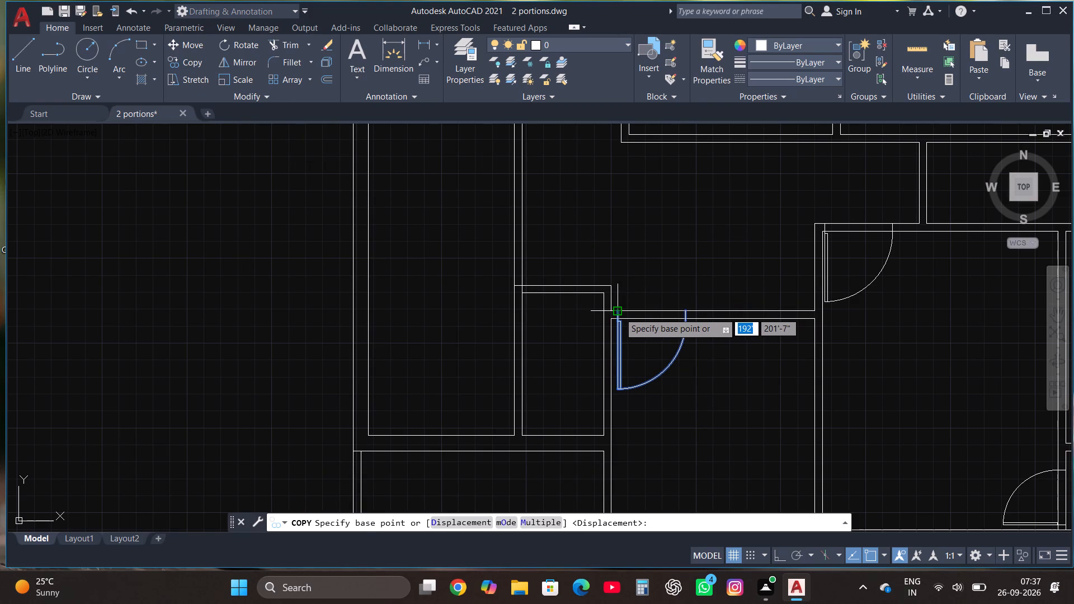
left_click(619, 313)
scroll(530, 292, "up", 3)
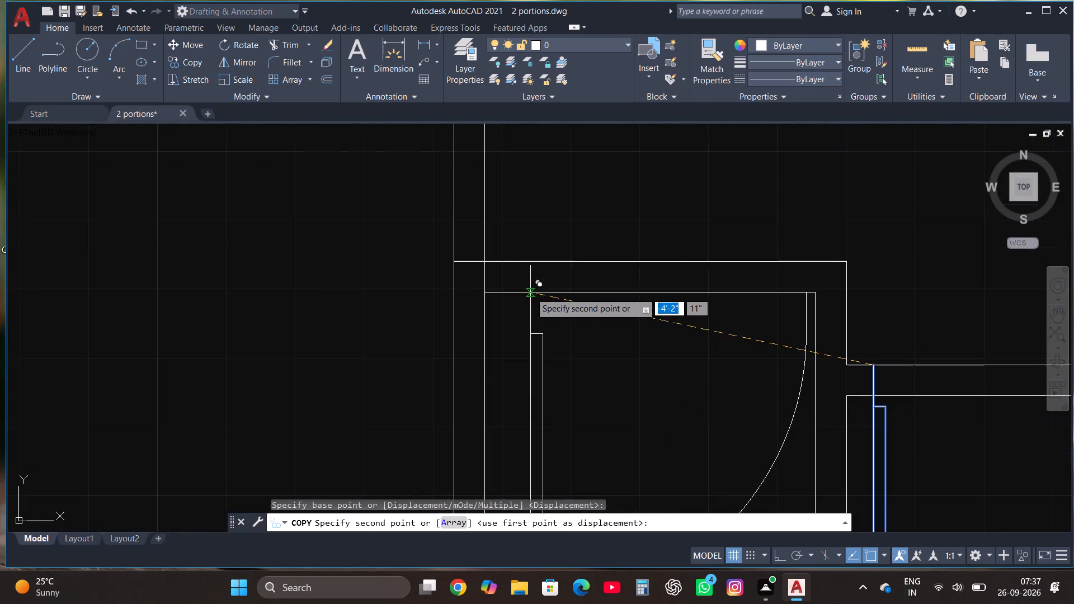
left_click(492, 259)
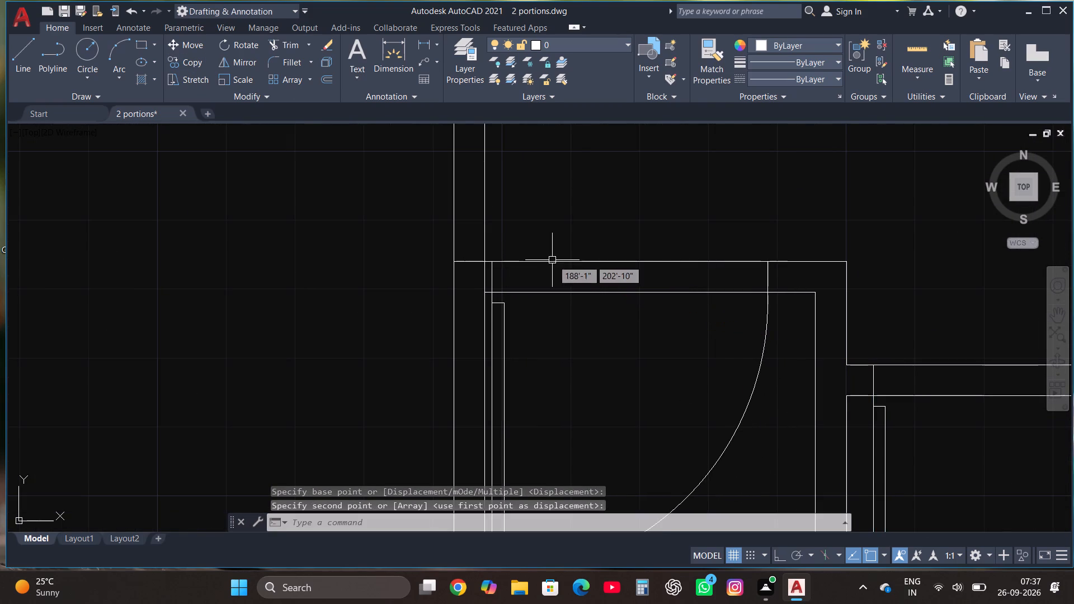
Scale down the small room's door from its northwest endpoint to suit the narrower room.
scroll(560, 265, "down", 2)
left_click(610, 356)
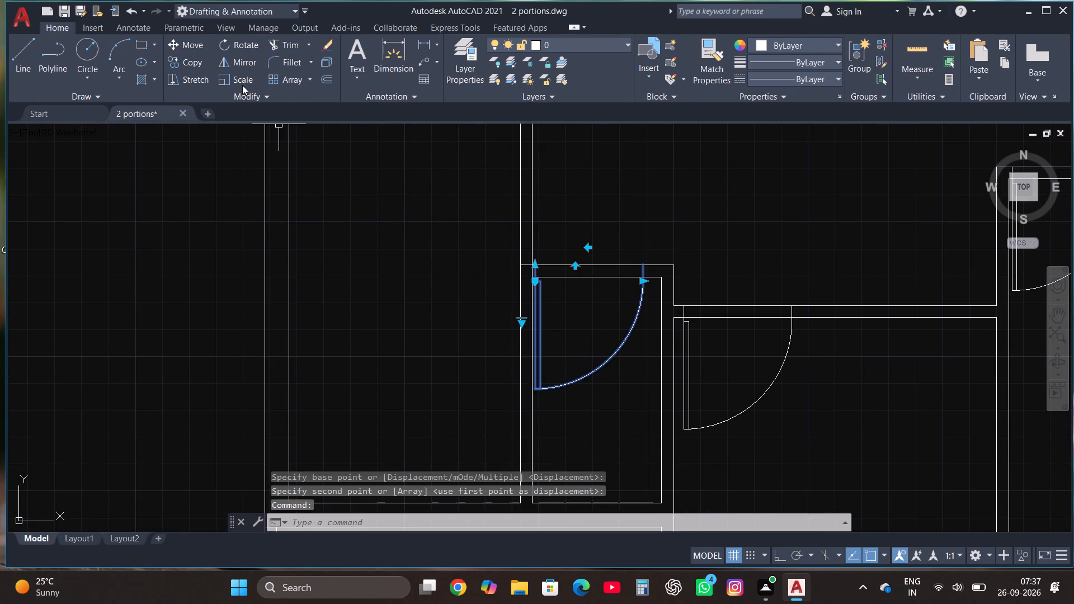
left_click(240, 84)
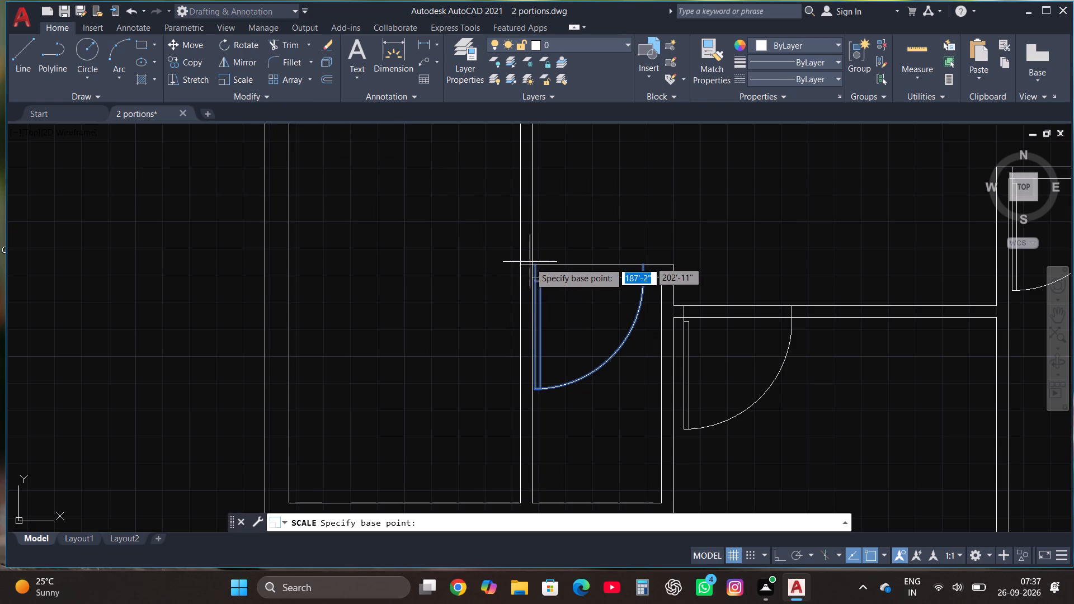
left_click(534, 264)
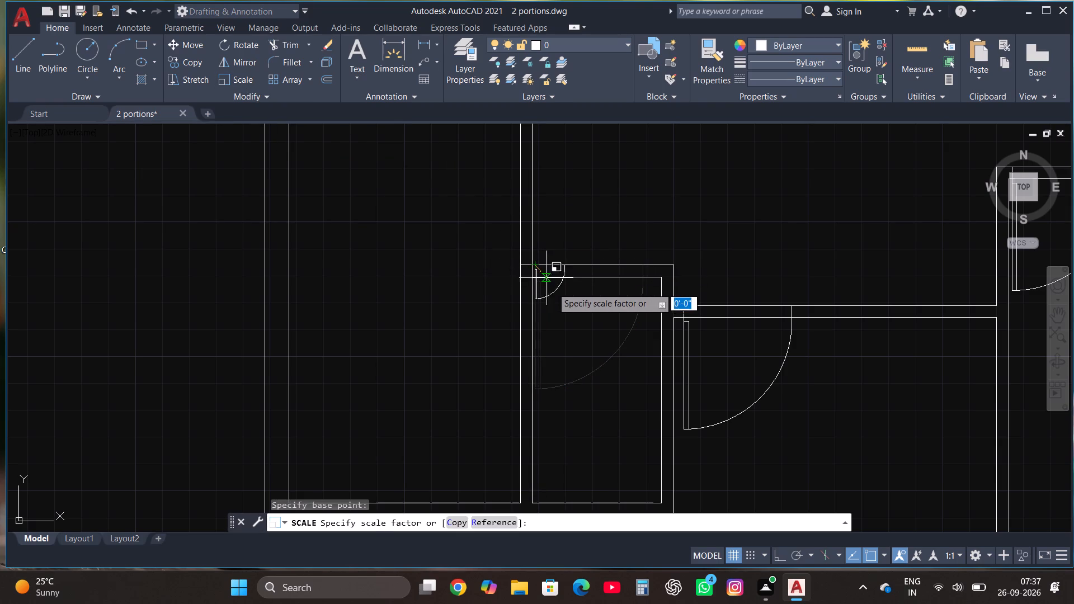
left_click(556, 305)
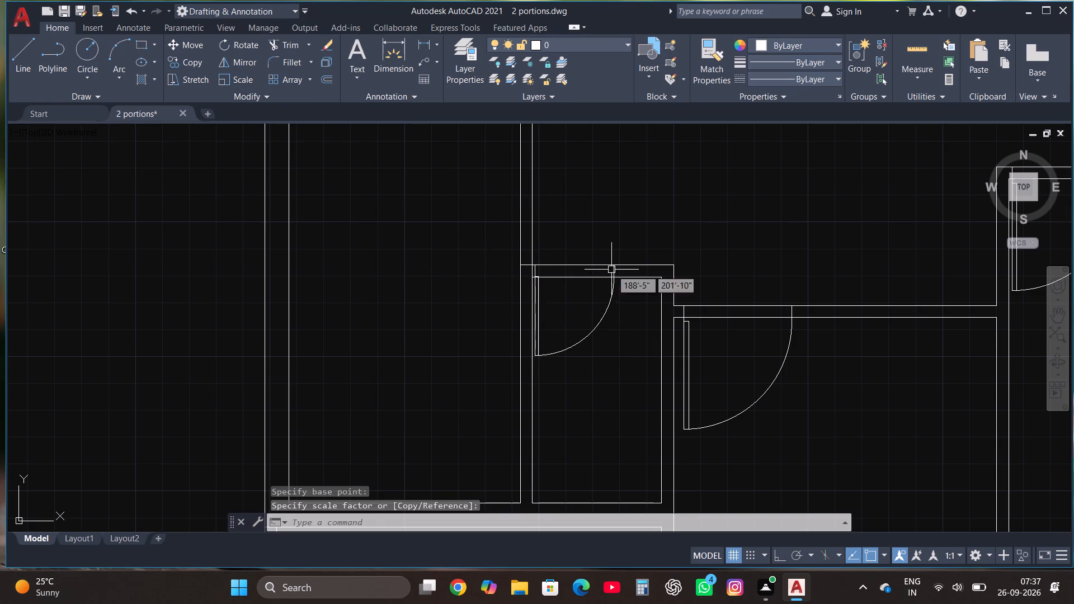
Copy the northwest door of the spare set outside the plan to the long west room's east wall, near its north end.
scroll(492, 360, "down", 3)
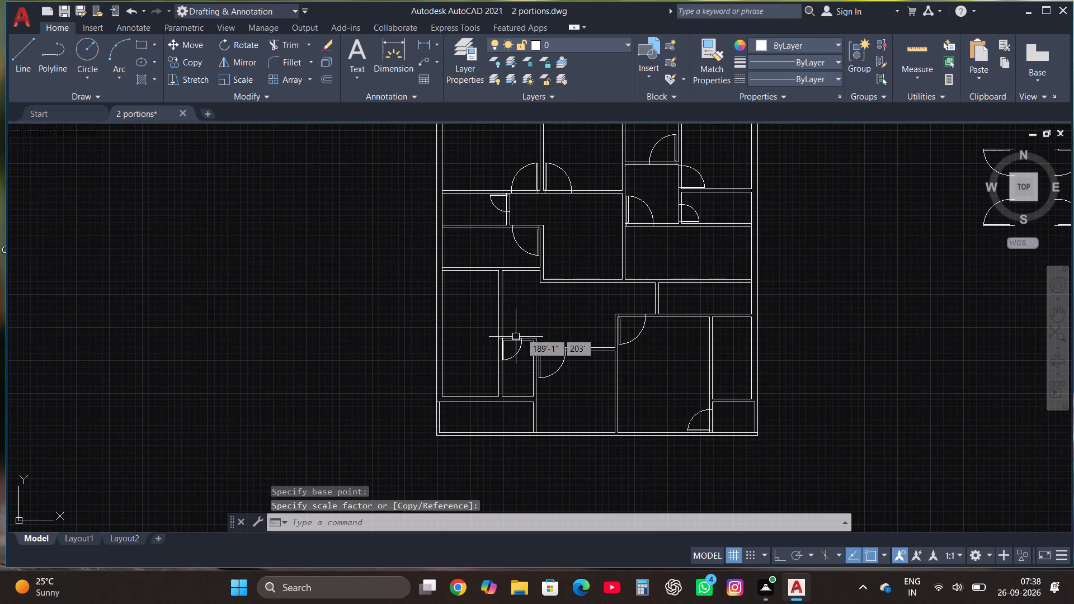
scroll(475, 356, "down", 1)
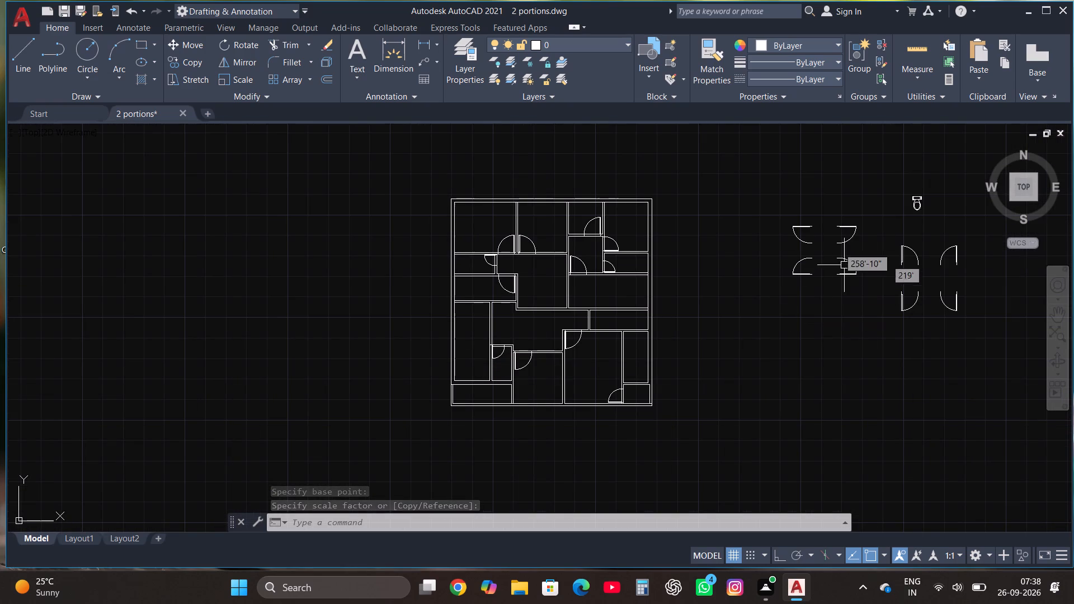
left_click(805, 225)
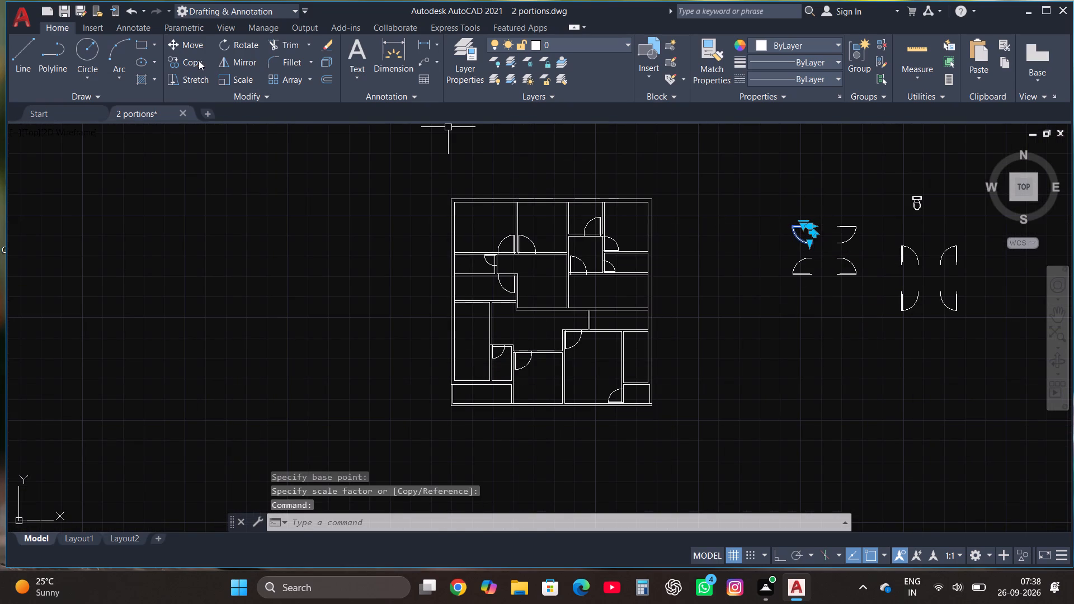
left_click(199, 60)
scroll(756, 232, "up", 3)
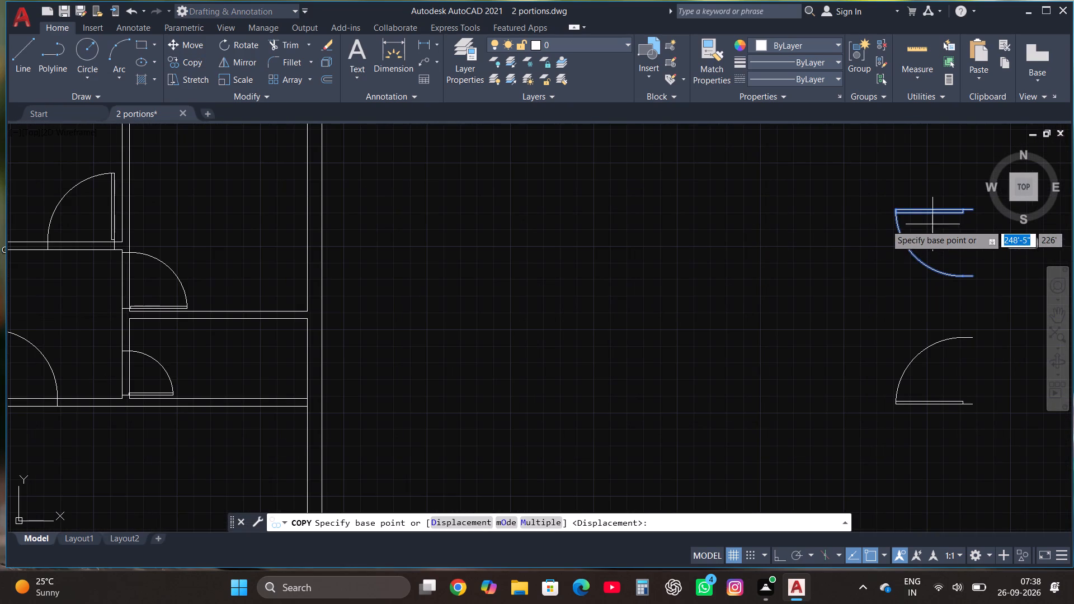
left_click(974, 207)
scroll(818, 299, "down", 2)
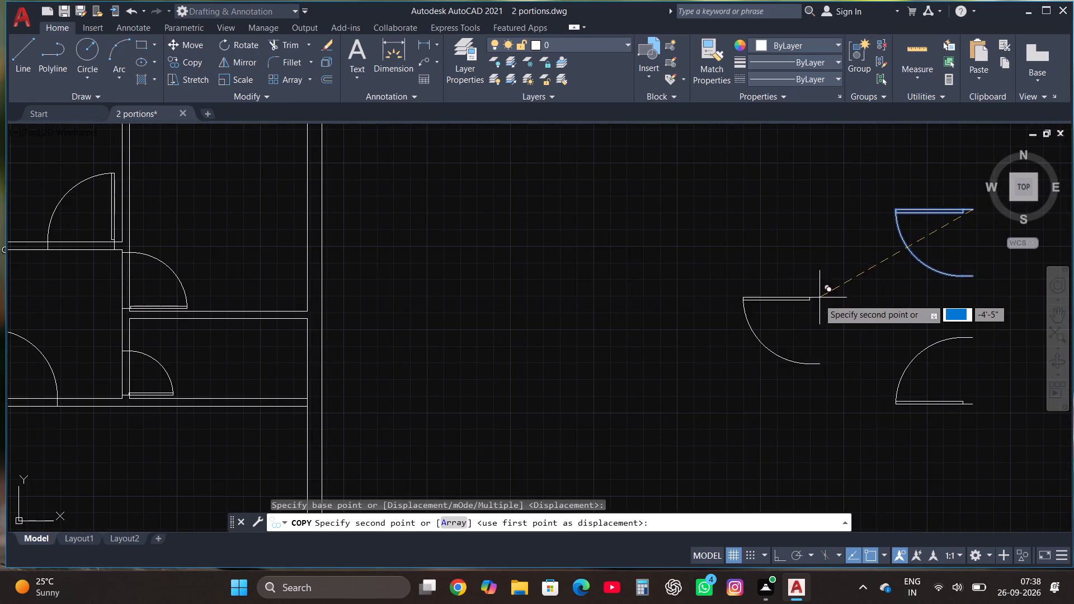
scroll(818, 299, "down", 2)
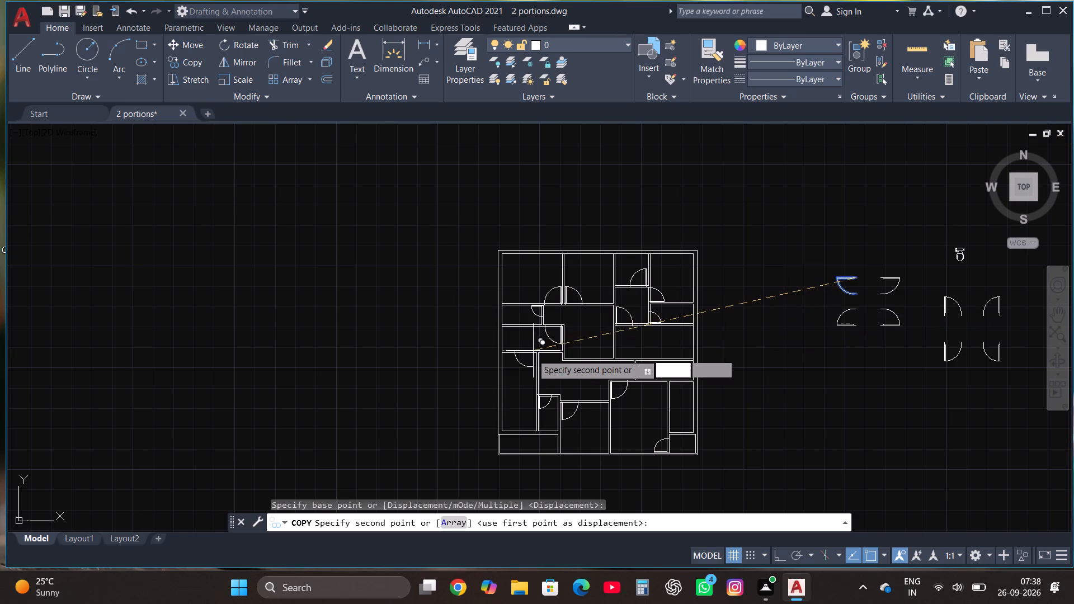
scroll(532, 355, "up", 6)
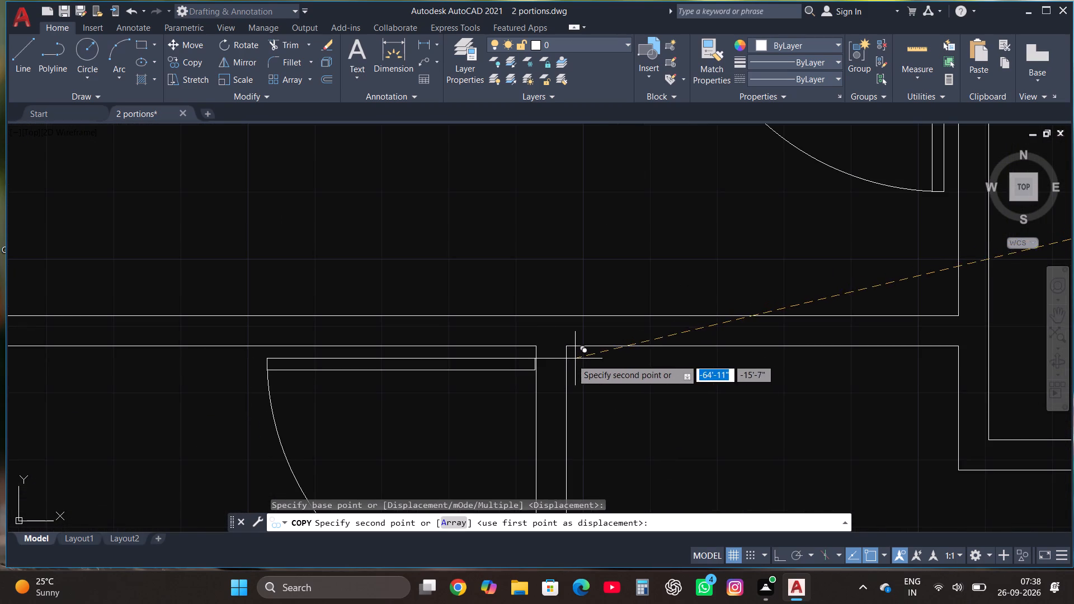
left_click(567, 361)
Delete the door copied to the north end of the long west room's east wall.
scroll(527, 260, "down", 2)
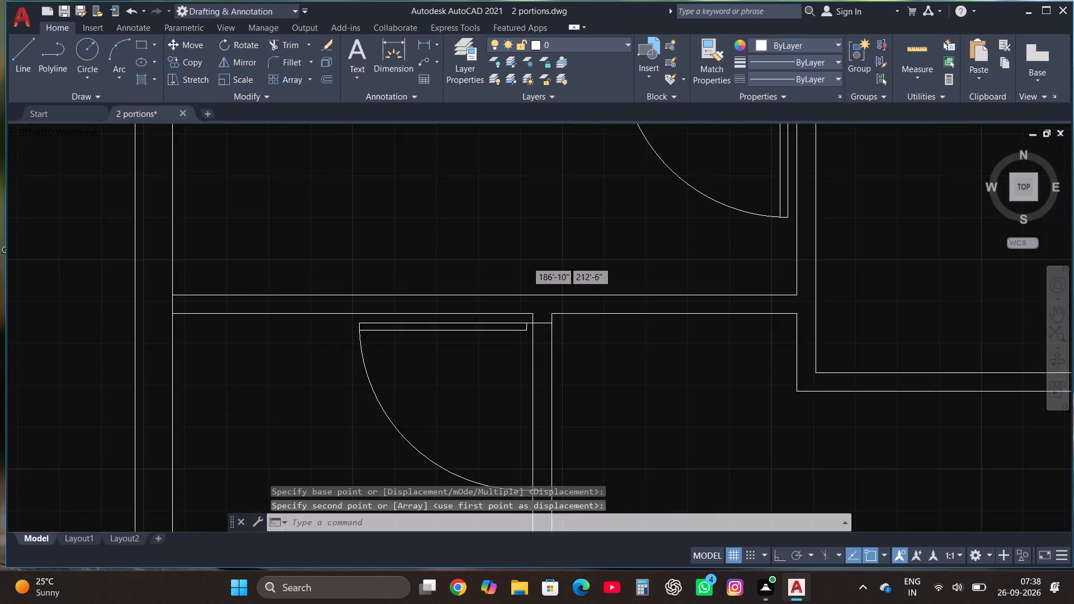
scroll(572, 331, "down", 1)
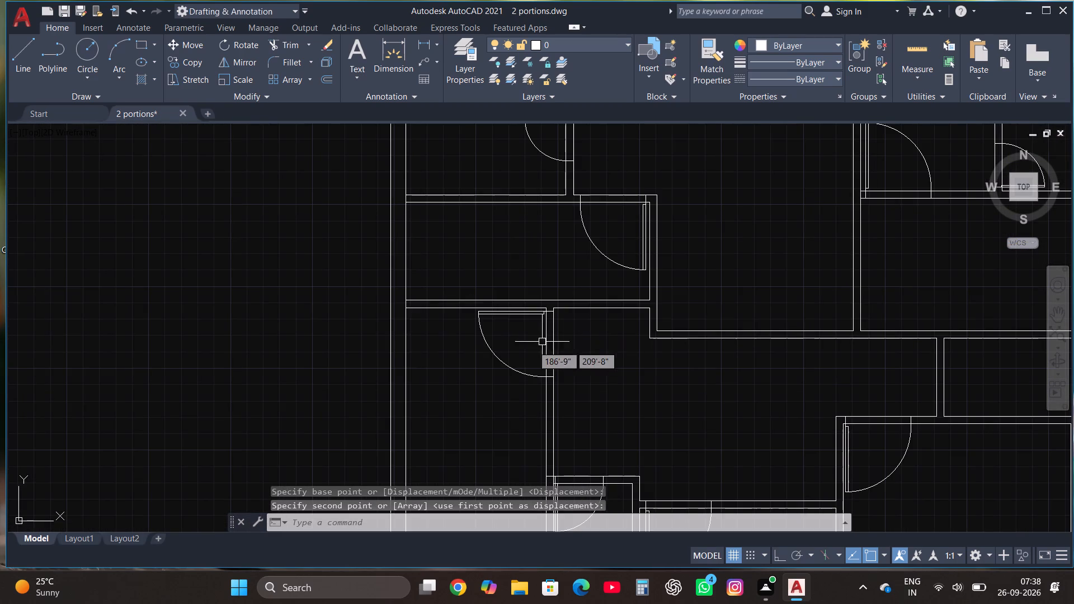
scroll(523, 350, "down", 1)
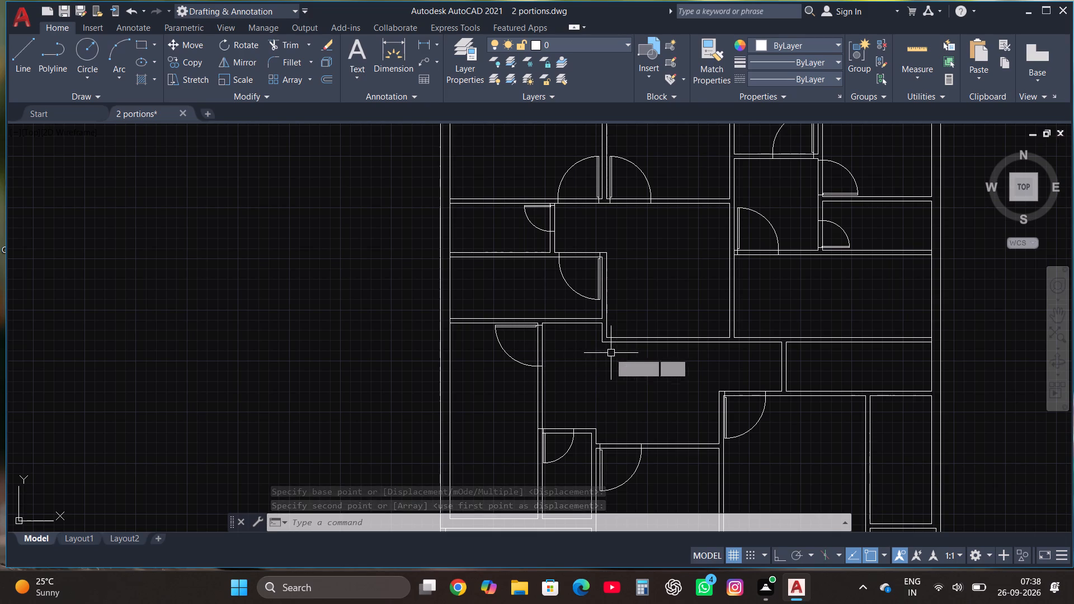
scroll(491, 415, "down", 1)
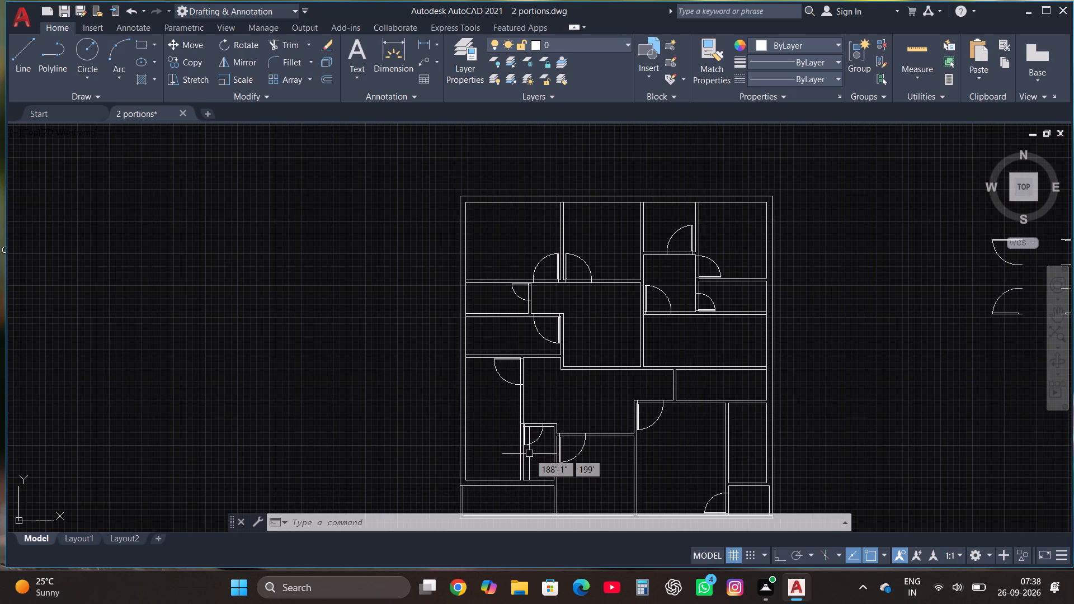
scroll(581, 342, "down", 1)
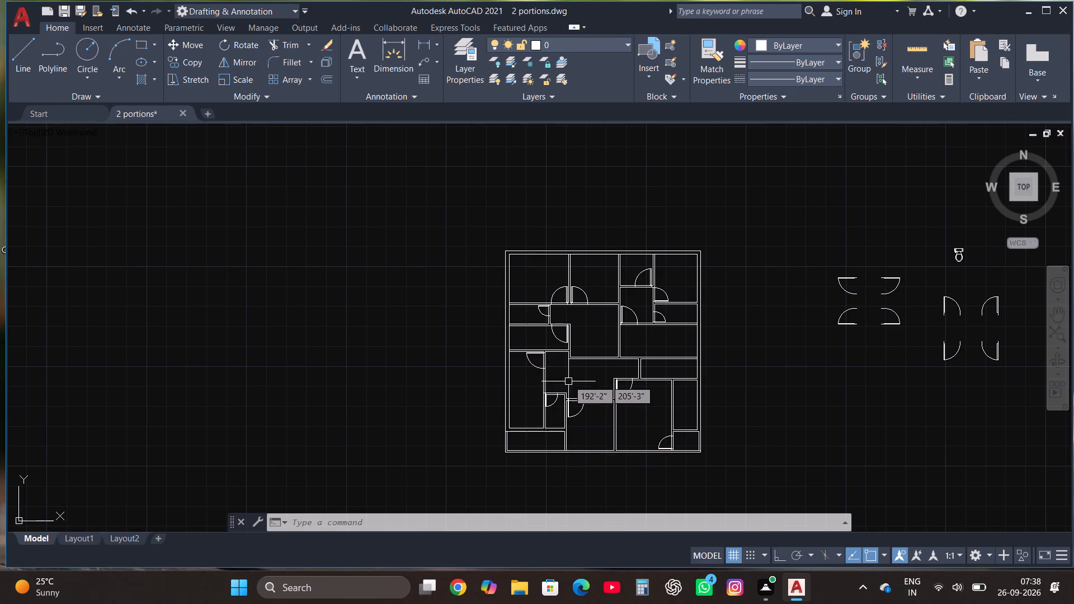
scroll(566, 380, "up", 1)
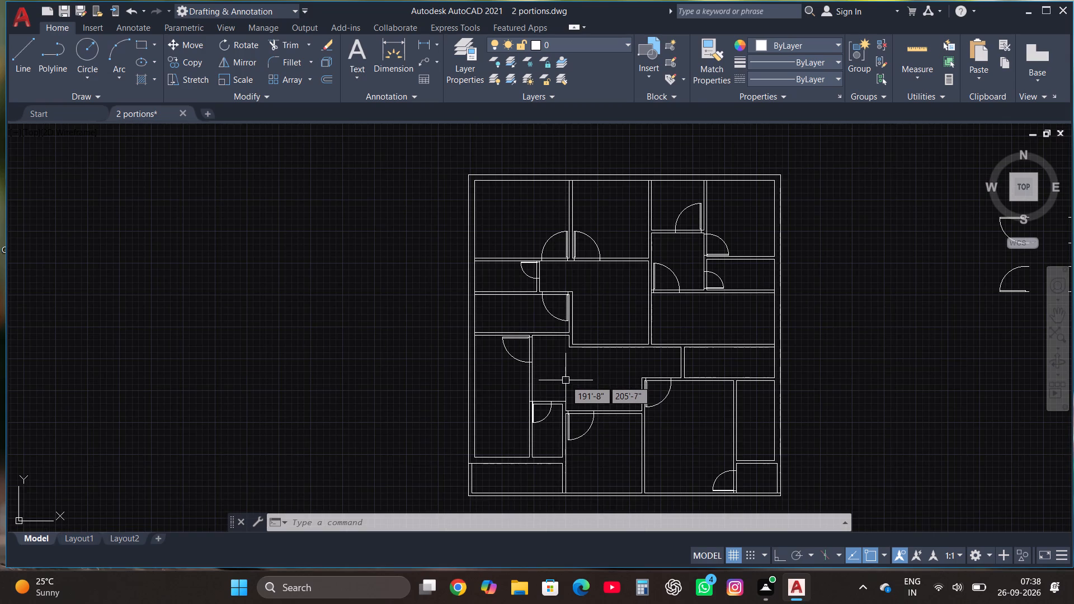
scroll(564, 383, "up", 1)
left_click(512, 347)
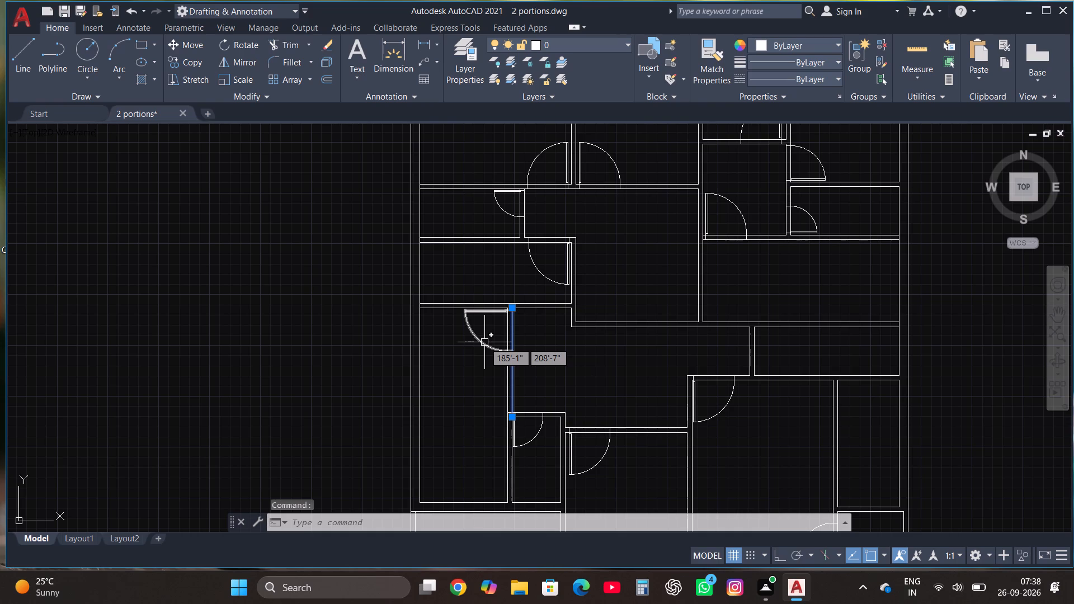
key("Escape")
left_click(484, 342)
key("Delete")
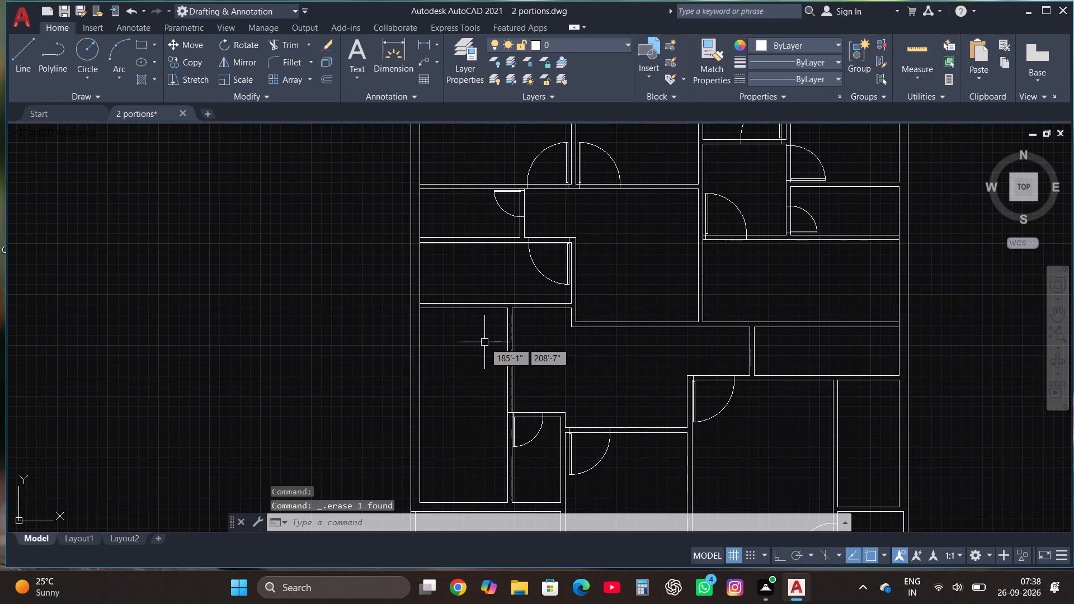
Draw wall lines from the recessed corner above the long west room: 4'8" south, 12' west, and orthogonally on past the outer wall's inner face.
scroll(514, 333, "down", 1)
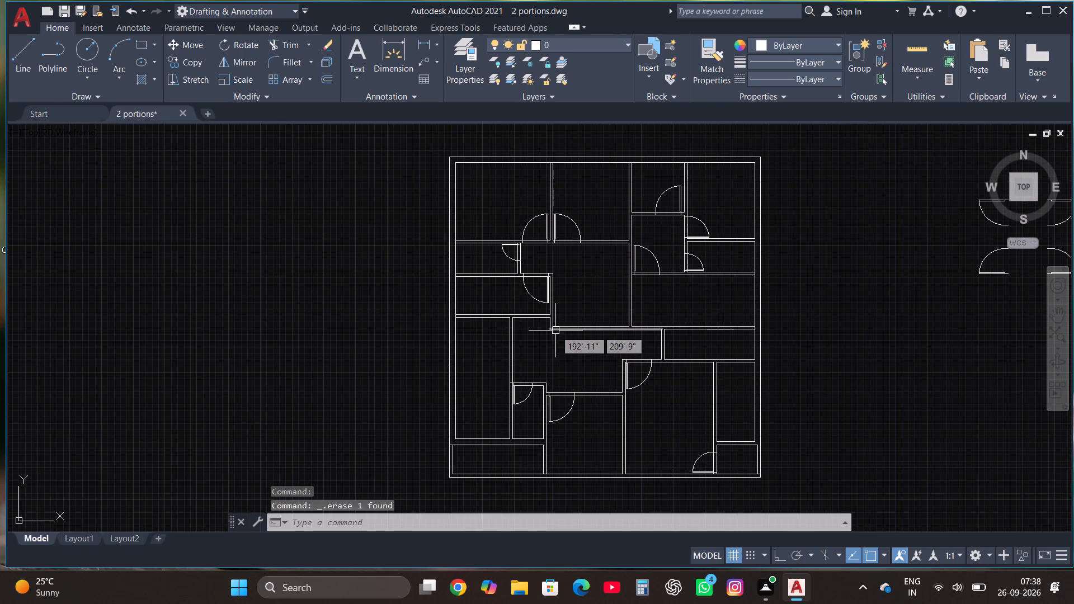
scroll(569, 349, "up", 1)
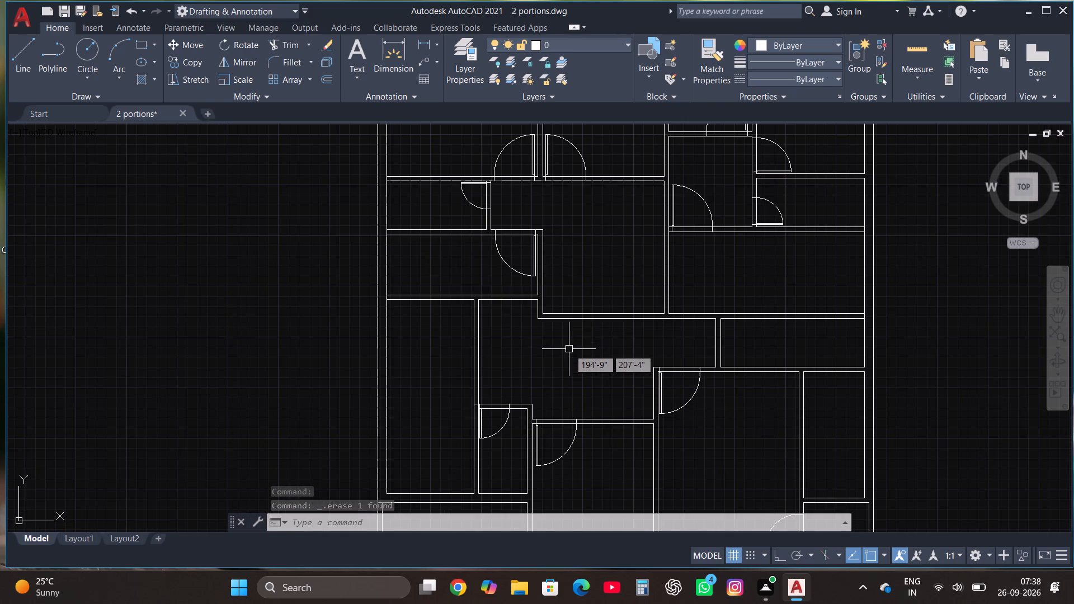
left_click(9, 59)
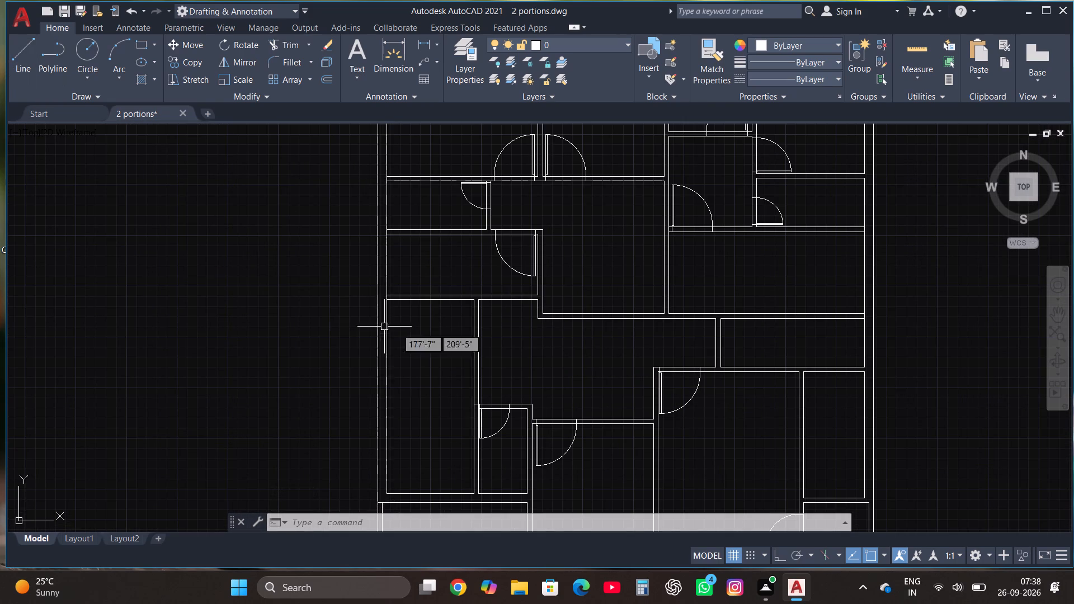
left_click(23, 61)
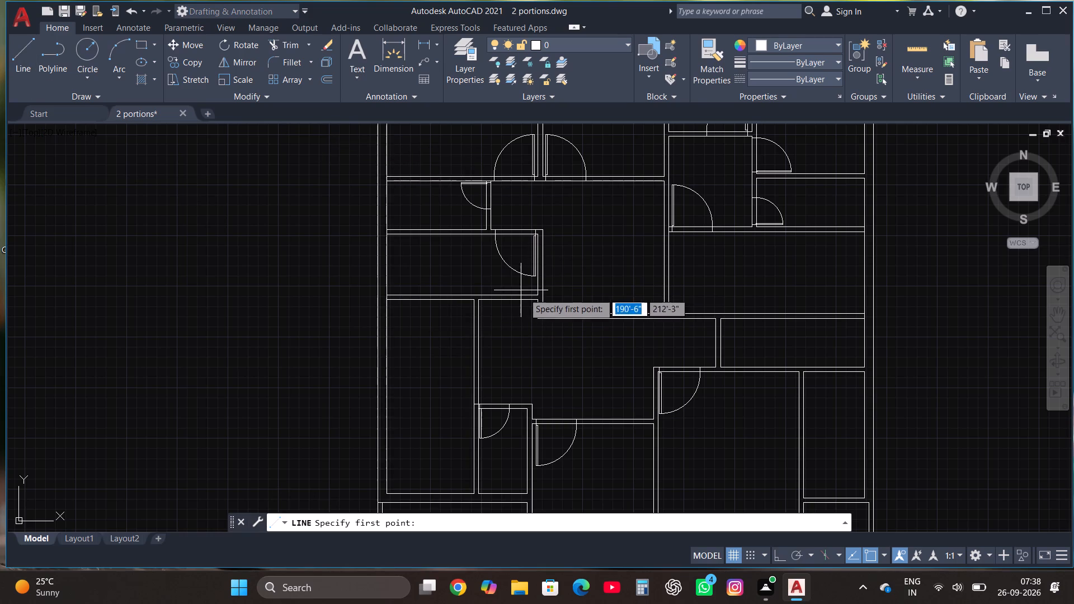
left_click(539, 300)
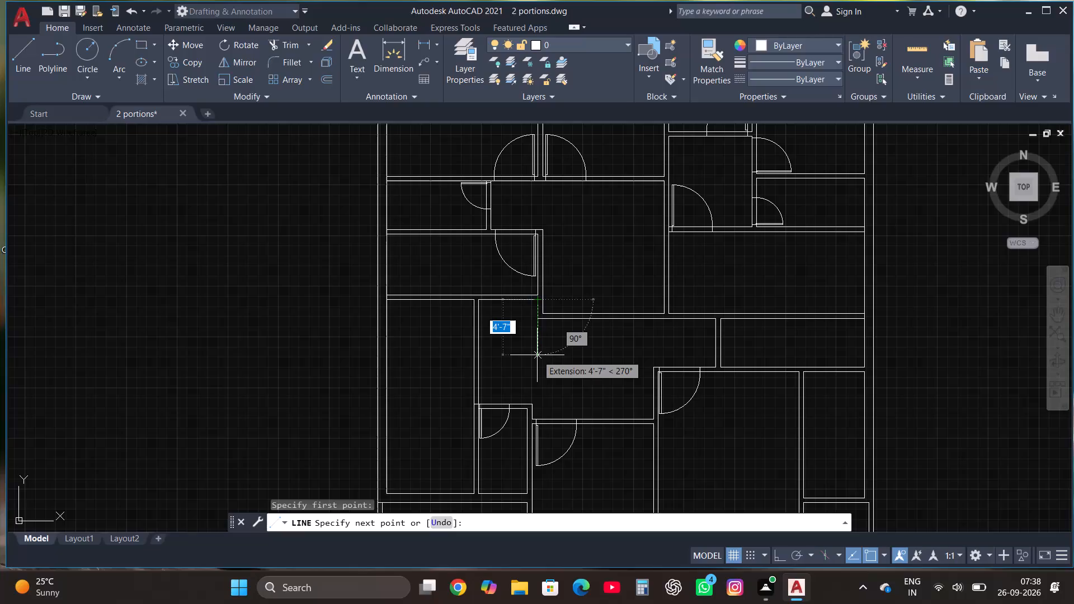
type("4'8\"")
key("Return")
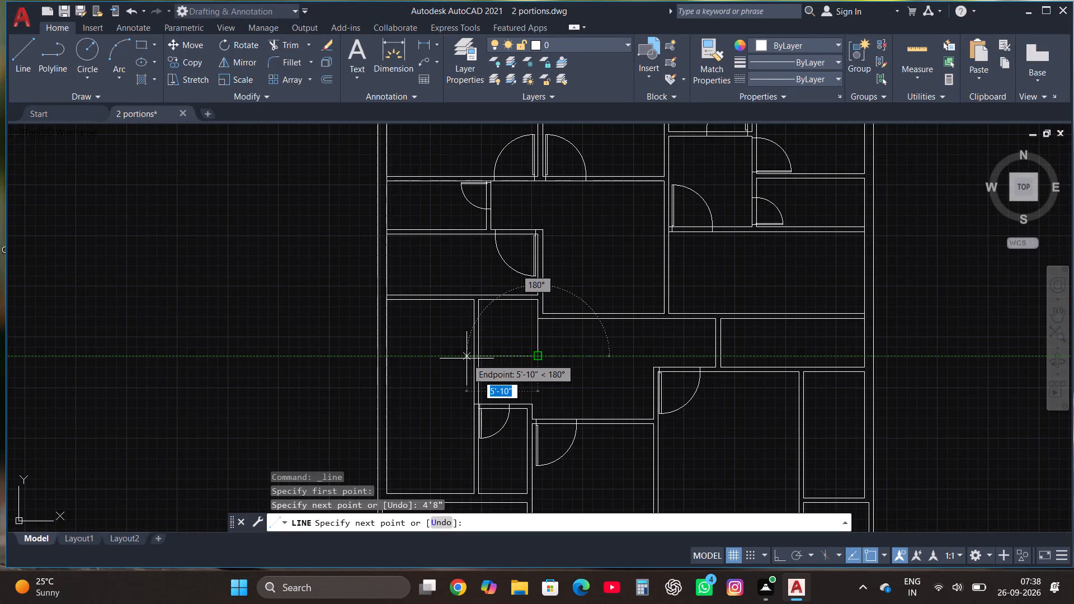
type("12'")
key("Return")
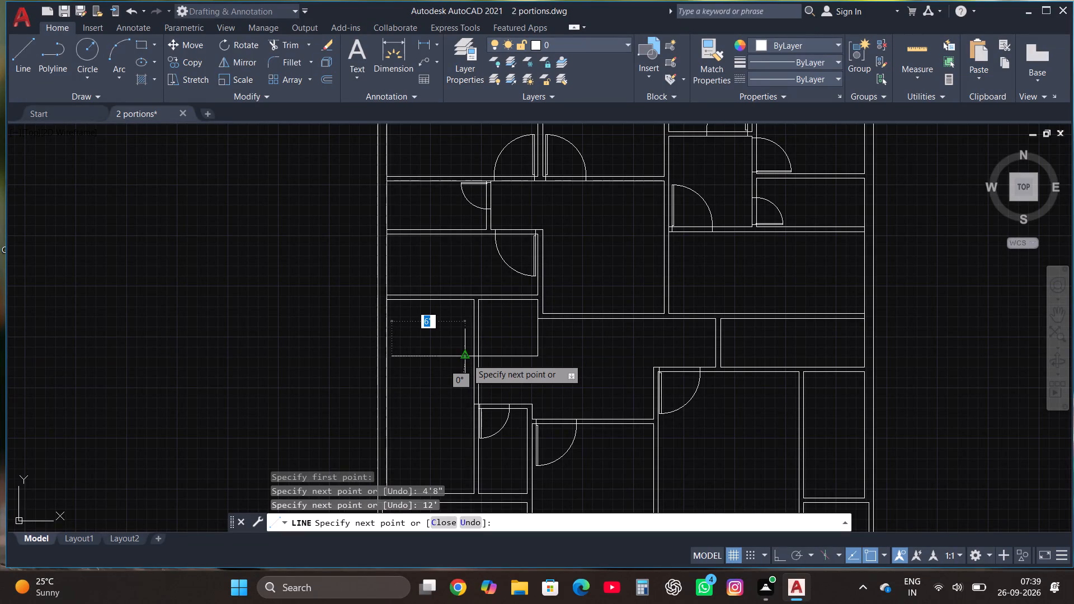
scroll(362, 358, "up", 5)
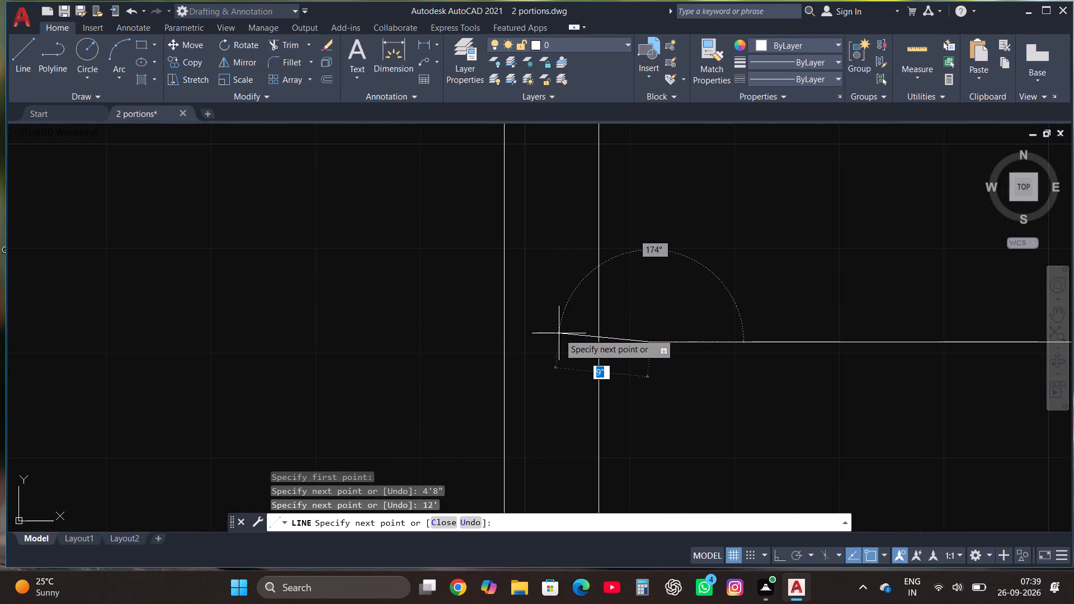
key("F8")
left_click(557, 339)
key("Escape")
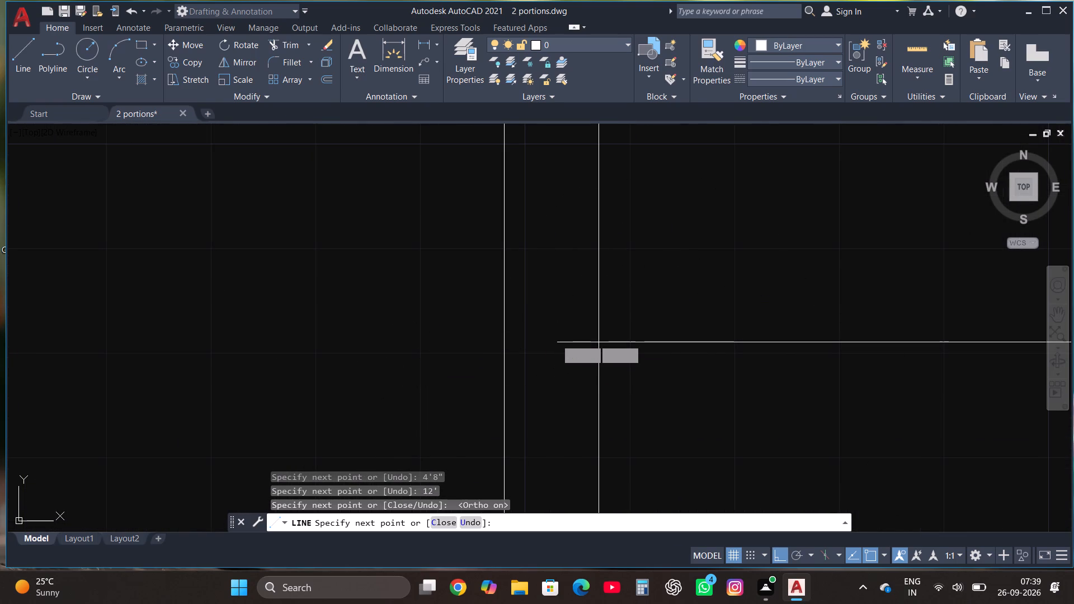
Trim the end of the new horizontal line that overshoots the west outer wall's inner face.
left_click(292, 48)
left_click(572, 342)
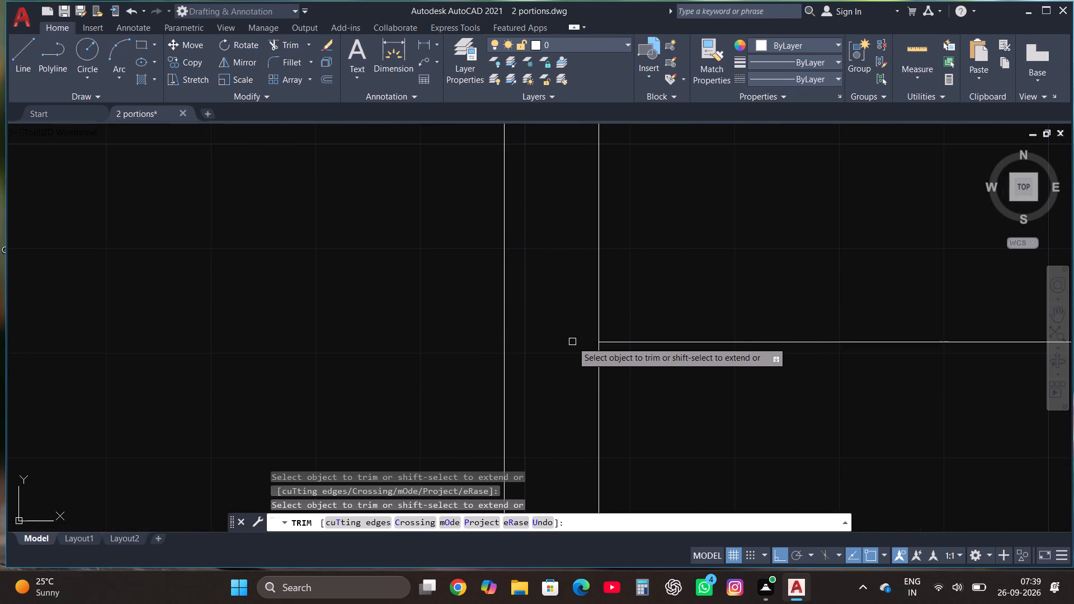
Save the drawing.
key("ctrl+s")
key("Escape")
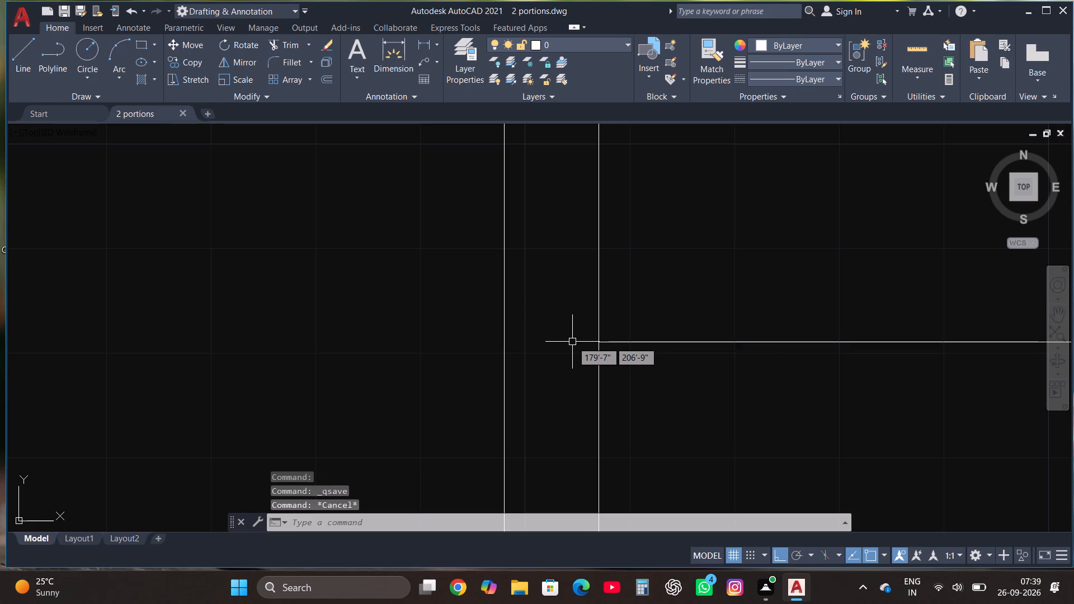
key("ctrl+s")
Offset the new room's wall lines by 4.5", the two horizontal pieces to the south and the vertical line to the east.
scroll(502, 372, "down", 3)
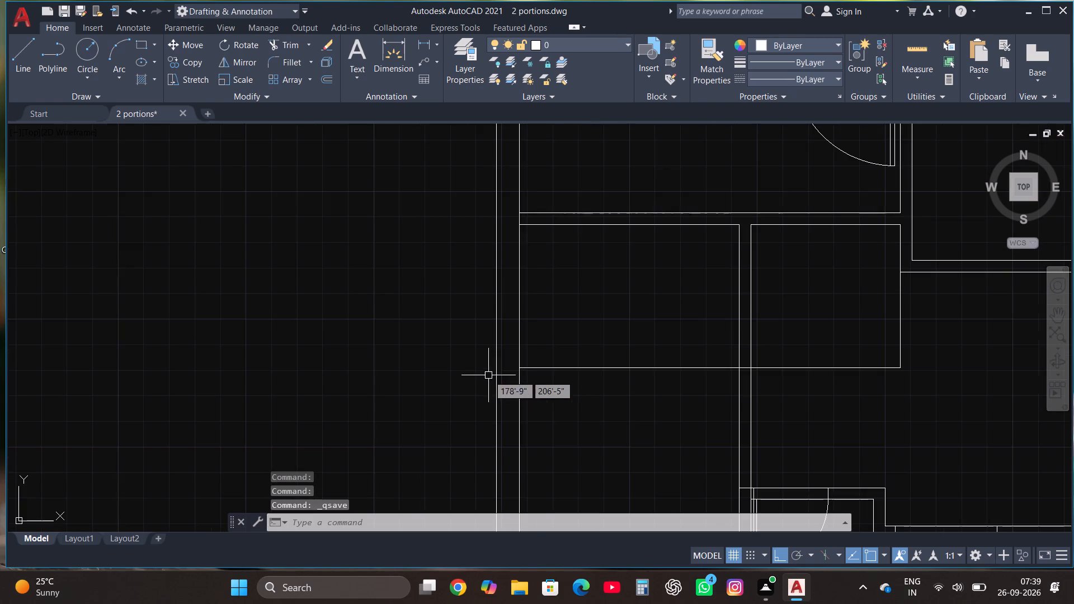
scroll(509, 379, "down", 2)
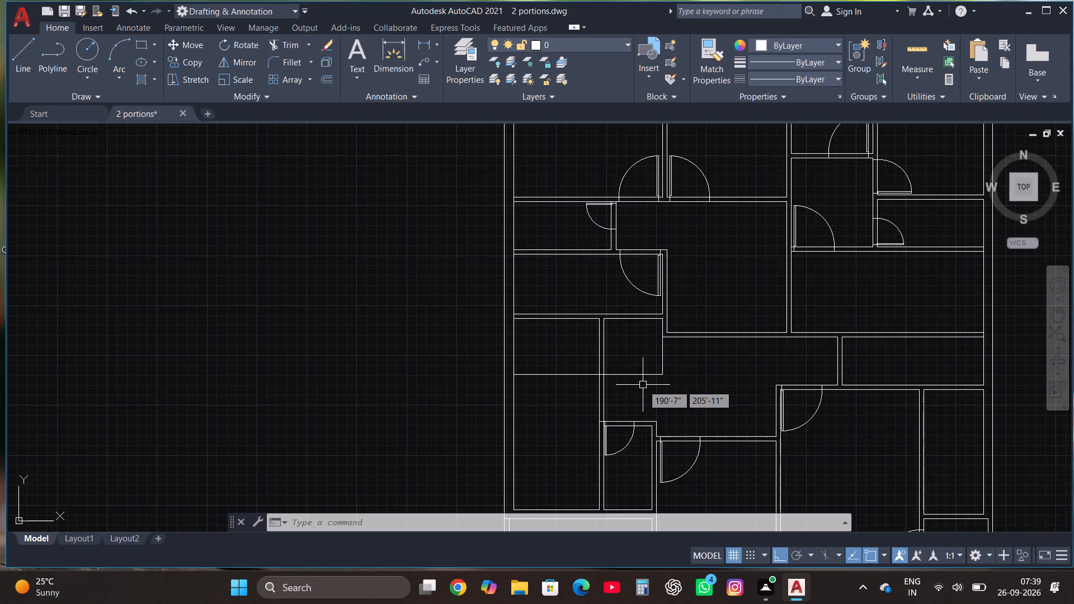
scroll(643, 385, "up", 1)
left_click(625, 369)
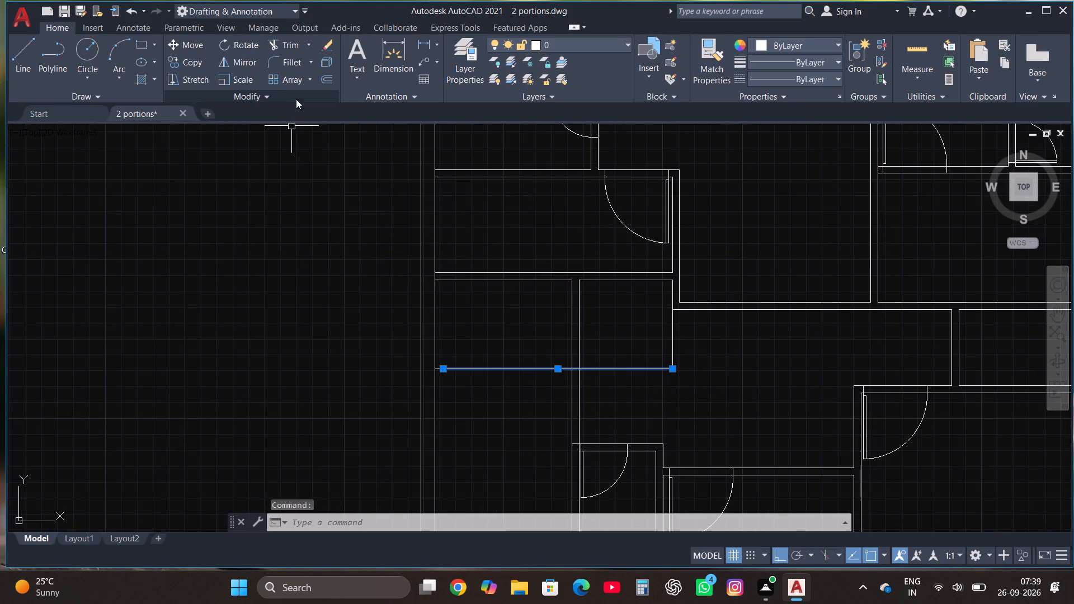
left_click(331, 84)
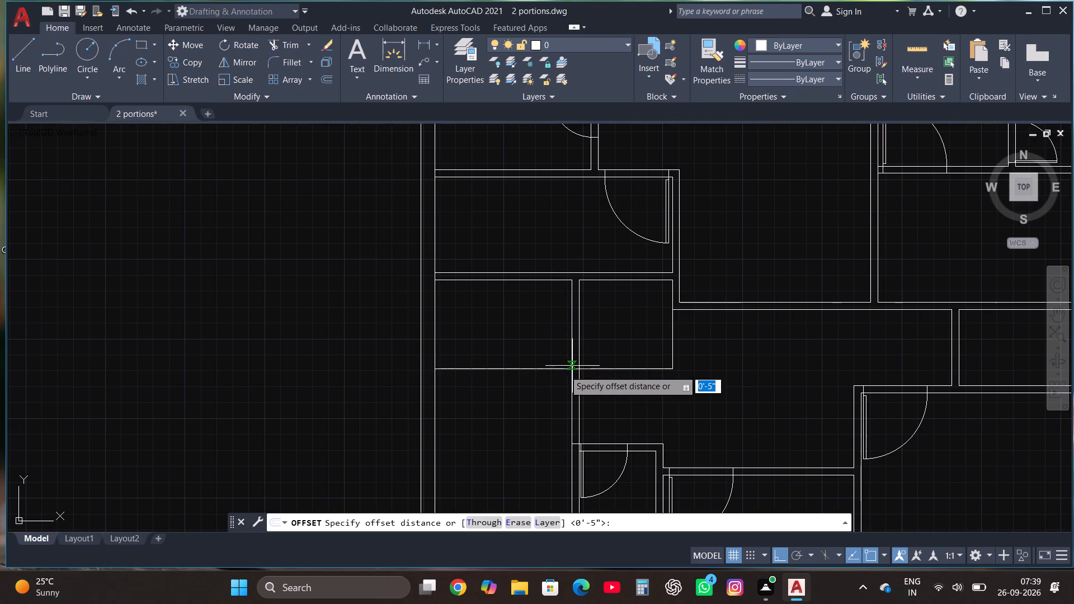
left_click(546, 370)
type("4.5\"")
key("Return")
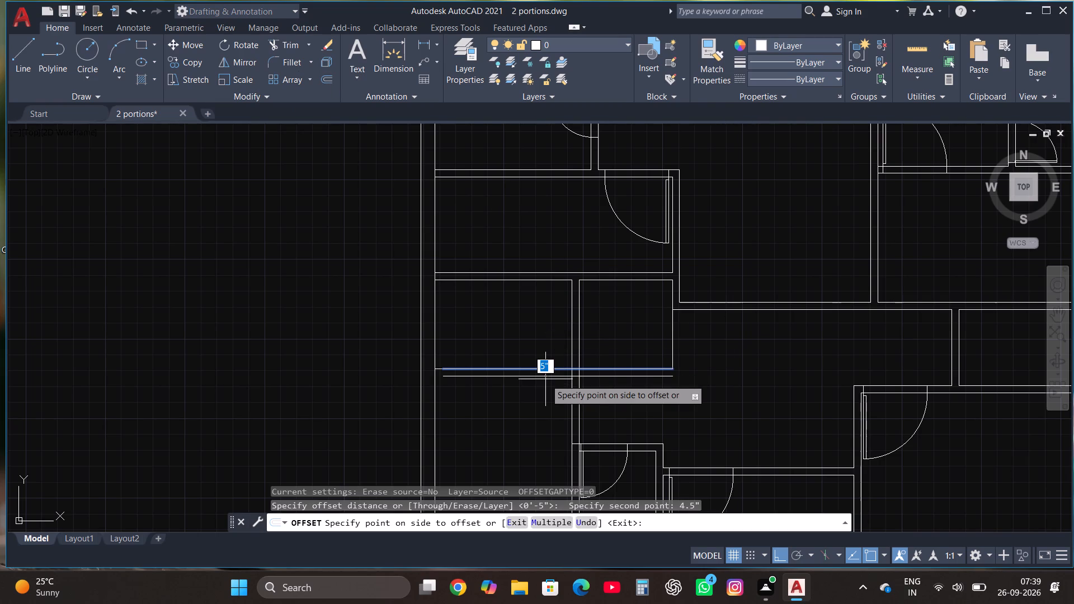
left_click(545, 380)
left_click(442, 369)
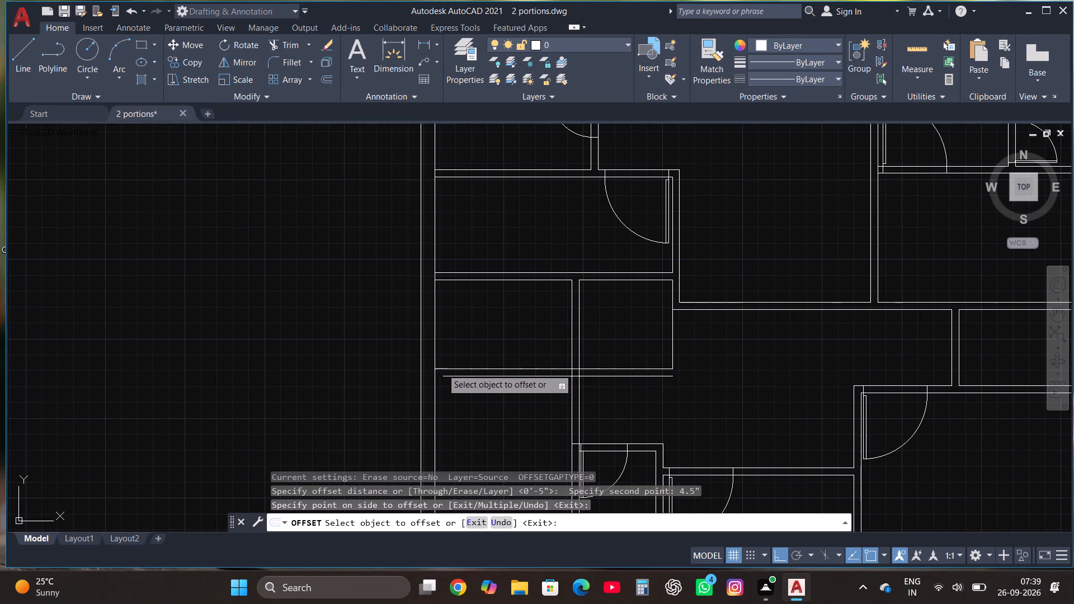
left_click(439, 394)
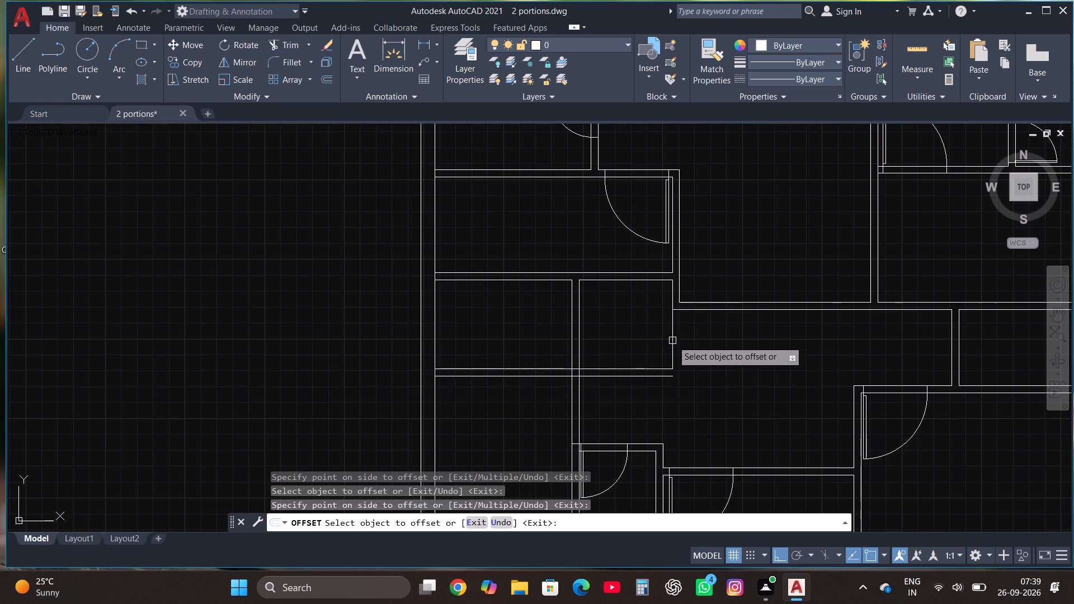
left_click(672, 341)
left_click(694, 341)
Fillet the two outer offset lines into a closed southeast corner of the new west room.
left_click(295, 65)
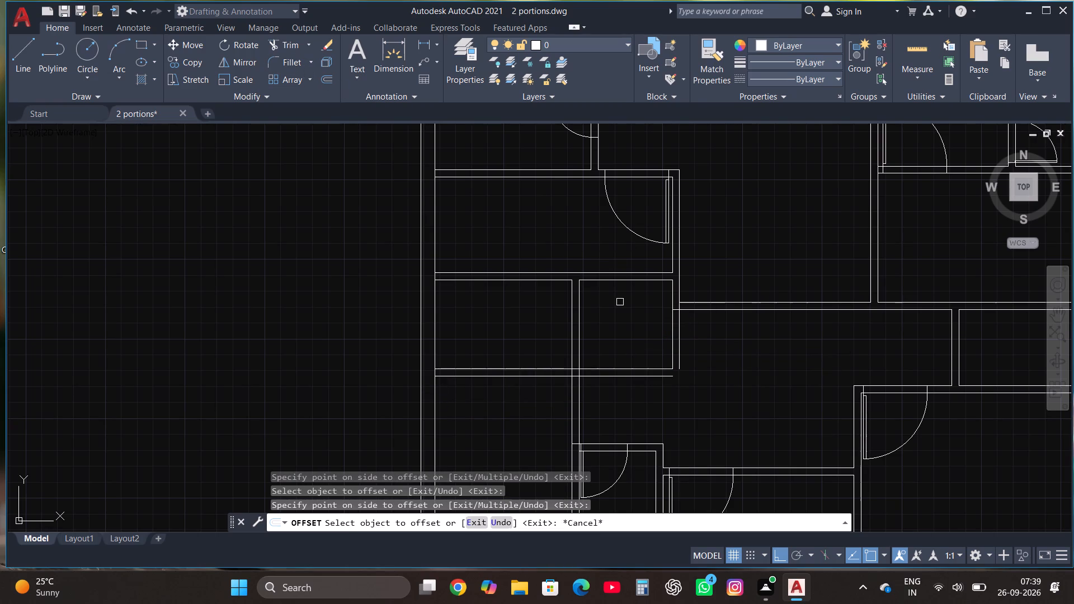
left_click(661, 376)
left_click(680, 353)
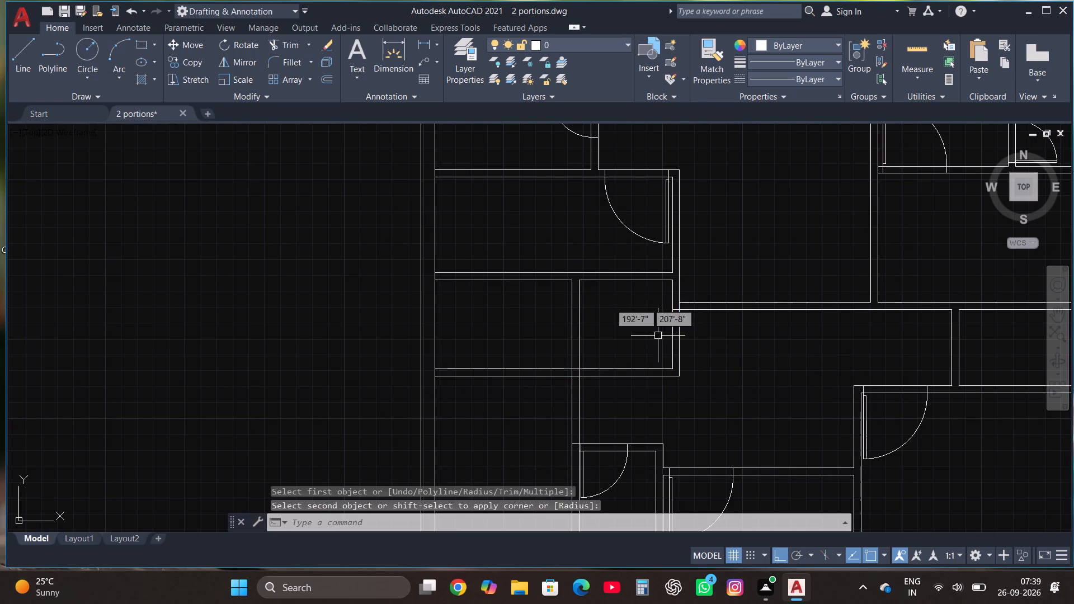
Trim the old north-south partition lines out of the new west room and its south wall thickness.
left_click(289, 45)
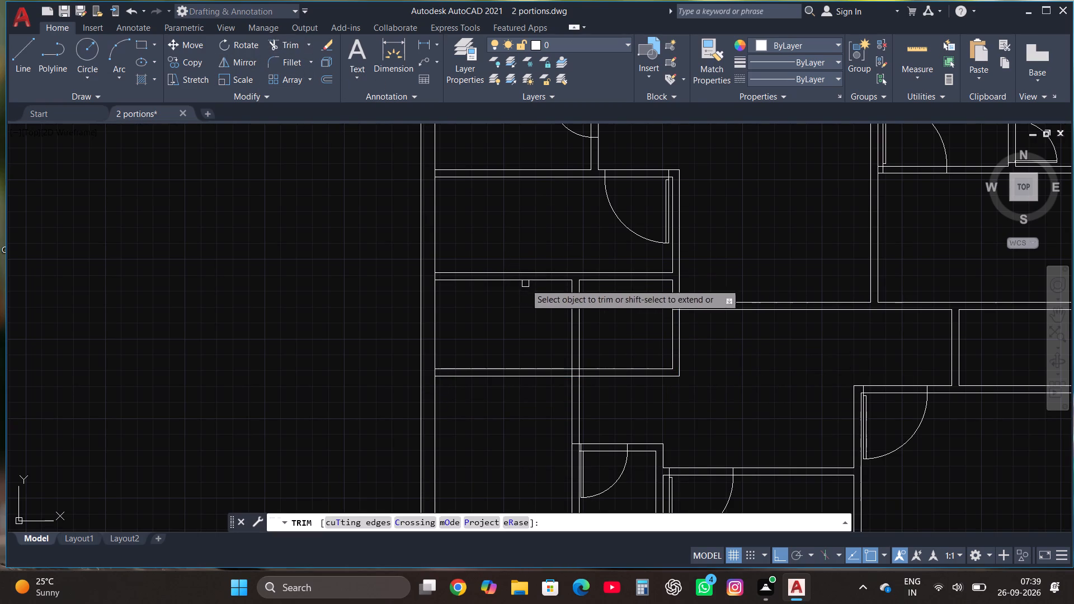
left_click_drag(533, 300, 633, 332)
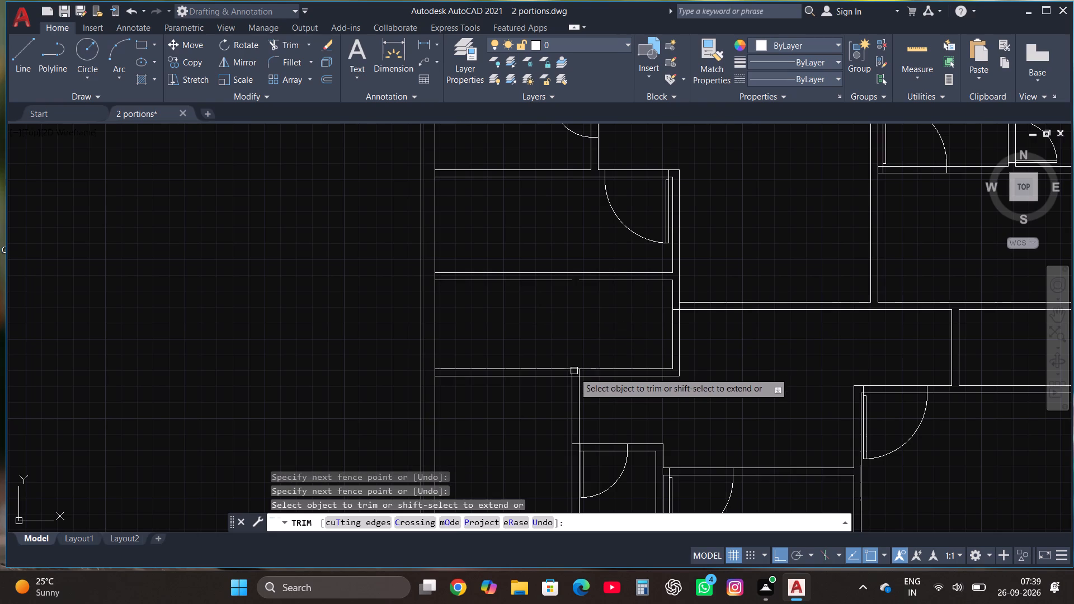
scroll(581, 380, "up", 3)
left_click(565, 358)
left_click(535, 353)
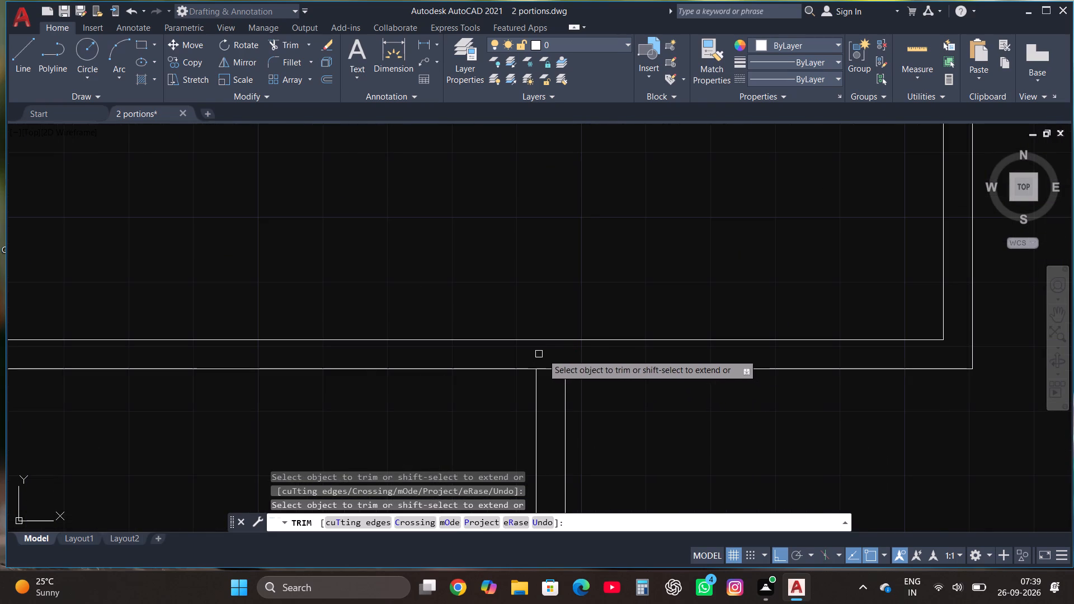
Trim the short line crossing the partition at the small narrow room's northwest corner.
scroll(546, 356, "down", 2)
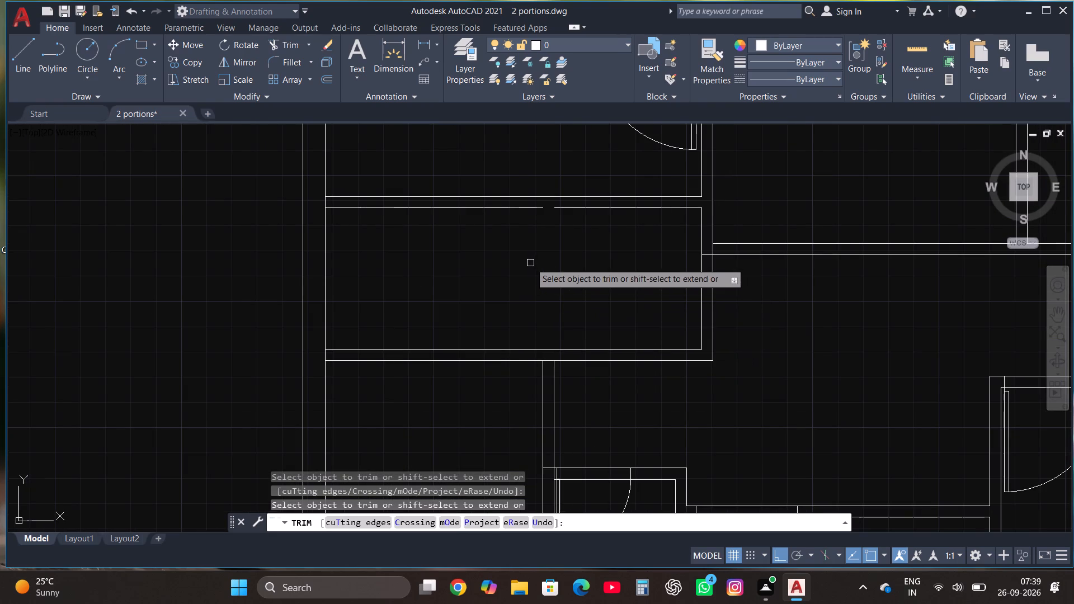
scroll(530, 277, "down", 2)
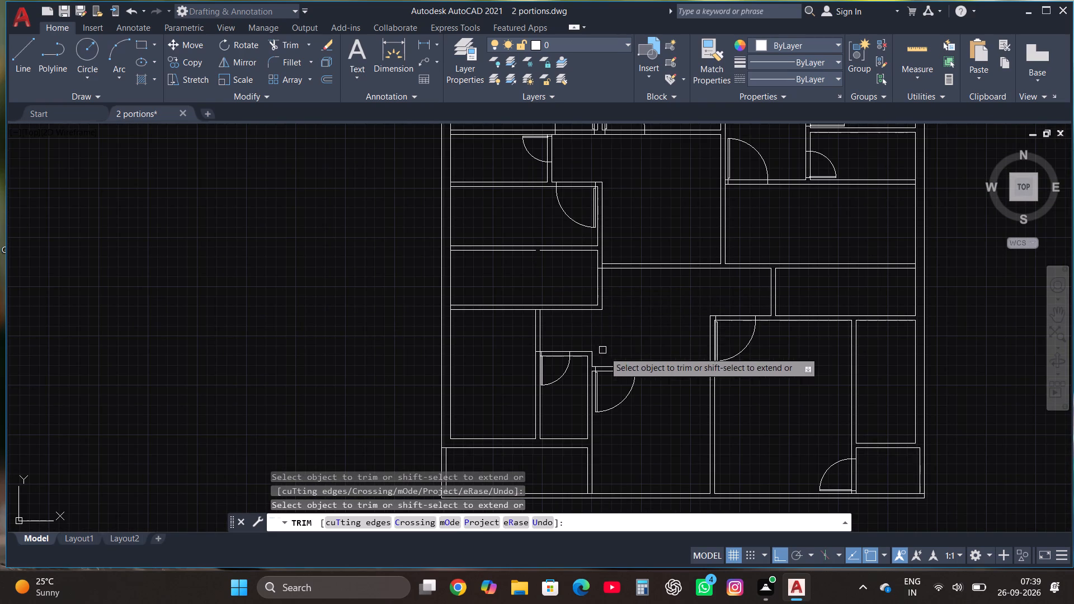
scroll(551, 339, "up", 2)
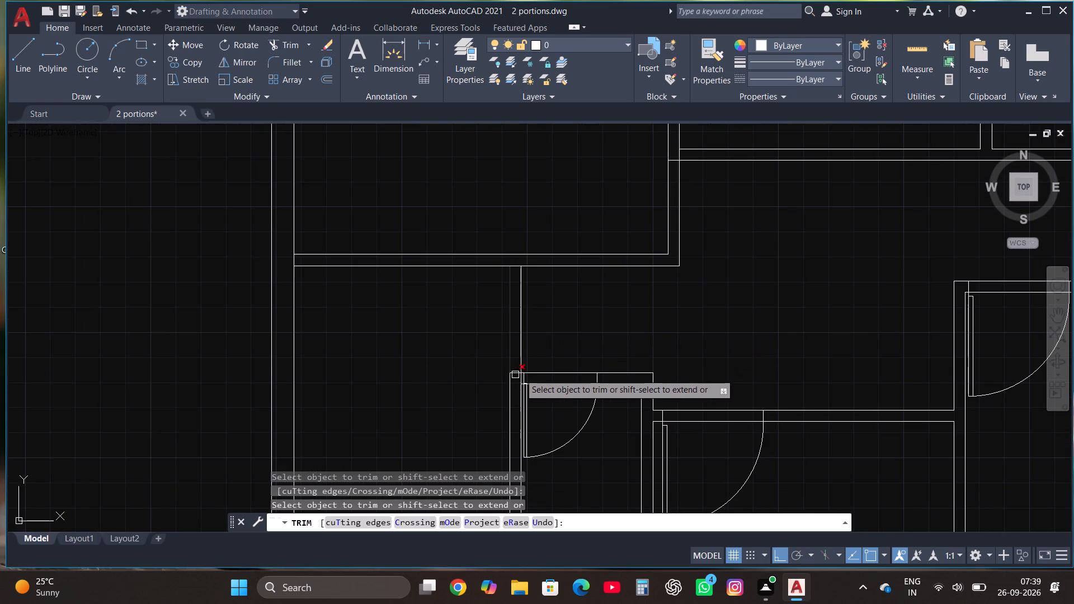
left_click(515, 375)
key("Escape")
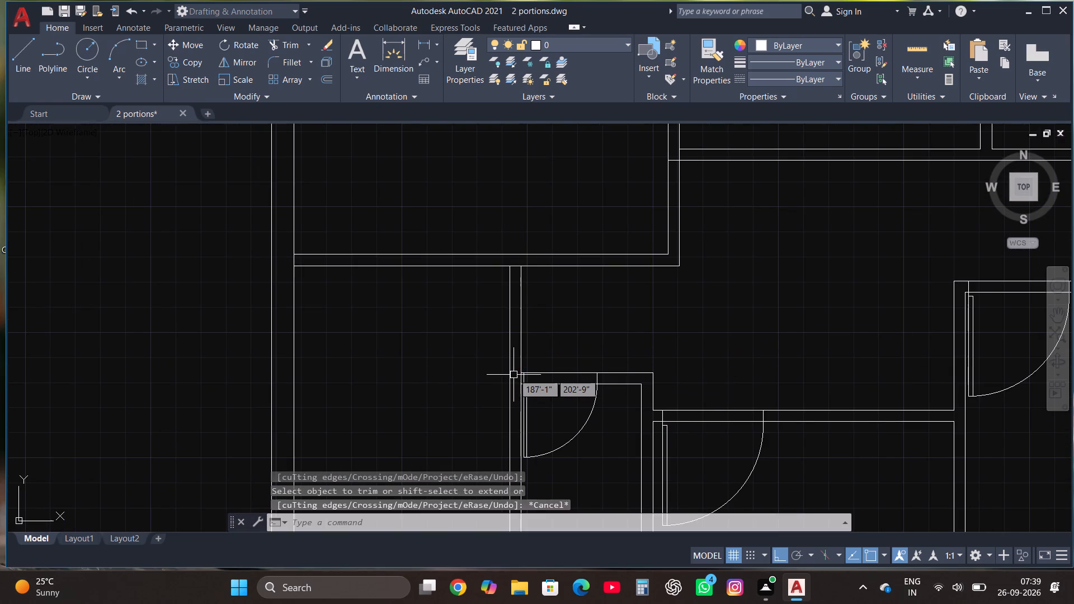
Draw a short line closing the gap in the new west room's north wall line where the old partition met it.
scroll(514, 380, "down", 2)
left_click(22, 61)
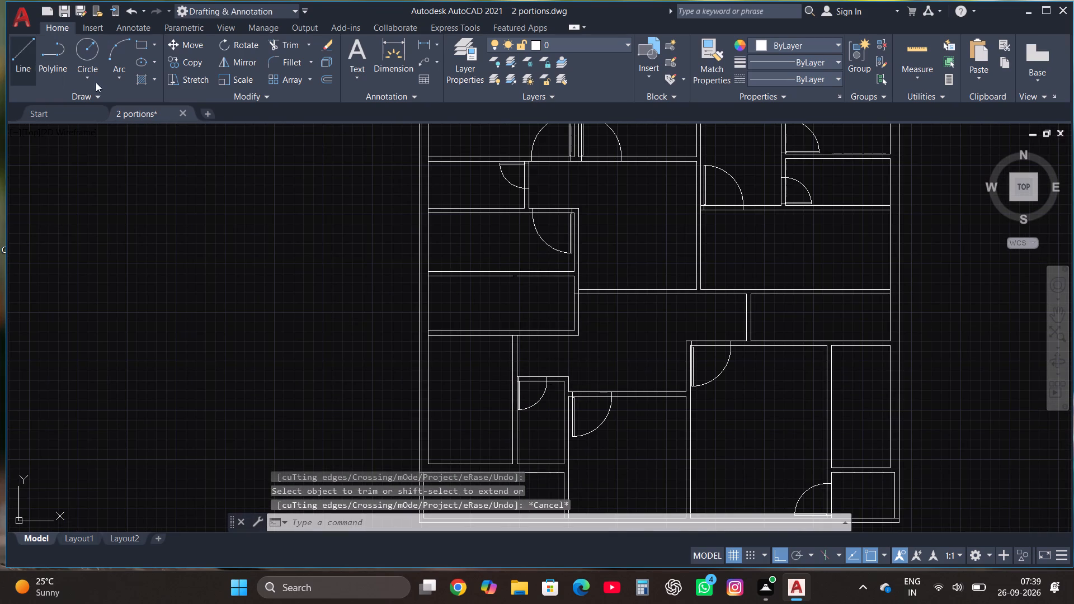
scroll(505, 270, "up", 3)
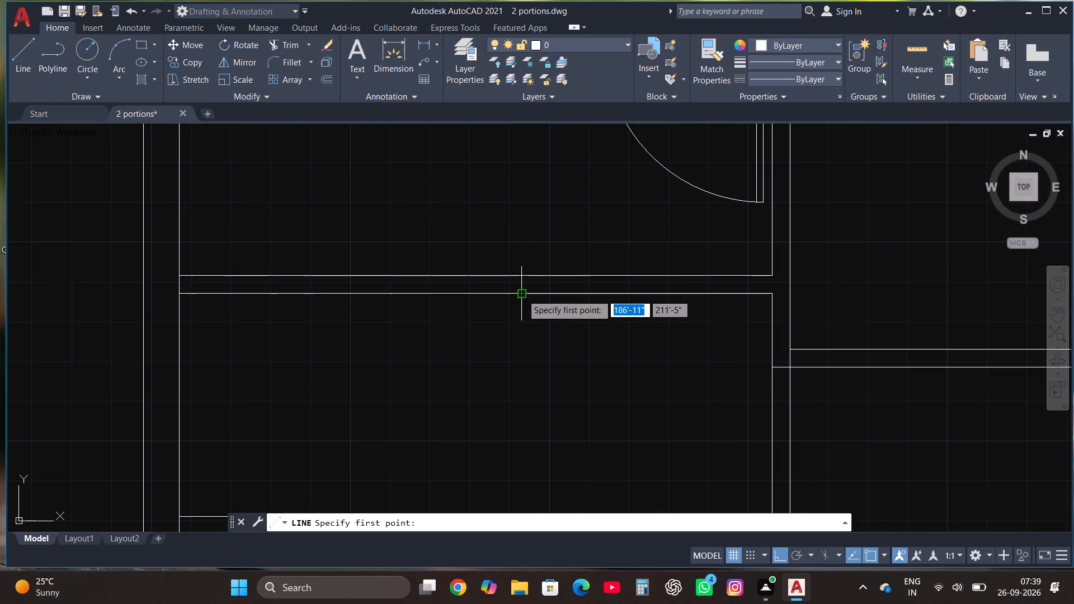
left_click(523, 294)
left_click(602, 297)
key("Escape")
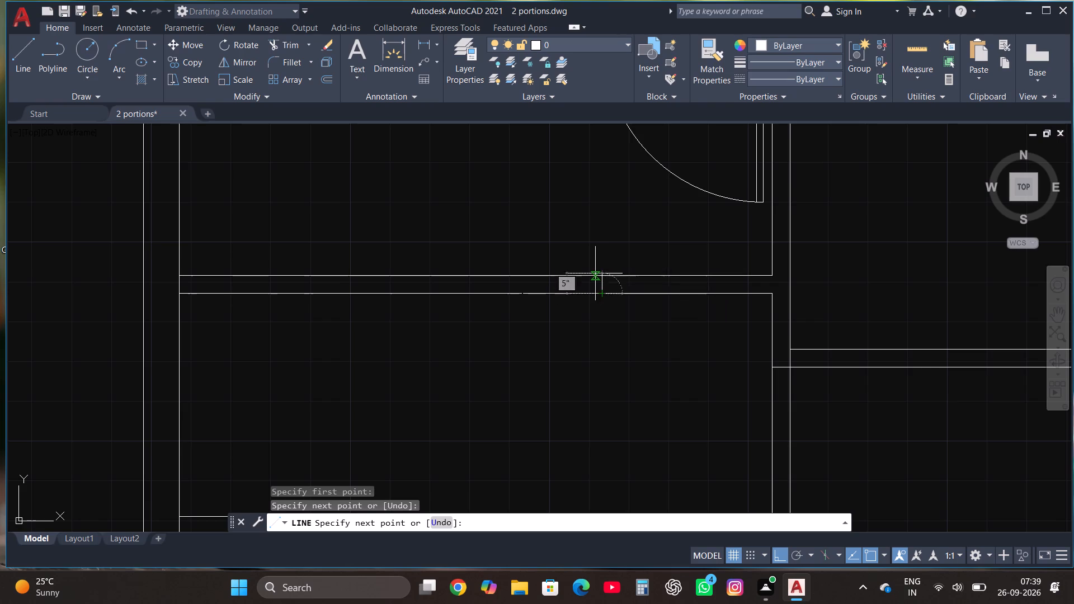
Copy the northwest door of the nearer spare set outside the plan, using its northeast endpoint as the base point.
scroll(574, 233, "down", 1)
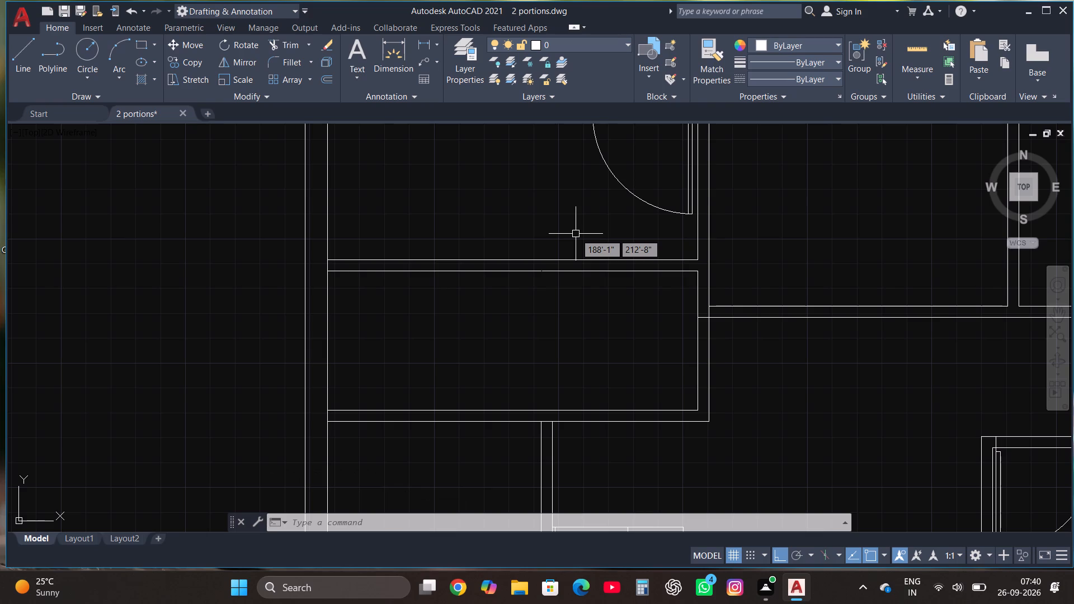
scroll(639, 342, "down", 2)
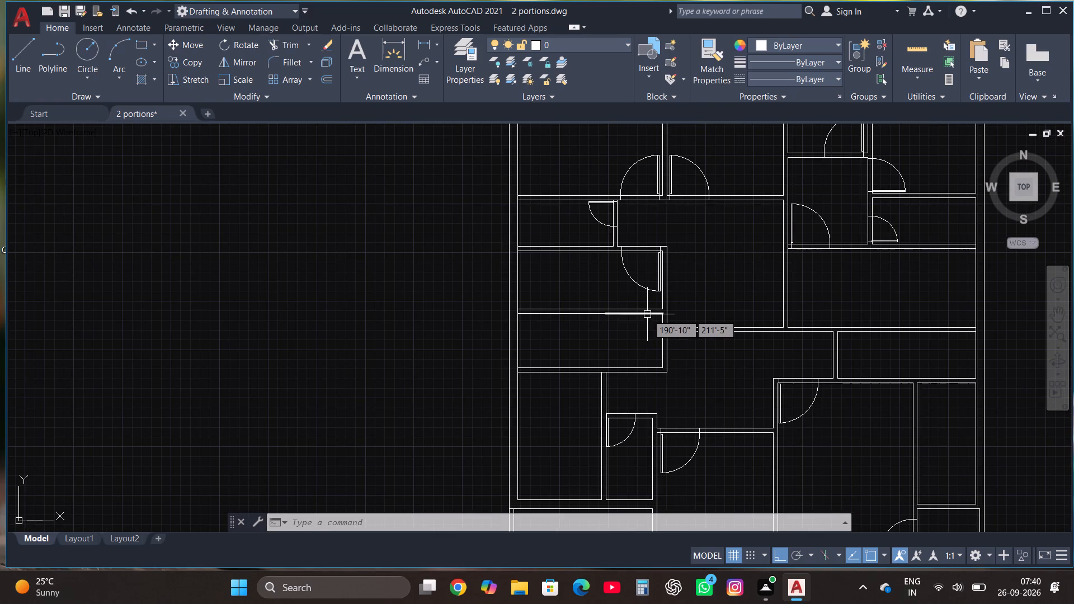
scroll(652, 271, "down", 1)
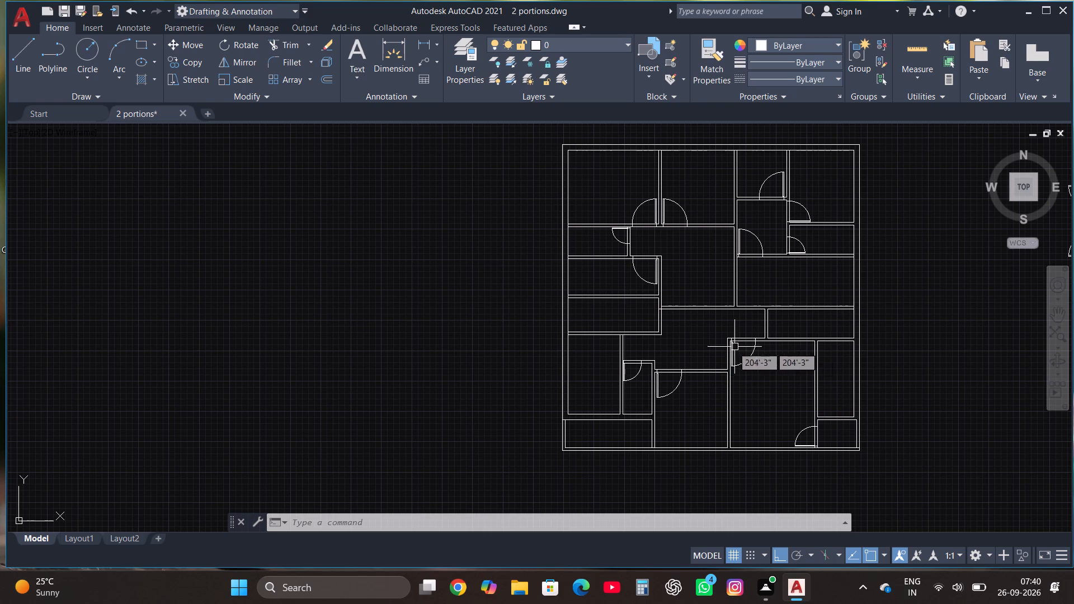
scroll(715, 328, "up", 1)
scroll(566, 357, "down", 1)
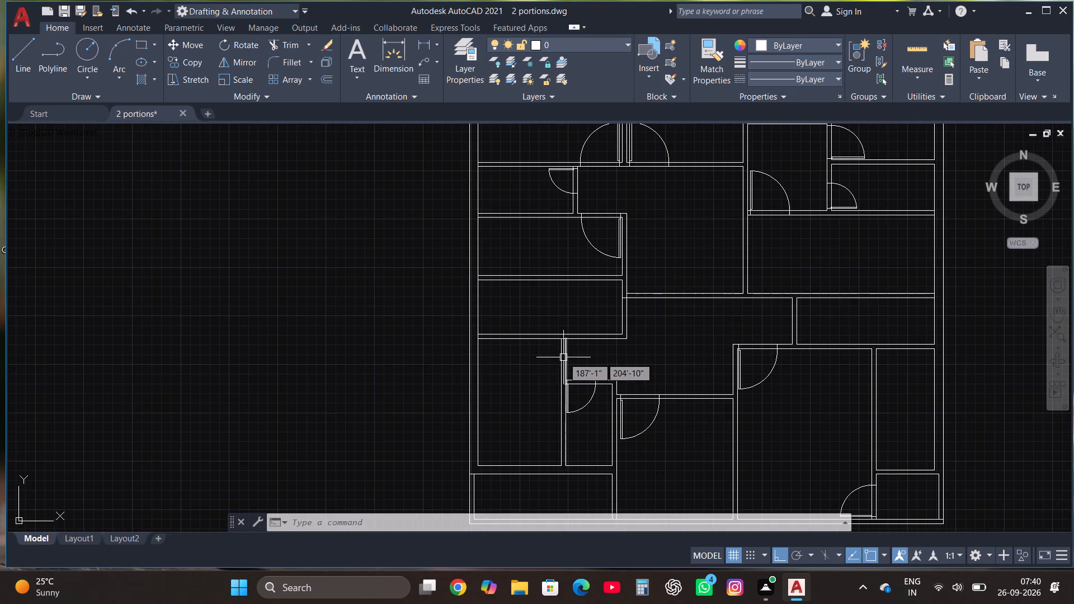
scroll(682, 389, "down", 1)
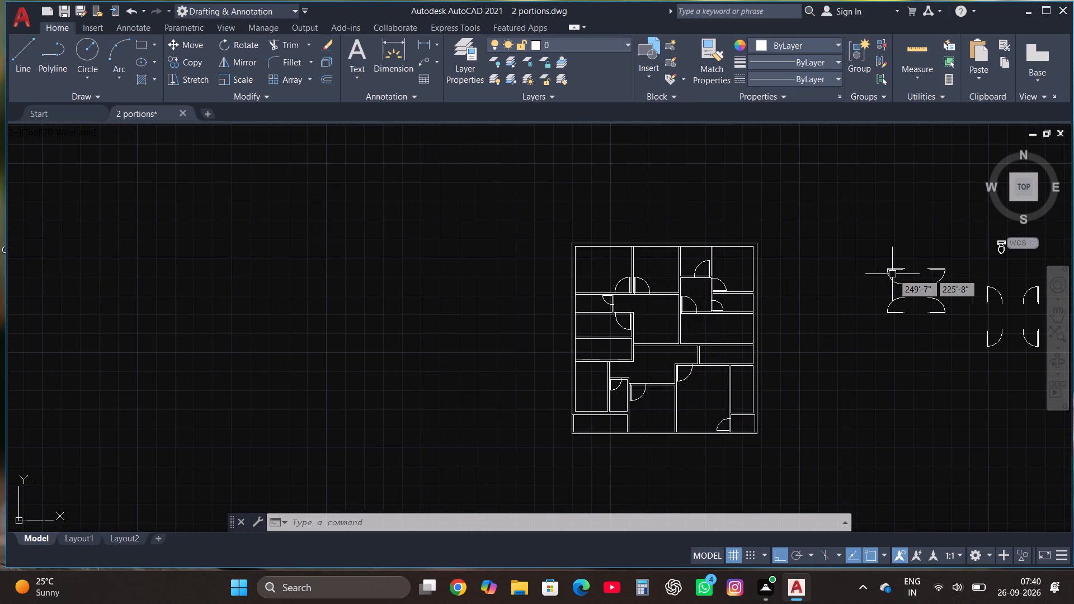
left_click(893, 272)
left_click(180, 63)
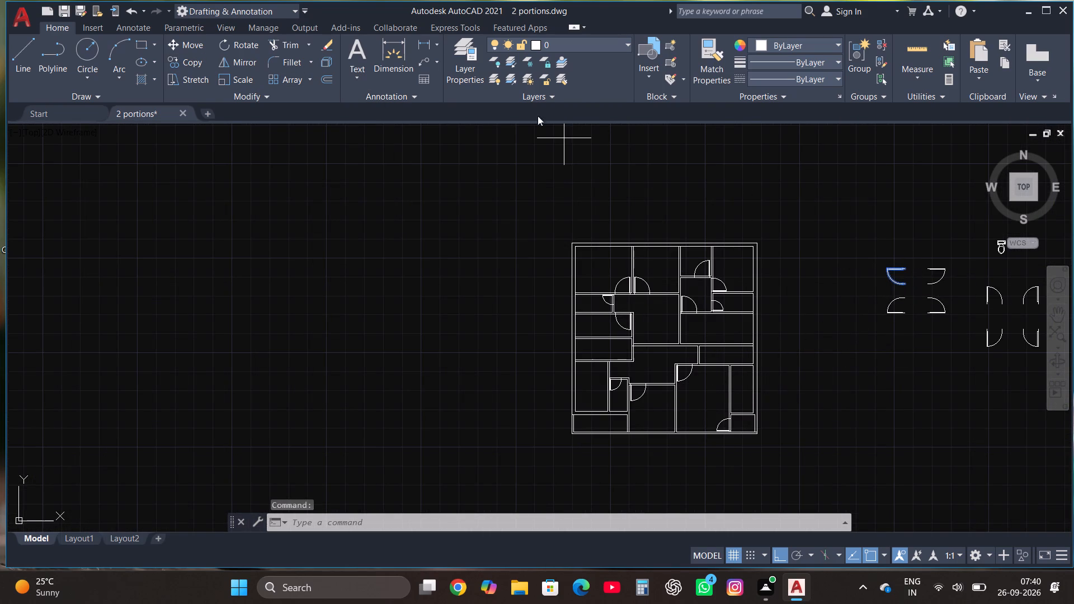
scroll(900, 266, "up", 3)
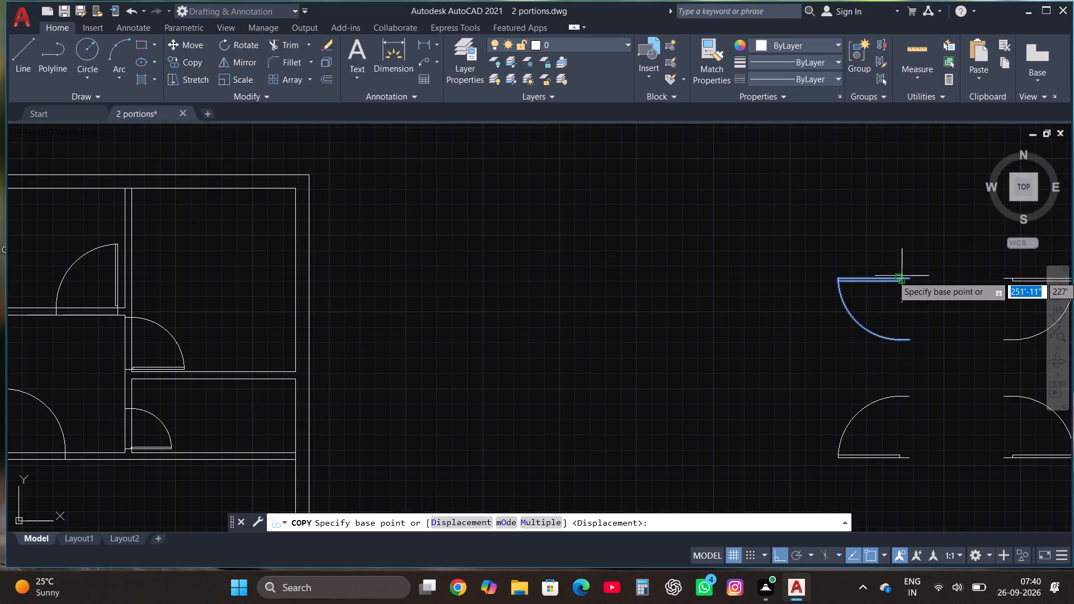
left_click(912, 276)
scroll(912, 254, "down", 5)
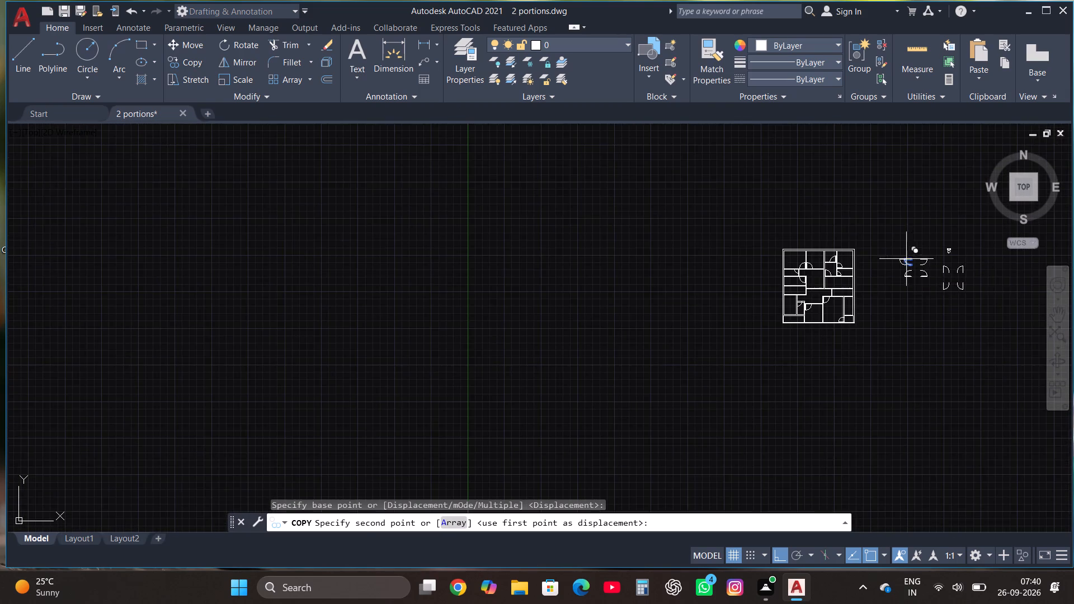
Place the copied door on the east partition of the room south of the new west room, just below that room's north wall.
scroll(814, 294, "up", 5)
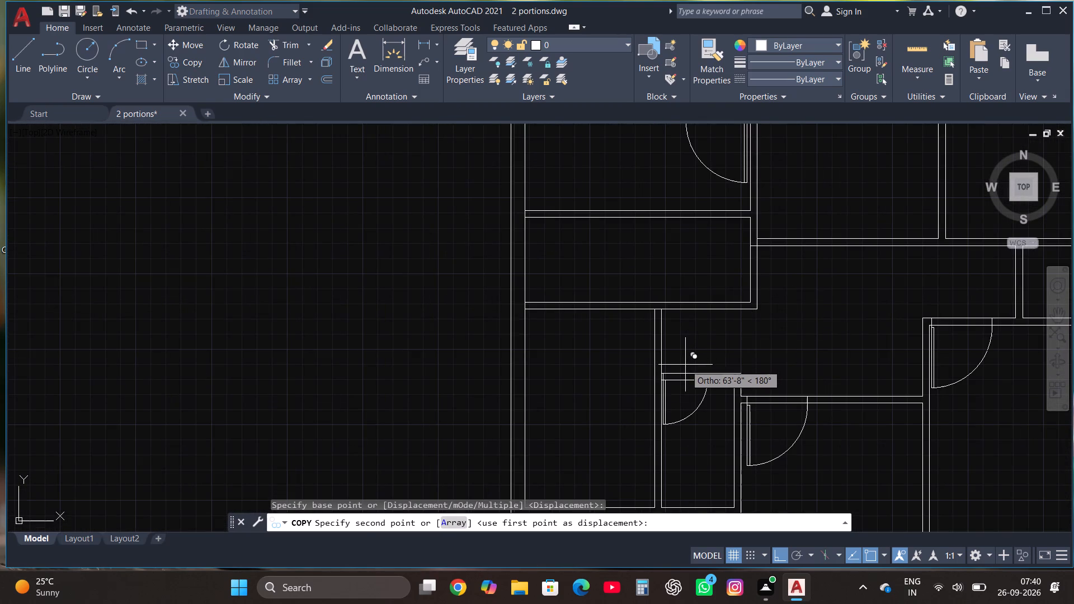
key("F8")
scroll(676, 337, "up", 2)
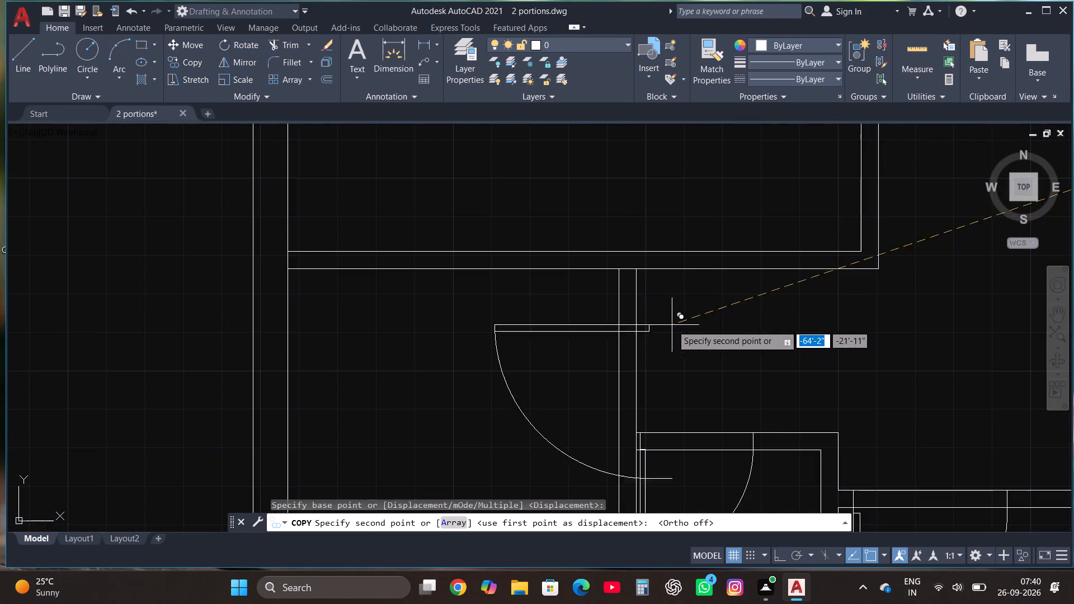
left_click(637, 274)
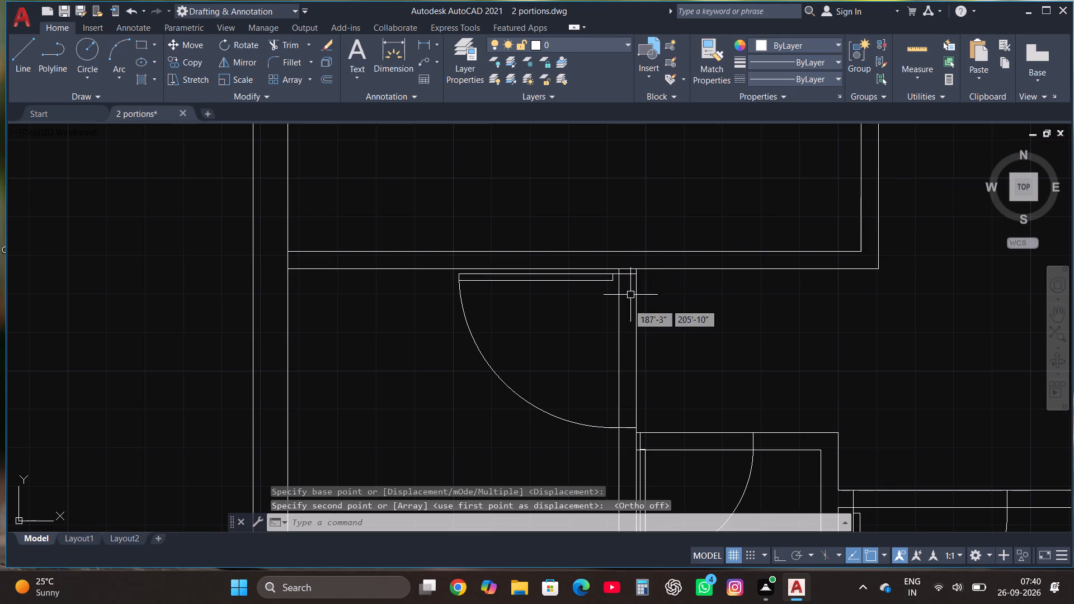
Scale the newly placed door down slightly about its northeast endpoint so it clears the small narrow room's corner.
scroll(585, 393, "down", 2)
scroll(600, 399, "up", 2)
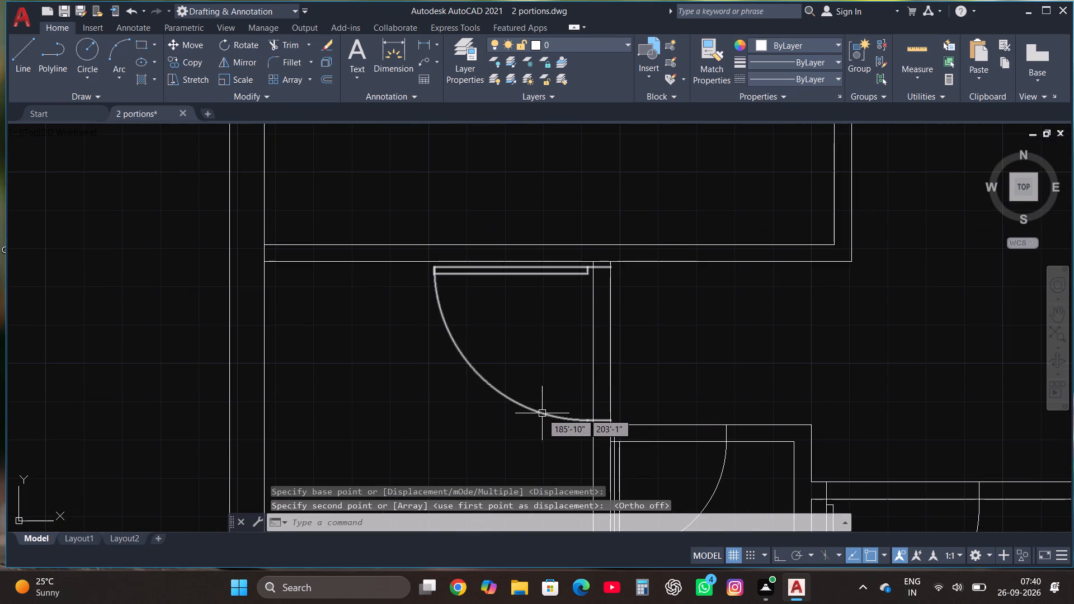
left_click(542, 413)
left_click(241, 77)
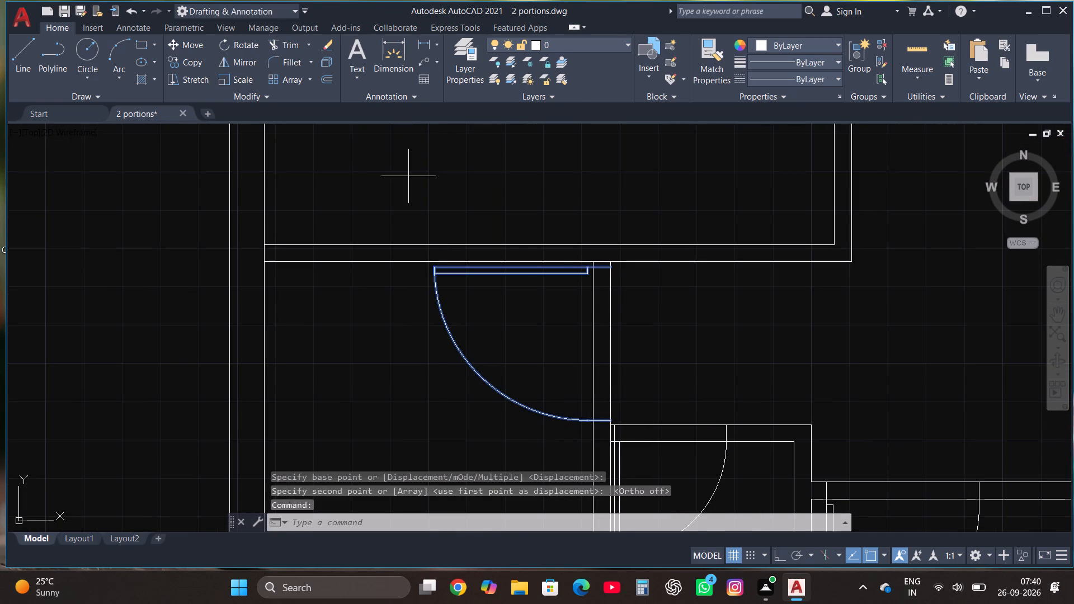
left_click(613, 268)
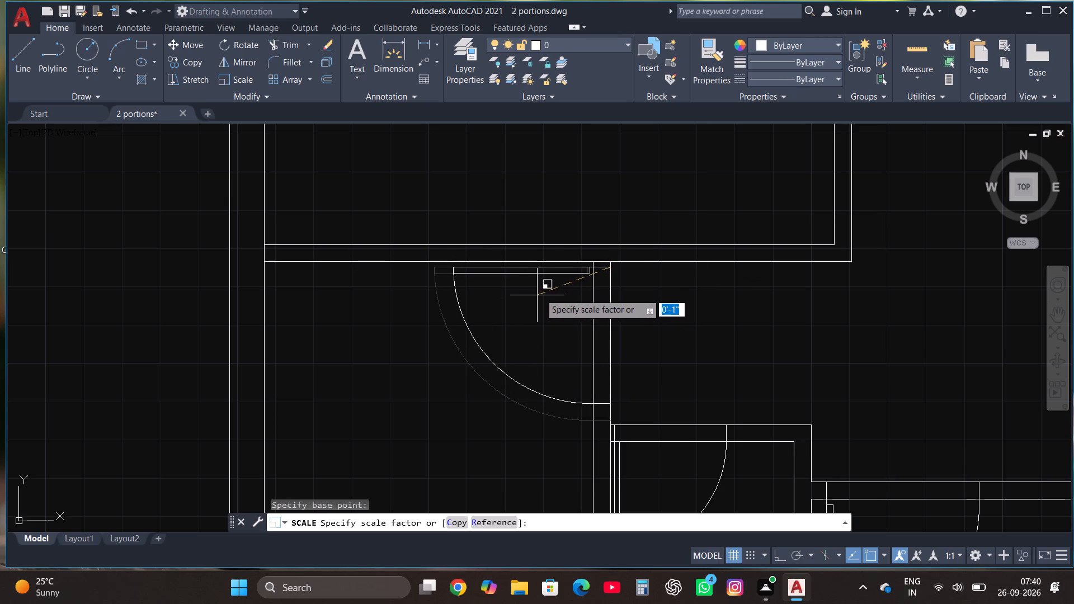
left_click(540, 291)
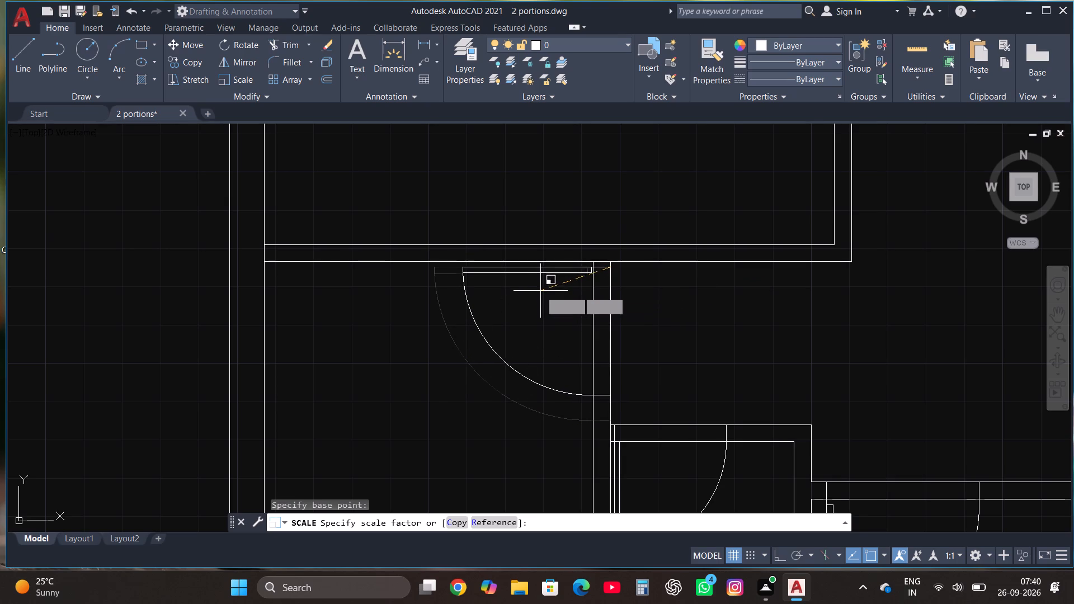
Copy the northeast door of the farther spare set by its southeast endpoint onto the new west room's south wall, near the southeast corner.
scroll(513, 265, "down", 3)
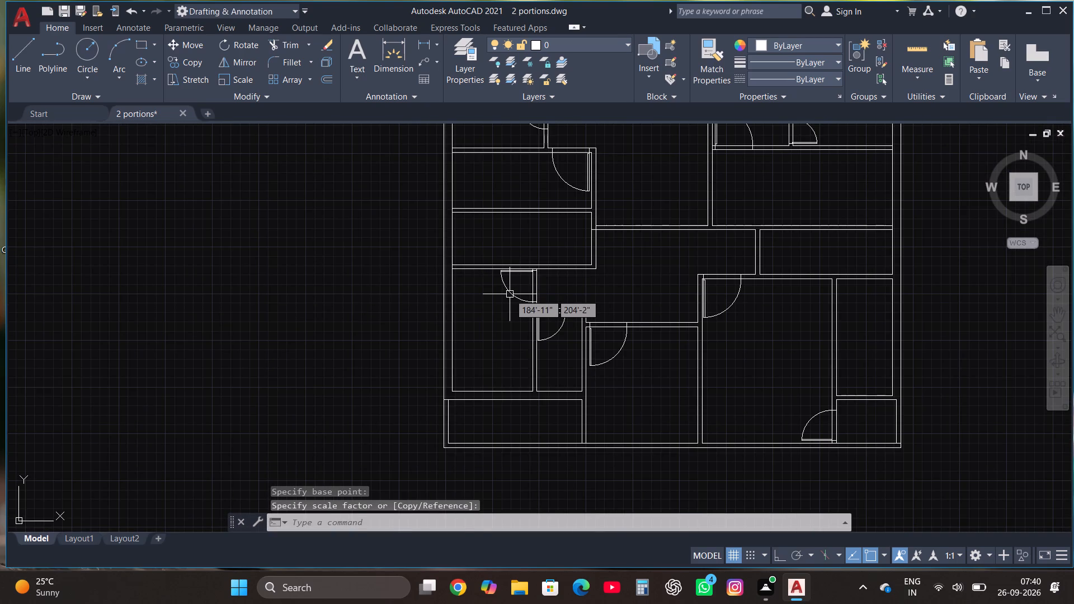
scroll(510, 299, "down", 2)
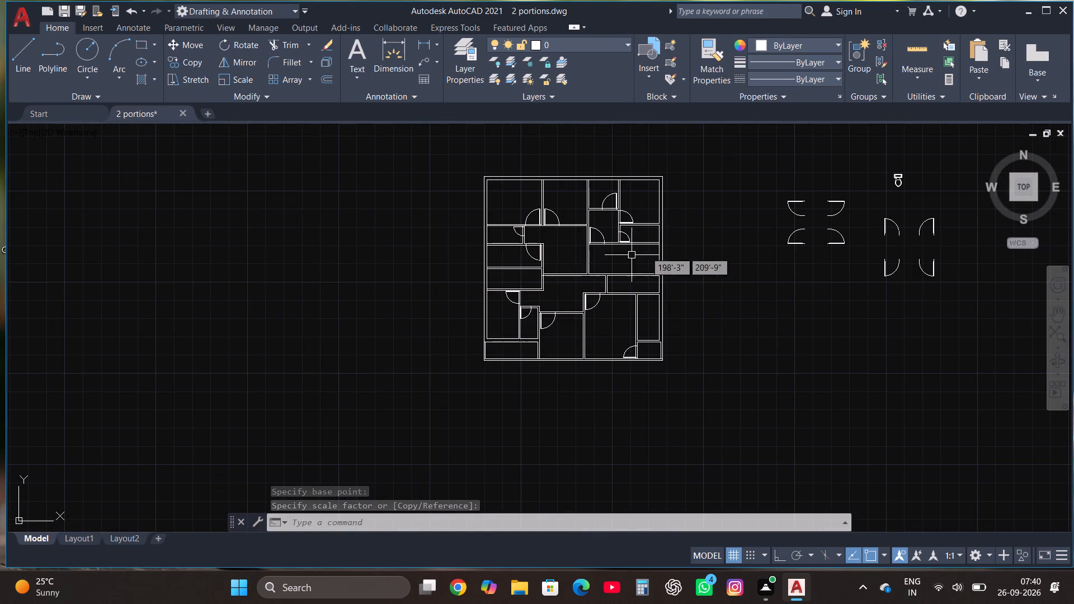
left_click(933, 230)
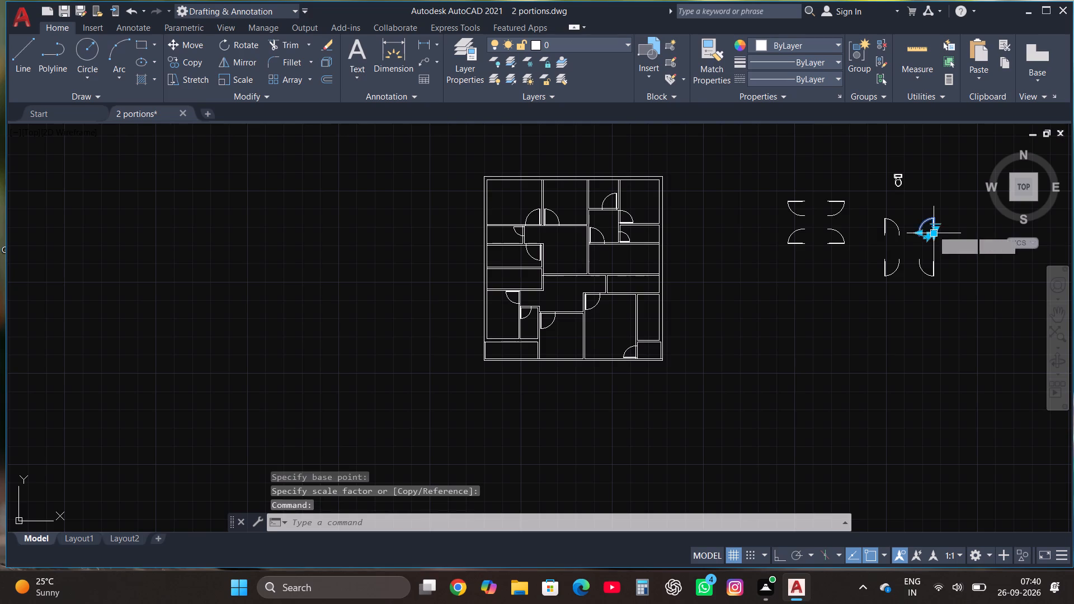
left_click(184, 59)
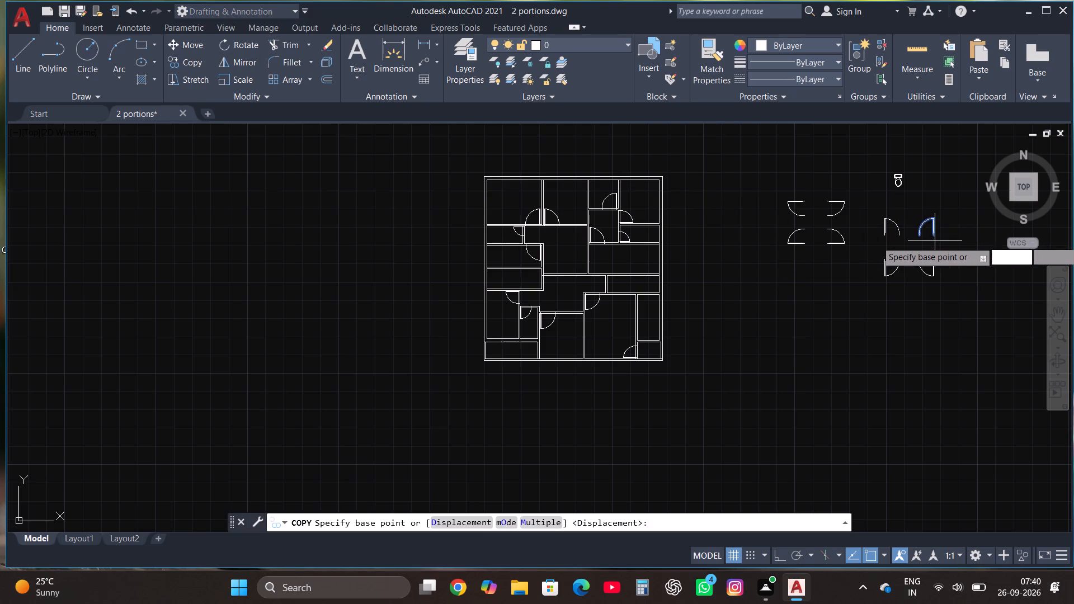
scroll(933, 239, "up", 2)
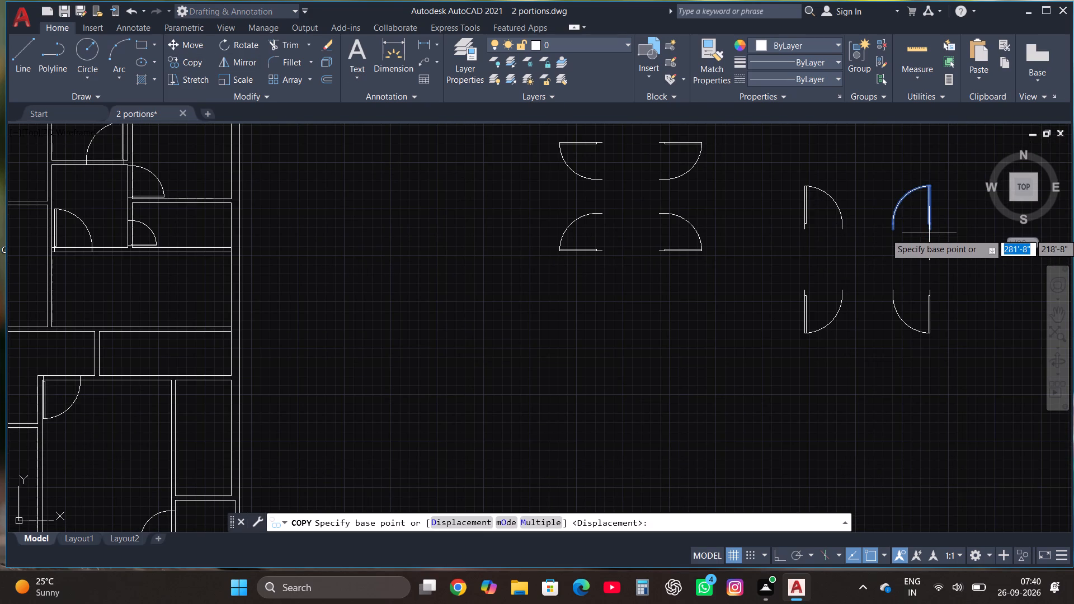
scroll(929, 231, "up", 2)
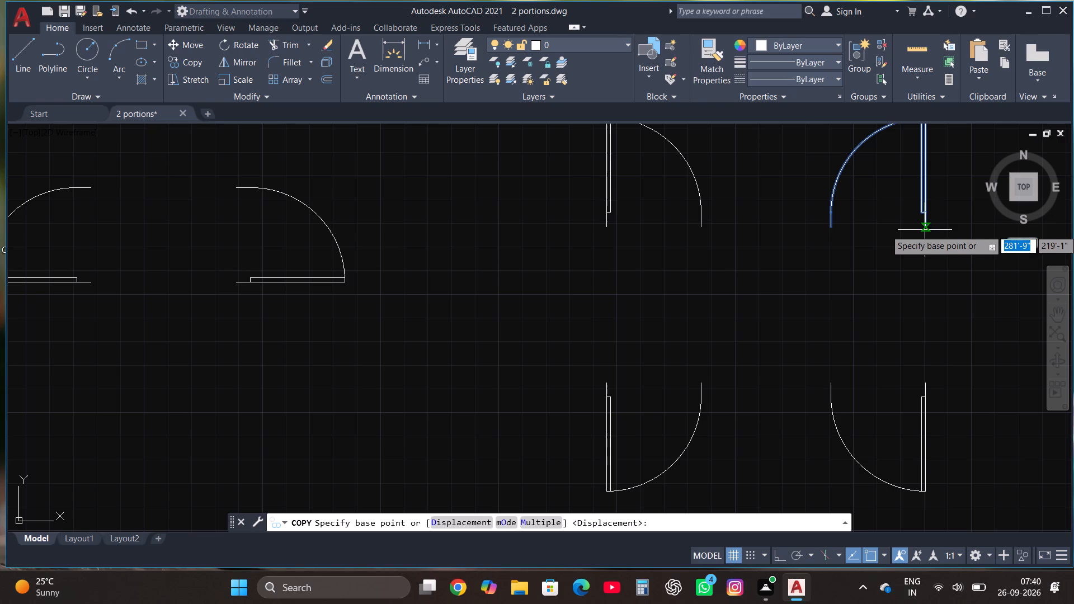
left_click(925, 229)
scroll(802, 340, "down", 4)
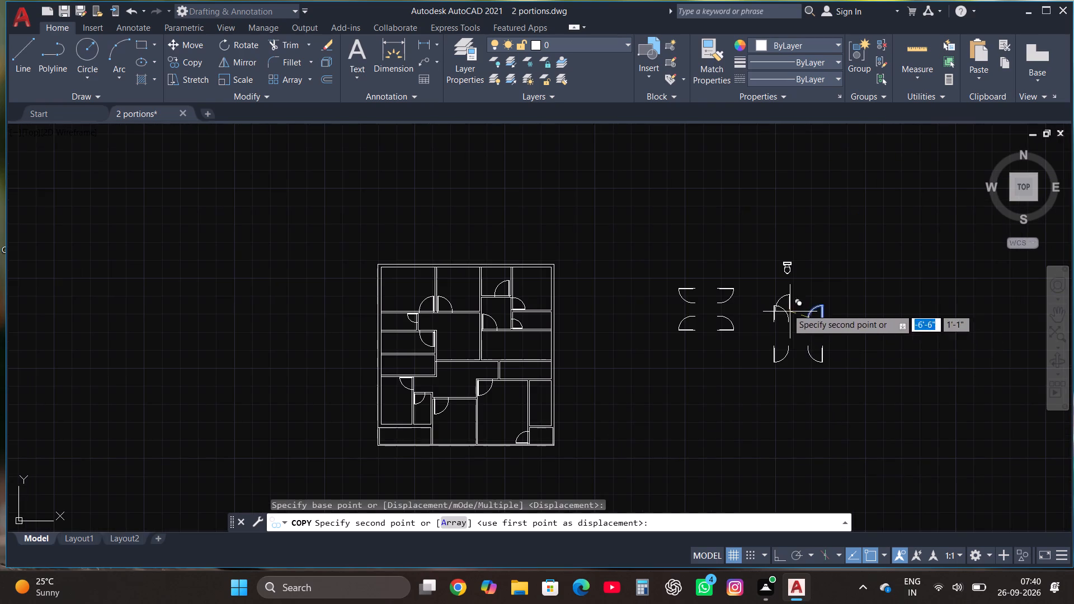
scroll(817, 280, "down", 1)
scroll(580, 345, "up", 4)
scroll(521, 311, "up", 1)
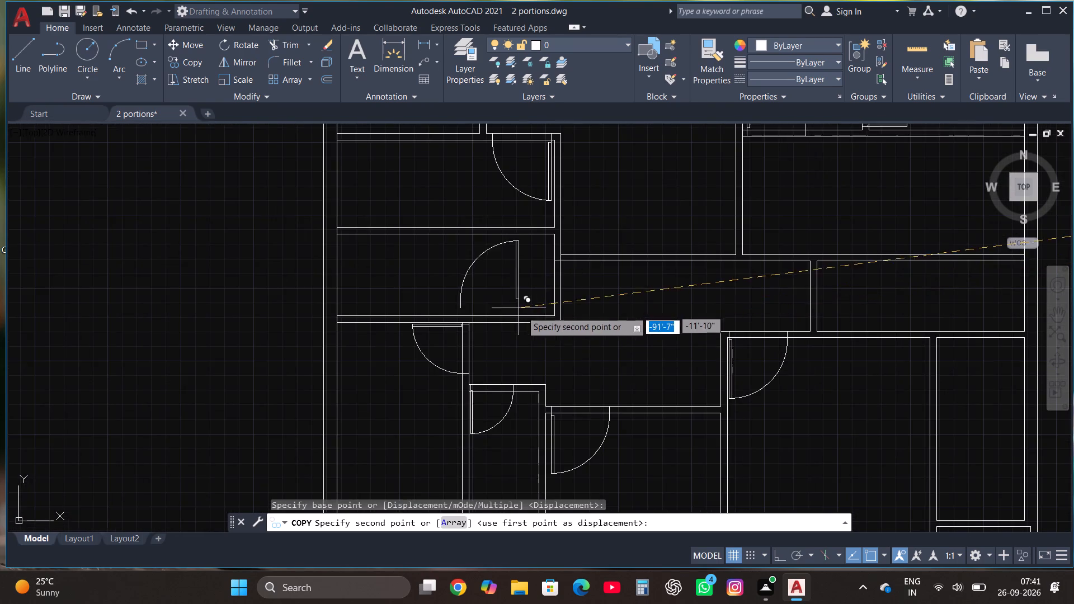
scroll(521, 311, "up", 2)
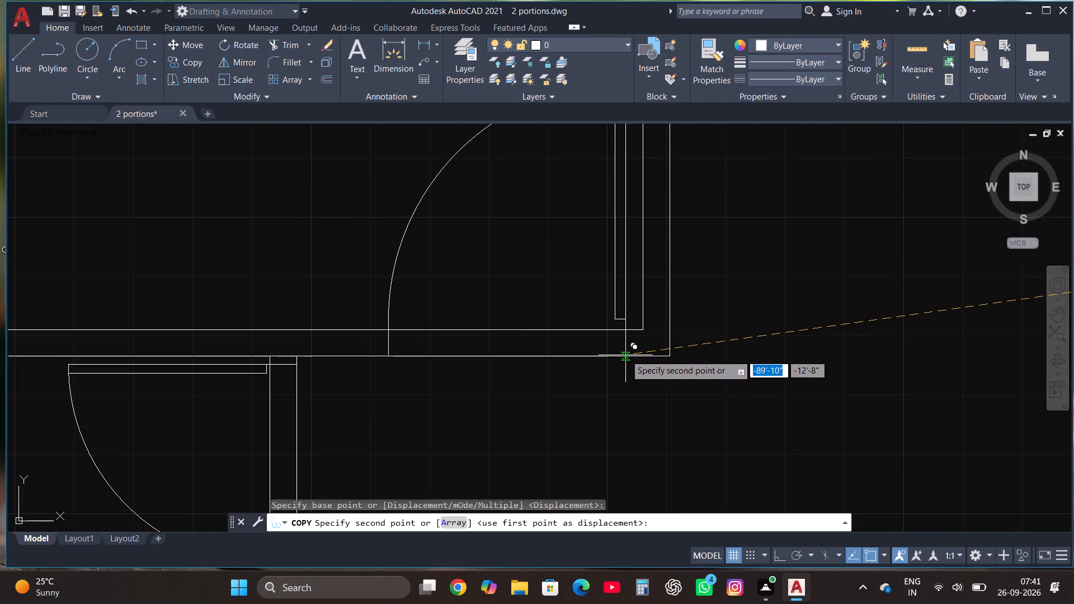
left_click(625, 355)
Copy the northeast door of the nearer spare set by its northwest endpoint onto the southeast narrow room's west partition, just below its north wall.
scroll(422, 259, "down", 2)
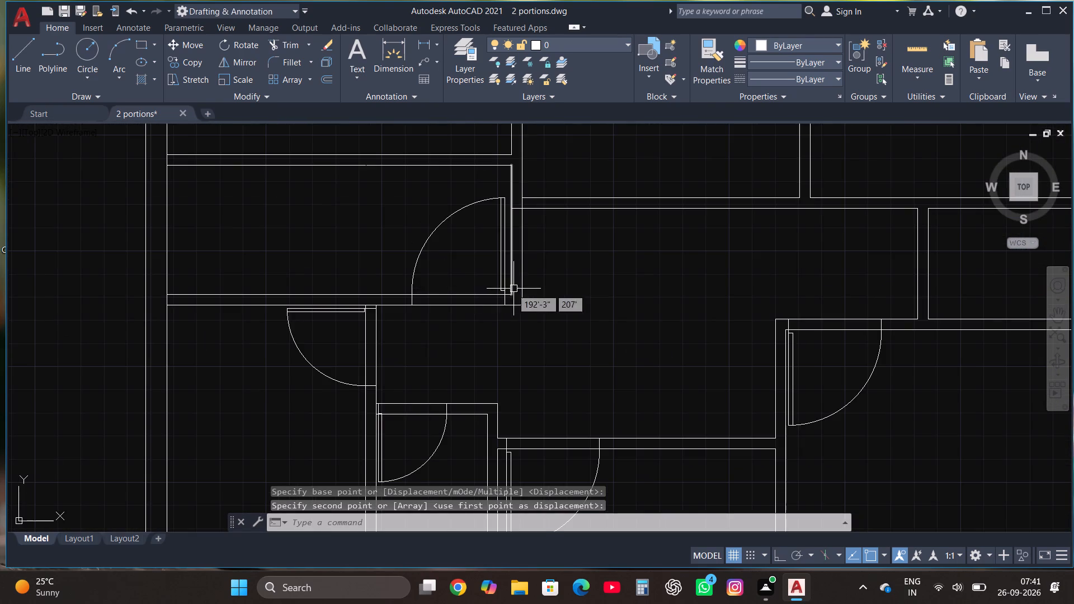
scroll(449, 256, "down", 2)
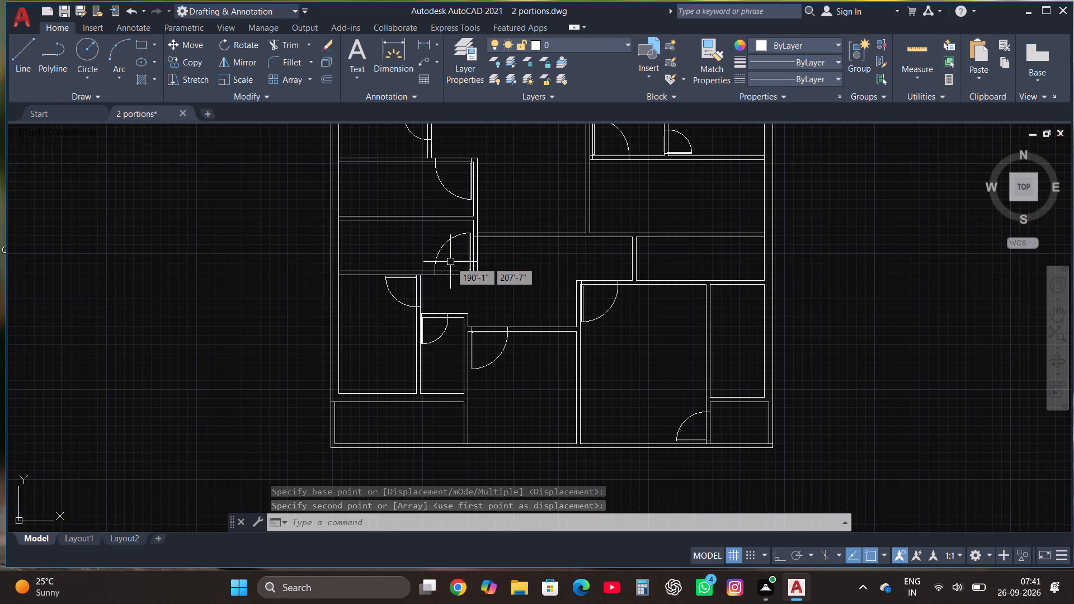
scroll(450, 262, "down", 2)
scroll(774, 183, "up", 1)
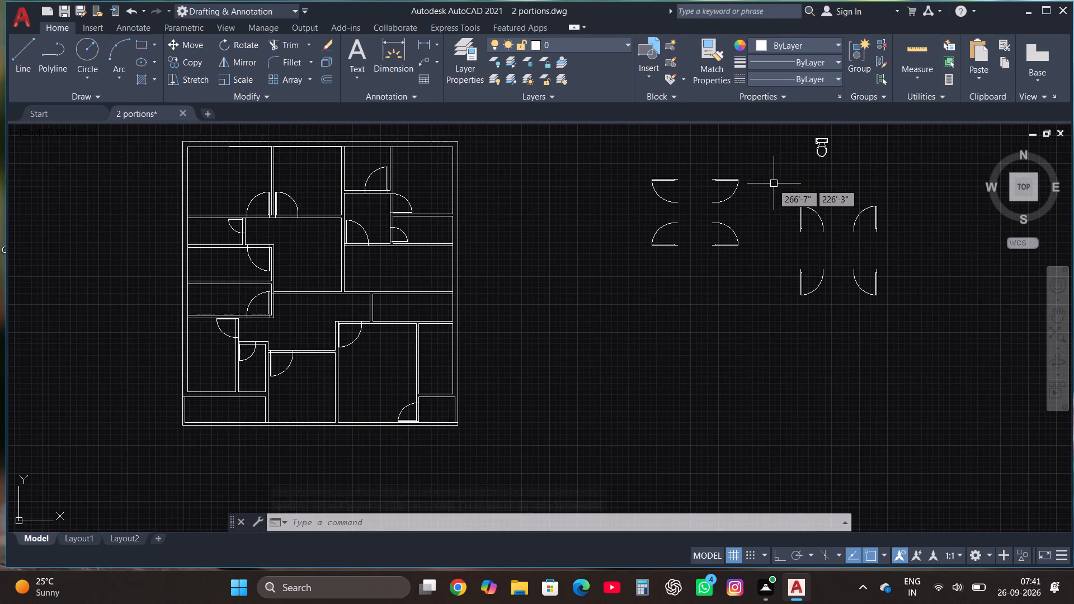
left_click(718, 180)
left_click(196, 62)
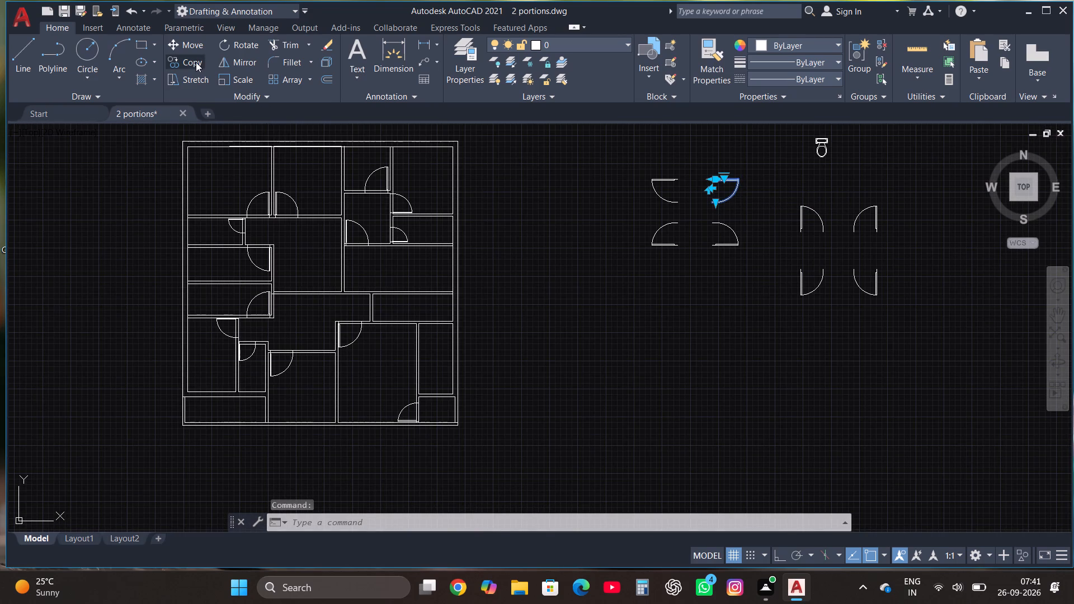
scroll(715, 169, "up", 2)
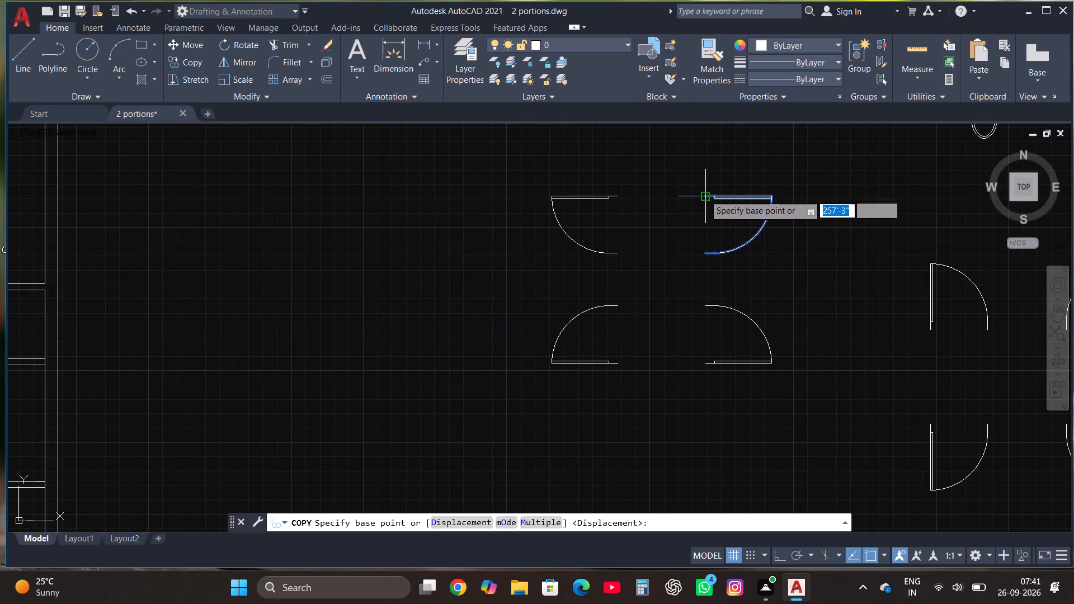
left_click(704, 197)
scroll(751, 205, "down", 3)
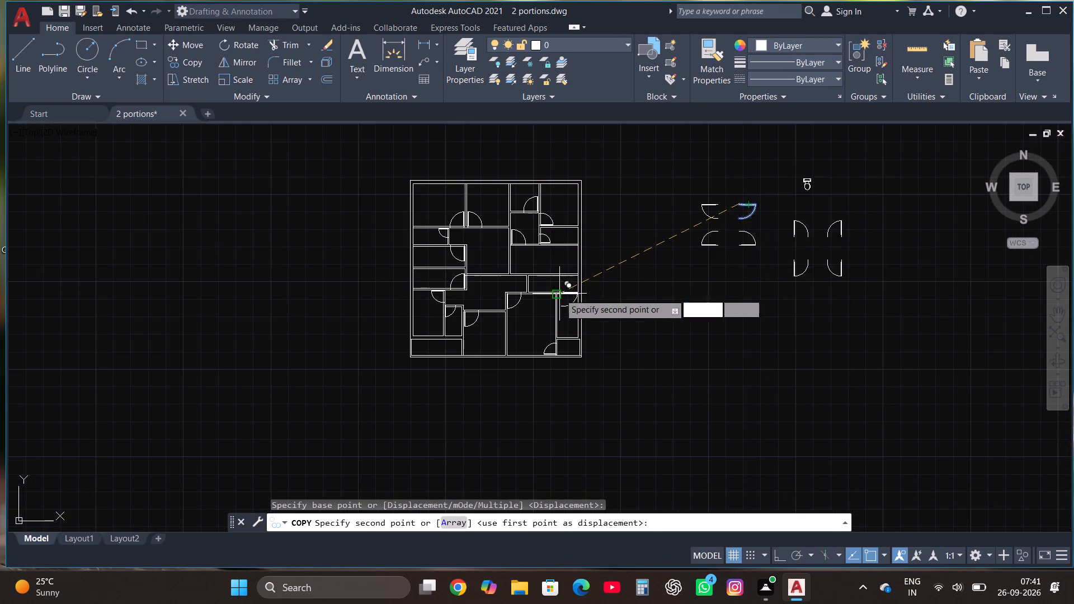
scroll(559, 294, "up", 6)
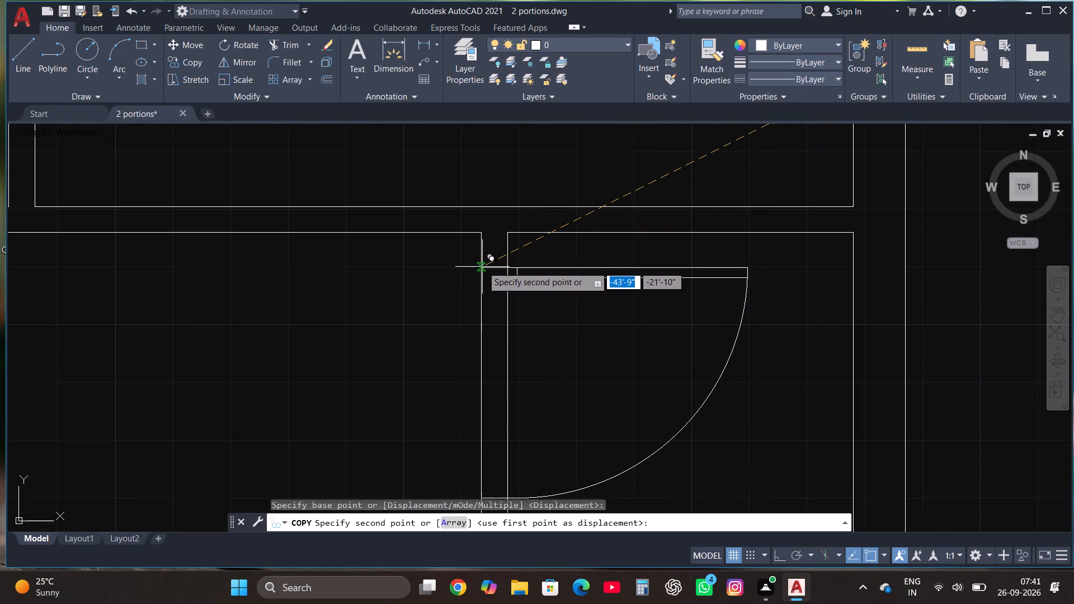
left_click(482, 265)
Copy the farther spare set's northwest door by its southwest endpoint onto the south wall of the small east room, near its southwest corner.
scroll(666, 230, "down", 3)
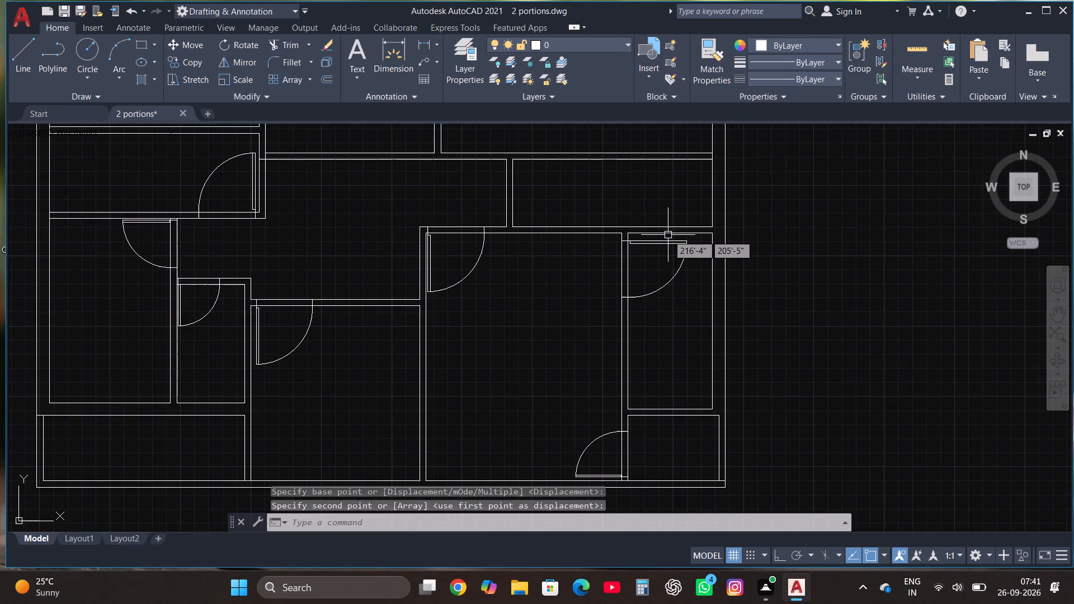
scroll(596, 353, "down", 2)
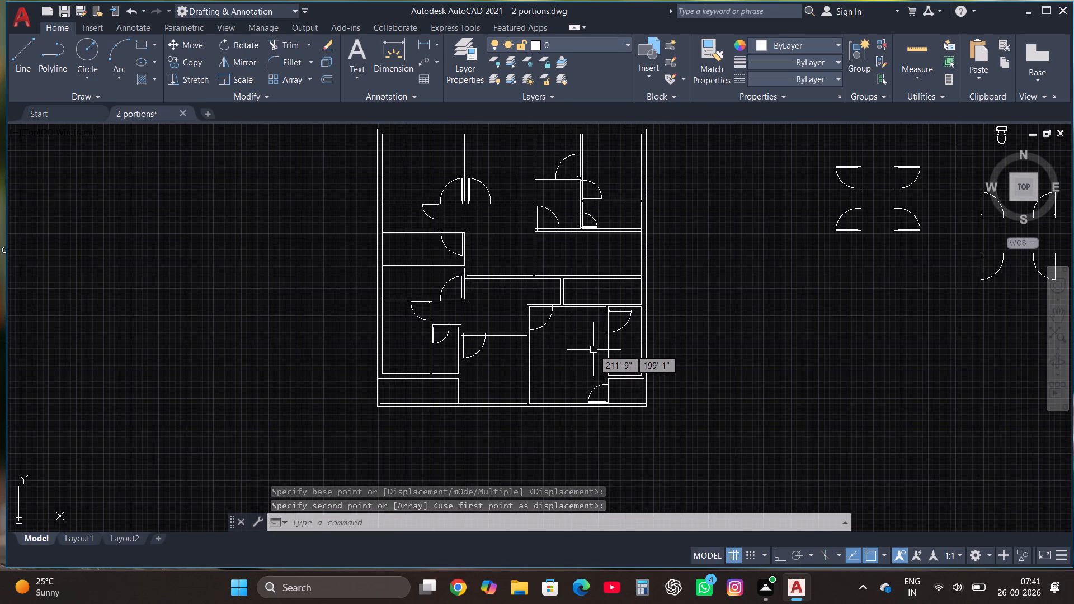
scroll(593, 350, "down", 1)
left_click(839, 257)
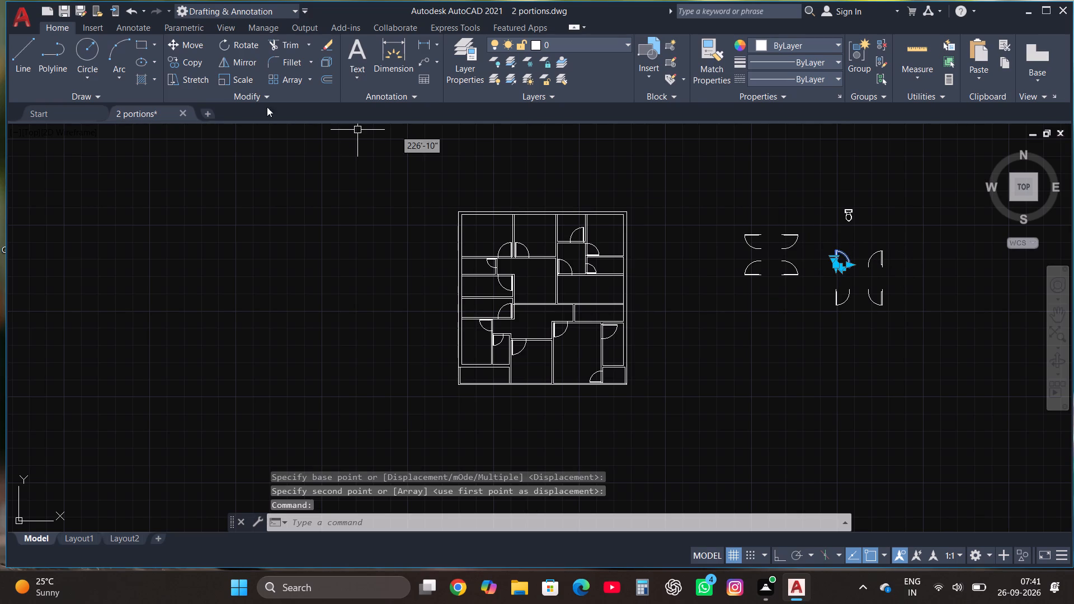
left_click(193, 59)
scroll(847, 259, "up", 3)
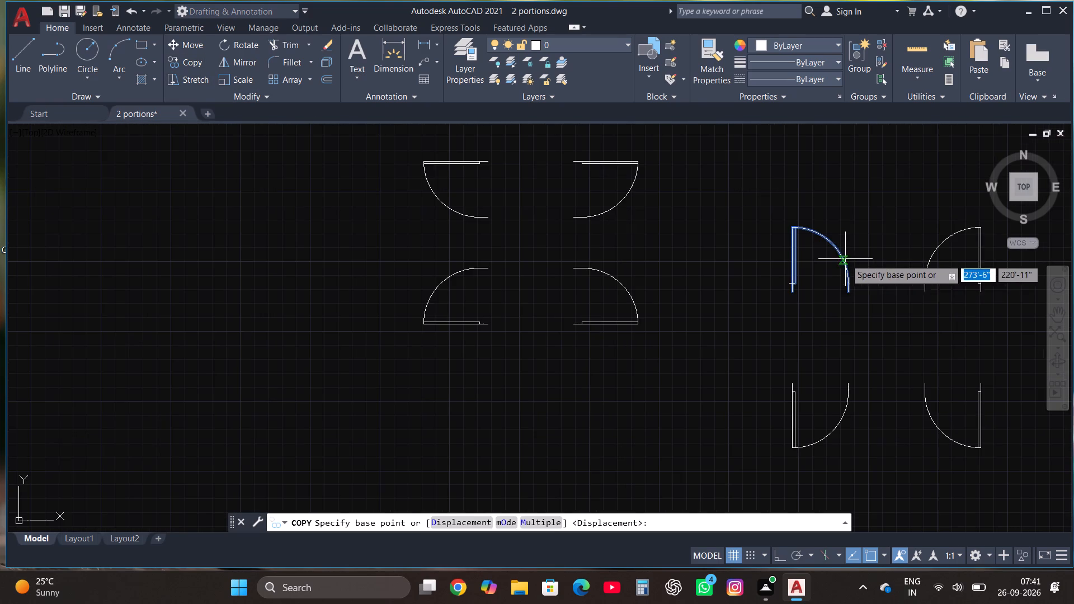
left_click(792, 294)
scroll(813, 277, "down", 3)
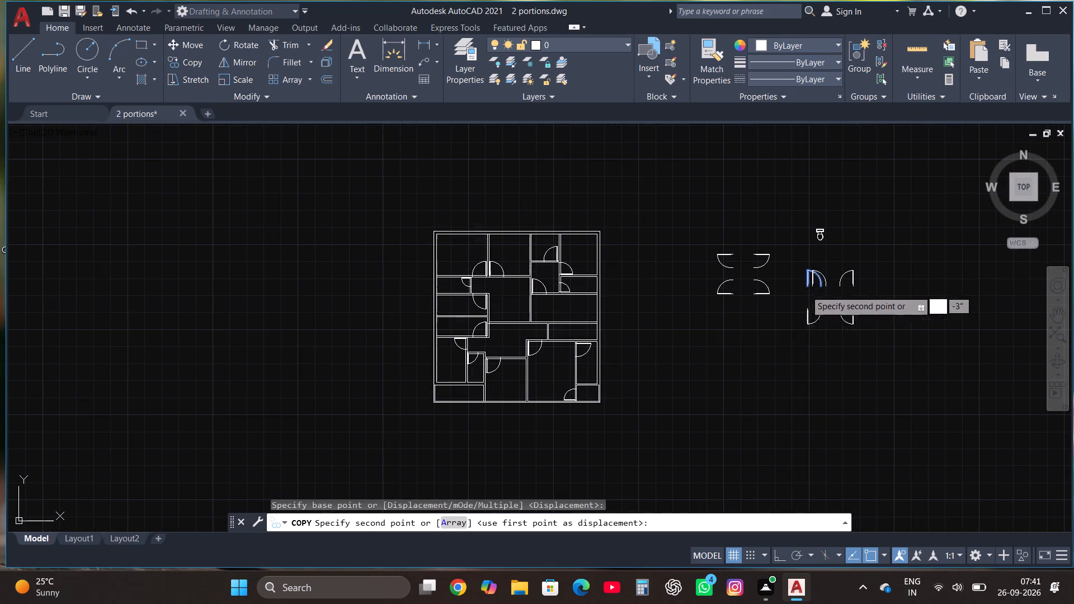
scroll(548, 342, "up", 5)
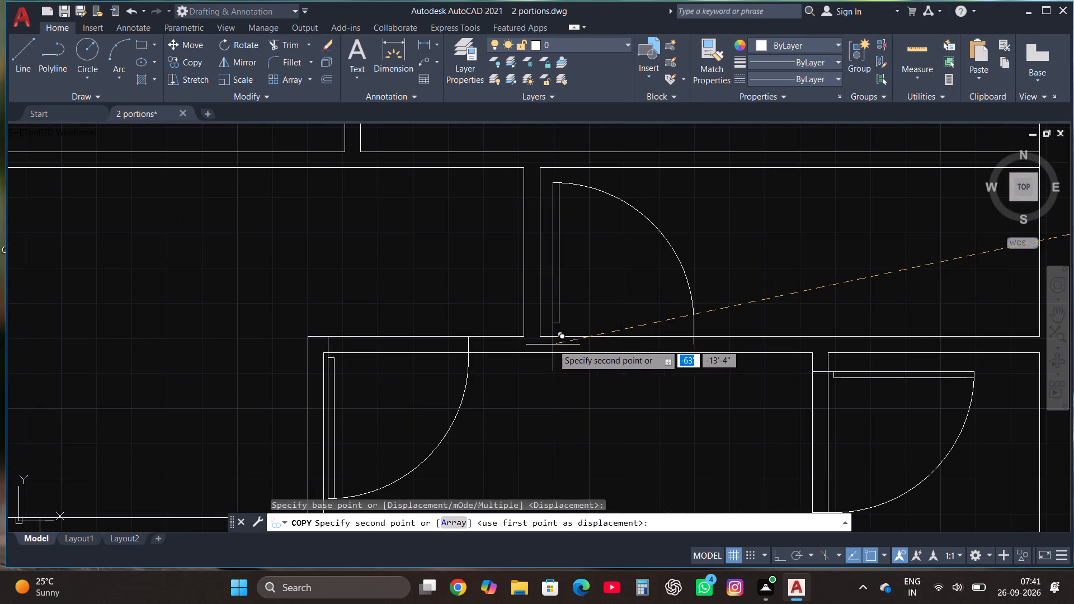
left_click(552, 351)
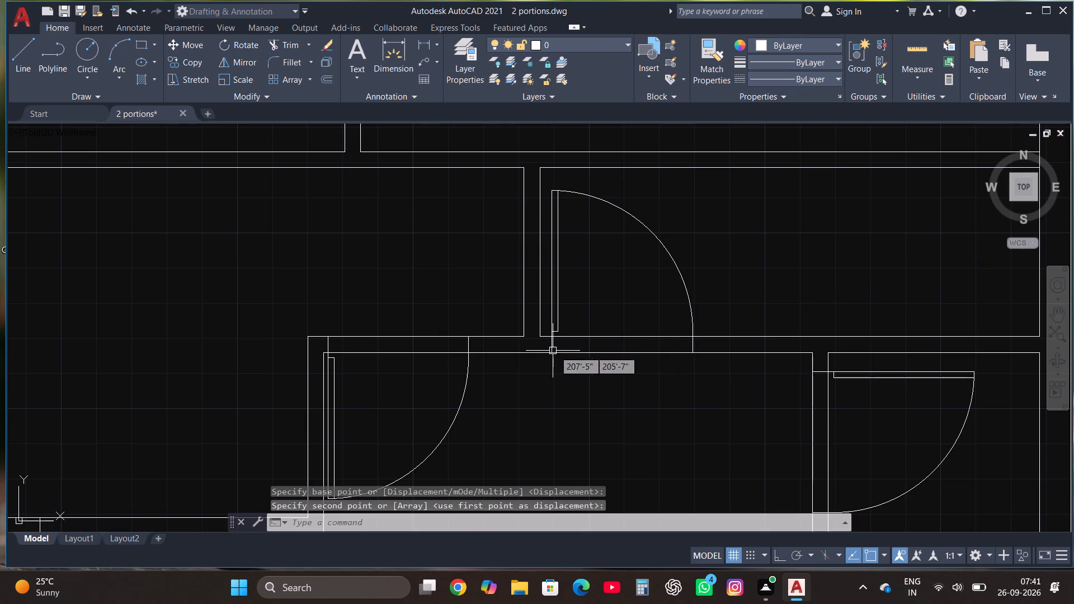
Scale the small east room's door down about its southwest endpoint so it fits inside the room.
left_click(682, 270)
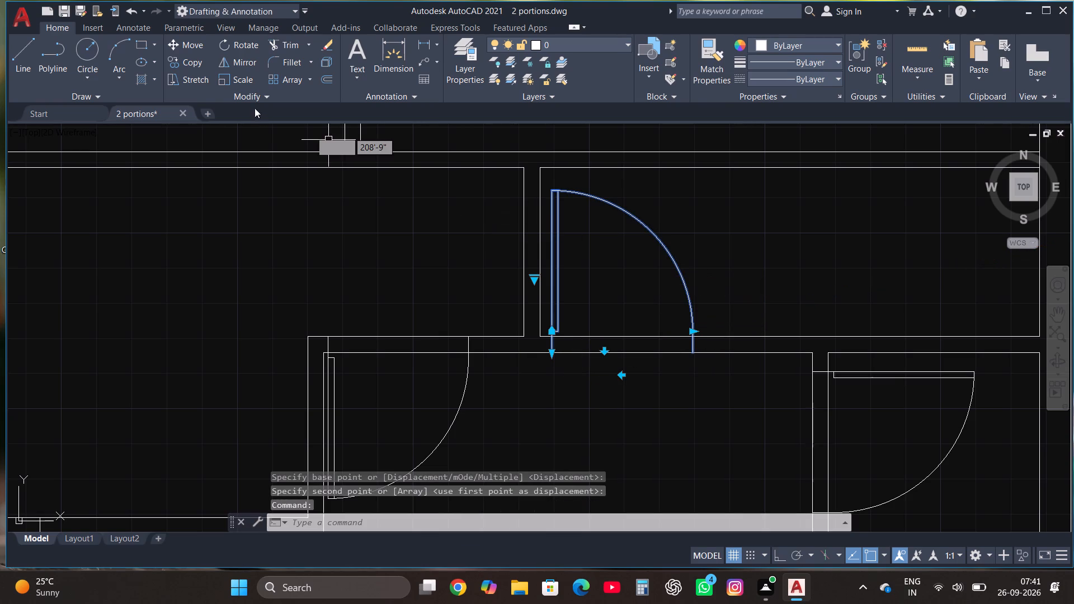
left_click(239, 80)
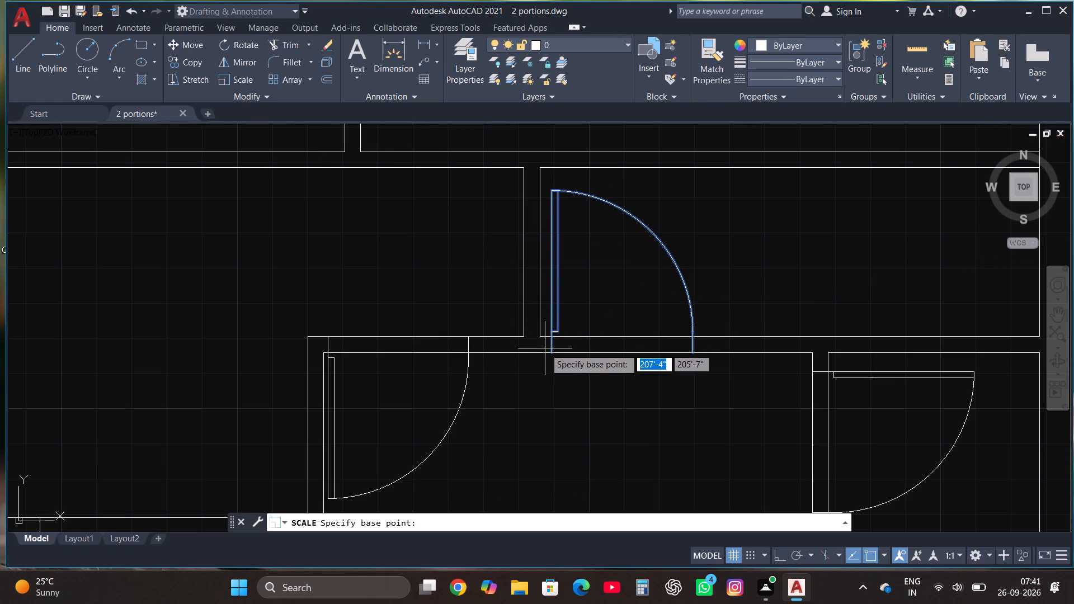
left_click(550, 352)
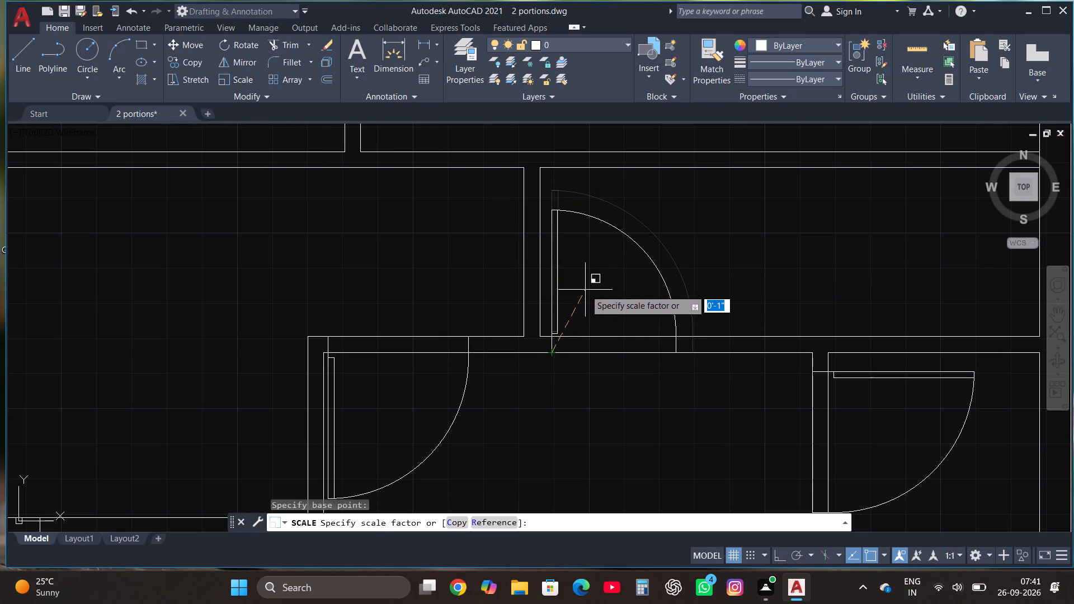
left_click(582, 296)
scroll(539, 324, "down", 3)
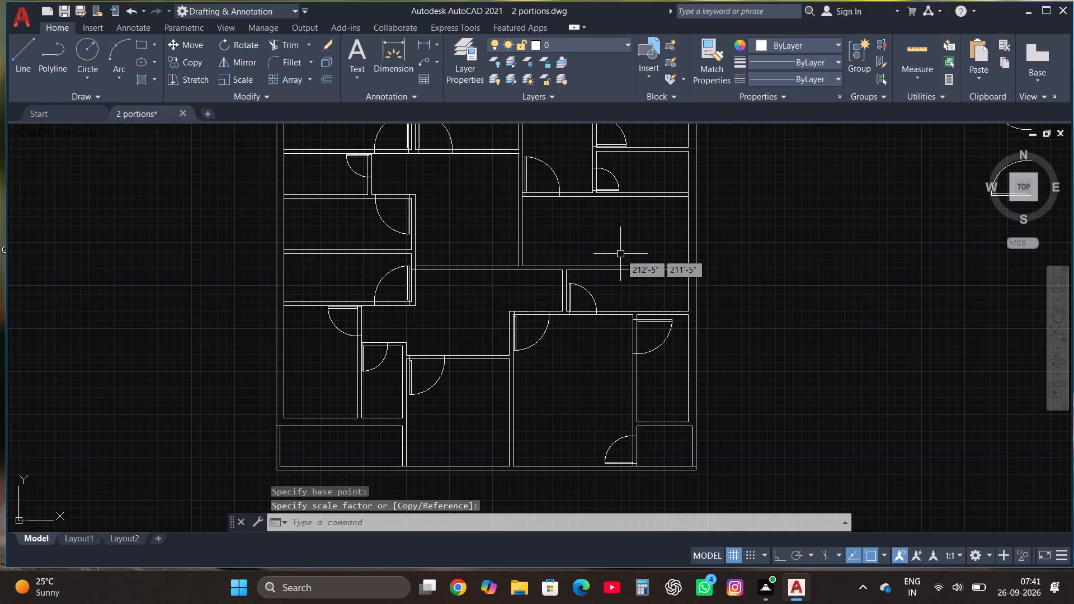
scroll(621, 254, "down", 1)
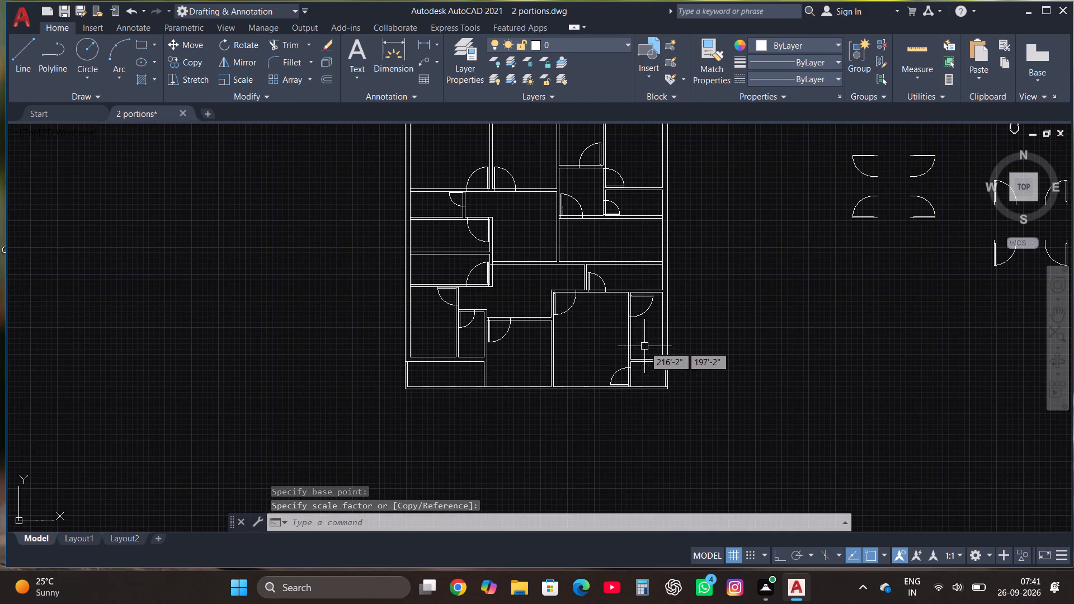
Move the nearer spare set's northwest door by its southeast endpoint onto the northeast endpoint of the southwest door, forming a double door.
scroll(521, 348, "down", 1)
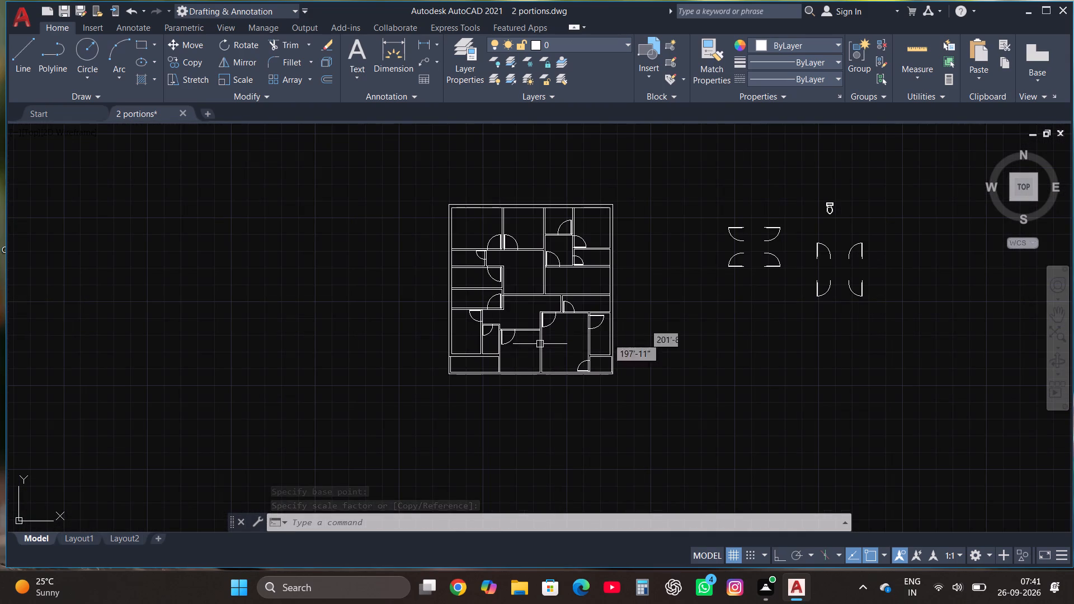
scroll(789, 235, "up", 3)
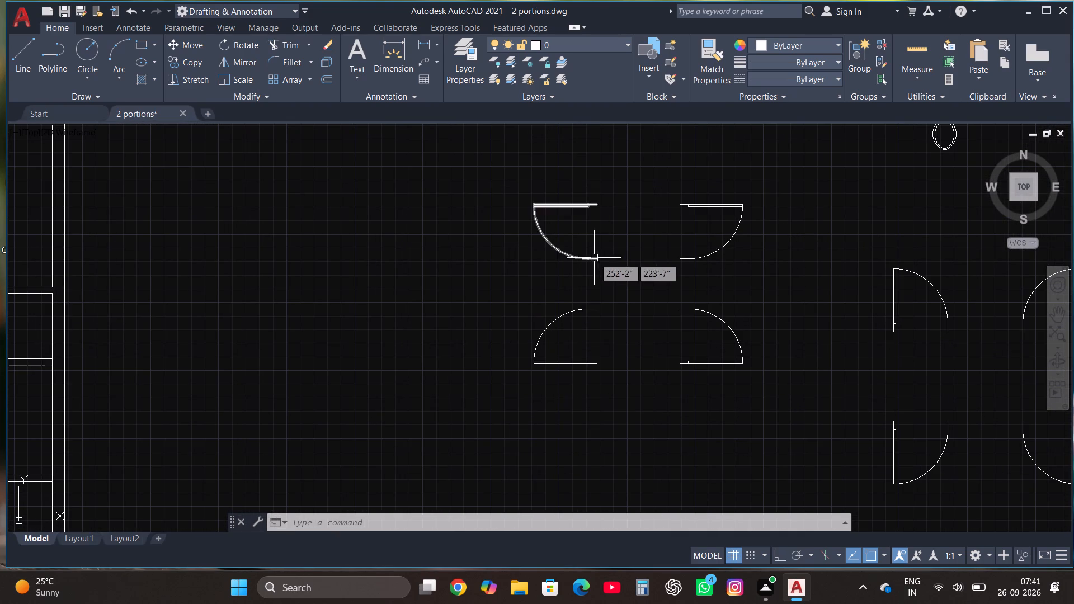
left_click(588, 263)
left_click(583, 244)
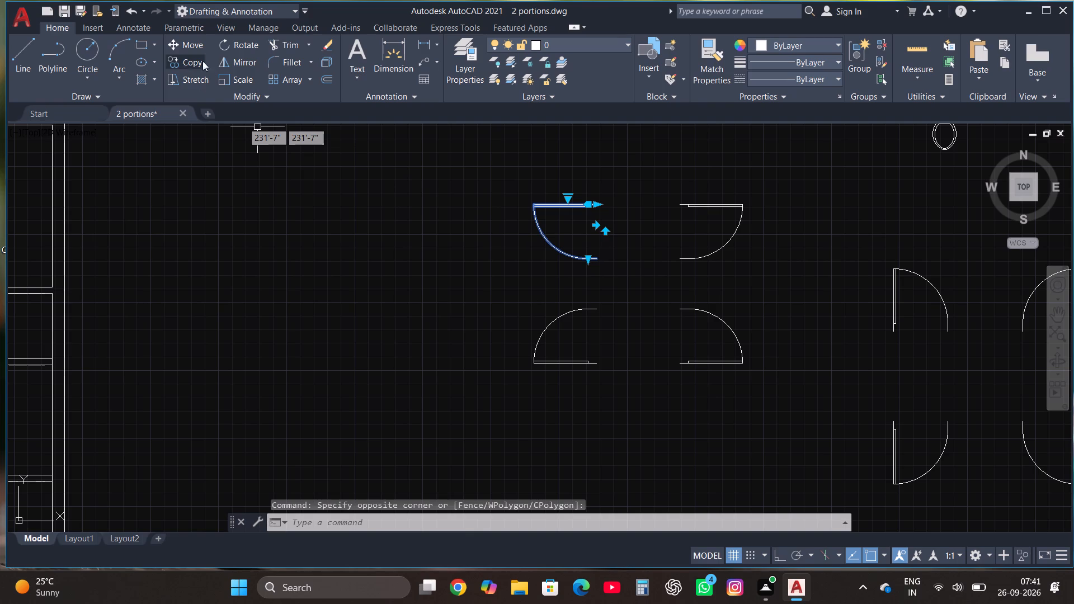
scroll(529, 261, "down", 5)
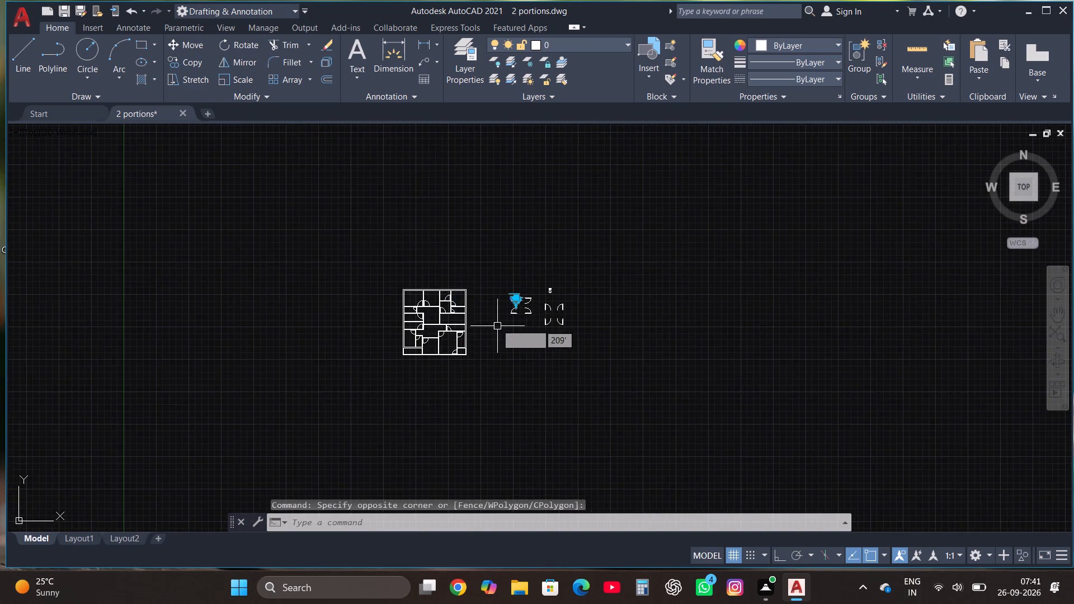
scroll(473, 311, "up", 4)
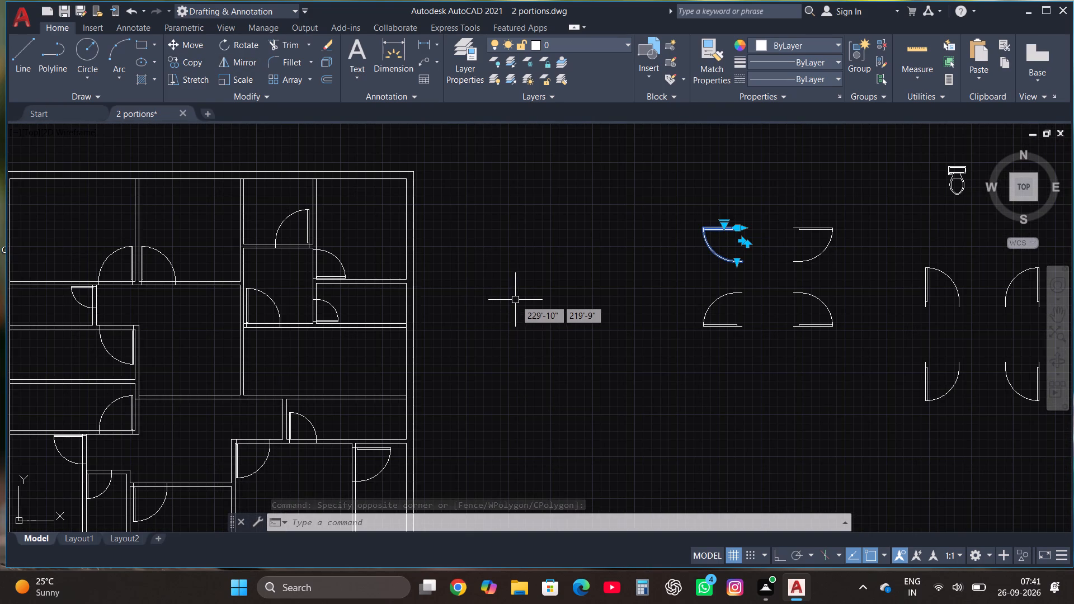
scroll(516, 300, "down", 1)
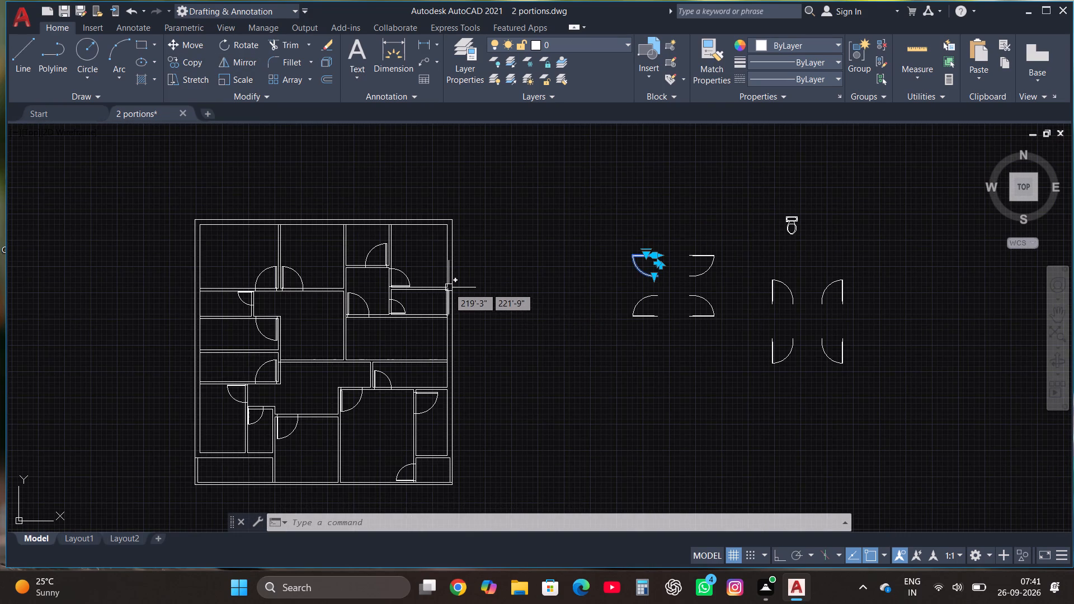
scroll(437, 313, "down", 1)
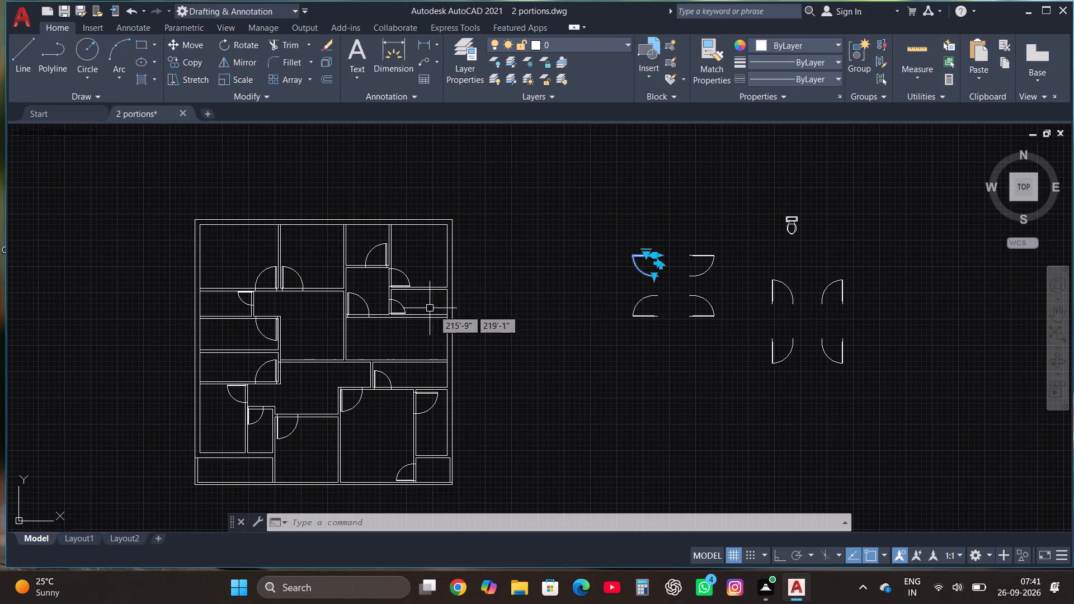
scroll(624, 286, "up", 2)
left_click(196, 46)
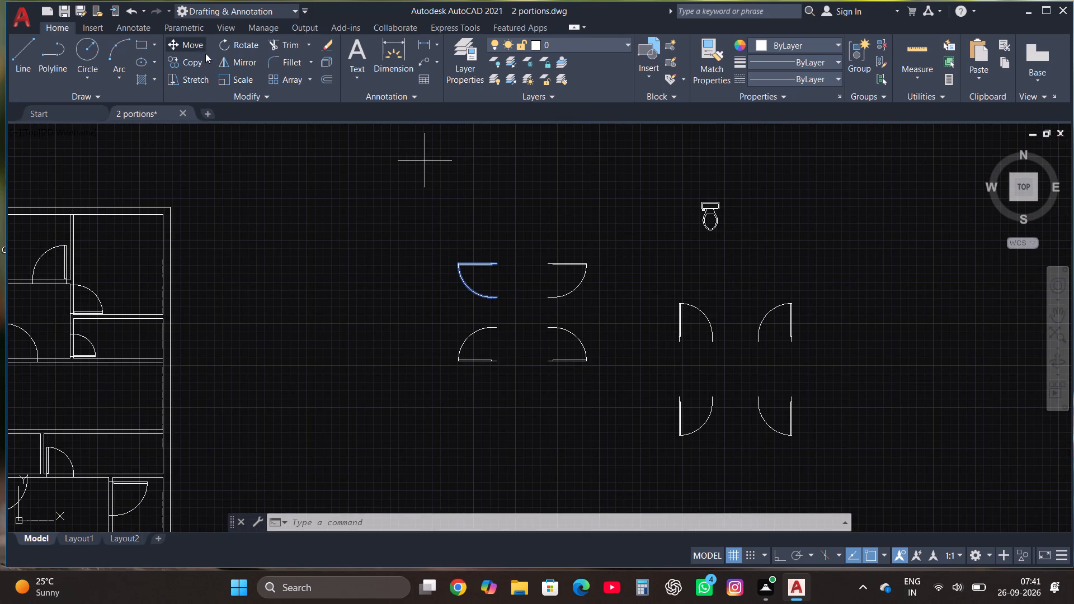
scroll(492, 318, "up", 2)
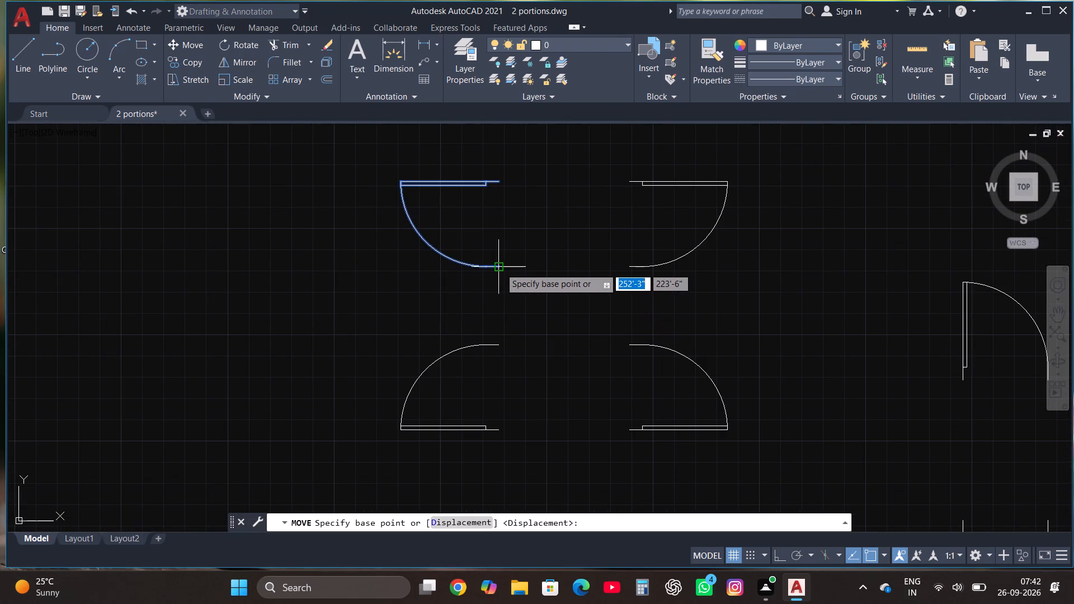
left_click(499, 267)
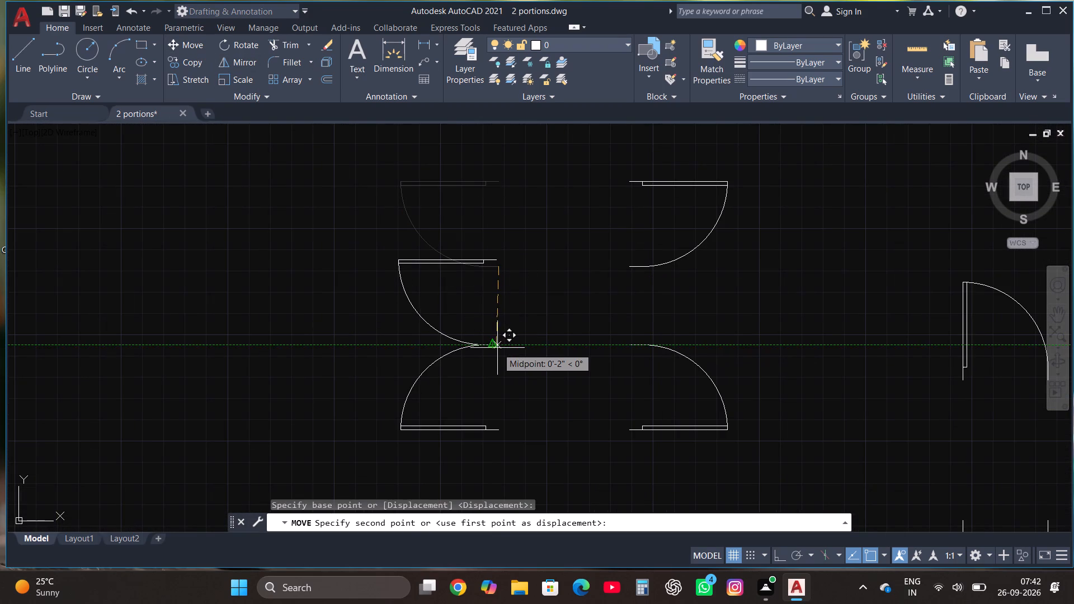
left_click(502, 341)
Scale the spare double door down about its southeast endpoint.
scroll(578, 328, "down", 2)
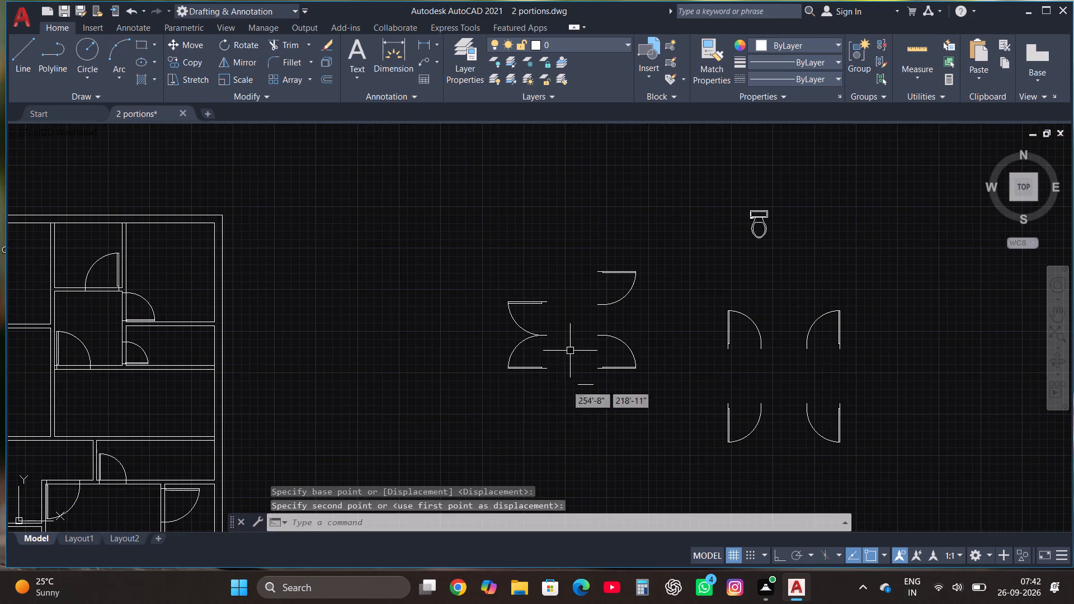
left_click(557, 402)
left_click(493, 256)
left_click(249, 79)
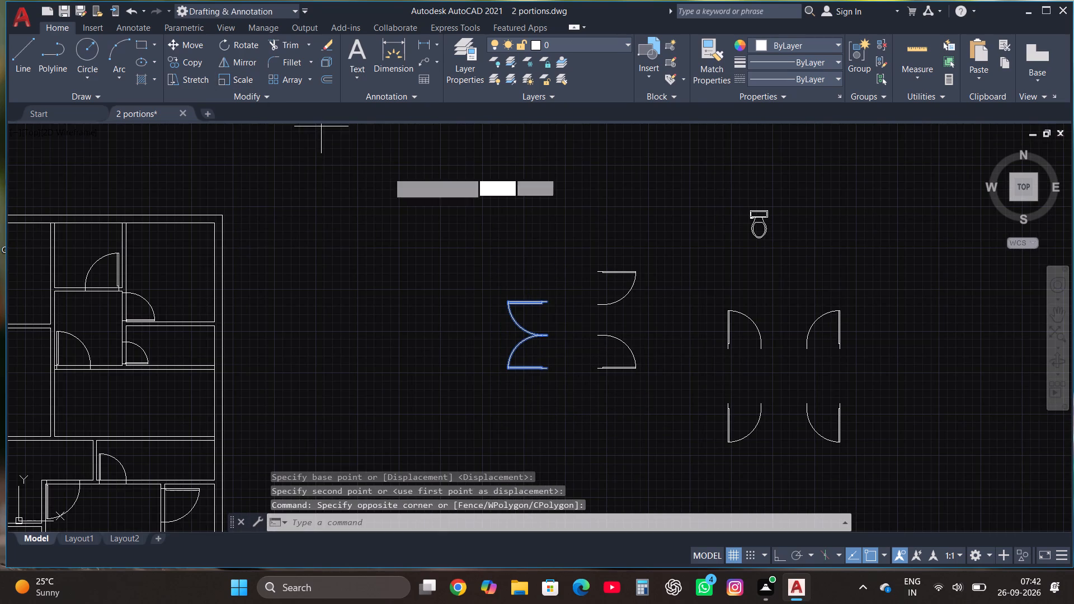
left_click(545, 366)
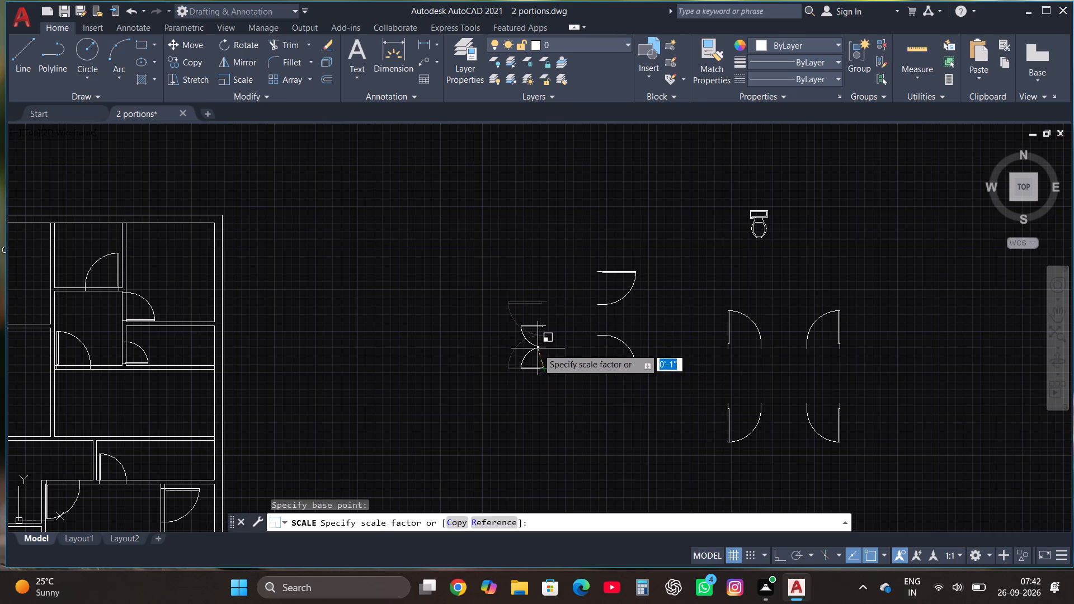
left_click(537, 348)
Copy the reduced double door by its southeast endpoint onto the wall intersection at the large southern room's northwest corner.
left_click(544, 385)
left_click(525, 316)
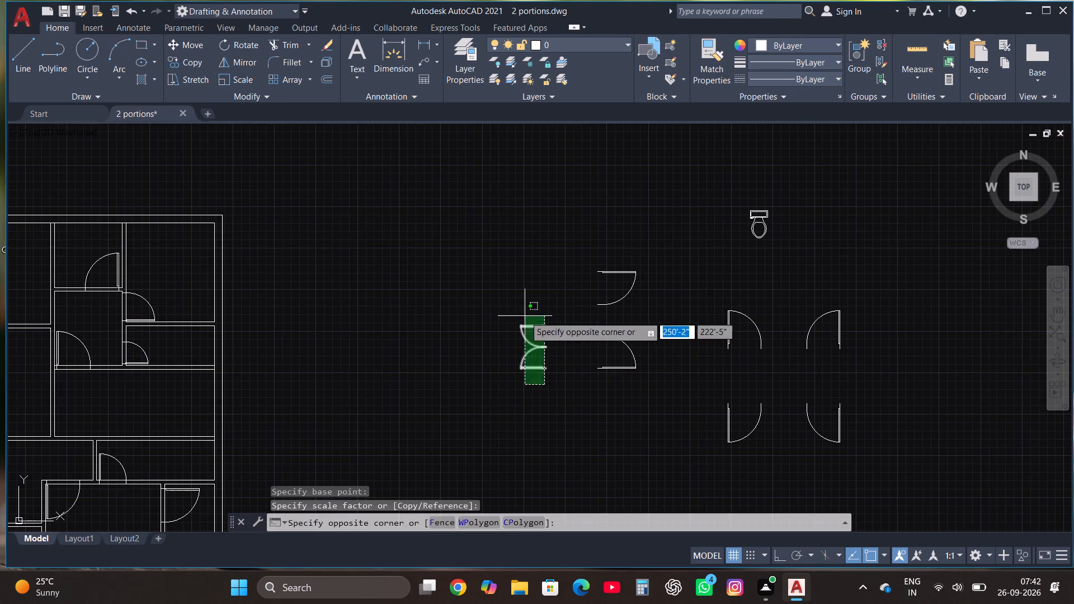
left_click(180, 64)
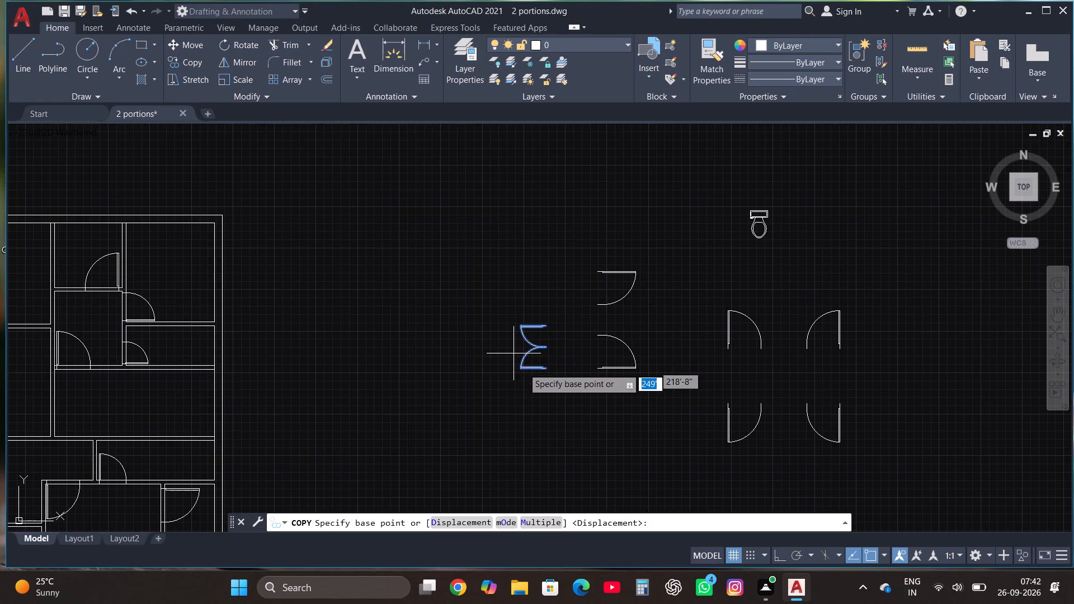
scroll(529, 377, "up", 2)
left_click(568, 359)
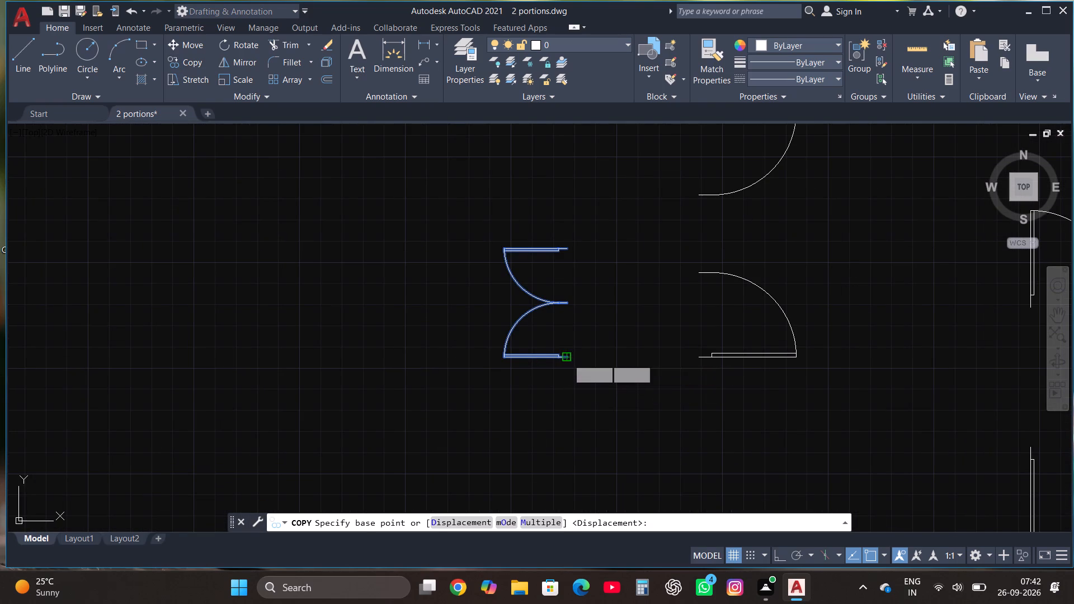
scroll(668, 289, "down", 4)
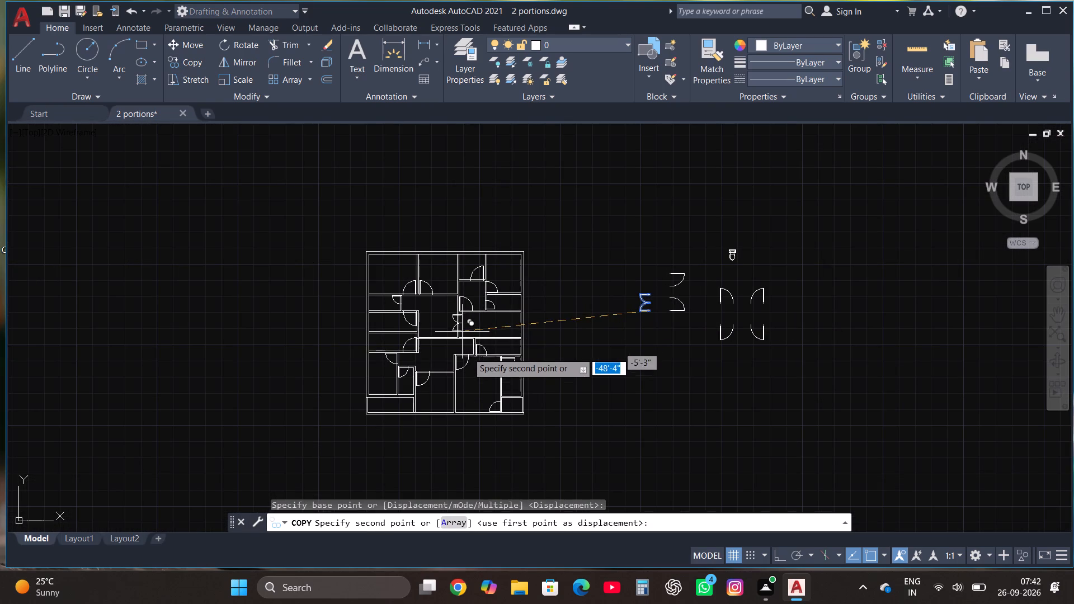
scroll(461, 368, "up", 3)
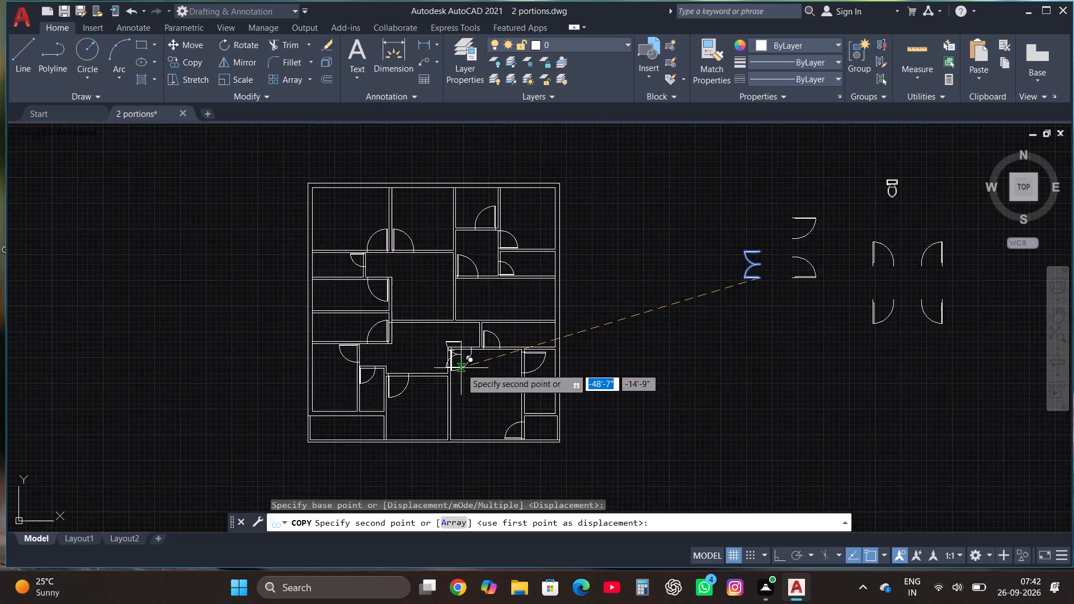
scroll(429, 320, "up", 2)
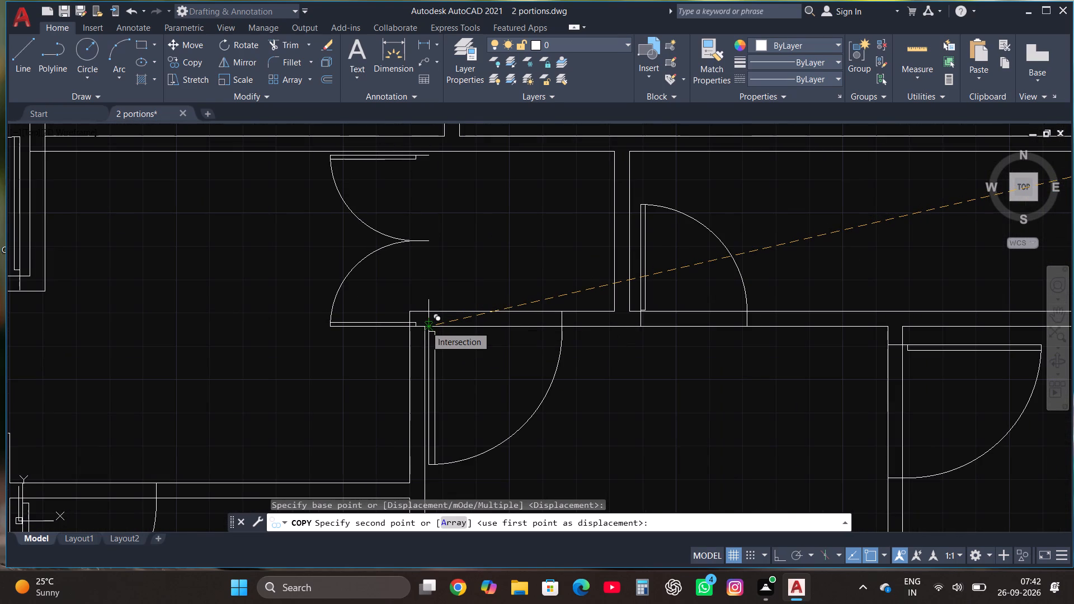
left_click(426, 326)
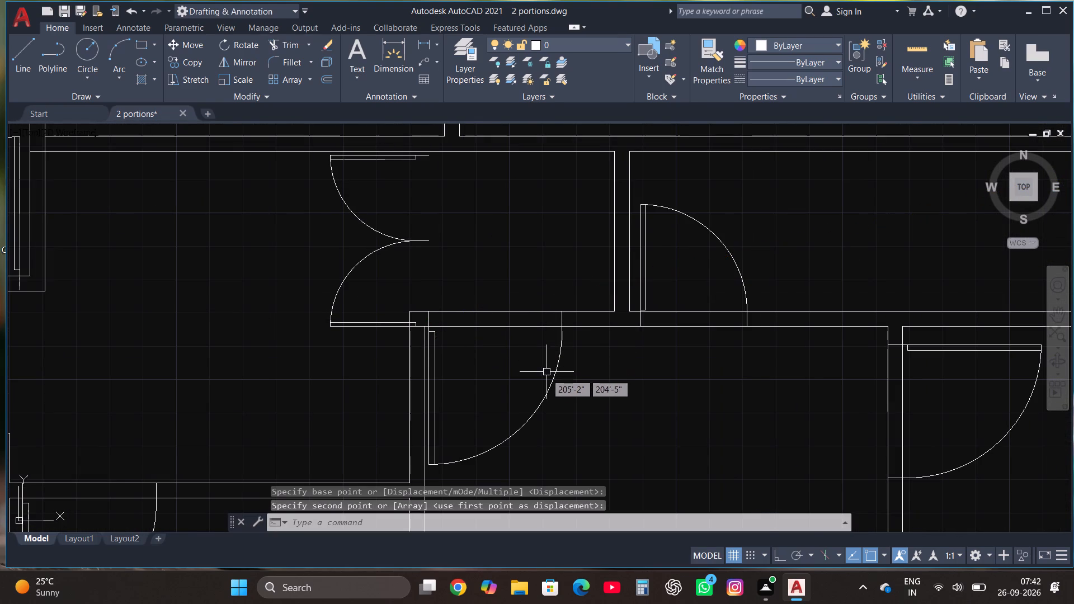
Copy that double door by its southeast endpoint onto the partition between the central hall and the middle east room, near the partition's south end.
scroll(545, 379, "down", 1)
left_click(431, 356)
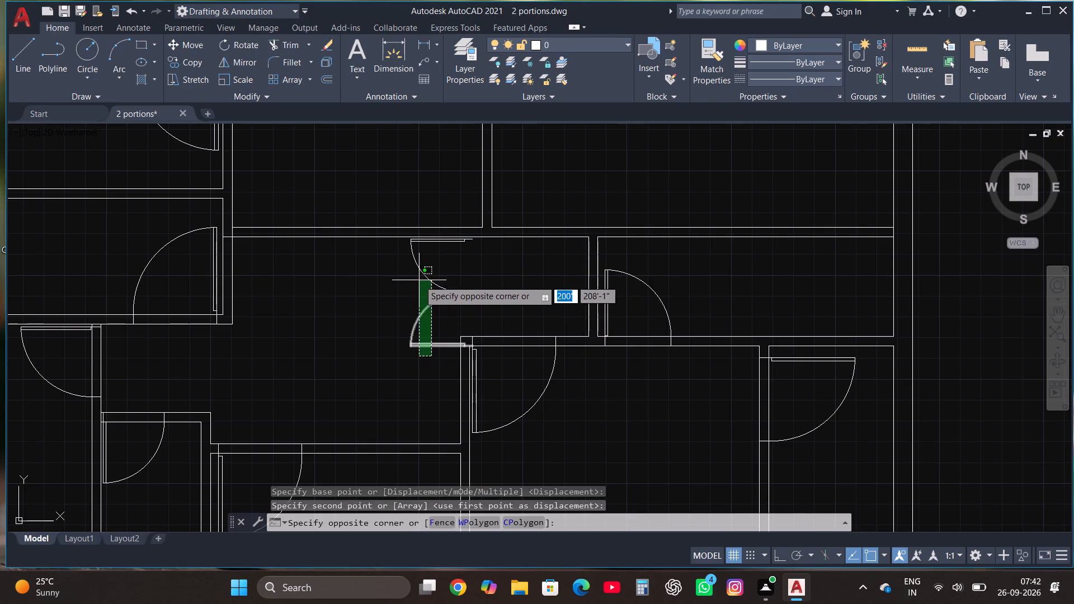
left_click(418, 279)
left_click(181, 60)
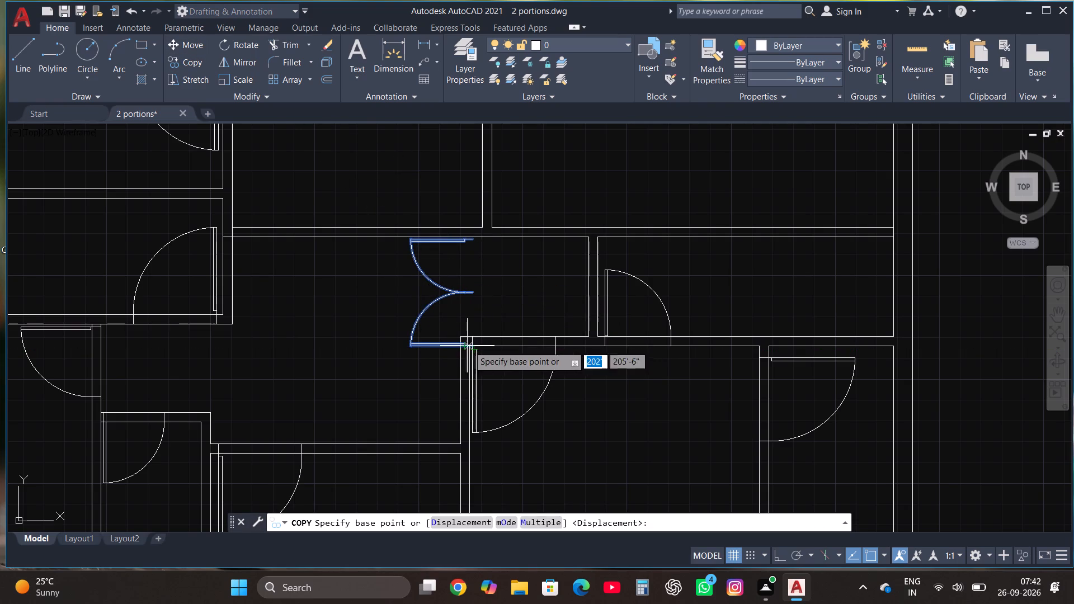
scroll(472, 349, "up", 4)
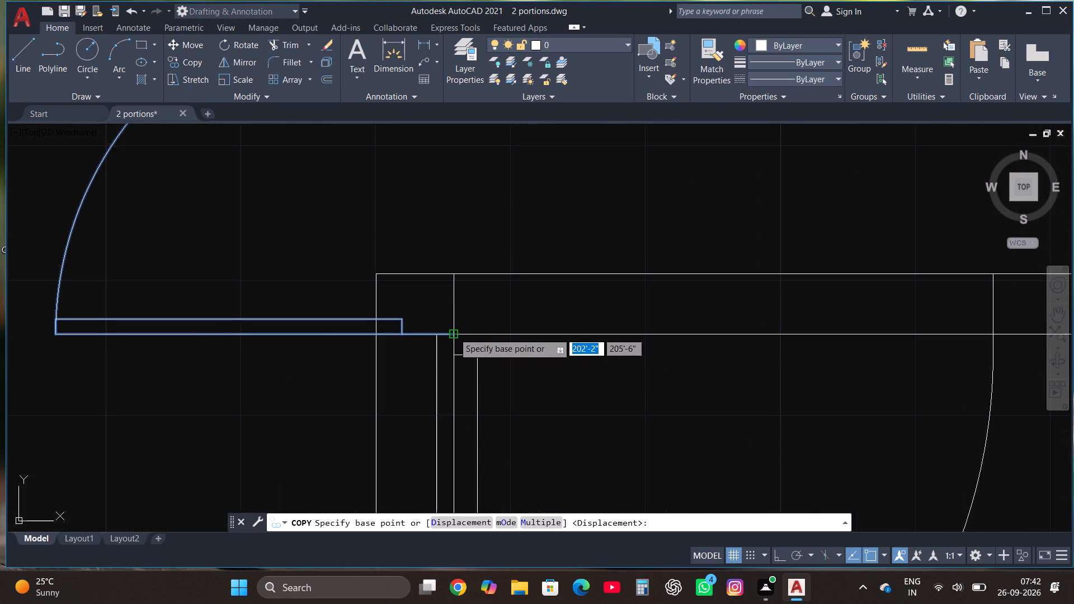
left_click(454, 333)
scroll(517, 416, "down", 5)
scroll(530, 313, "up", 3)
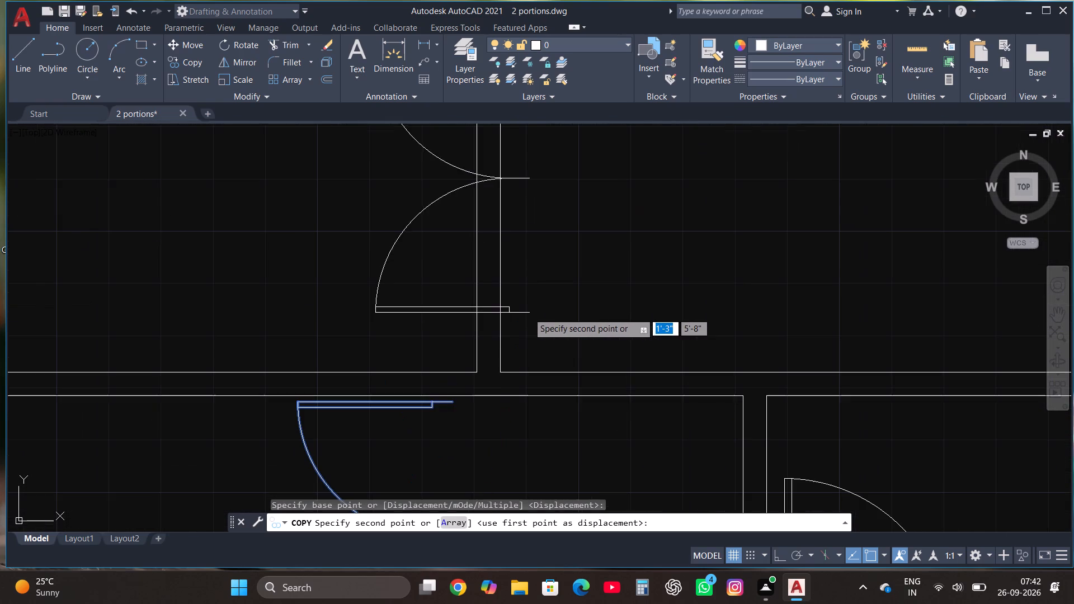
left_click(502, 318)
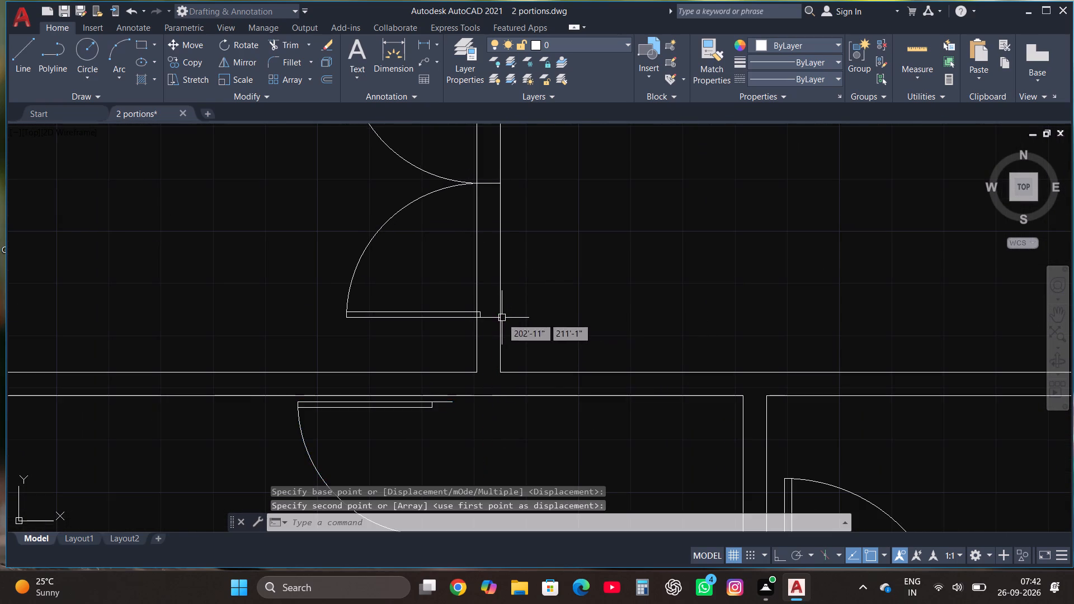
Delete the double door copy standing at the large southern room's northwest corner.
scroll(556, 322, "down", 3)
scroll(547, 392, "up", 1)
left_click(516, 381)
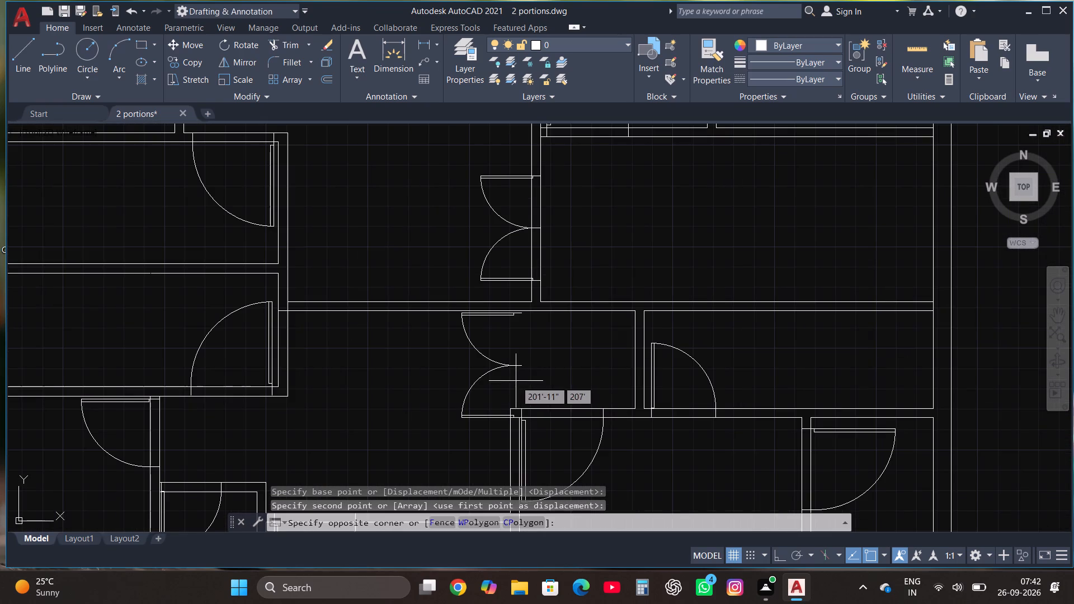
left_click(496, 351)
key("Delete")
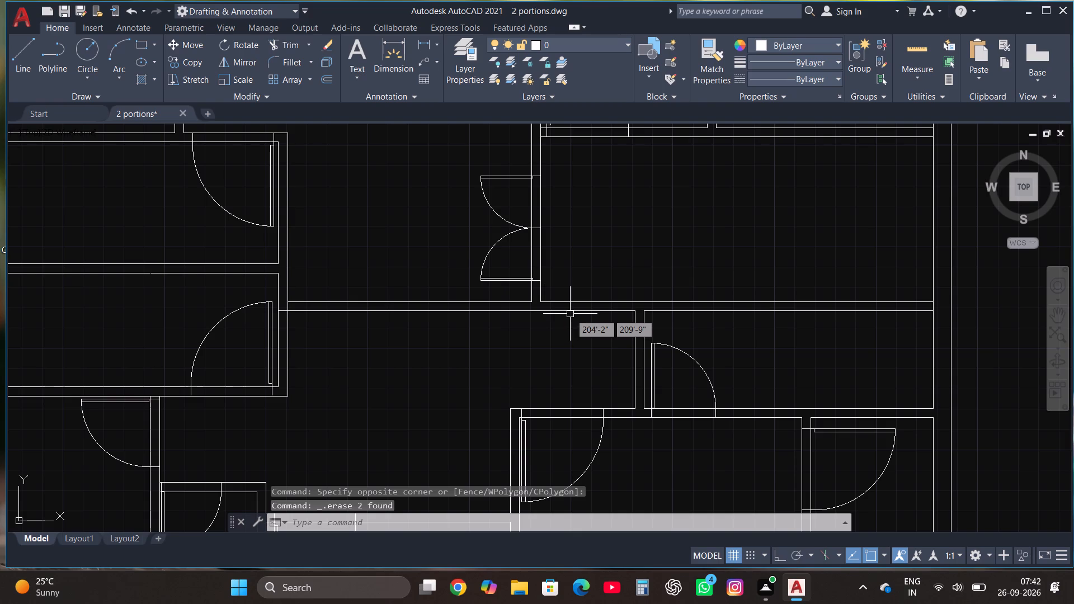
With Ortho on, draw a line about 4' straight south from below the double-door partition's west face to the large southern room's north wall.
scroll(534, 404, "down", 1)
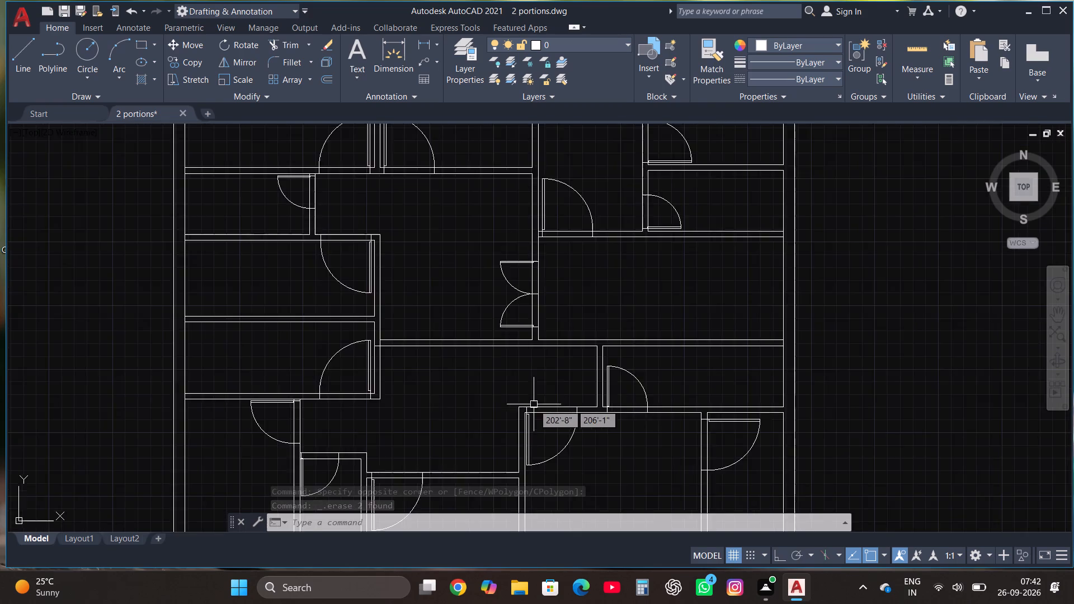
scroll(535, 401, "down", 2)
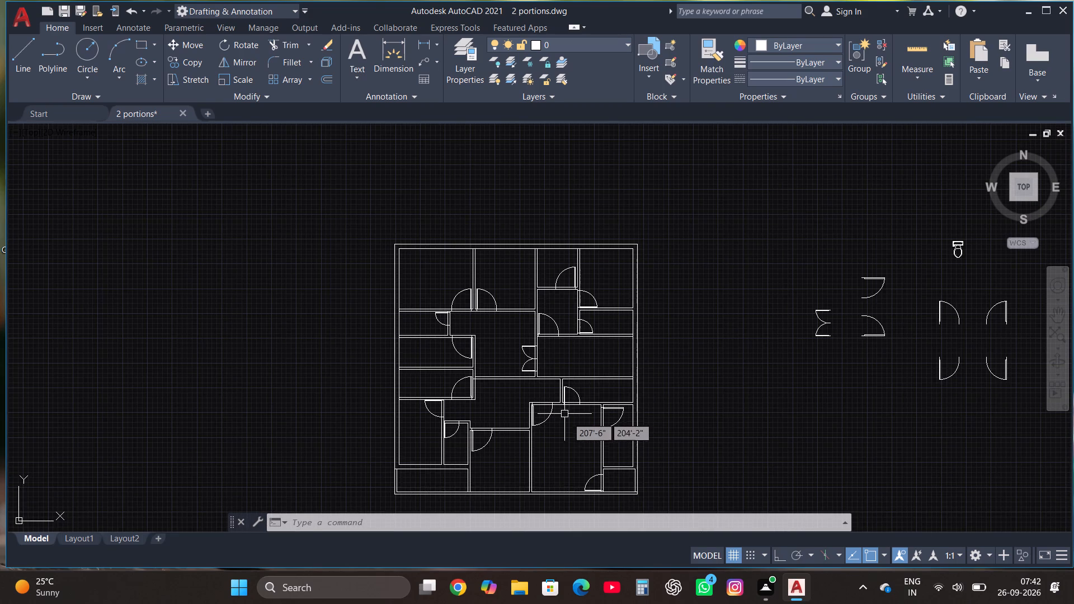
scroll(572, 432, "up", 2)
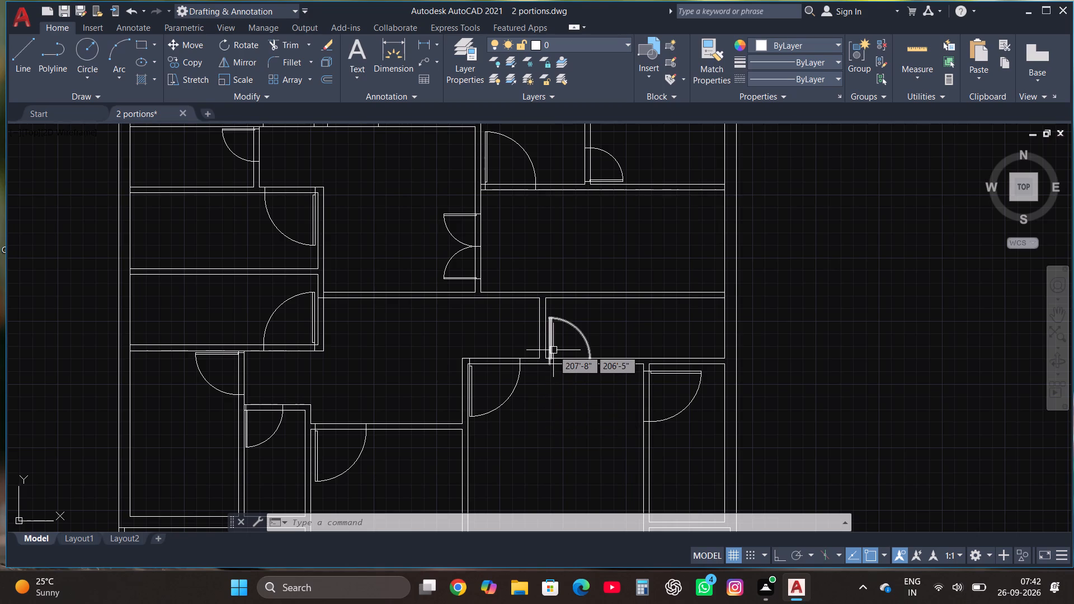
scroll(553, 350, "up", 1)
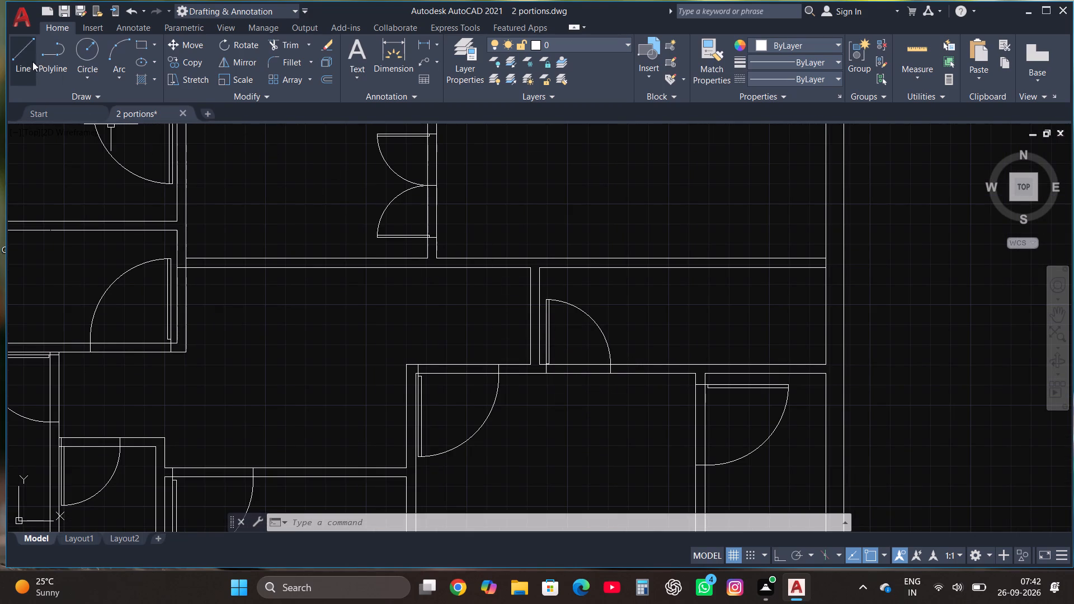
left_click(32, 61)
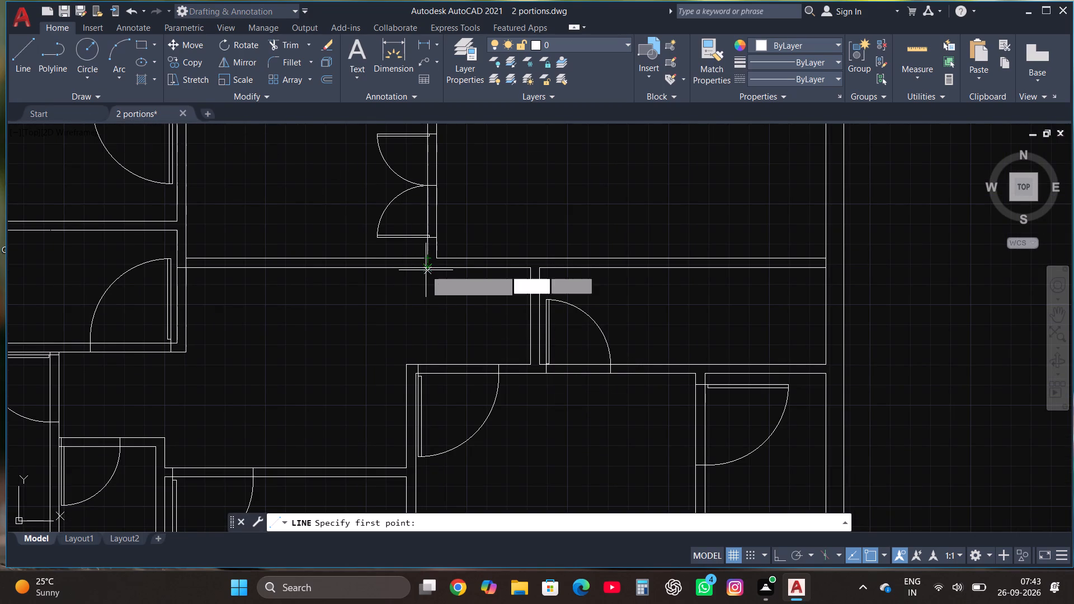
left_click(425, 267)
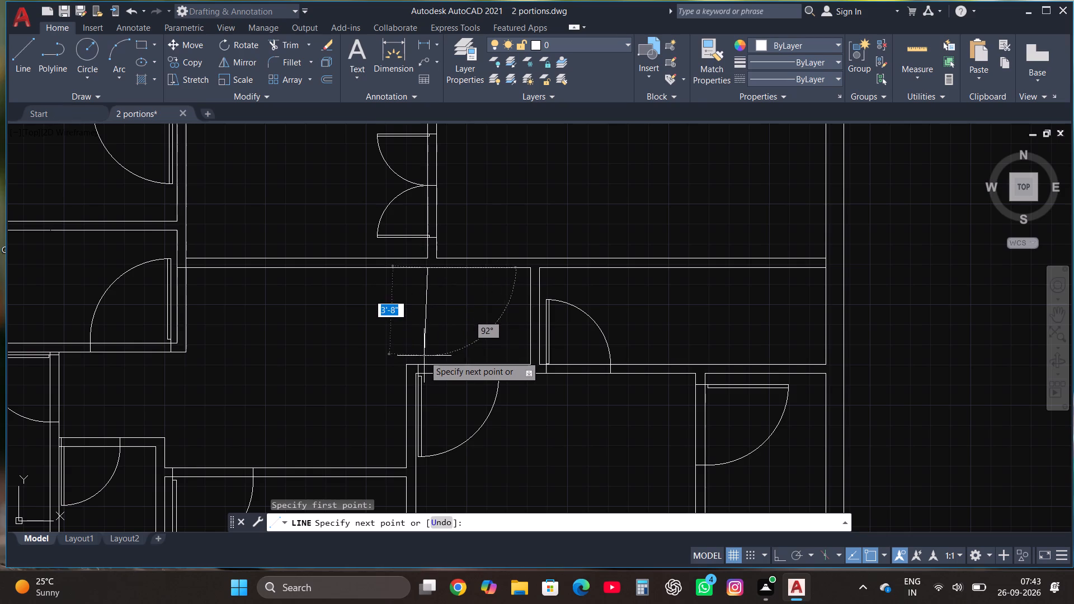
key("F8")
scroll(428, 360, "up", 3)
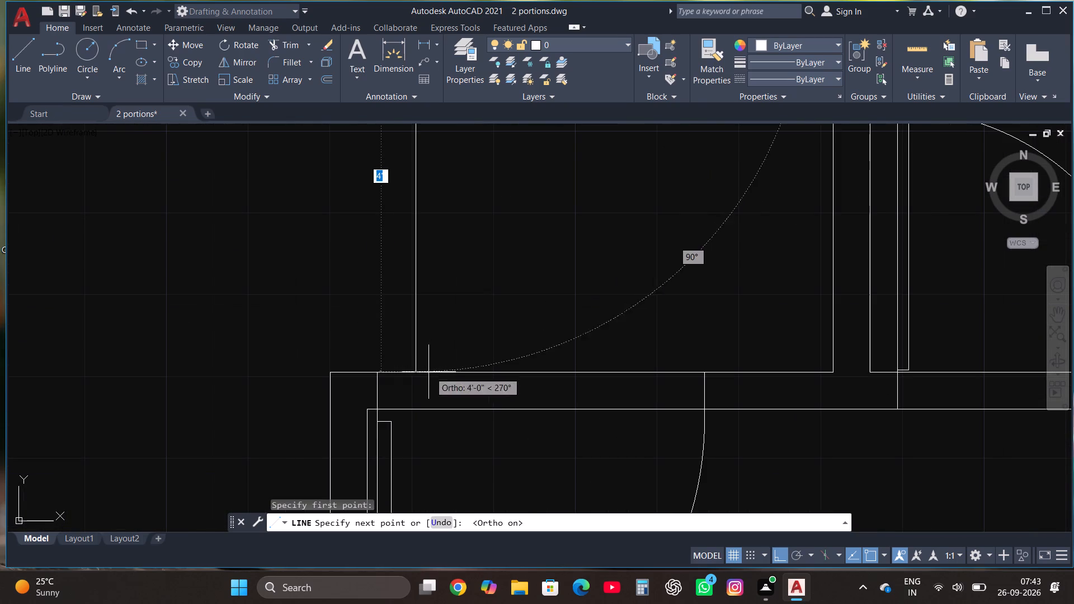
left_click(421, 386)
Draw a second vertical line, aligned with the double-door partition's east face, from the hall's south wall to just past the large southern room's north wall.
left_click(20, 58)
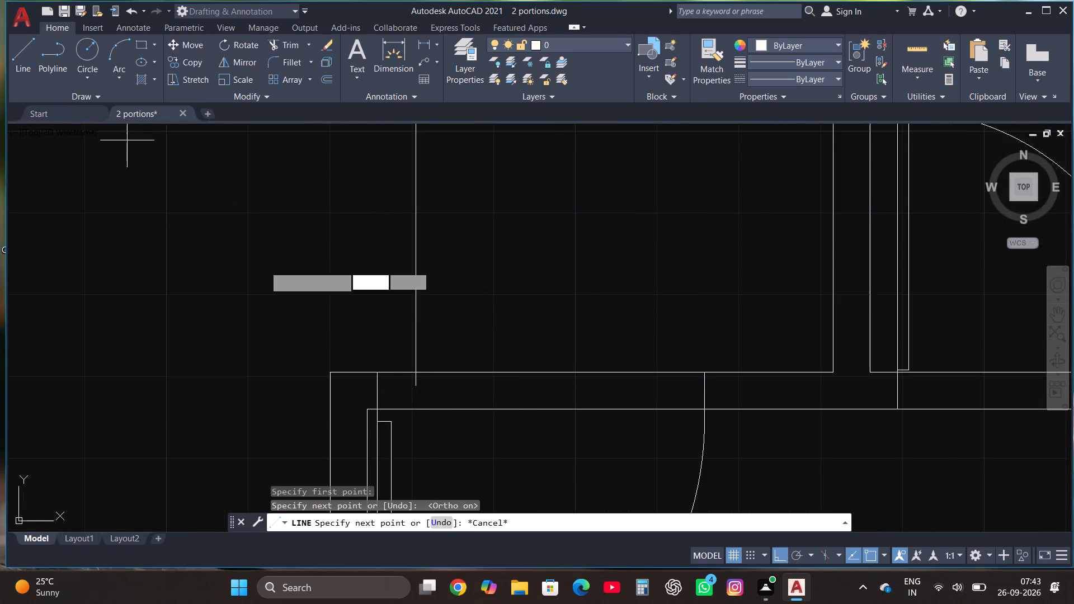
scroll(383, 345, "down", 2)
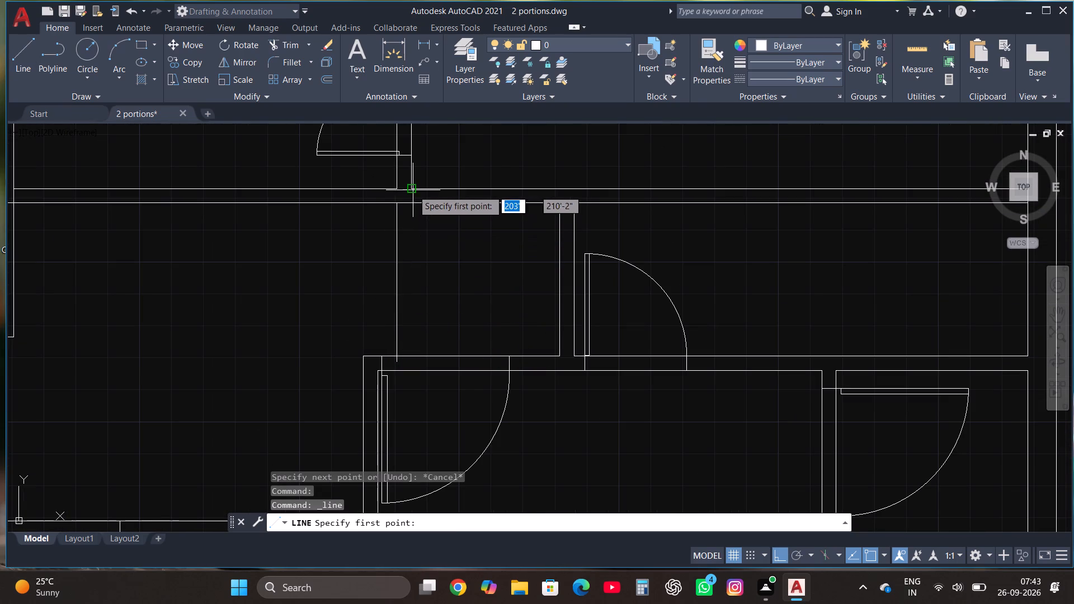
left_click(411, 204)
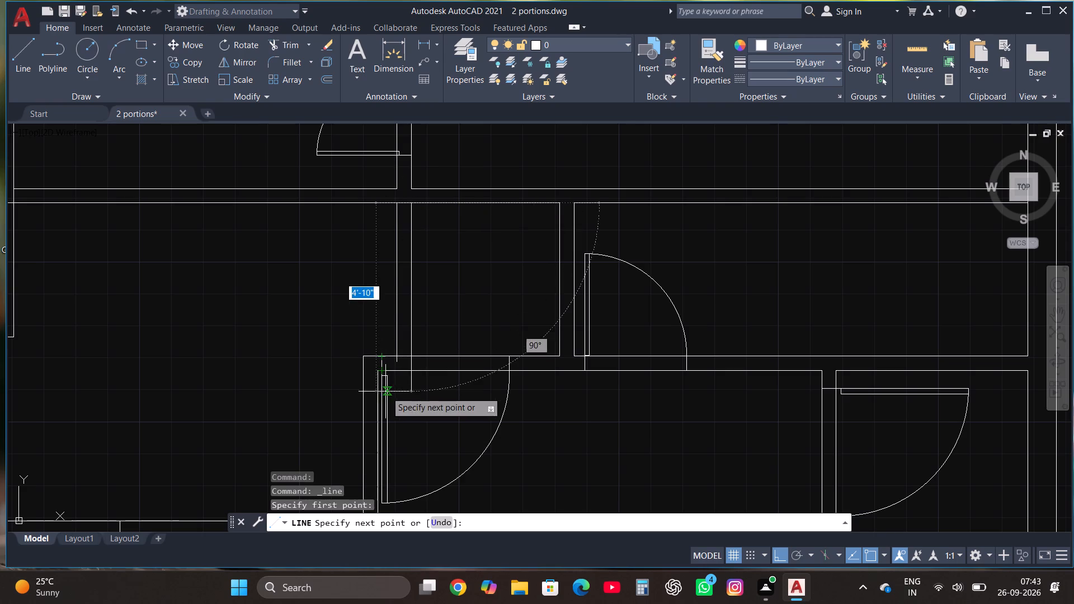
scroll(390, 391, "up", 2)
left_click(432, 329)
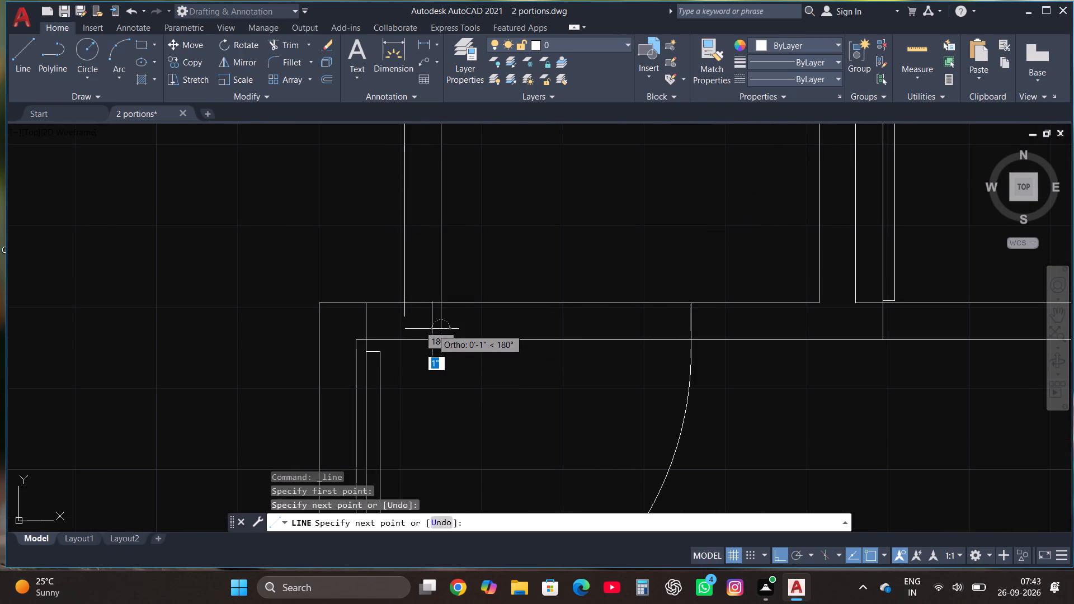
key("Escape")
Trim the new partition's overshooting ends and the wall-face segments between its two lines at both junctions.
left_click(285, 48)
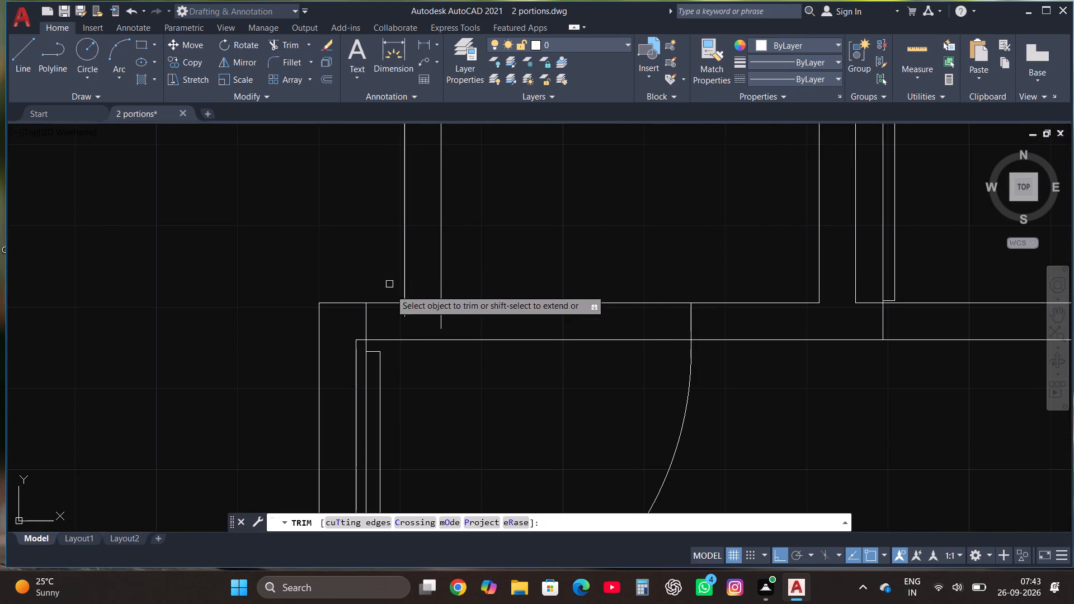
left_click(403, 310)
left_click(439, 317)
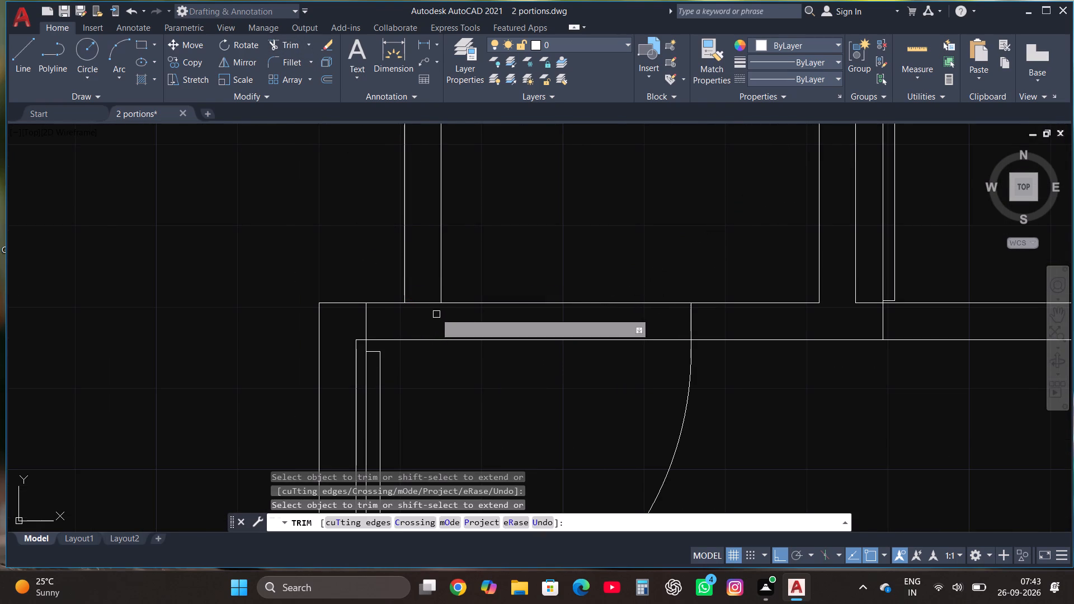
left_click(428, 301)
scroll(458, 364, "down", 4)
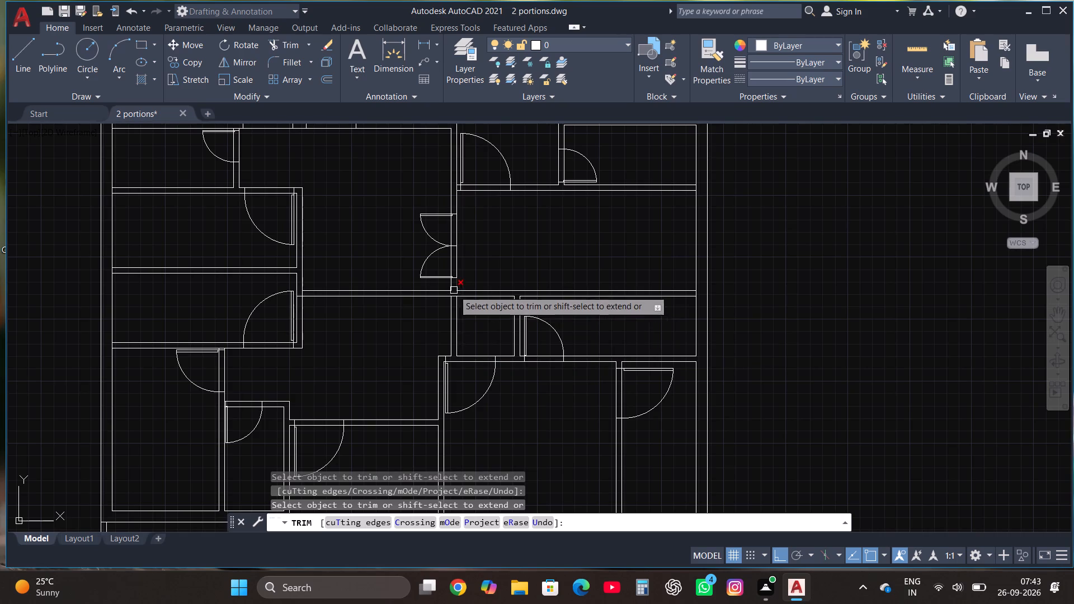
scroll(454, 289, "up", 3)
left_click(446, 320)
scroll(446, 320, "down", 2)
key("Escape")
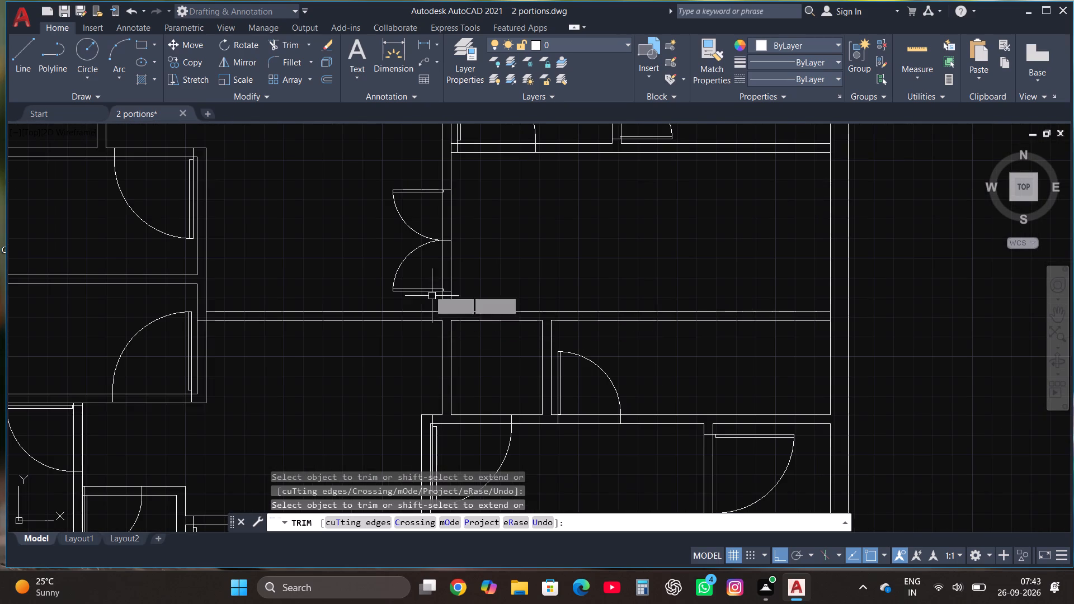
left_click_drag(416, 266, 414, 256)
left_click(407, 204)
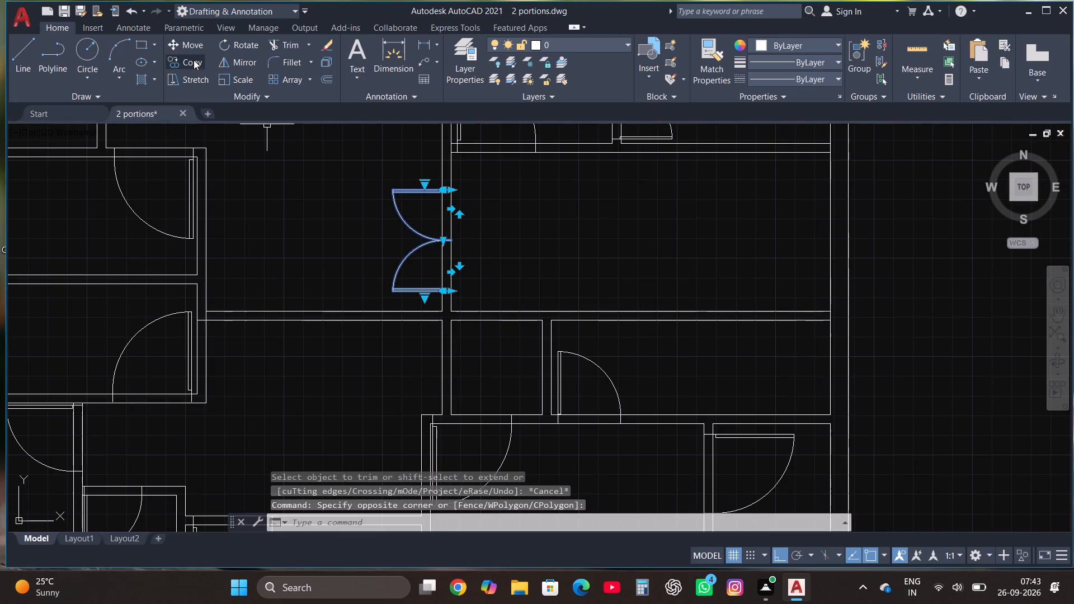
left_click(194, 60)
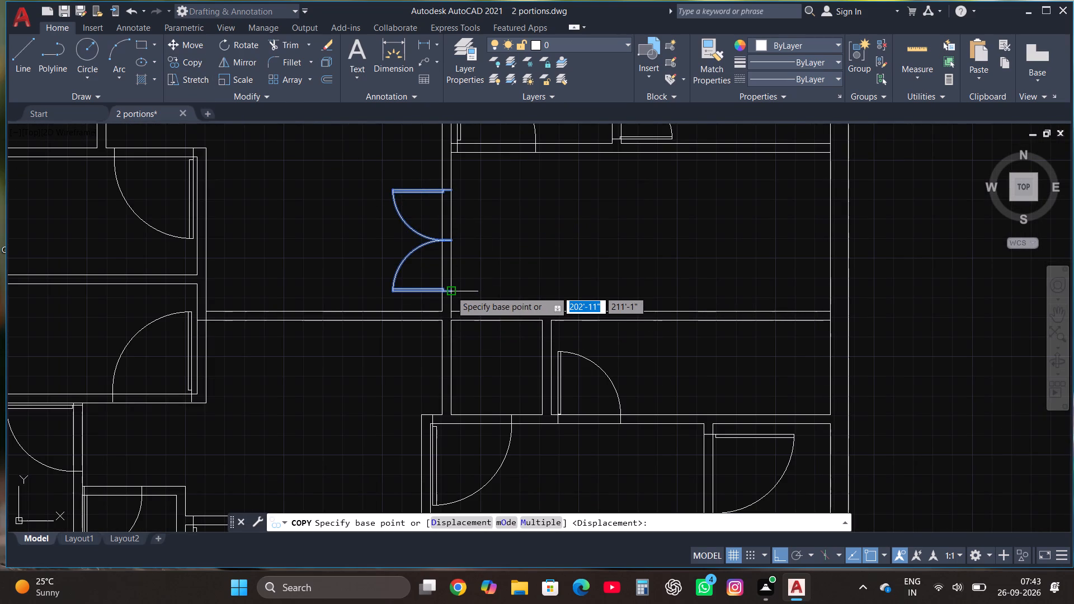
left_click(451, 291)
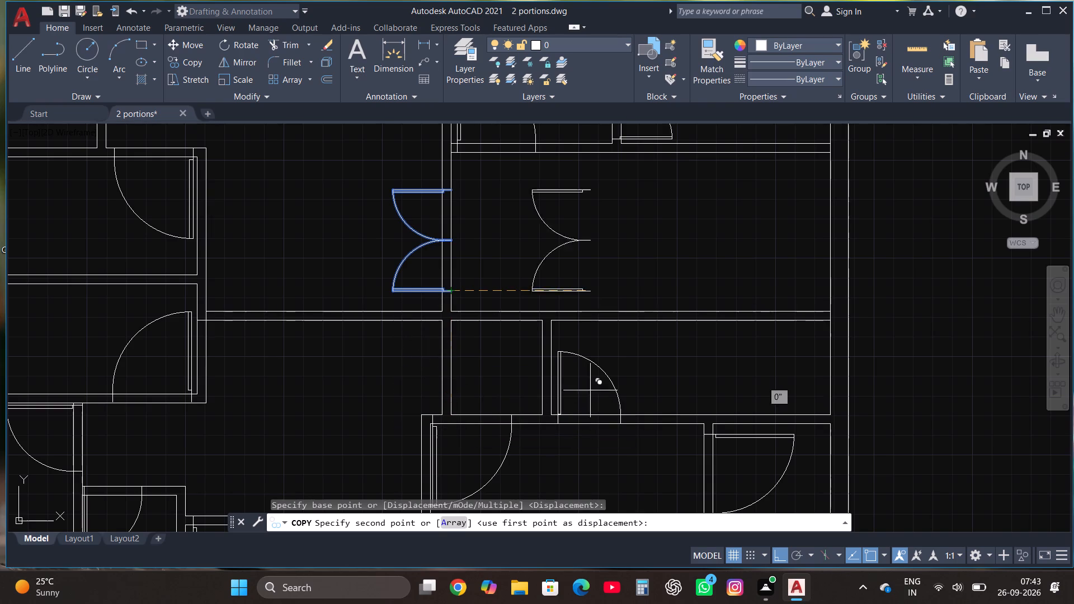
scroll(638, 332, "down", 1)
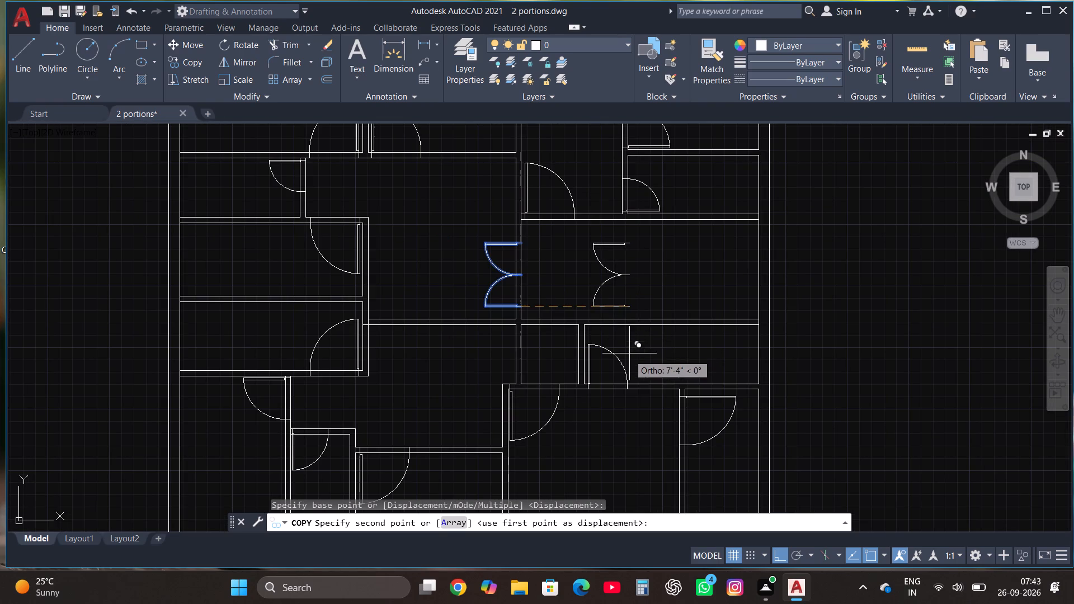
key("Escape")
Draw a horizontal line about 2'-4" long across the gap in the south face of the wall below the double door.
scroll(578, 440, "down", 1)
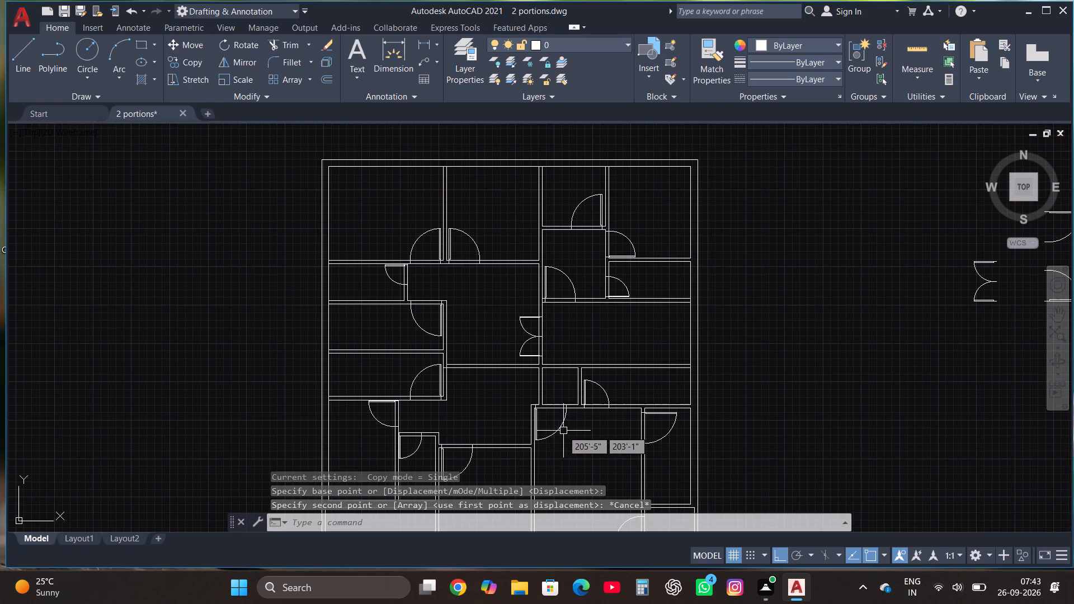
scroll(569, 402, "up", 3)
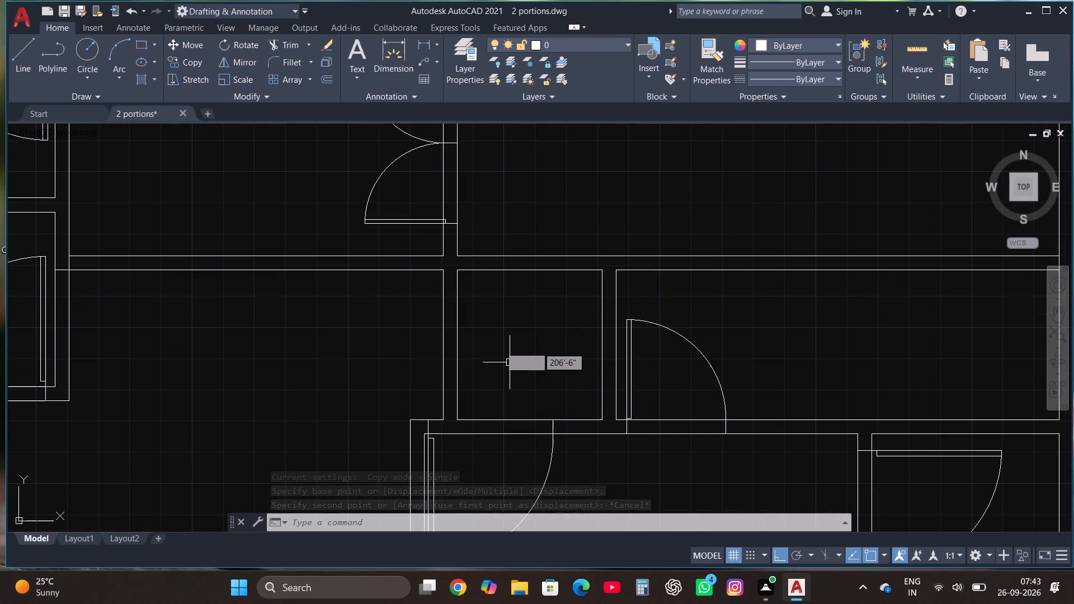
left_click(22, 51)
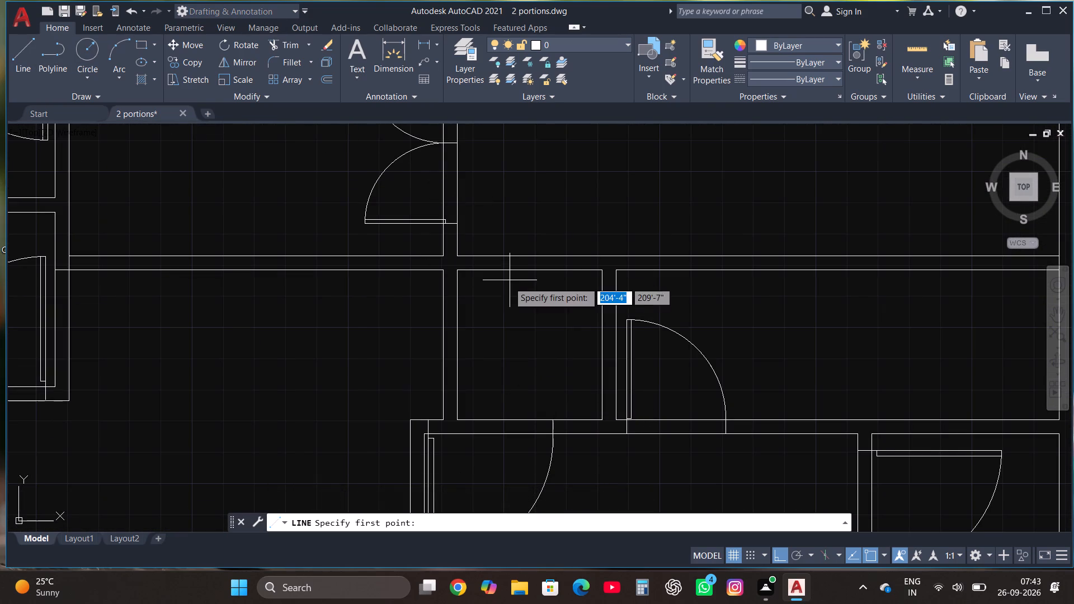
left_click(436, 271)
left_click(524, 275)
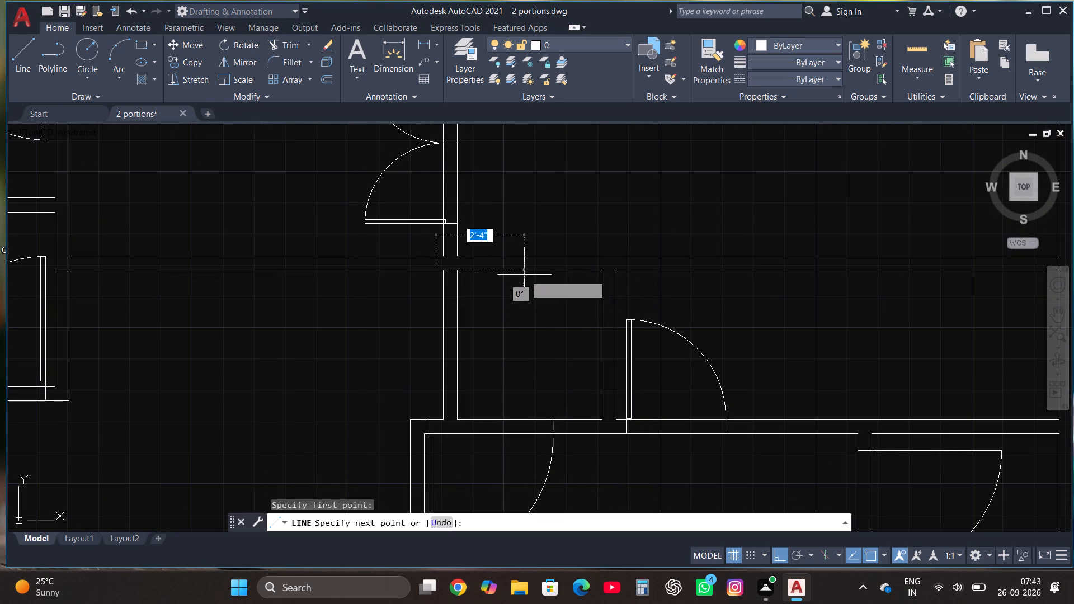
Trim away both lines of the short partition between the hall's south wall and the large southern room's north wall.
left_click(289, 43)
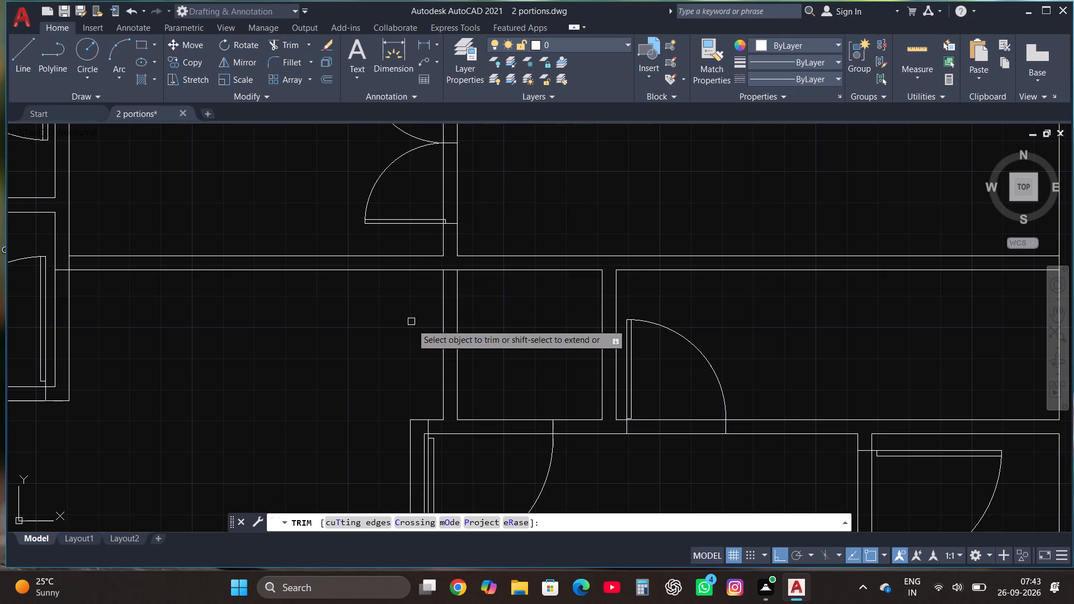
left_click(441, 346)
left_click(458, 339)
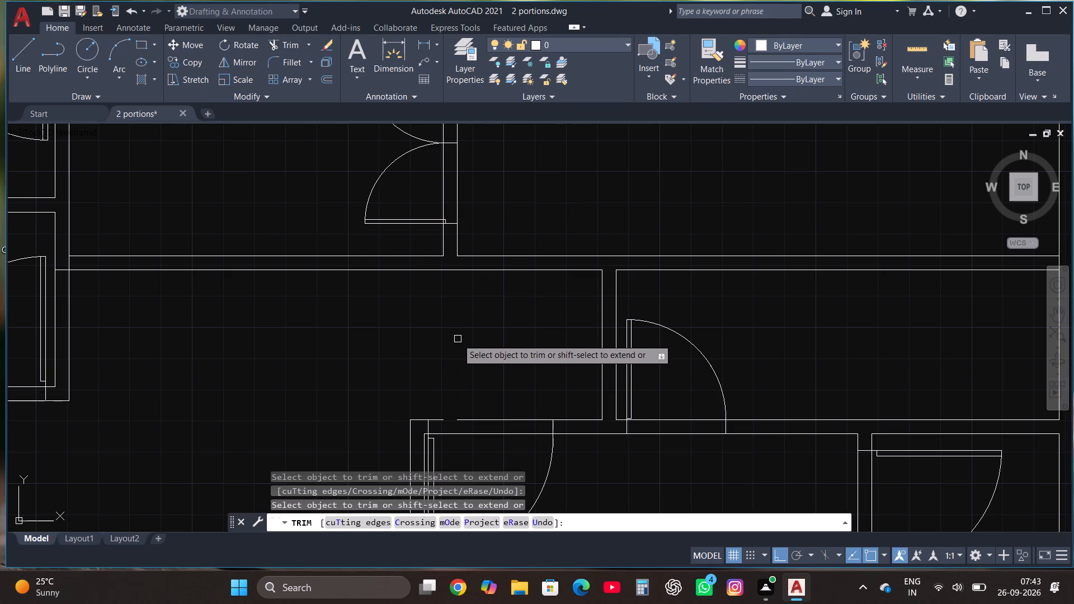
Draw a line about 1'-6" east from the gap's west end, closing the large southern room's north wall face.
left_click(21, 58)
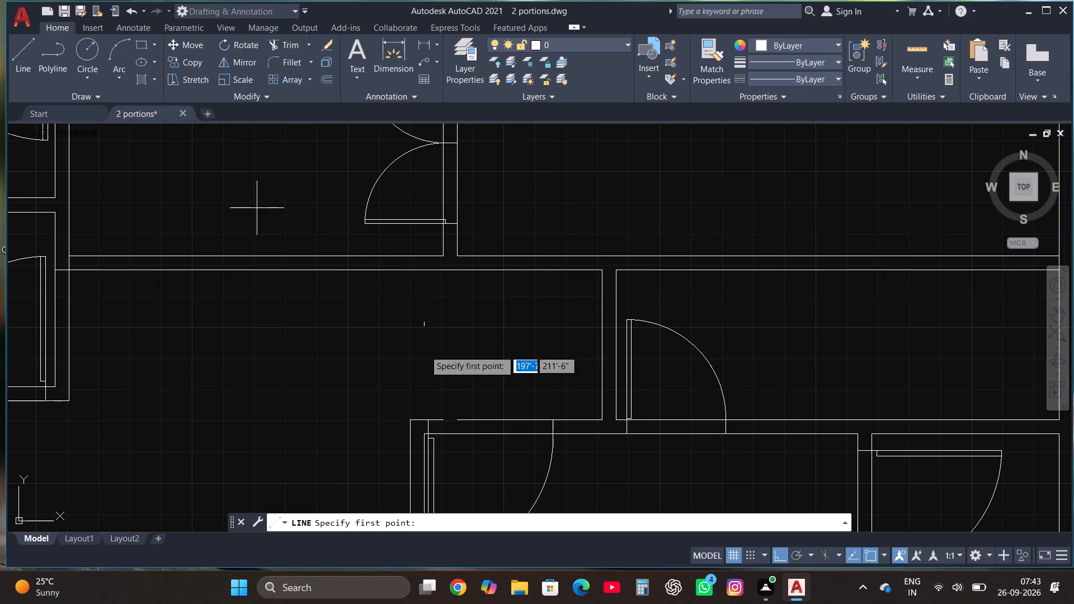
left_click(444, 420)
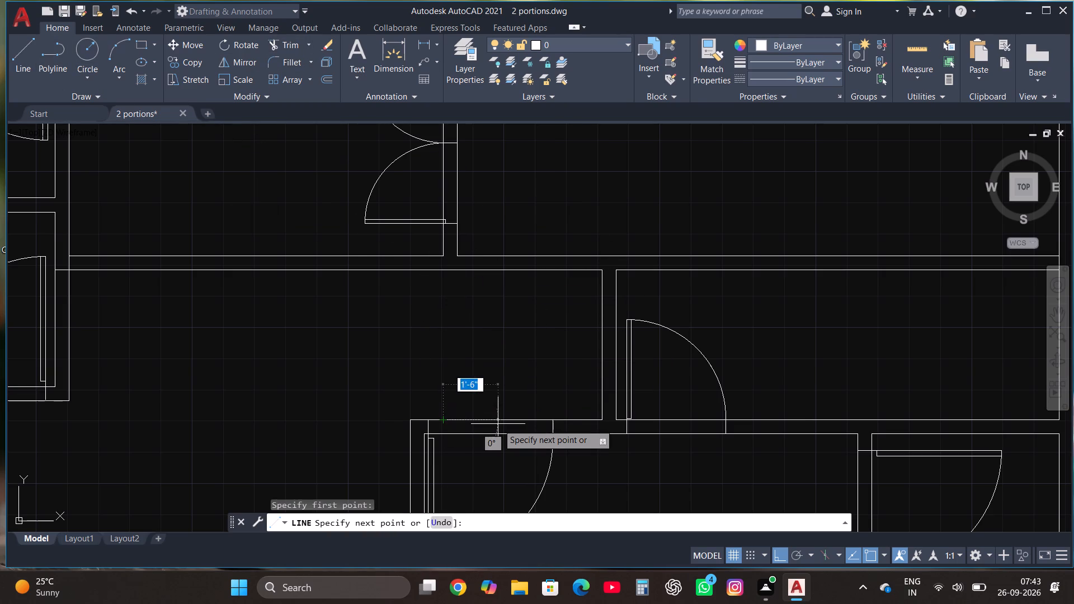
left_click(498, 423)
key("Escape")
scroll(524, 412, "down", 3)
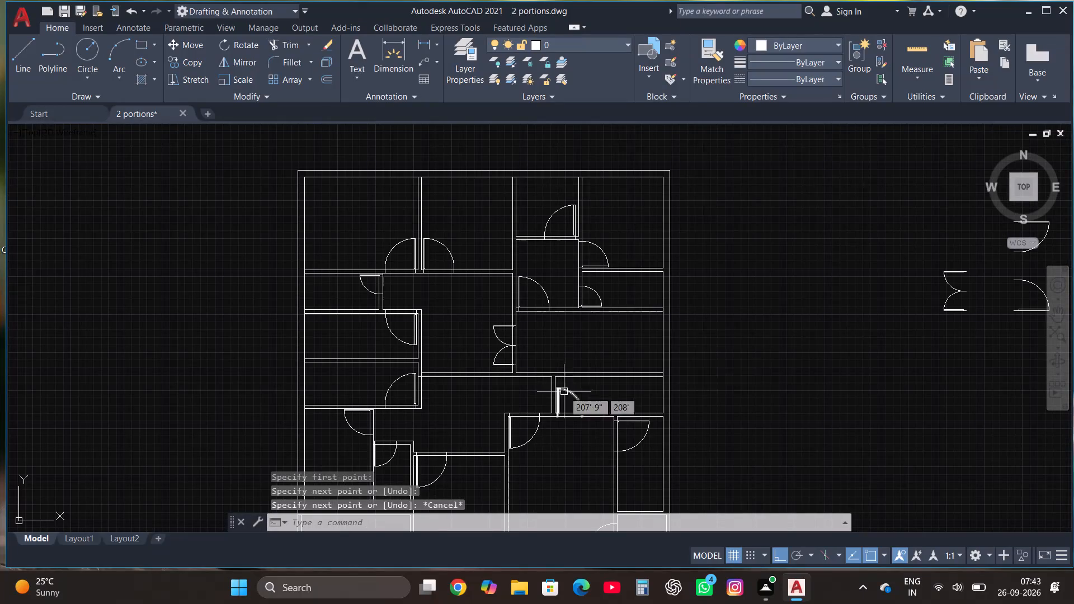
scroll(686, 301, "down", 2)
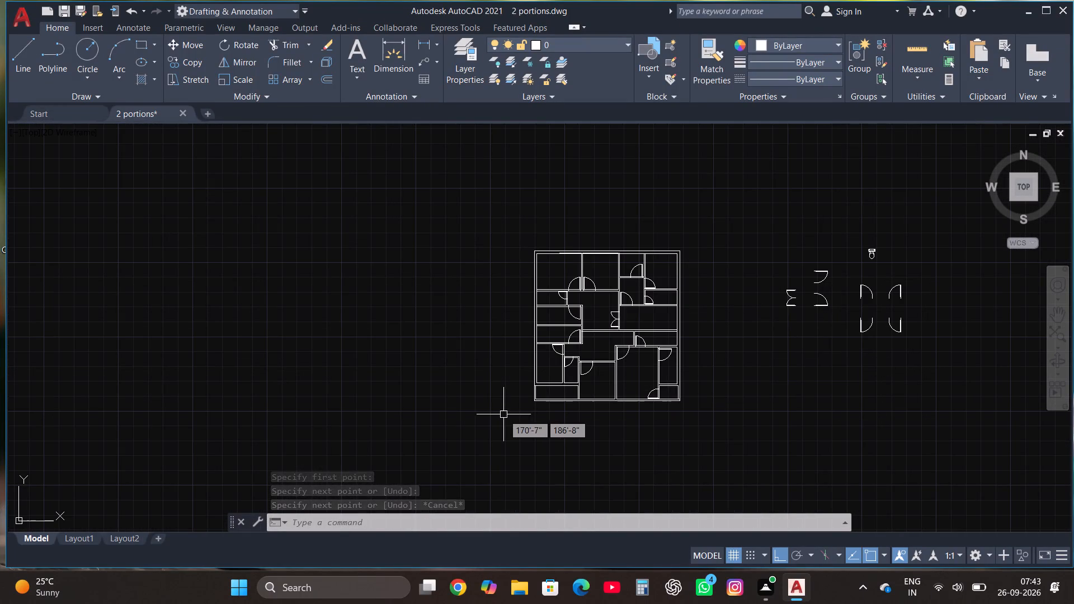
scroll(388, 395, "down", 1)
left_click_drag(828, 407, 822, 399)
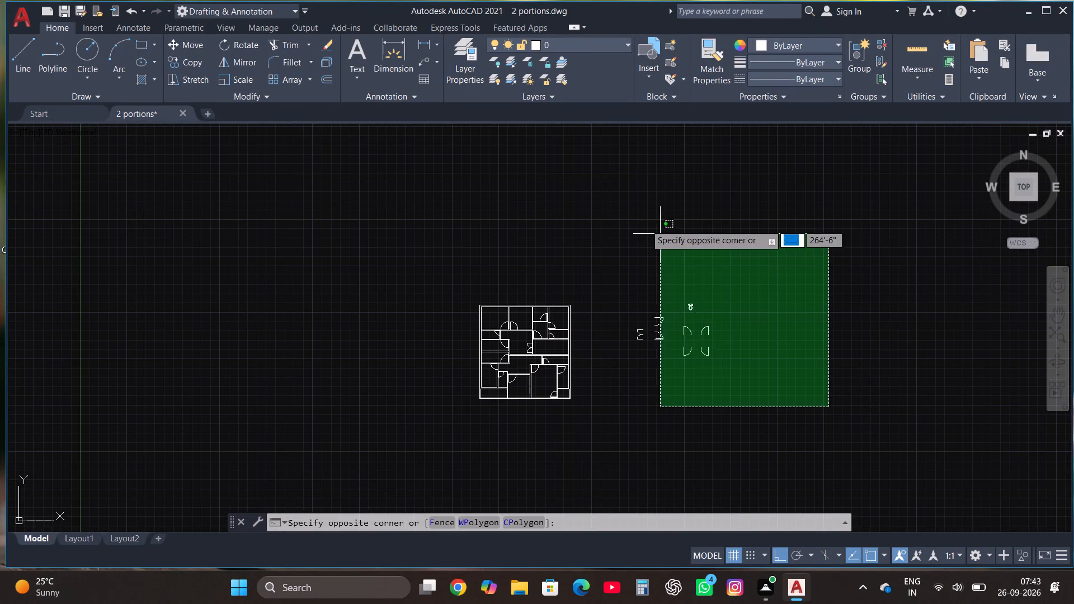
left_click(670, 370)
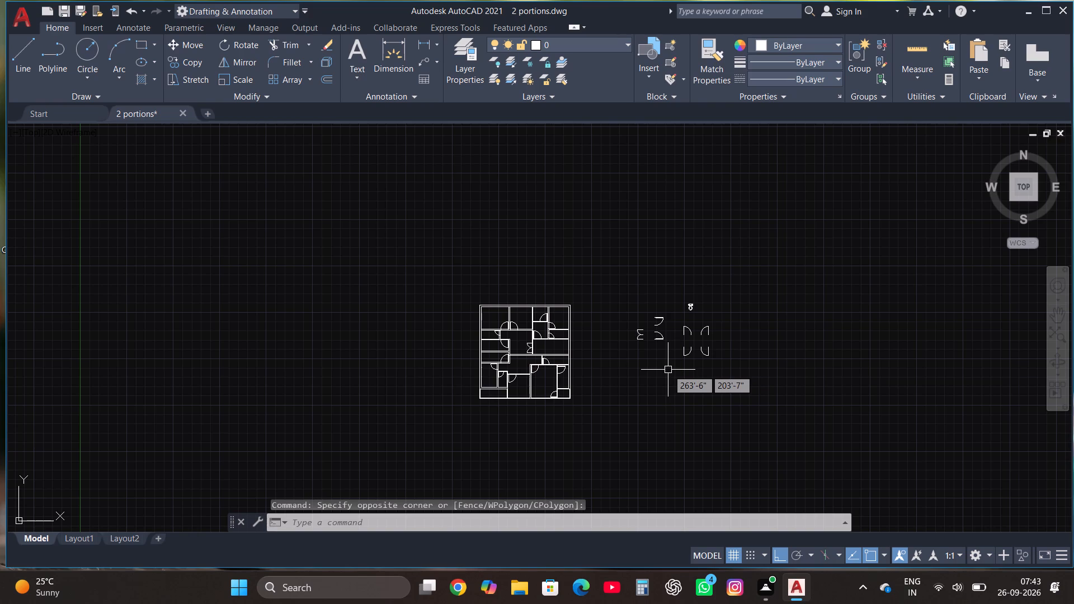
Save the drawing.
key("ctrl+s")
key("ctrl+e")
key("ctrl+e")
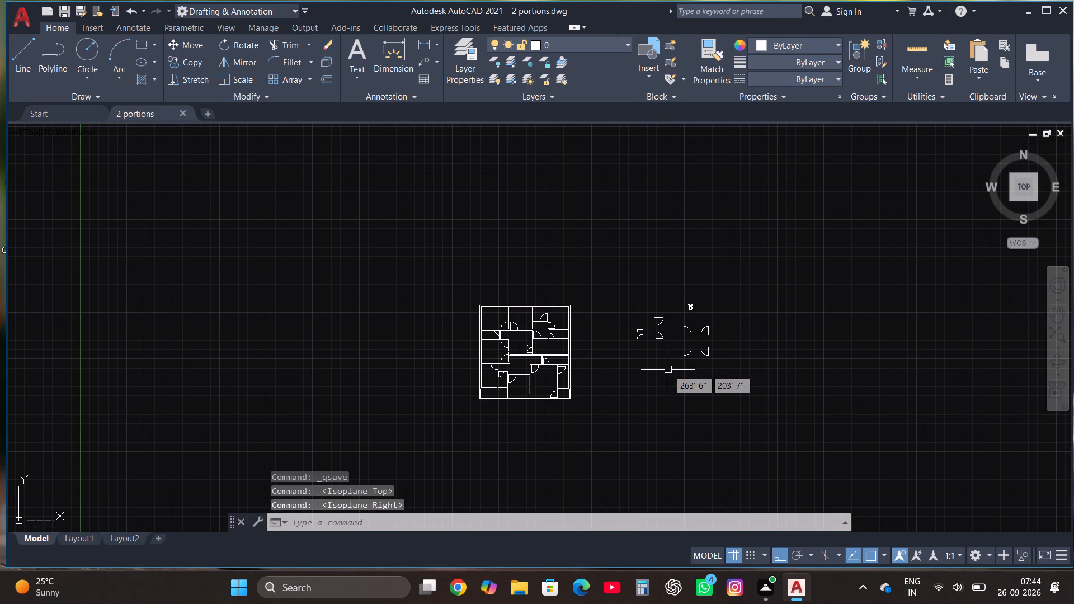
key("ctrl+s")
key("ctrl+s")
Rotate the toilet block beside the floor plan 90° clockwise so that its bowl points west.
scroll(668, 372, "down", 1)
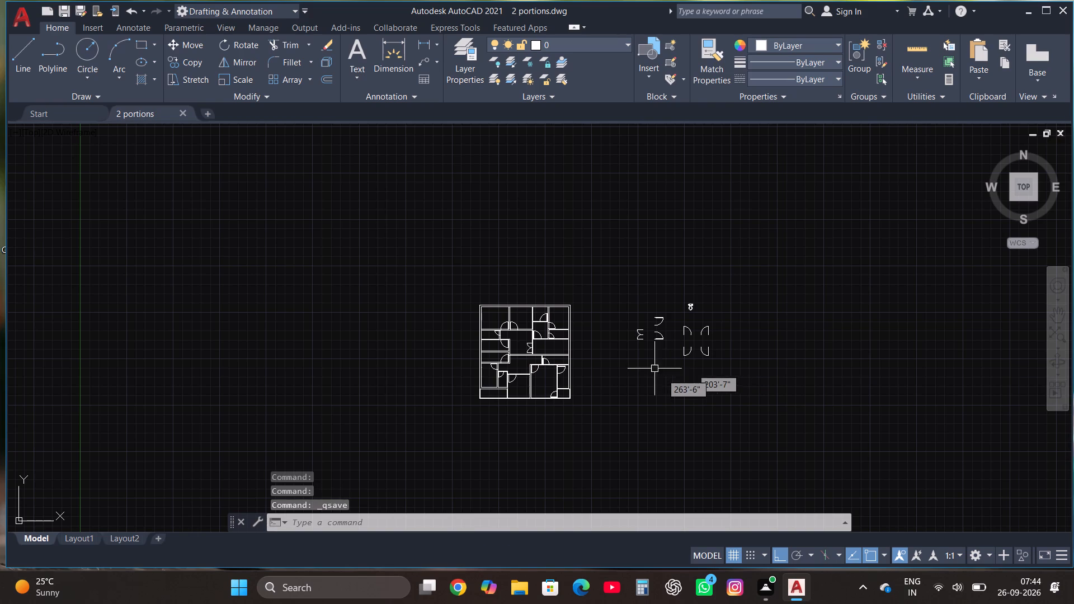
scroll(713, 349, "up", 4)
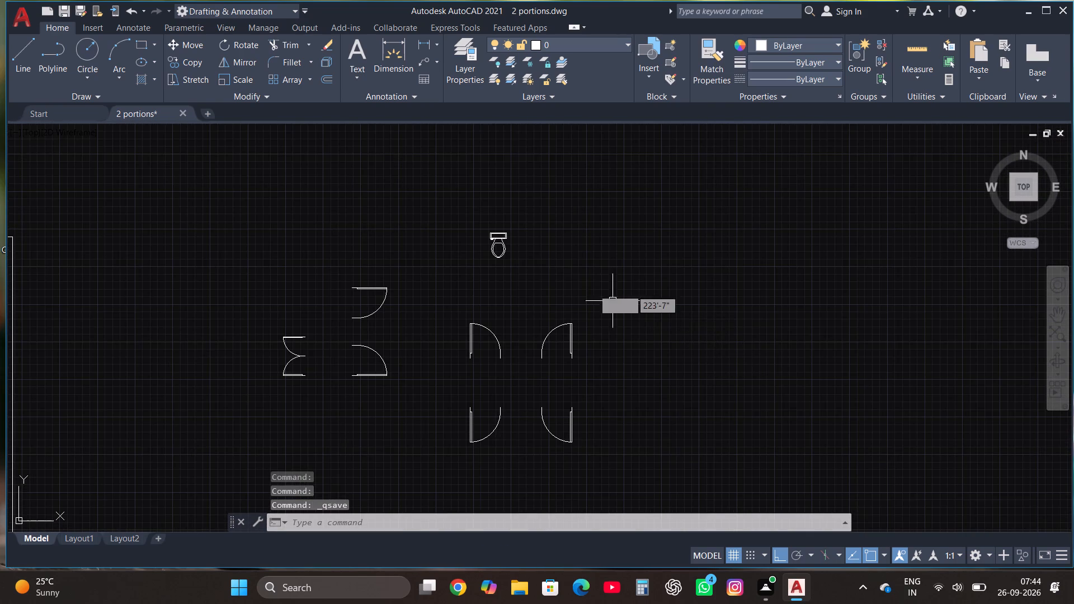
left_click(554, 272)
left_click(481, 224)
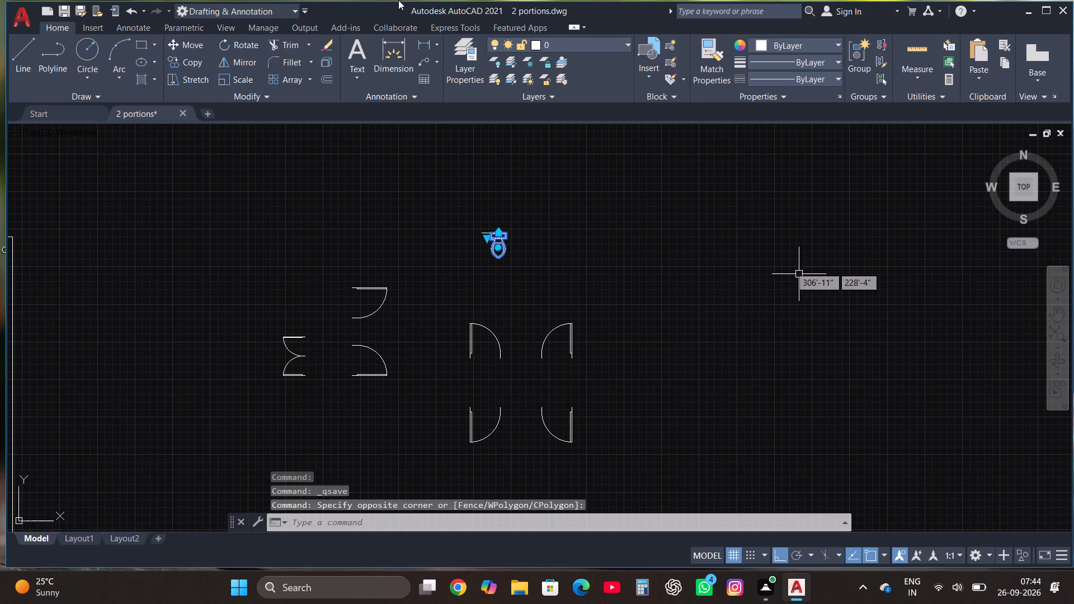
left_click(245, 42)
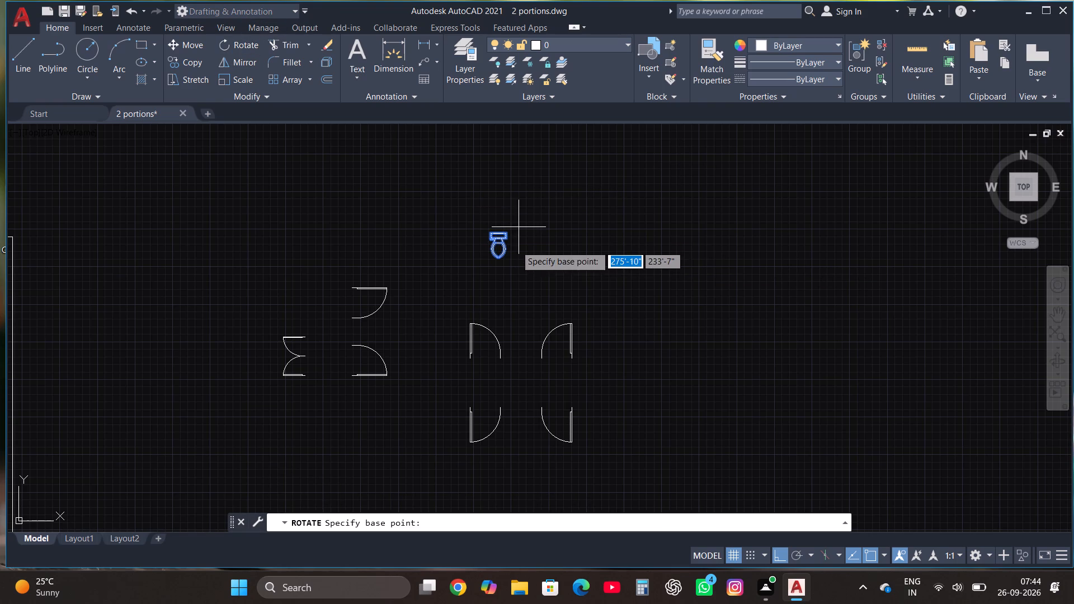
left_click(516, 247)
left_click(501, 285)
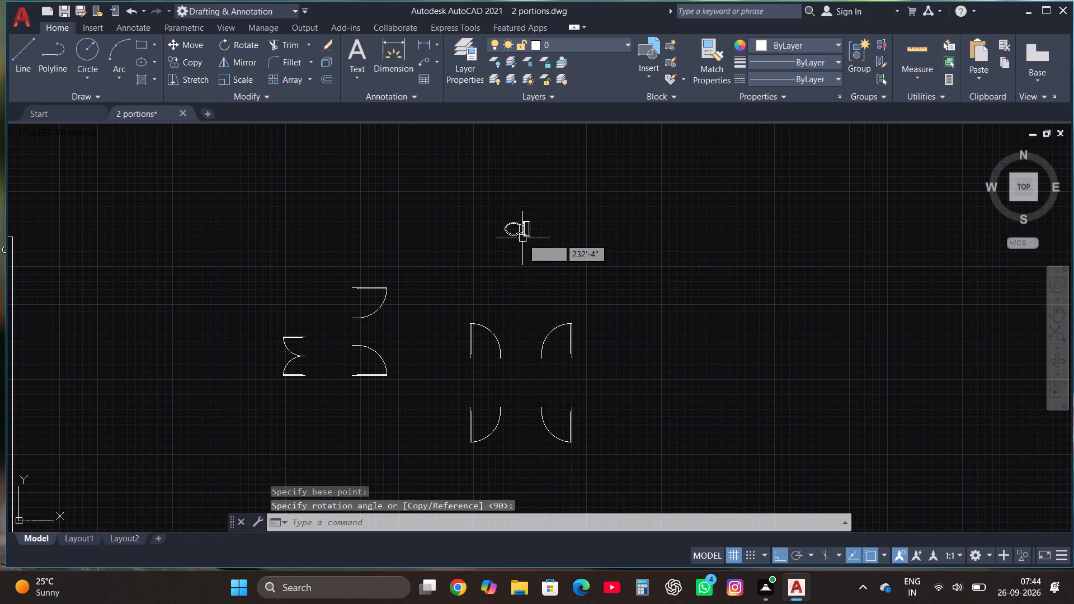
Mirror the rotated toilet across a vertical line just west of it, keeping the original.
left_click(522, 237)
left_click(244, 59)
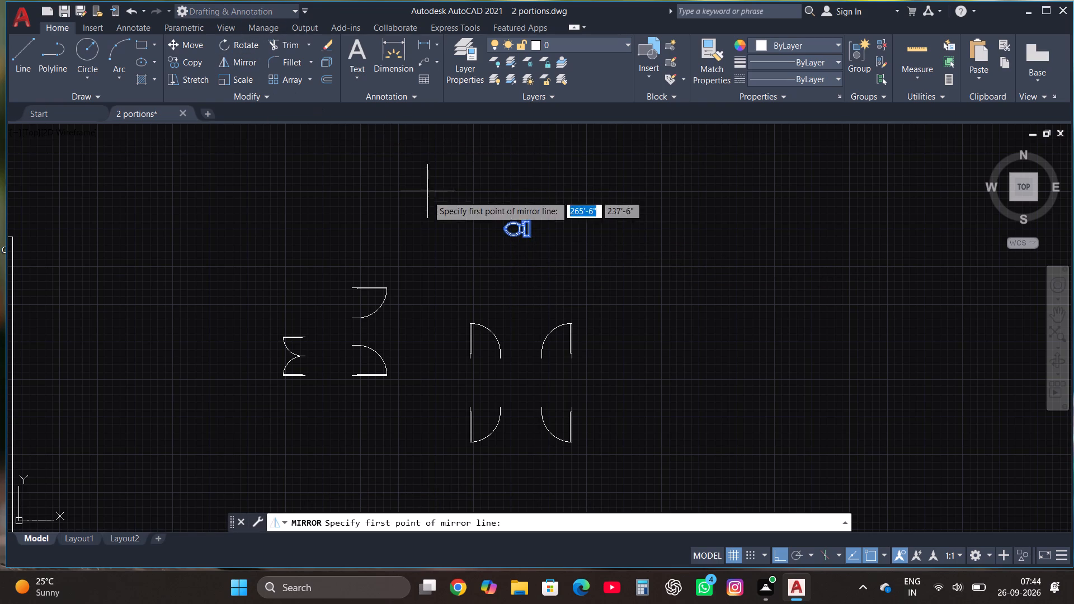
left_click(490, 228)
left_click(487, 258)
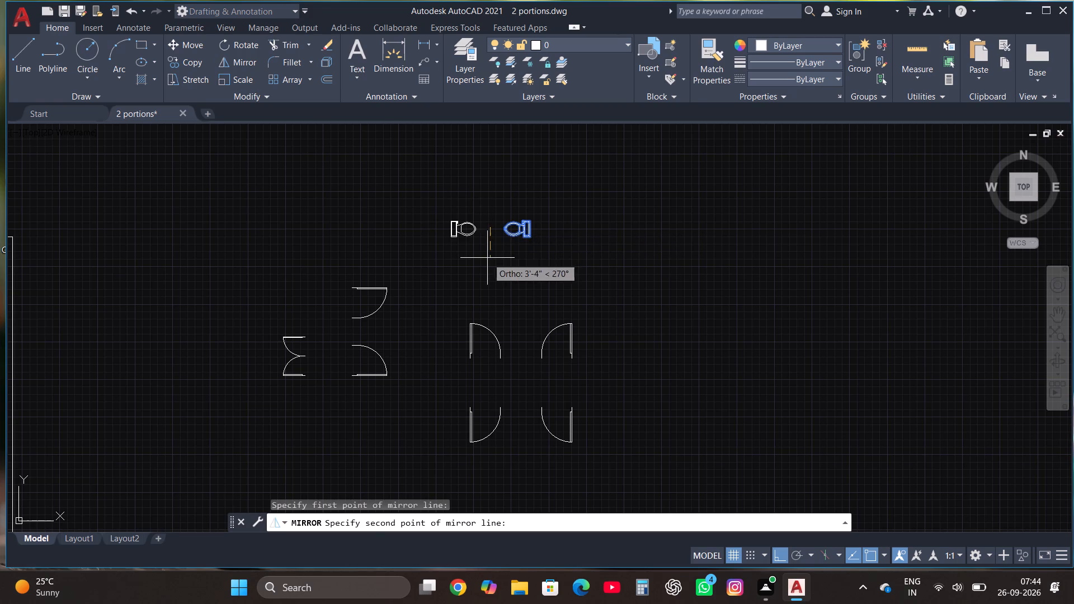
left_click_drag(523, 307, 487, 258)
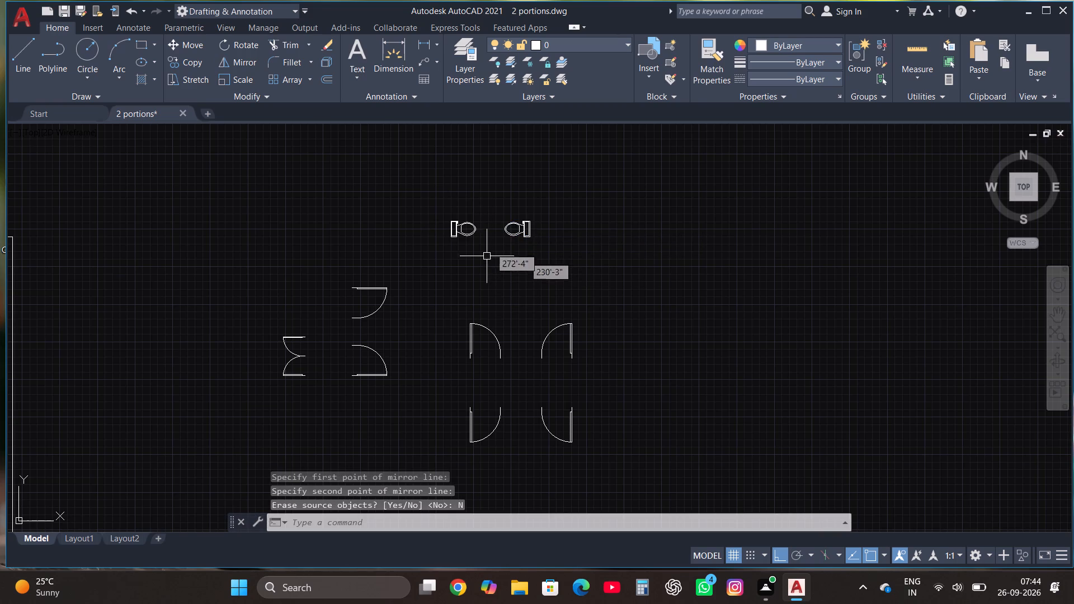
Copy the west-facing toilet in multiple mode by its tank's southeast corner against the east wall of the northeastern toilet room.
left_click(512, 225)
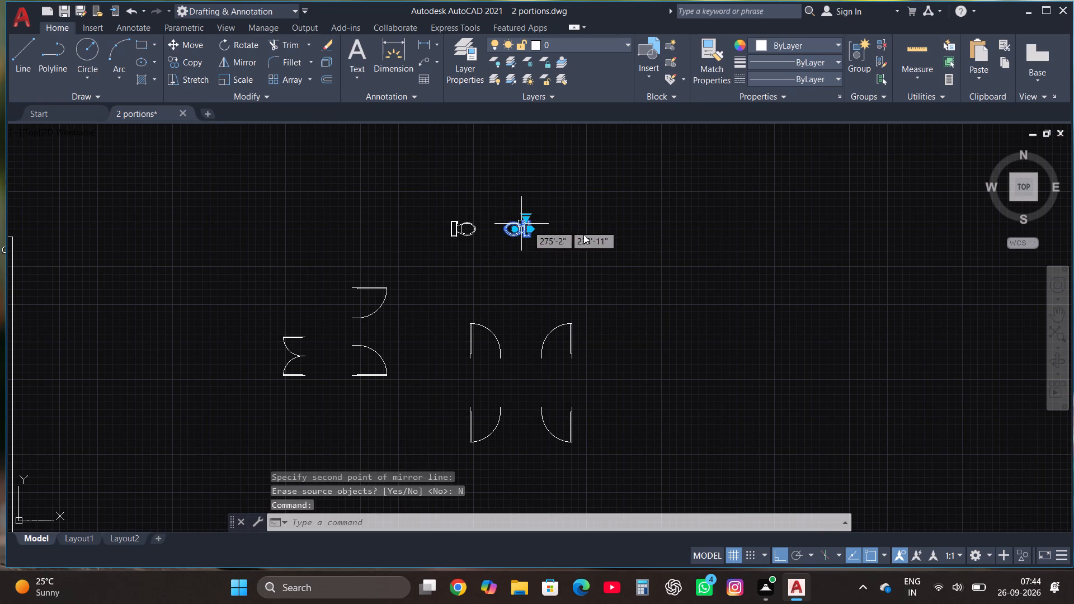
left_click(189, 58)
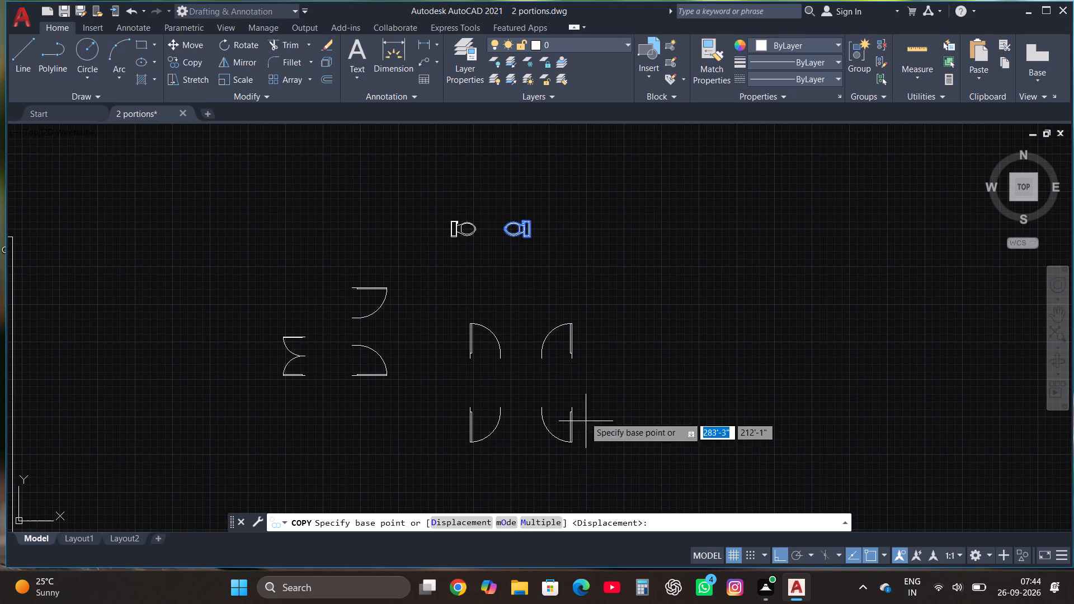
left_click(545, 520)
scroll(541, 223, "up", 3)
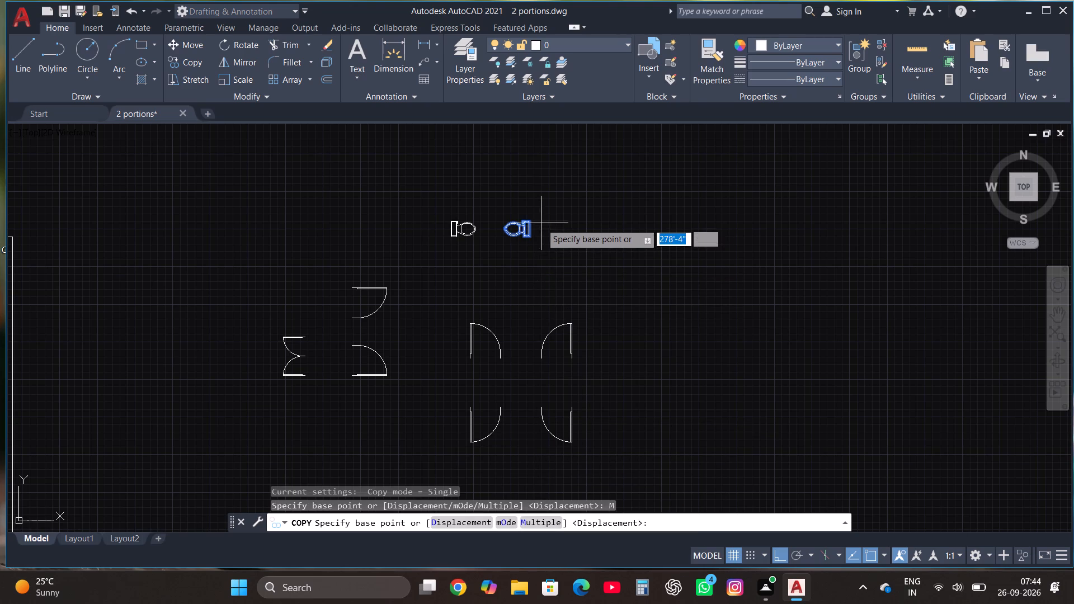
scroll(540, 223, "up", 1)
left_click(460, 313)
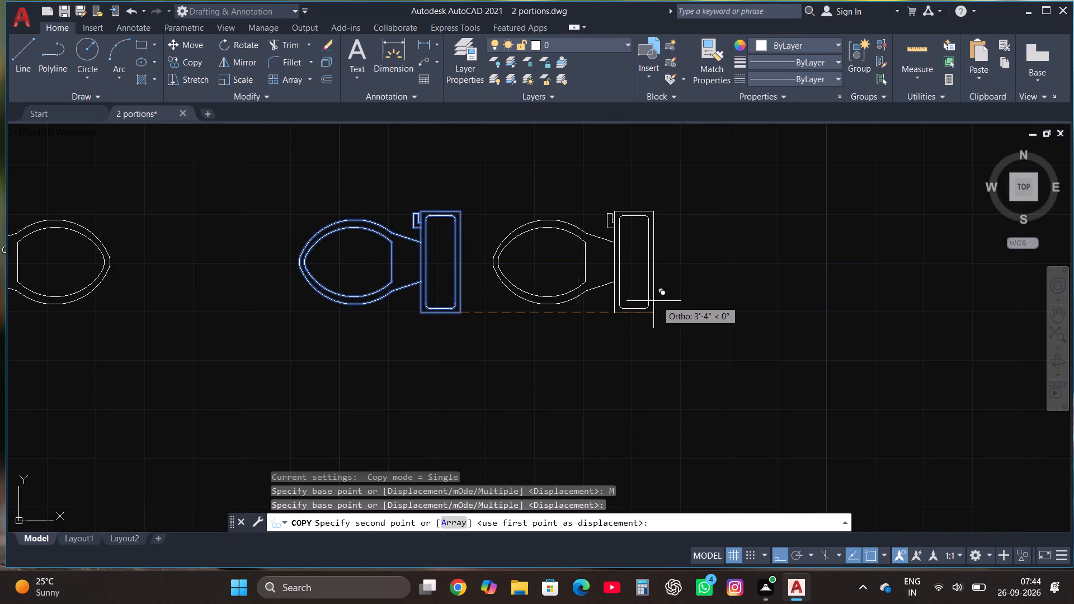
scroll(647, 344, "down", 4)
key("F8")
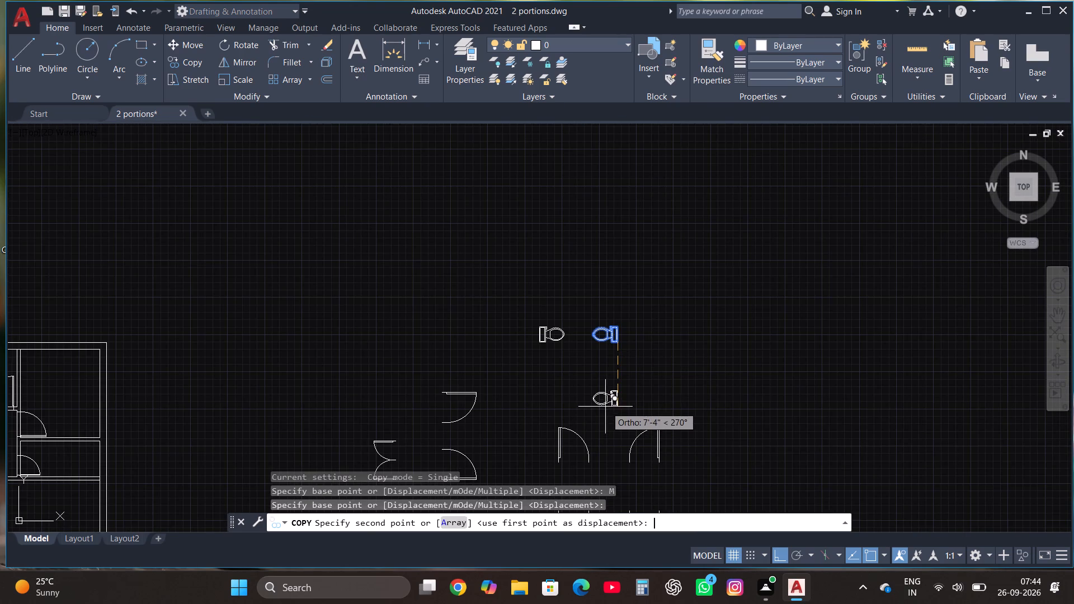
scroll(719, 303, "down", 2)
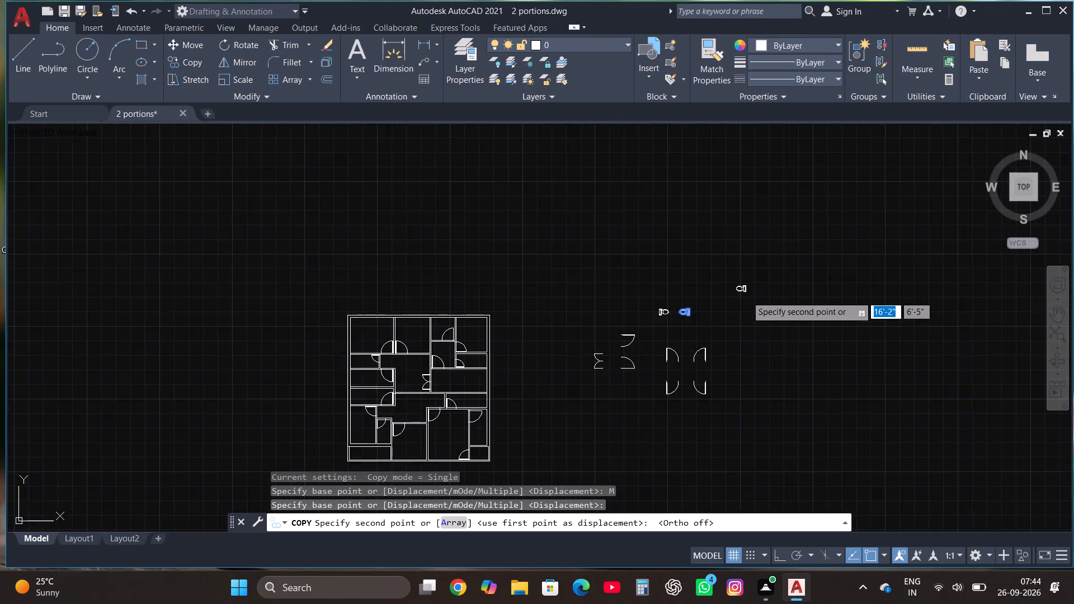
scroll(747, 298, "down", 1)
scroll(583, 335, "up", 4)
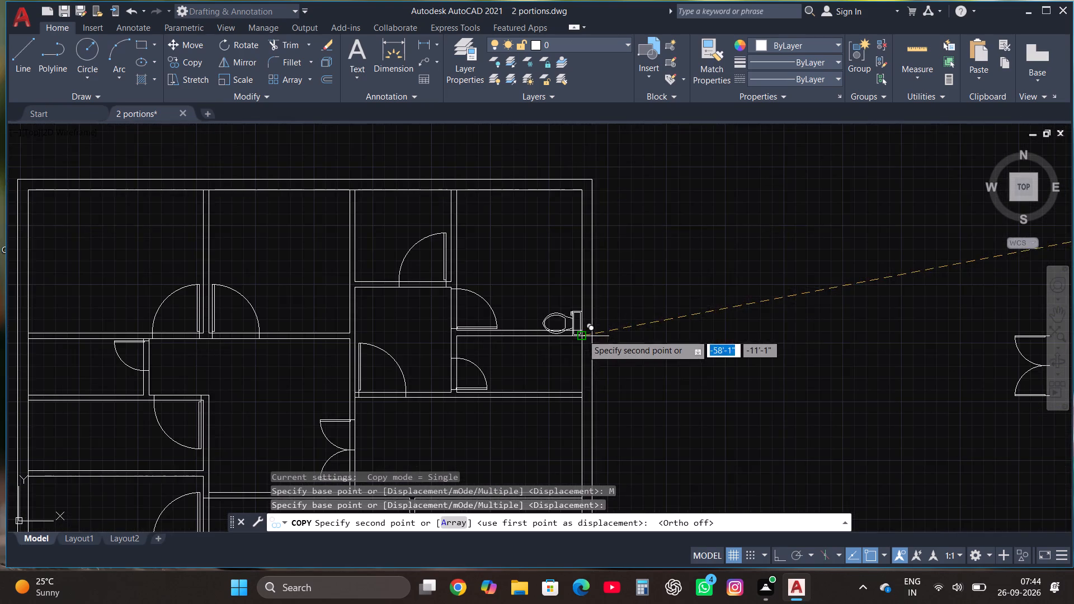
scroll(576, 365, "up", 4)
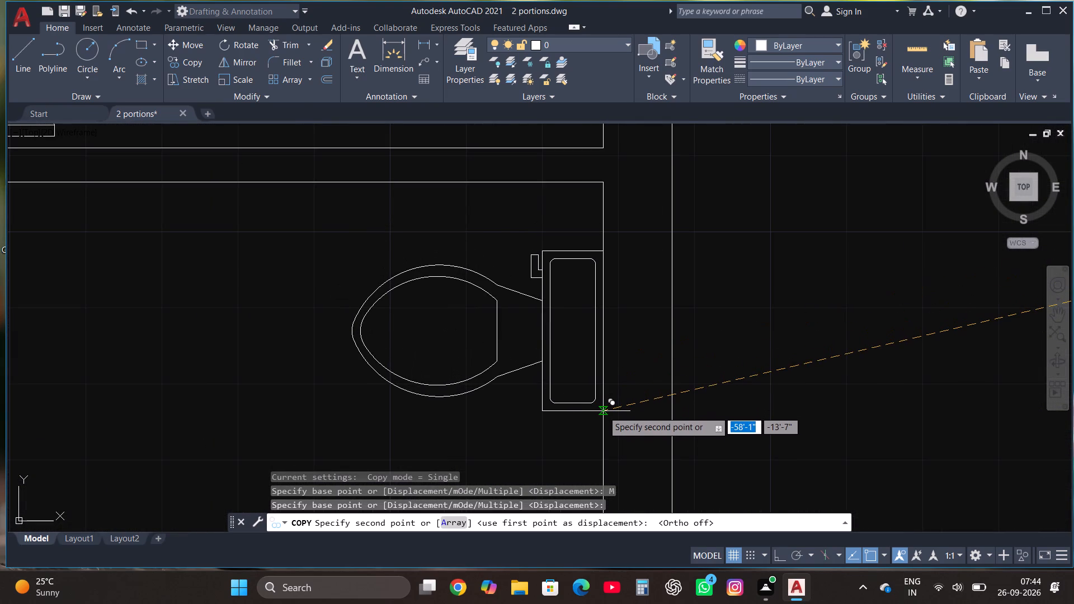
left_click(603, 413)
Place another copy of the west-facing toilet against the east wall of the second eastern toilet room, south of the first.
scroll(628, 253, "down", 4)
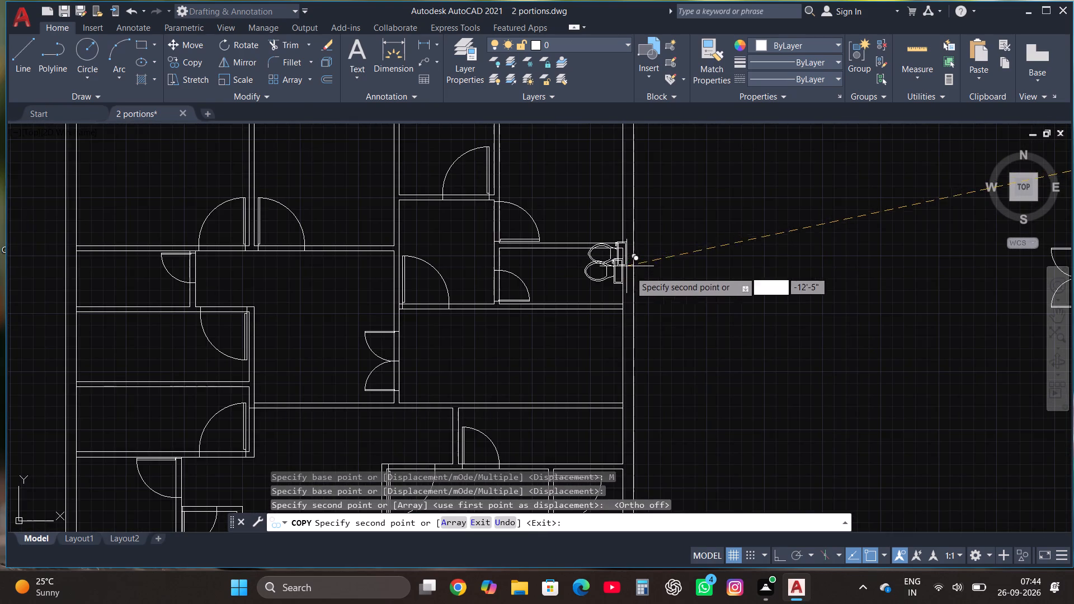
scroll(632, 281, "down", 2)
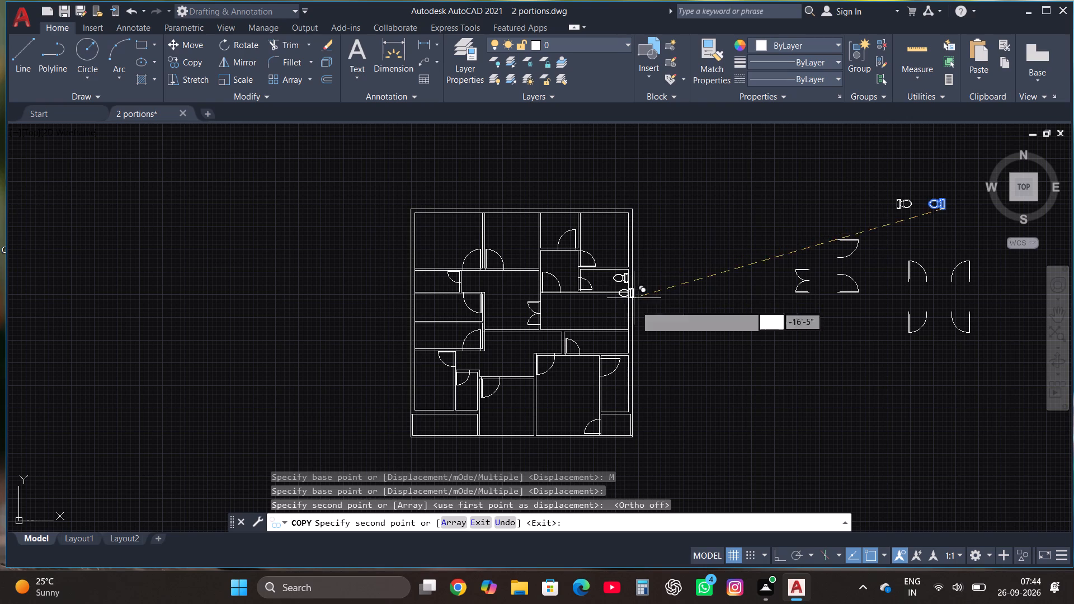
scroll(635, 337, "up", 4)
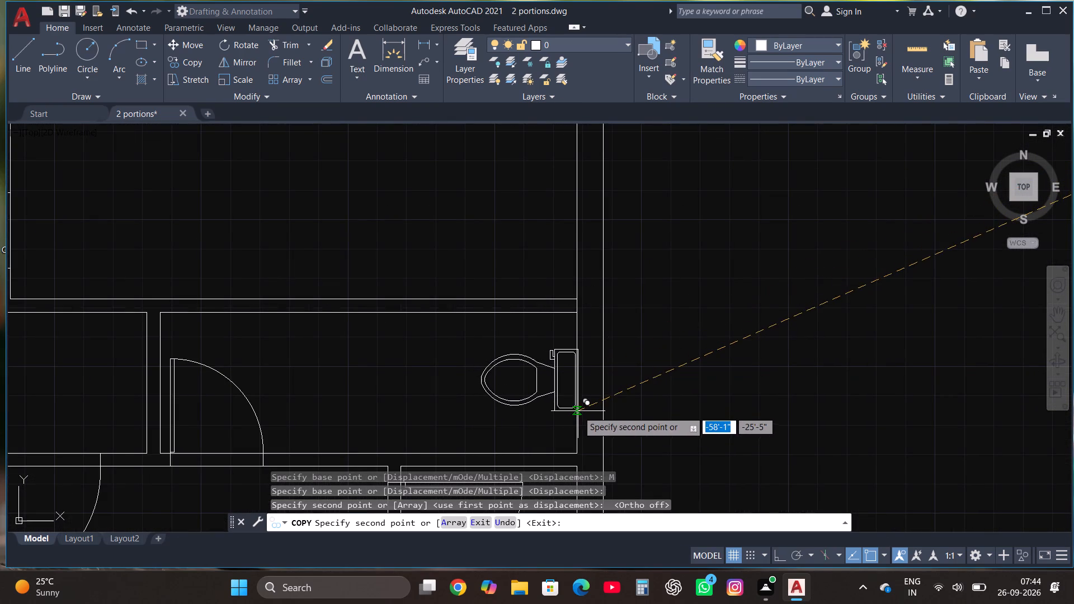
left_click(577, 409)
Place a third copy of the west-facing toilet against the east wall of the small southwestern toilet room and finish copying.
scroll(407, 331, "down", 2)
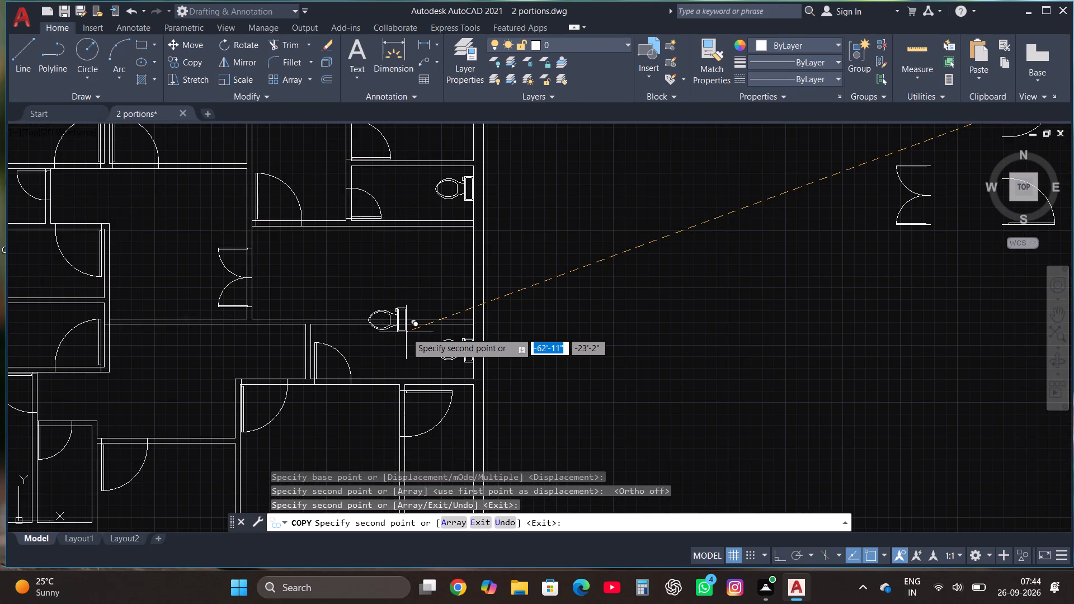
scroll(596, 300, "down", 3)
scroll(477, 357, "up", 2)
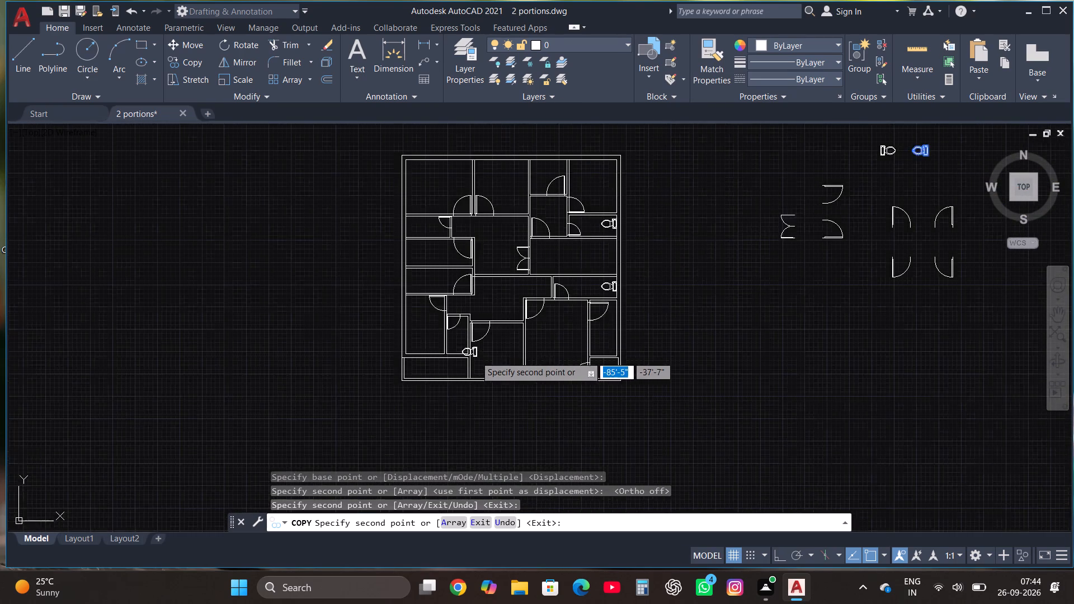
scroll(475, 356, "up", 3)
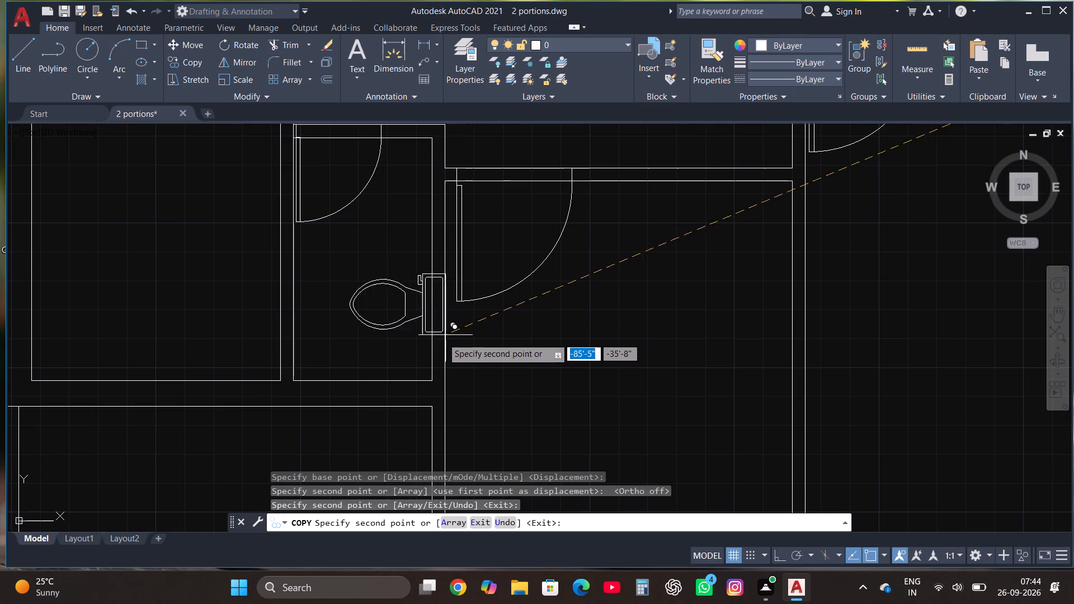
left_click(432, 356)
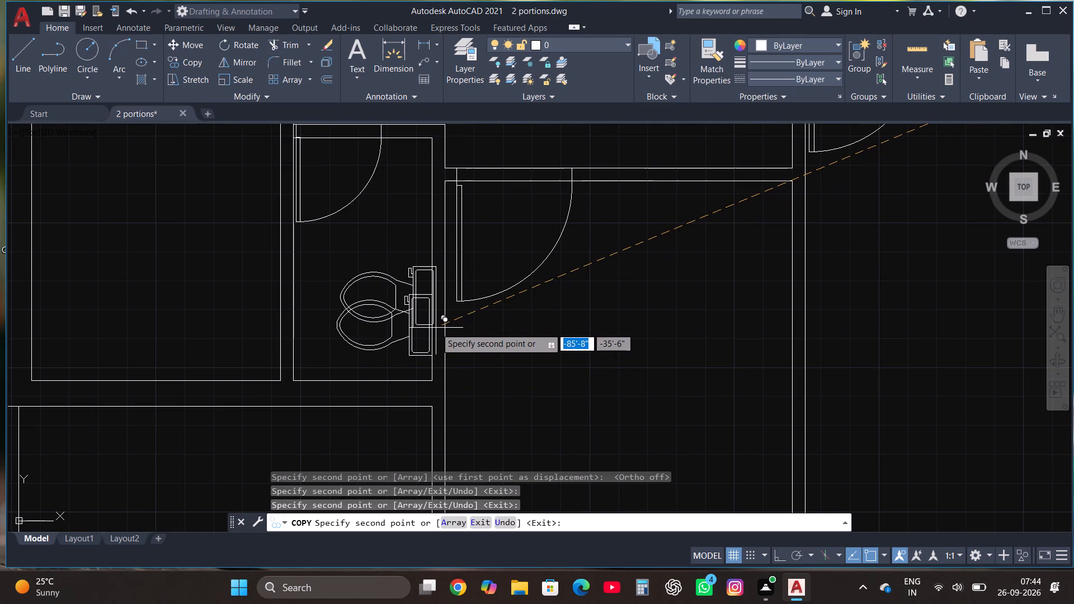
scroll(436, 329, "down", 4)
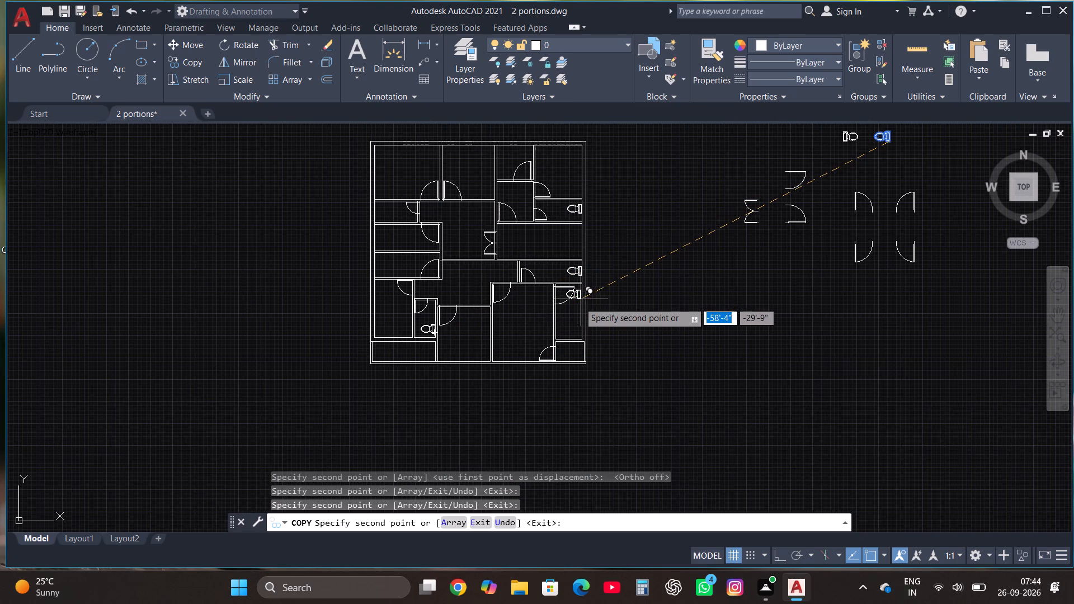
key("Escape")
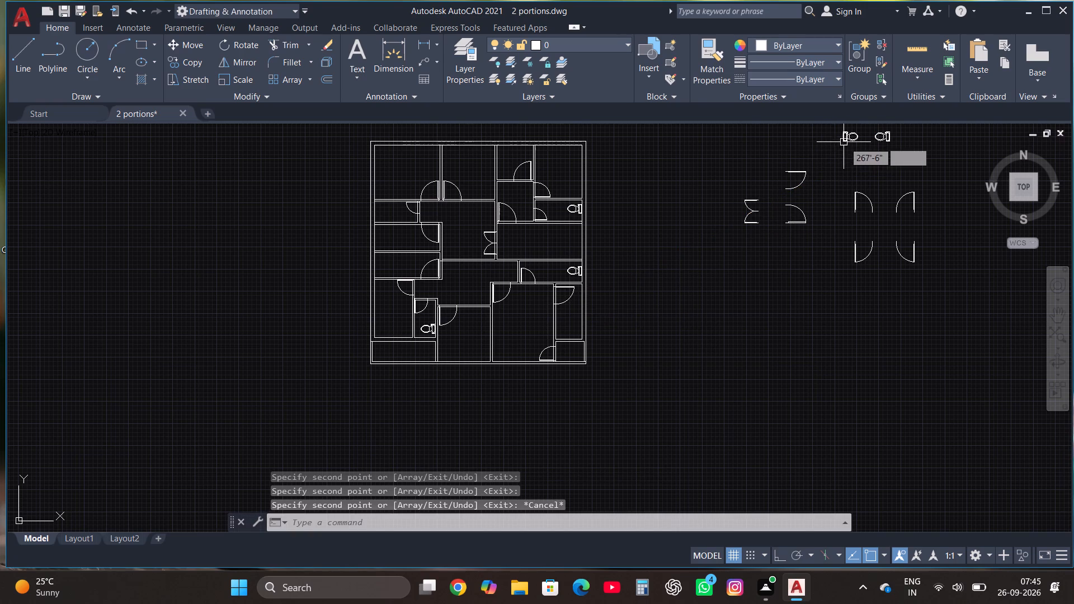
Copy the east-facing toilet by its tank's southwest corner onto the west outer wall's inner face in the northwestern toilet room.
left_click(846, 141)
left_click(182, 59)
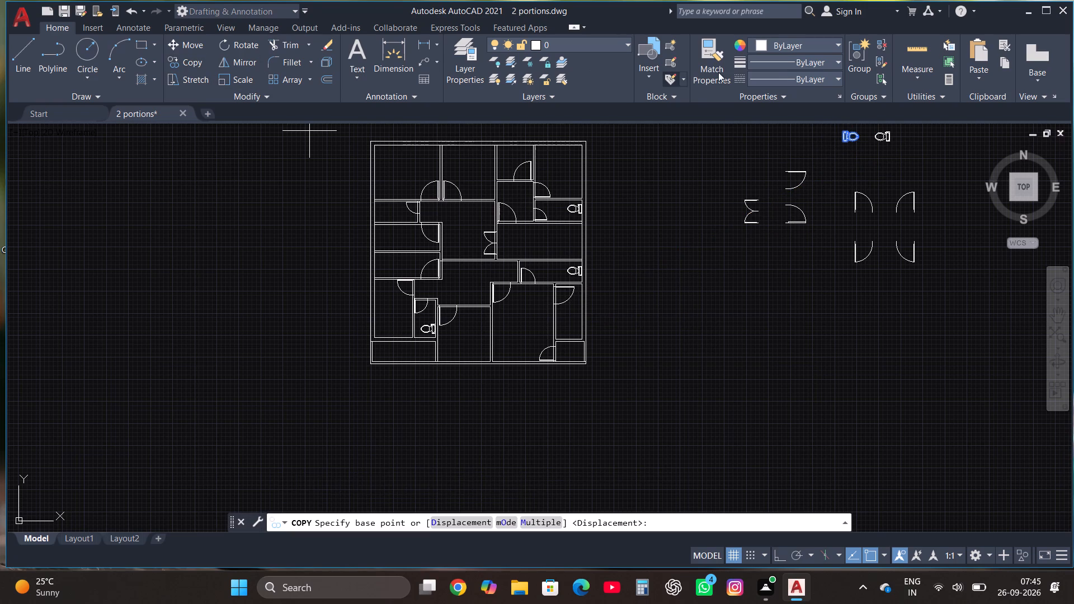
scroll(858, 124, "up", 2)
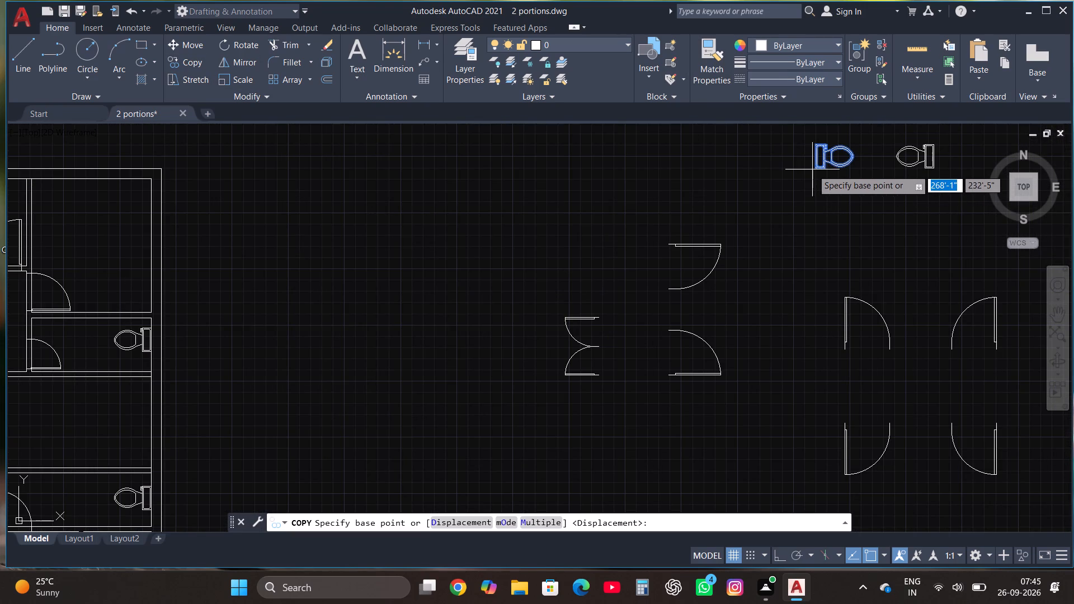
left_click(814, 169)
scroll(817, 261, "down", 2)
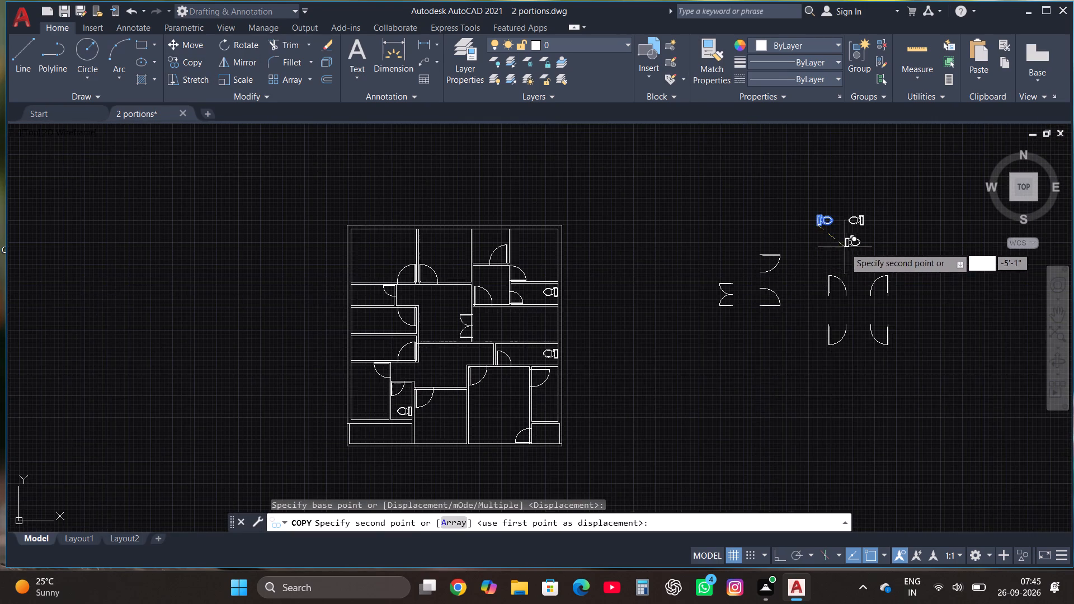
scroll(847, 247, "down", 2)
scroll(695, 254, "up", 4)
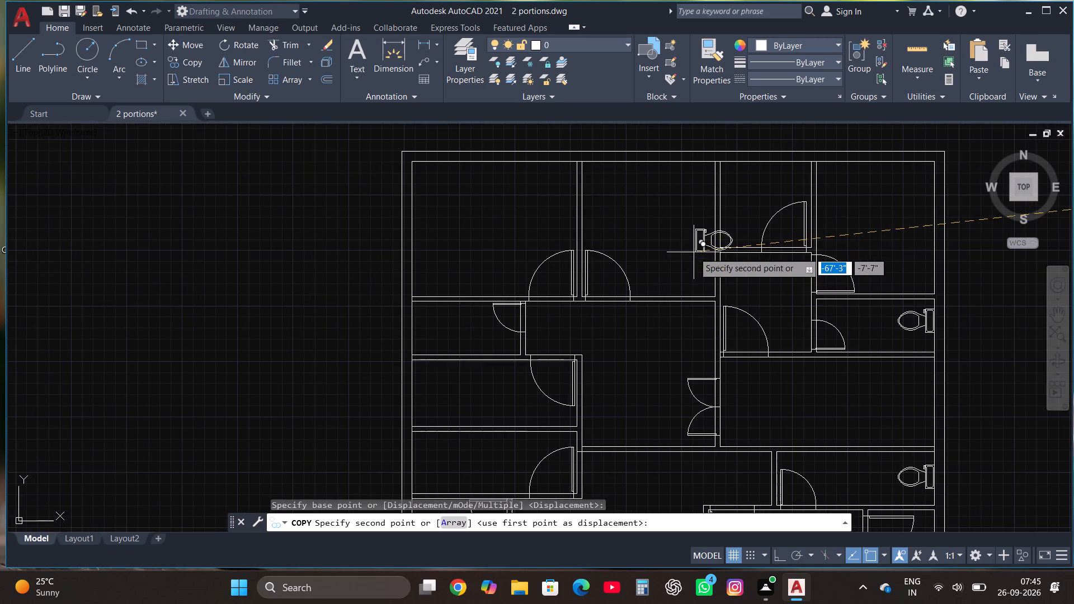
scroll(417, 335, "up", 2)
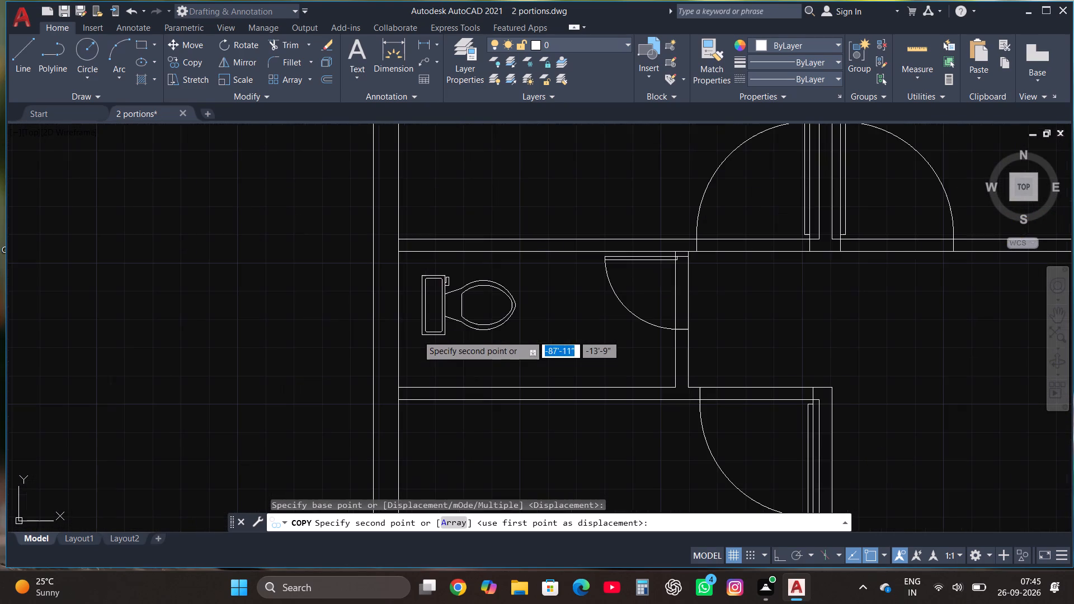
left_click(395, 325)
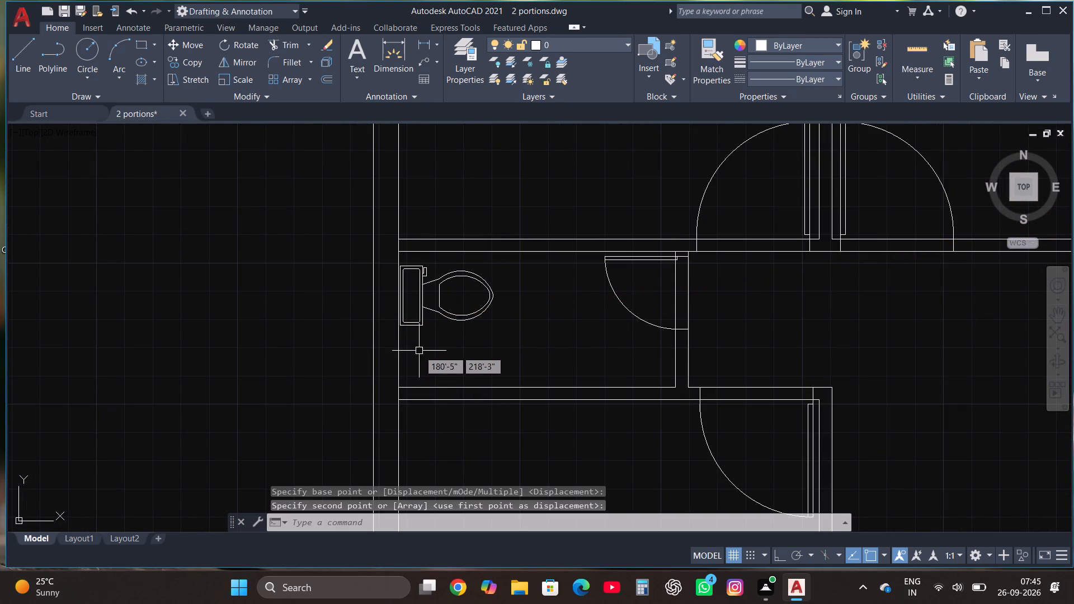
Erase all the spare doors and toilets left beside the floor plan.
scroll(407, 353, "down", 4)
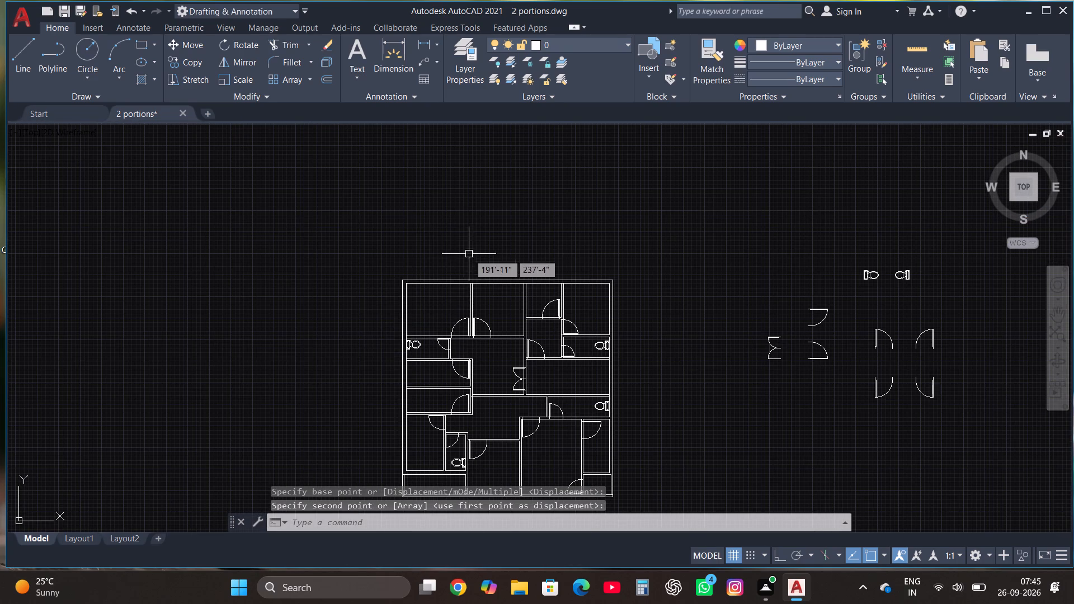
scroll(468, 249, "down", 1)
left_click(779, 365)
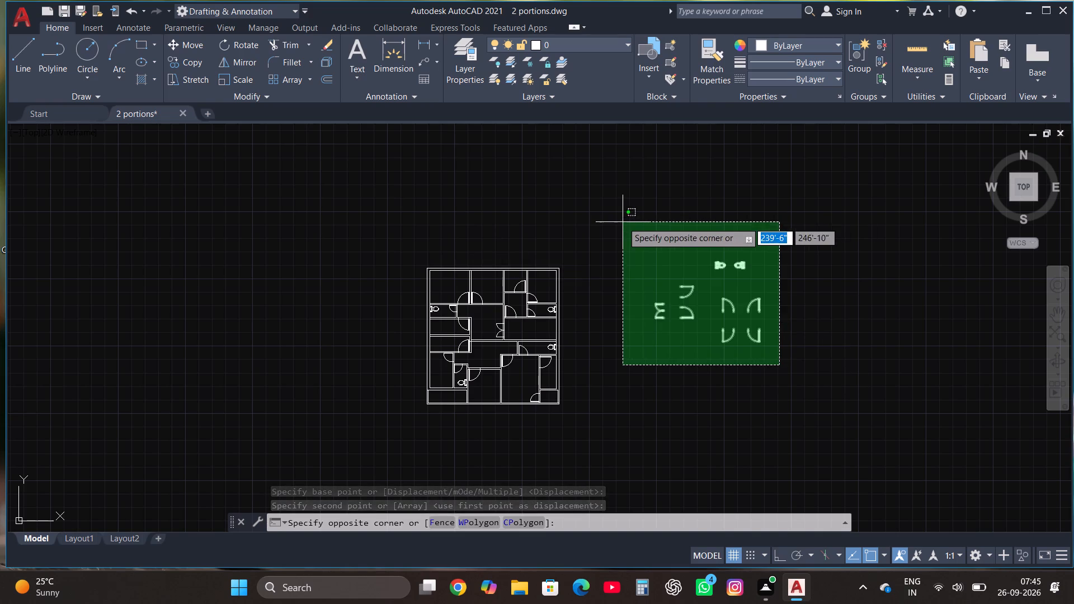
left_click(621, 223)
key("Delete")
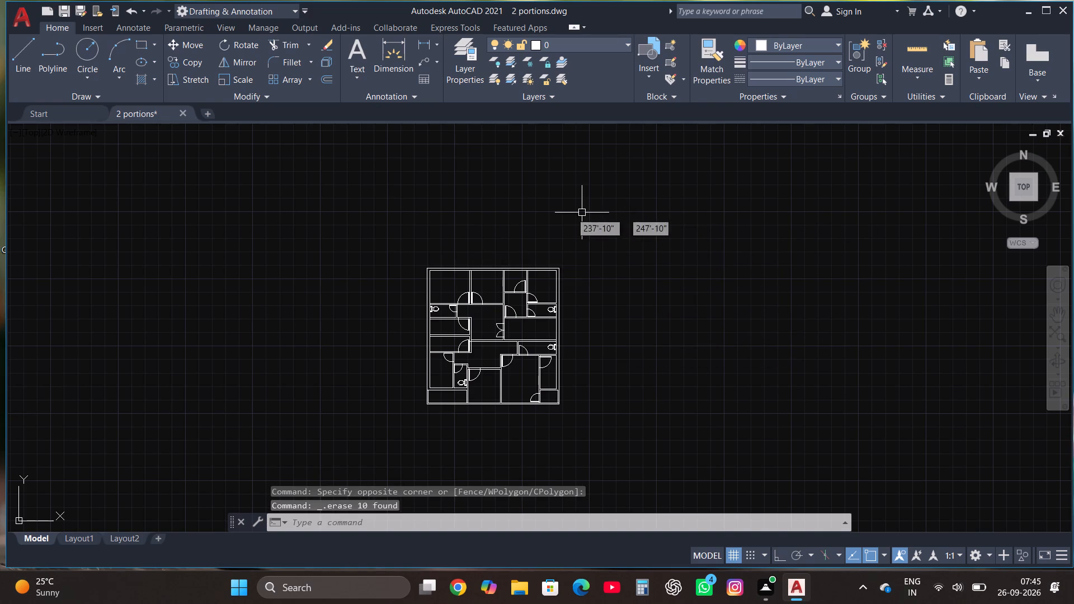
Trim the wall lines across the door openings of the two northwestern rooms, the western toilet and the room just south of it.
scroll(463, 235, "up", 3)
scroll(467, 248, "down", 1)
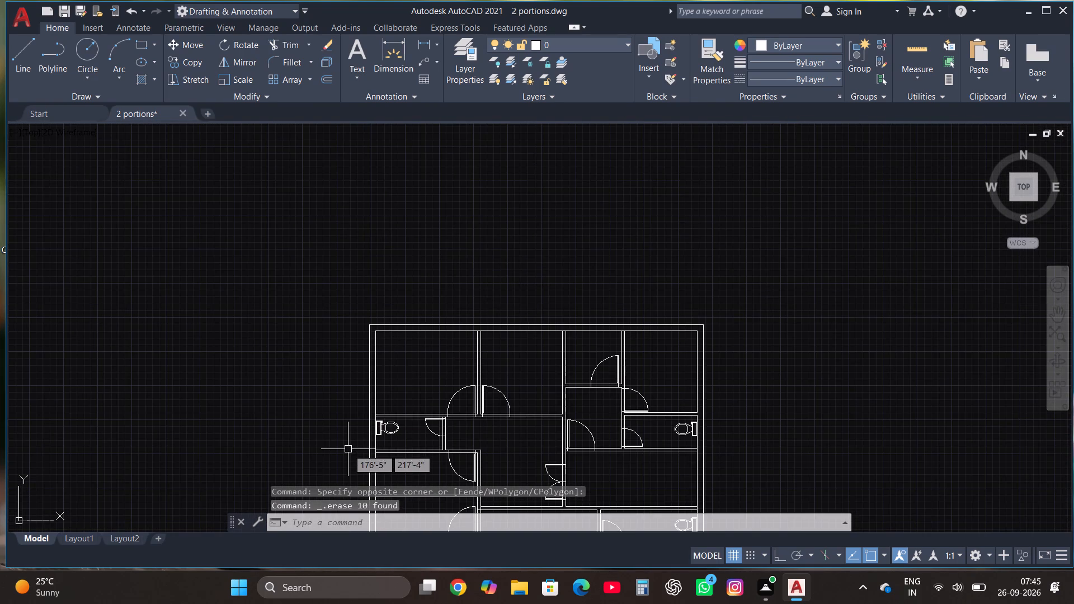
scroll(348, 449, "up", 1)
scroll(465, 428, "up", 1)
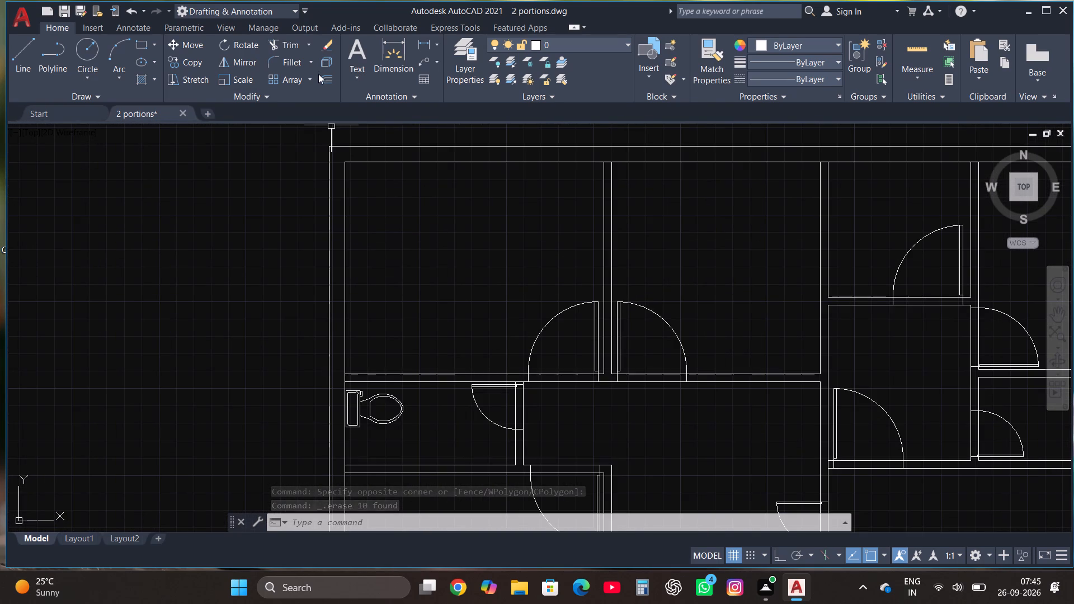
left_click(297, 47)
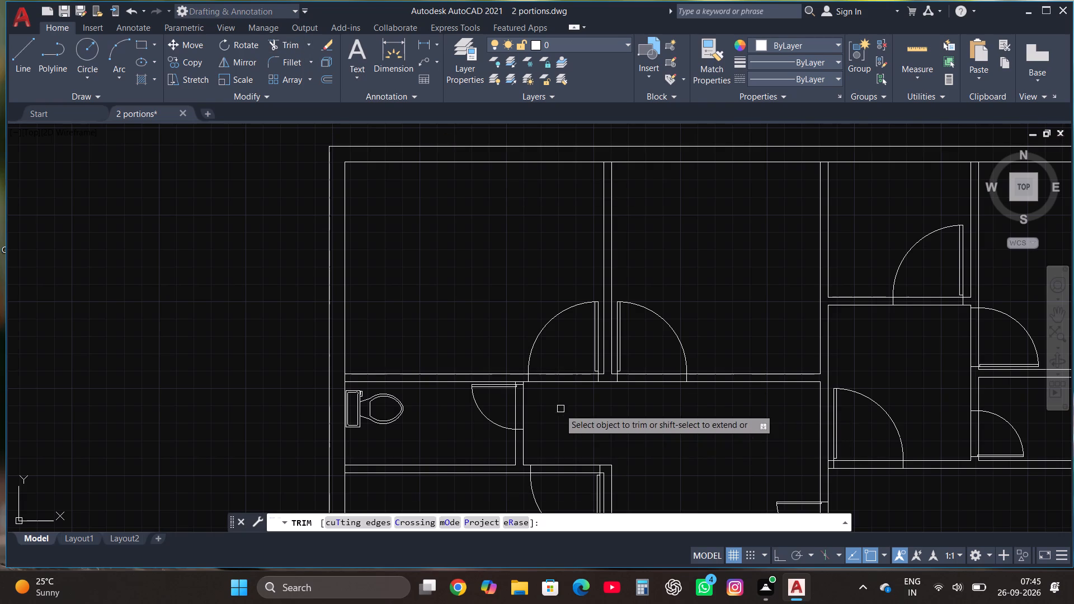
left_click_drag(558, 408, 558, 402)
left_click(556, 343)
left_click(646, 391)
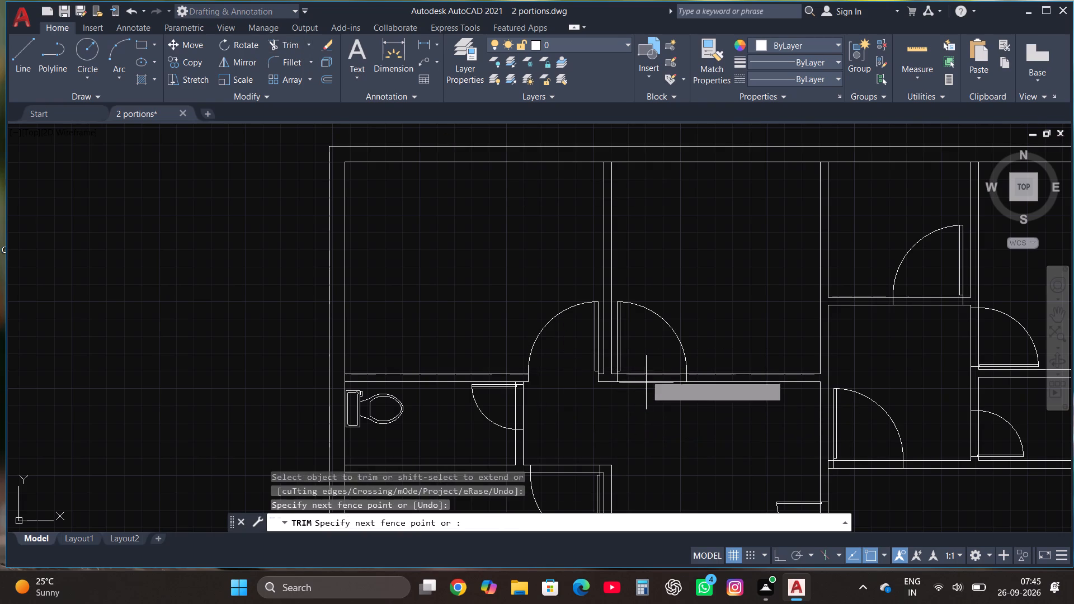
left_click(646, 362)
left_click(505, 404)
left_click(574, 404)
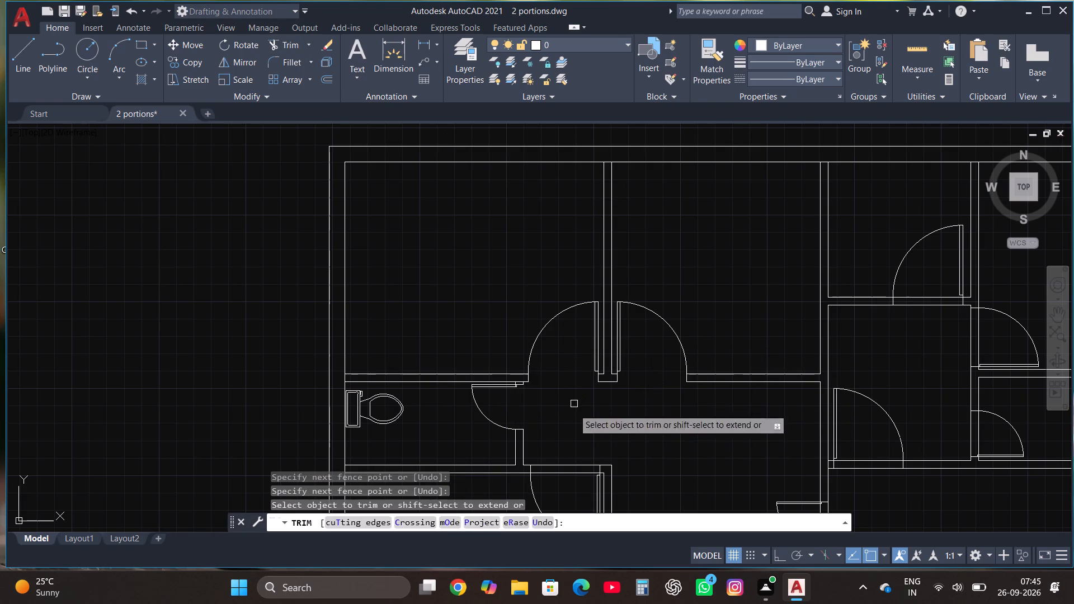
left_click(571, 486)
left_click(572, 447)
Trim the wall lines across the door openings of the small northern room, the northeast corner room and the toilet below it.
scroll(569, 446, "down", 2)
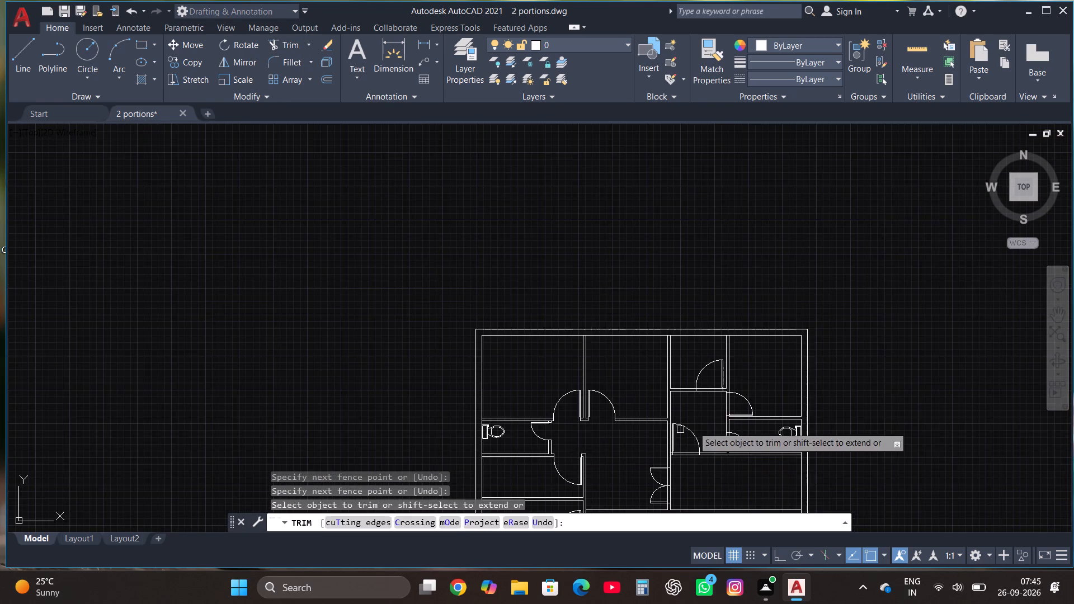
scroll(745, 416, "up", 2)
left_click(657, 338)
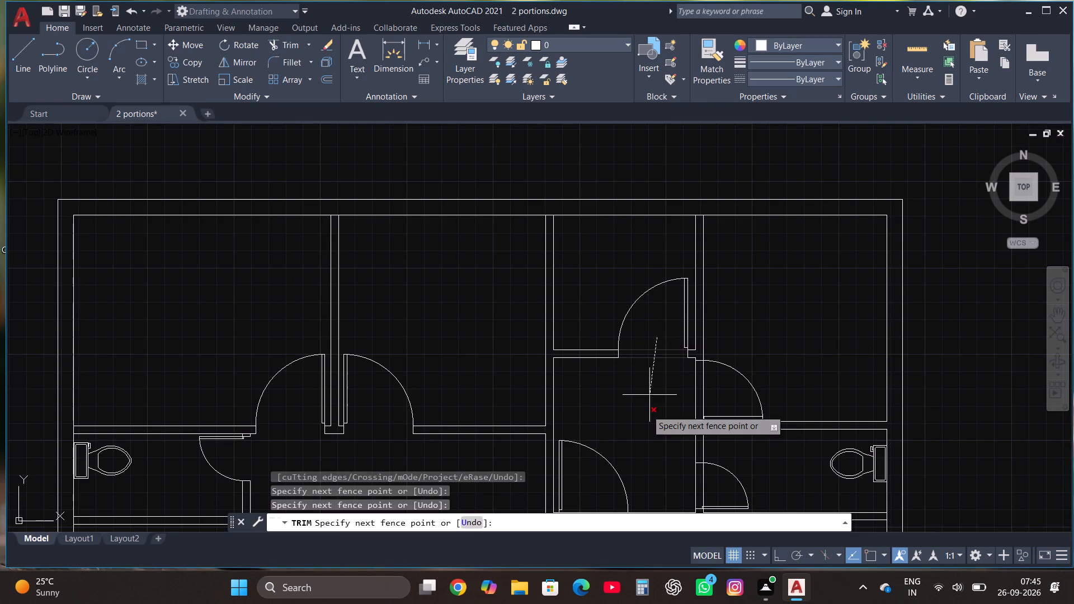
left_click(647, 417)
left_click(718, 397)
left_click(638, 396)
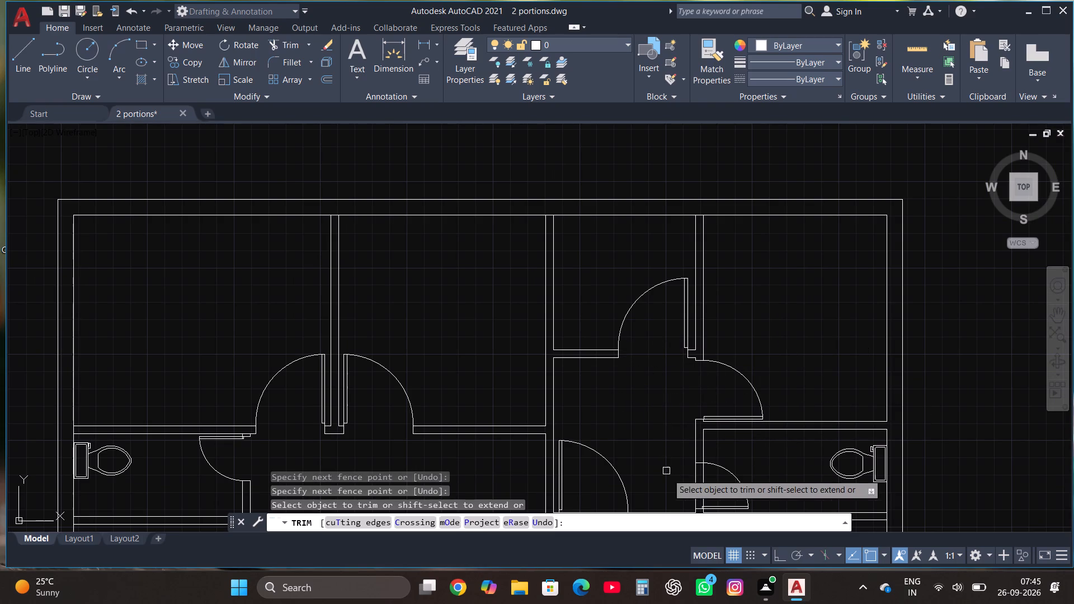
left_click(716, 484)
left_click(676, 474)
scroll(726, 343, "down", 3)
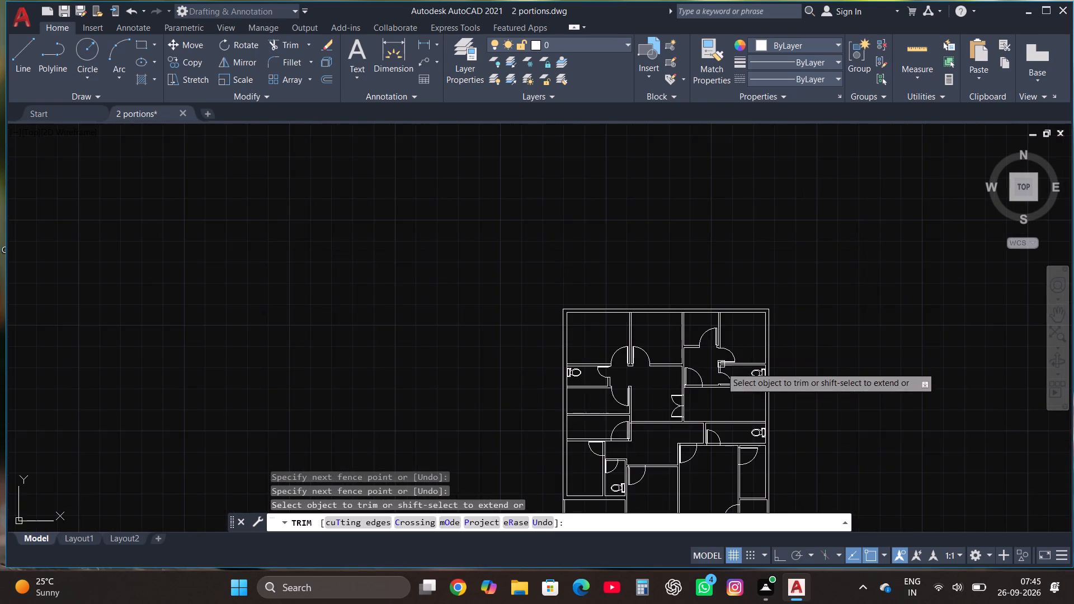
Trim the wall lines across the single door opening west of the northeastern toilet and across both leaves of the central double door.
scroll(719, 385, "up", 3)
left_click(607, 362)
left_click(609, 419)
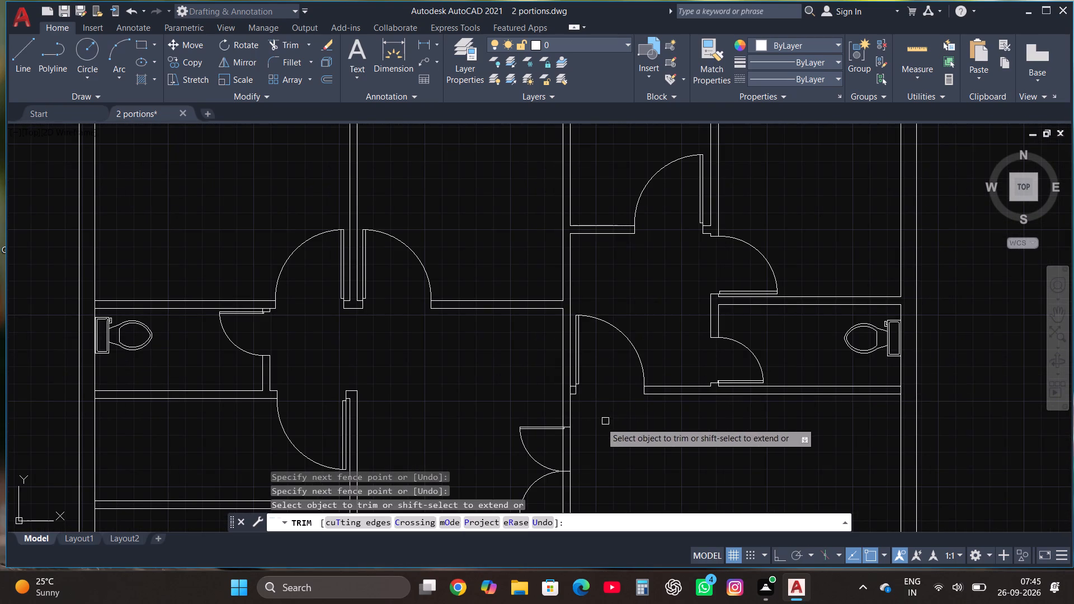
left_click(552, 448)
left_click(607, 439)
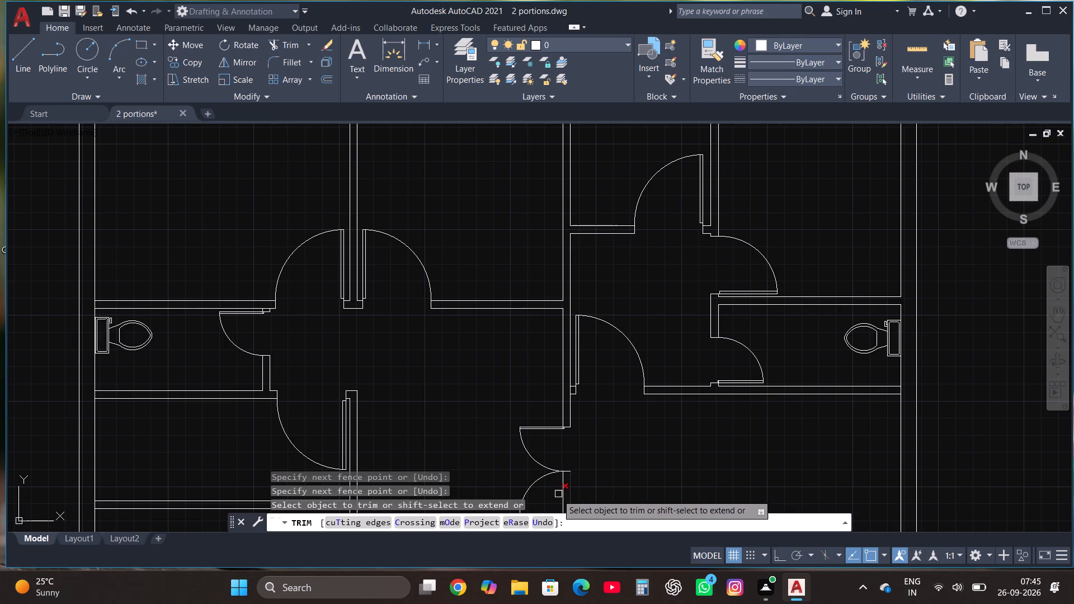
left_click(554, 496)
left_click(602, 493)
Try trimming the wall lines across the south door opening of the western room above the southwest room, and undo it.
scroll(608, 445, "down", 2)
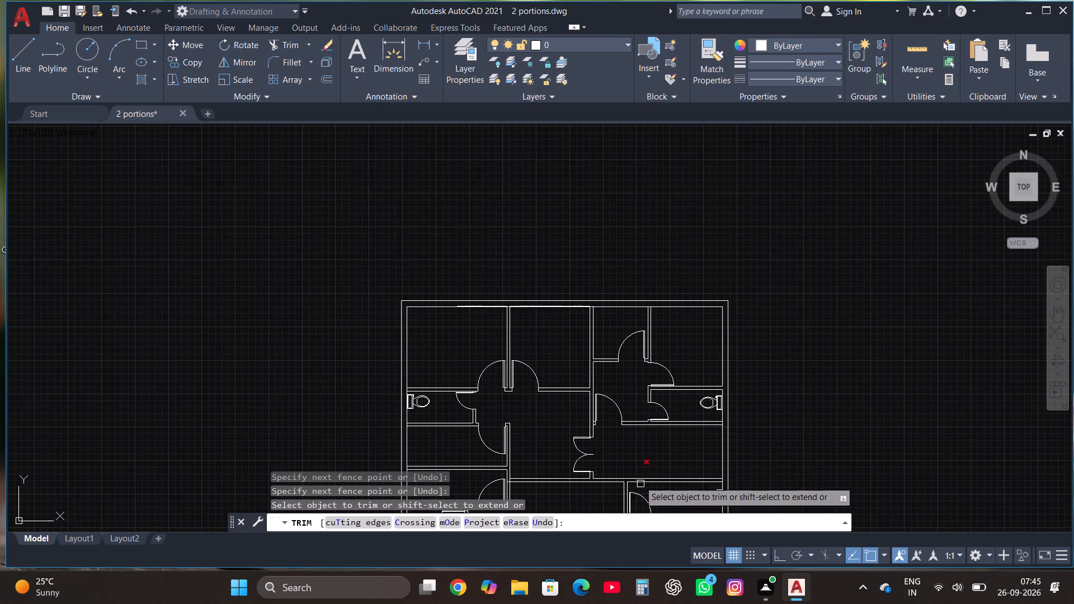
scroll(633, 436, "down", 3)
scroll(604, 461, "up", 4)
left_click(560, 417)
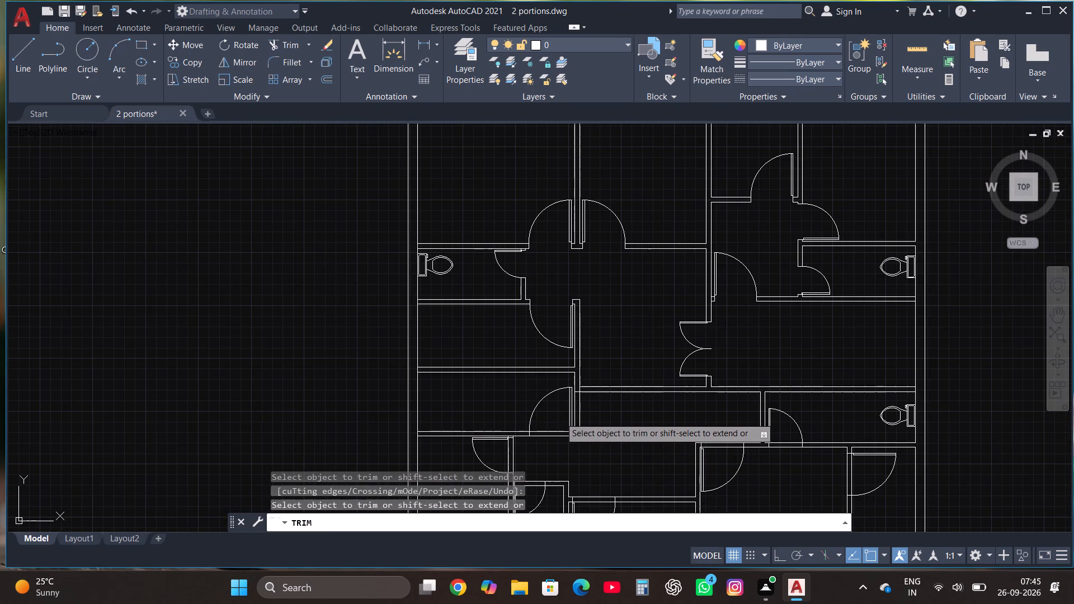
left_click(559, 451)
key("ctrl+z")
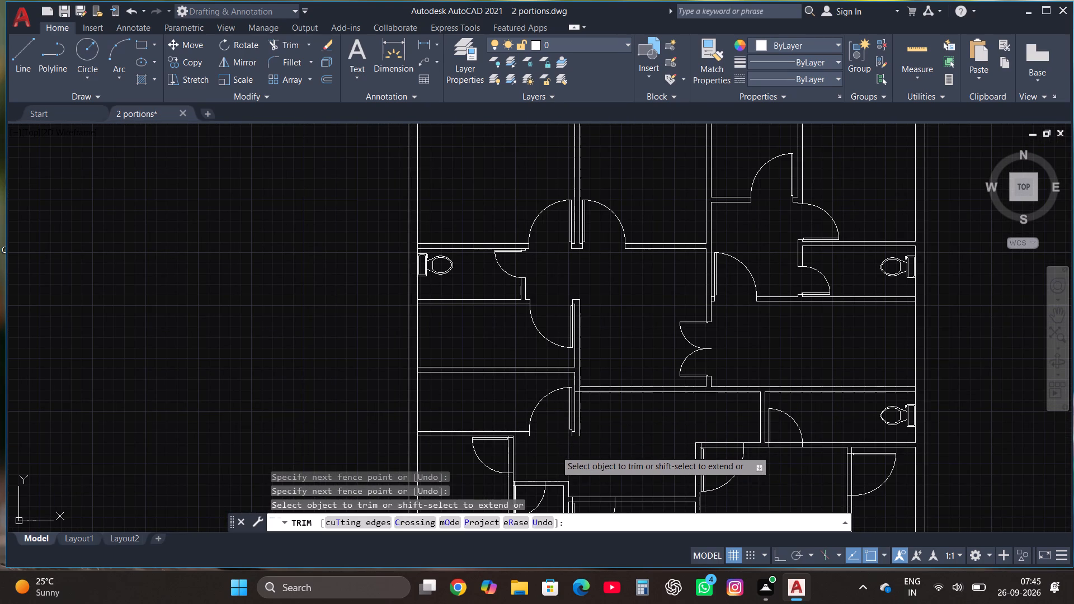
Trim only the northern wall line across the south door opening of the western room above the southwest room.
scroll(624, 390, "down", 2)
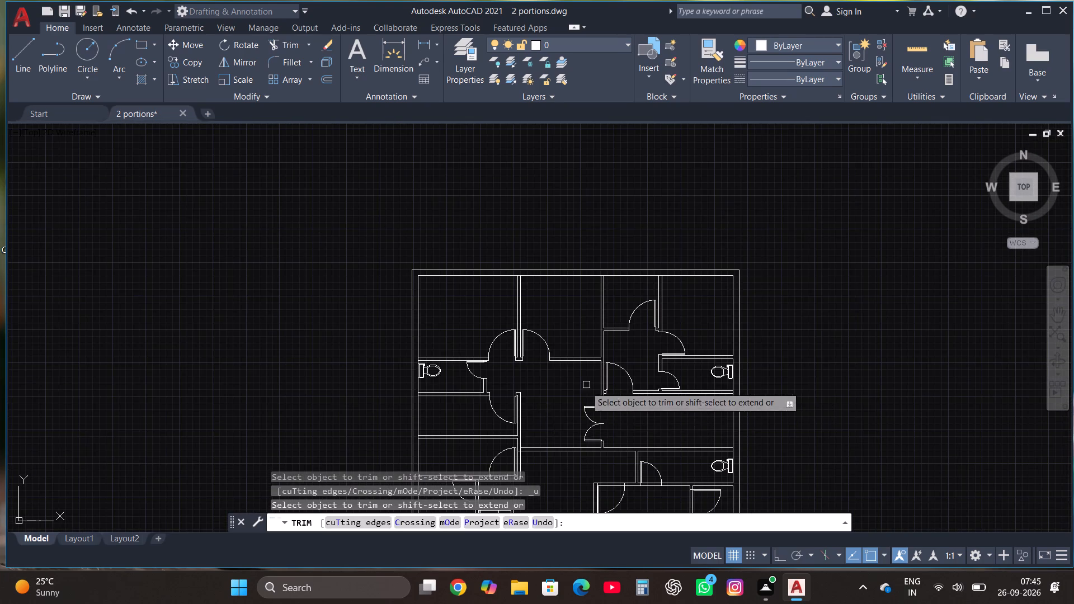
scroll(587, 402, "down", 2)
scroll(556, 446, "up", 4)
scroll(536, 396, "up", 1)
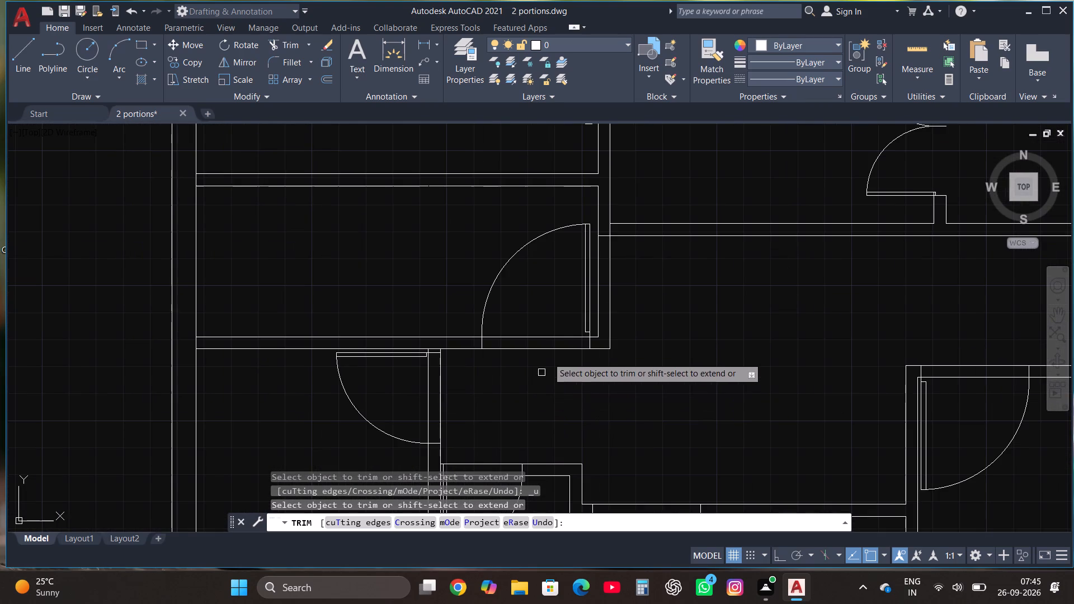
left_click(559, 338)
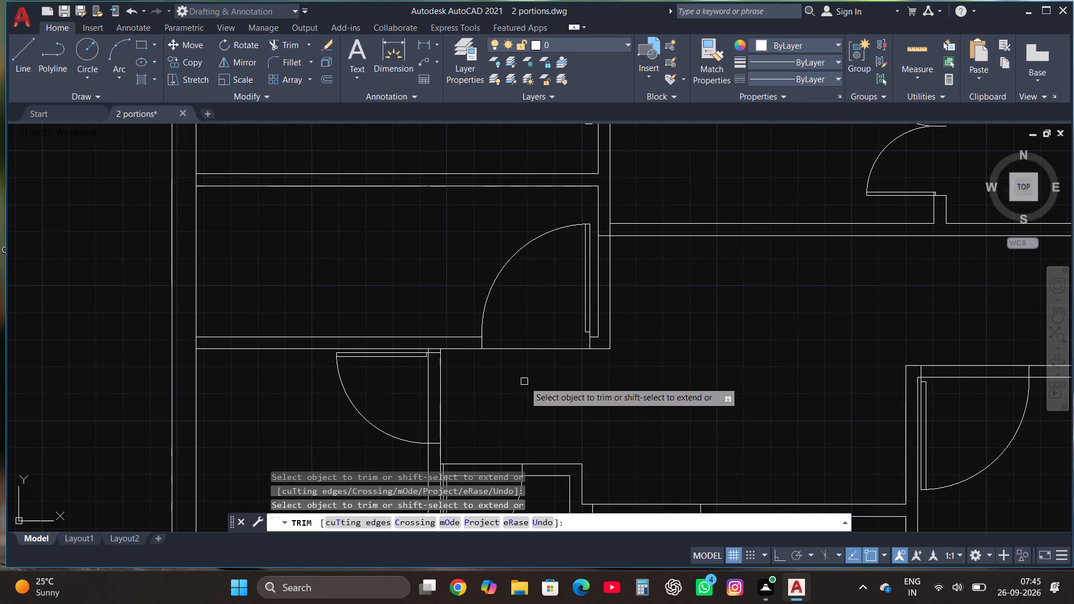
key("Escape")
Move that western room's door by its west jamb end down onto the wall's southern line.
scroll(515, 342, "up", 3)
scroll(406, 359, "up", 1)
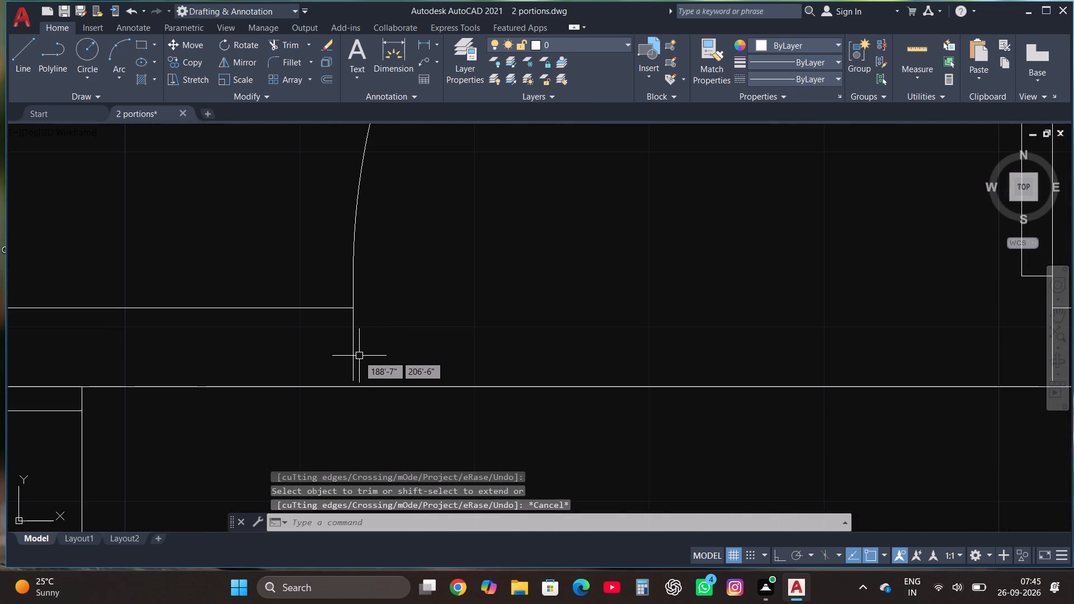
left_click(353, 352)
left_click(186, 41)
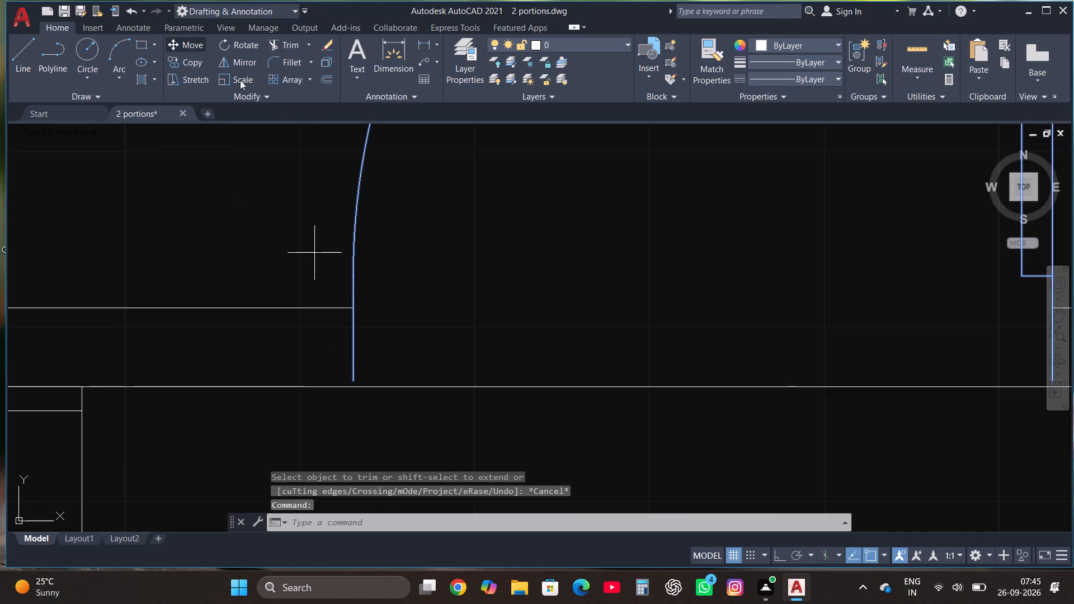
left_click(351, 377)
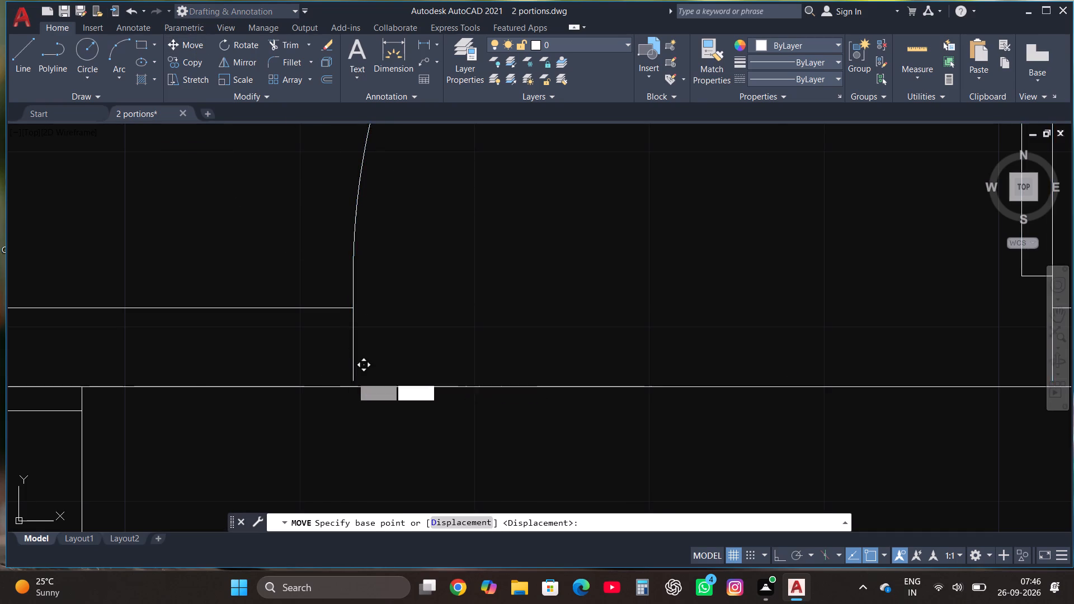
left_click(352, 386)
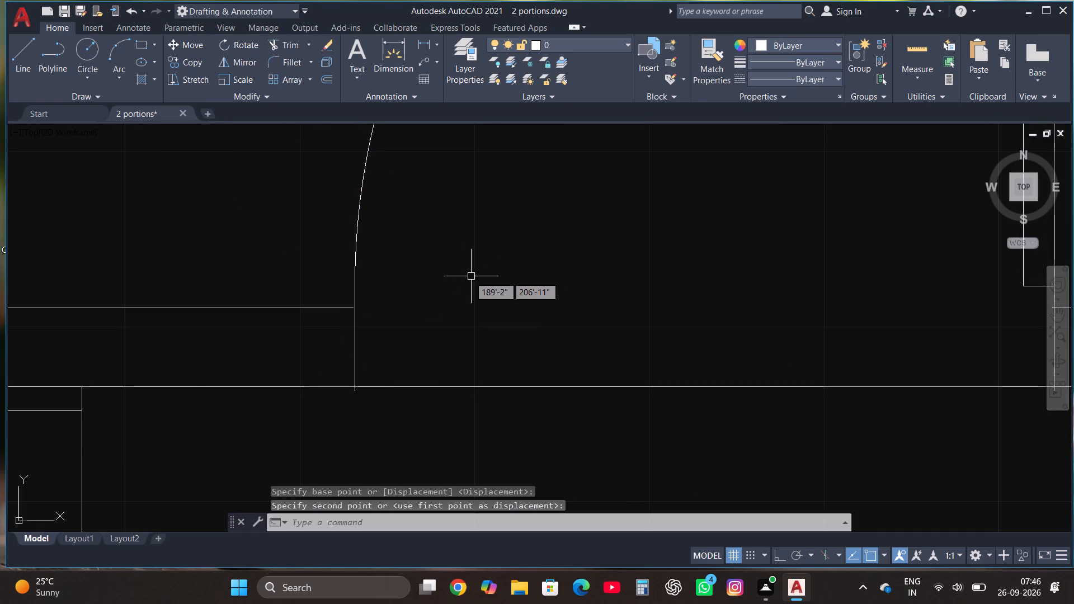
Trim the remaining southern wall line between the jambs of the moved door.
scroll(357, 232, "down", 2)
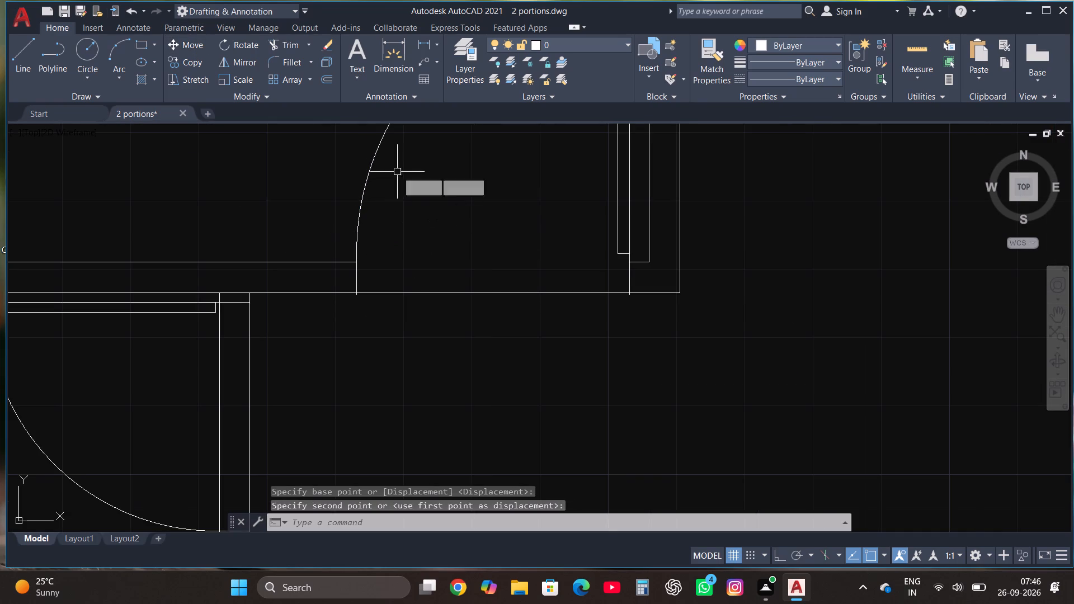
left_click(293, 45)
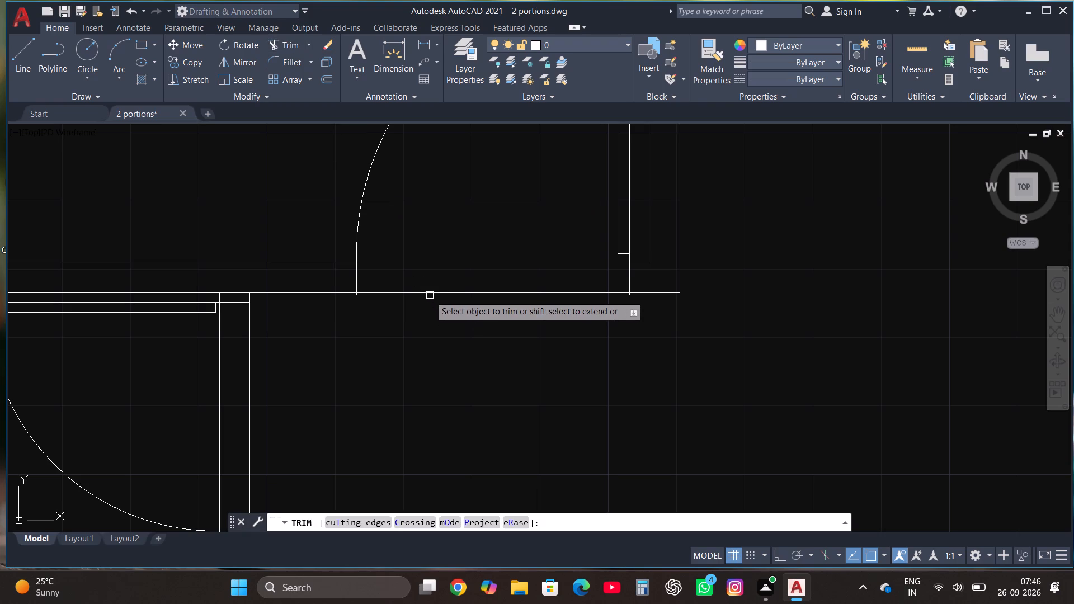
left_click(431, 294)
Trim the wall lines across the door openings of the southwest room, the adjoining southern toilet and the south-central room.
scroll(426, 343, "down", 3)
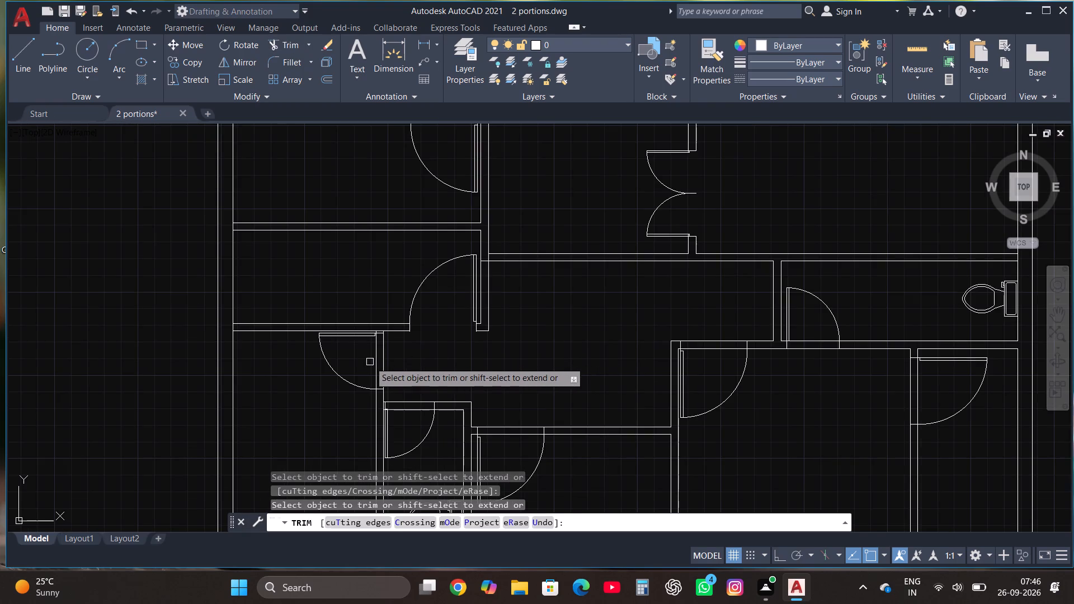
left_click(370, 362)
left_click(414, 357)
left_click(412, 421)
left_click(413, 381)
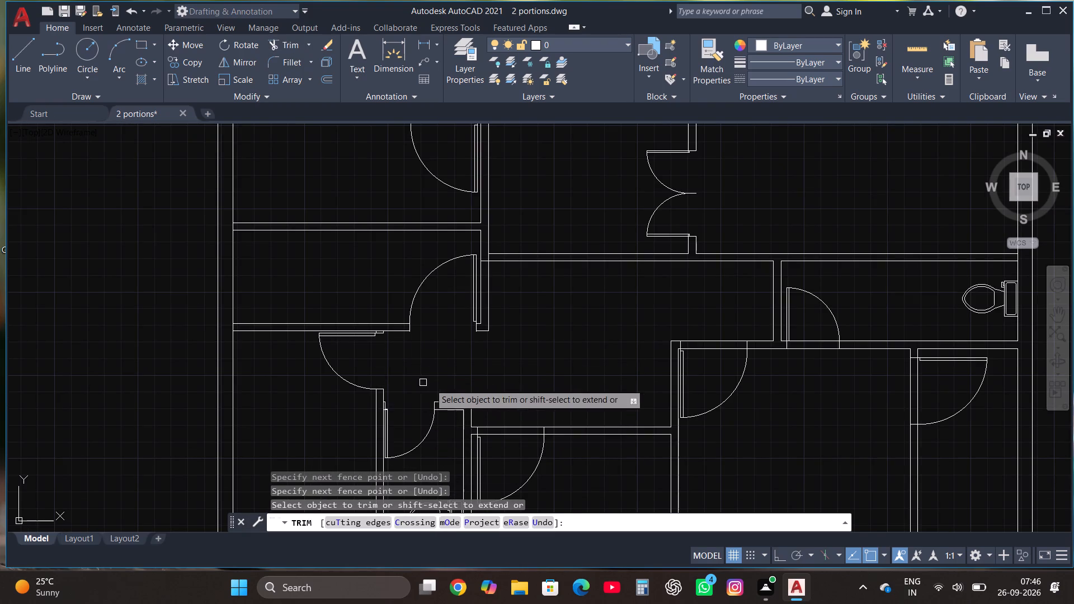
left_click(507, 457)
left_click(506, 388)
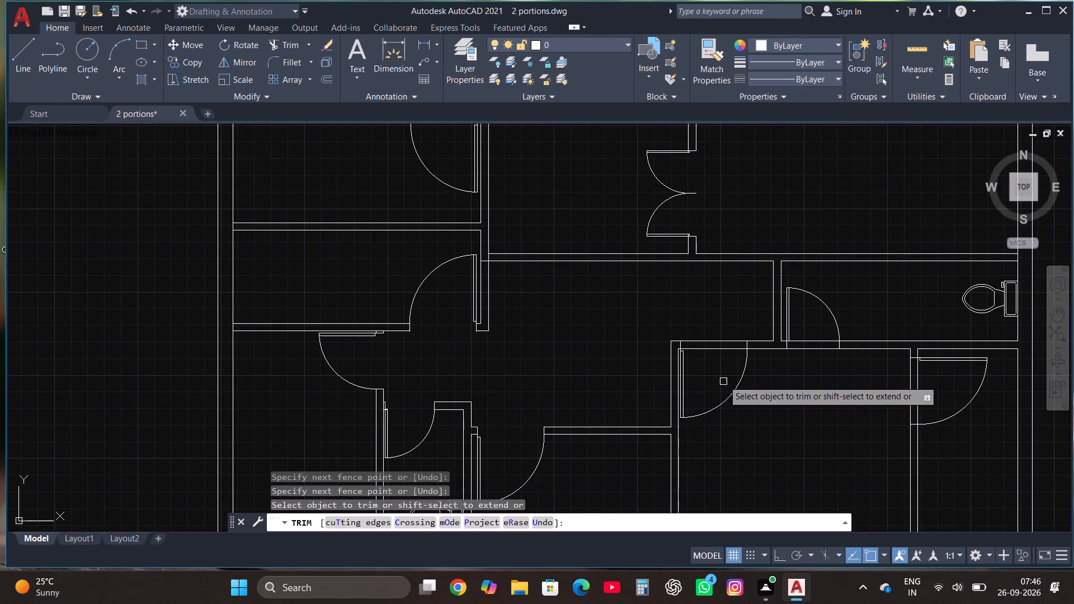
Trim the wall lines across the door openings of the large southeastern room, the toilet north of it and the narrow eastern room.
left_click(724, 356)
left_click(722, 324)
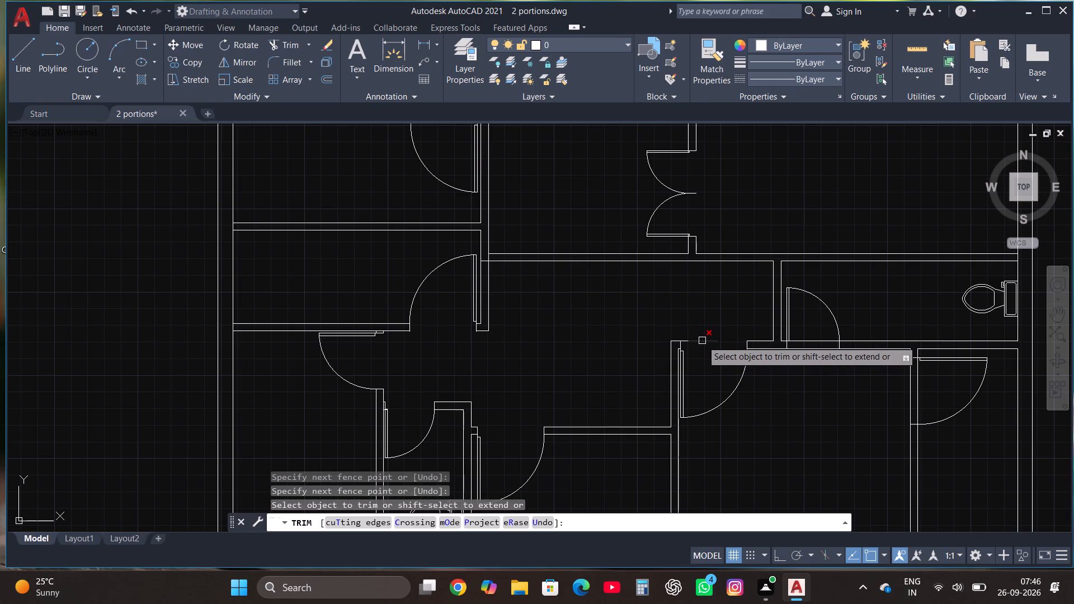
left_click(702, 341)
left_click(687, 341)
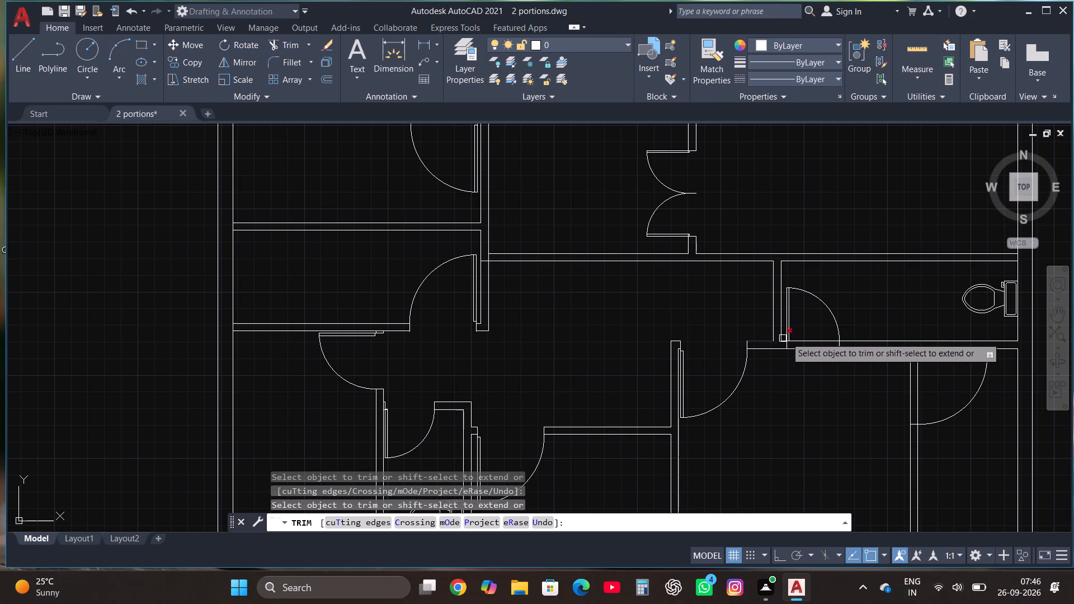
left_click(805, 334)
left_click(805, 383)
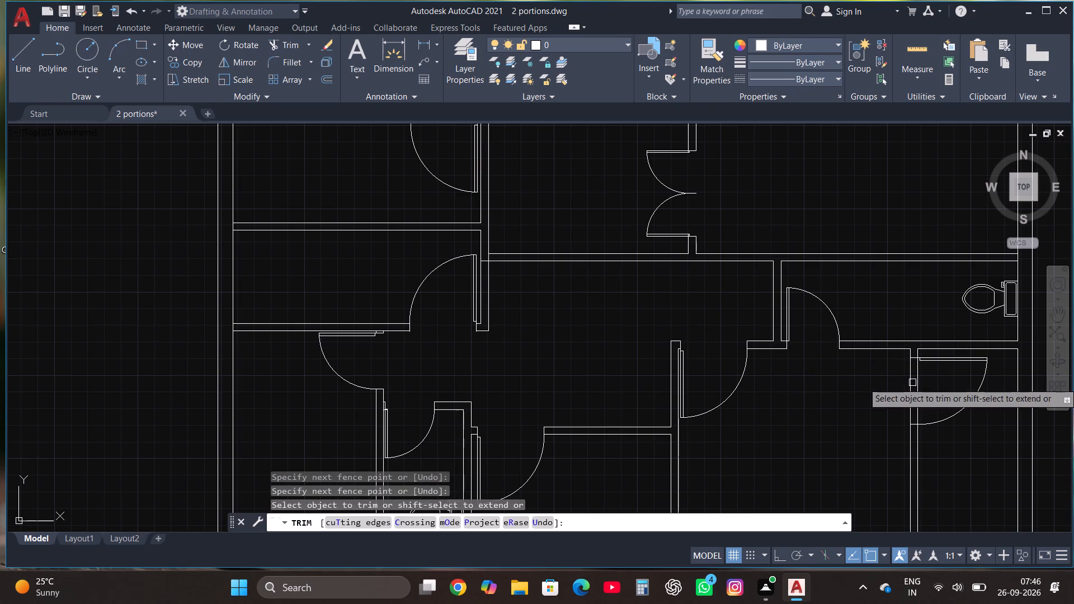
left_click(941, 384)
left_click(860, 395)
Trim the wall lines across the door opening of the small southeast corner room and end the trimming.
scroll(592, 242, "down", 2)
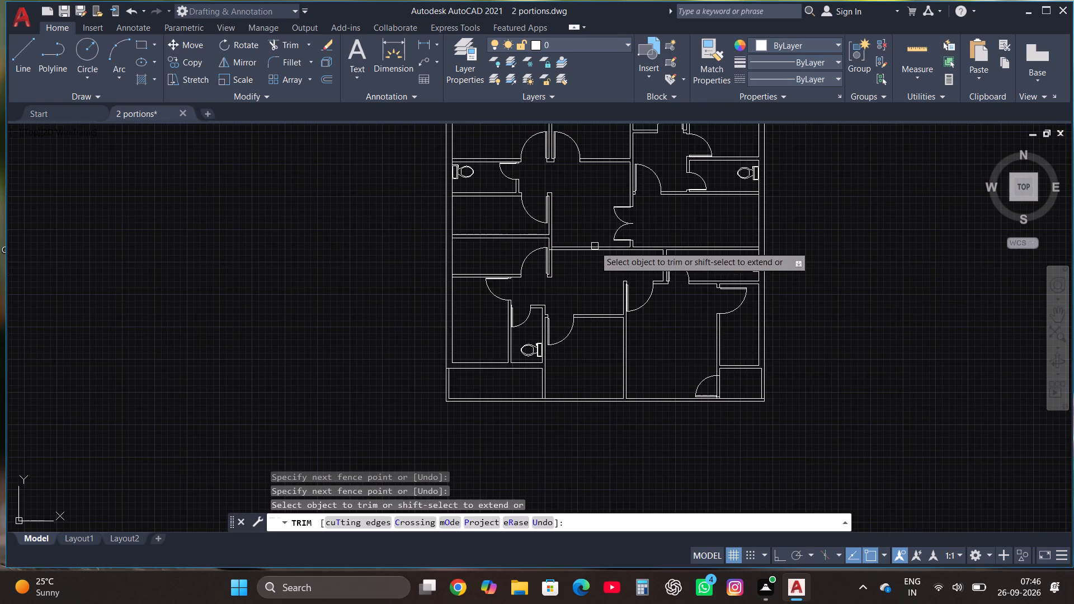
scroll(734, 389, "up", 2)
left_click(670, 379)
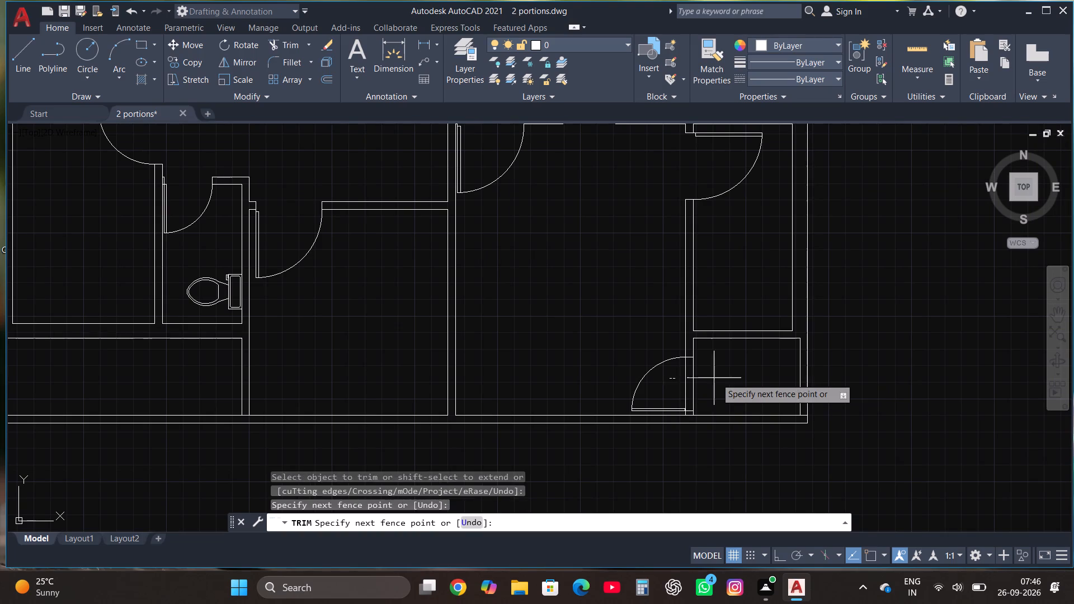
left_click(718, 378)
scroll(718, 377, "down", 2)
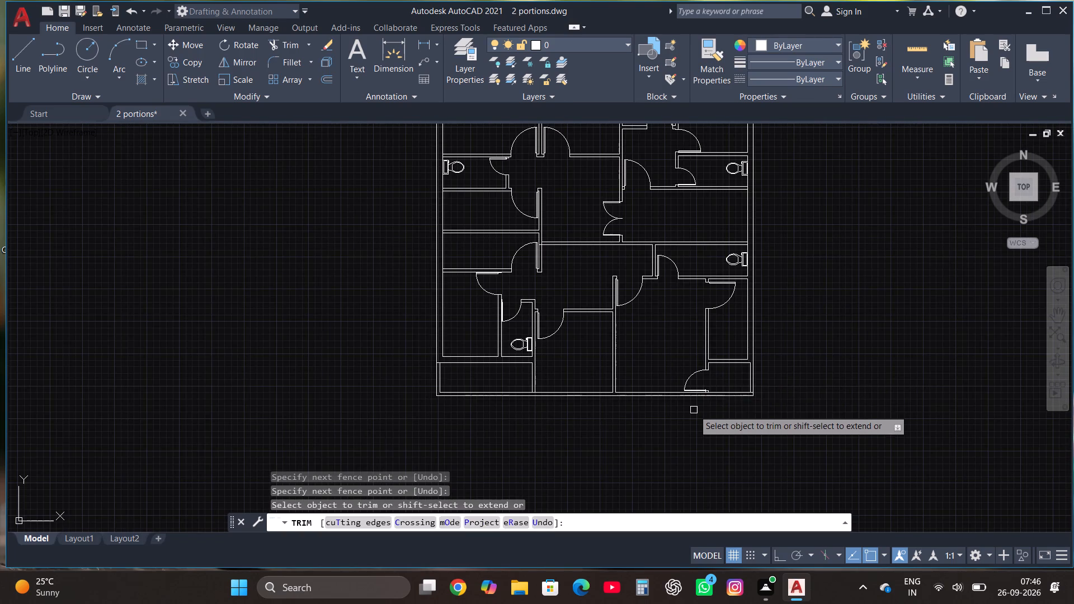
scroll(694, 412, "down", 1)
scroll(692, 412, "up", 1)
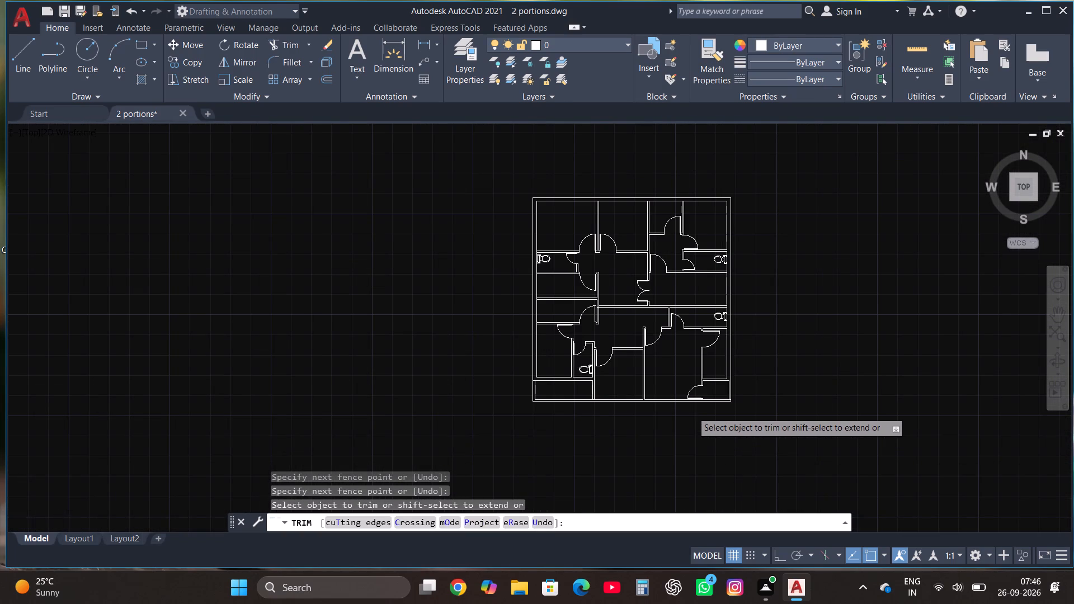
key("Escape")
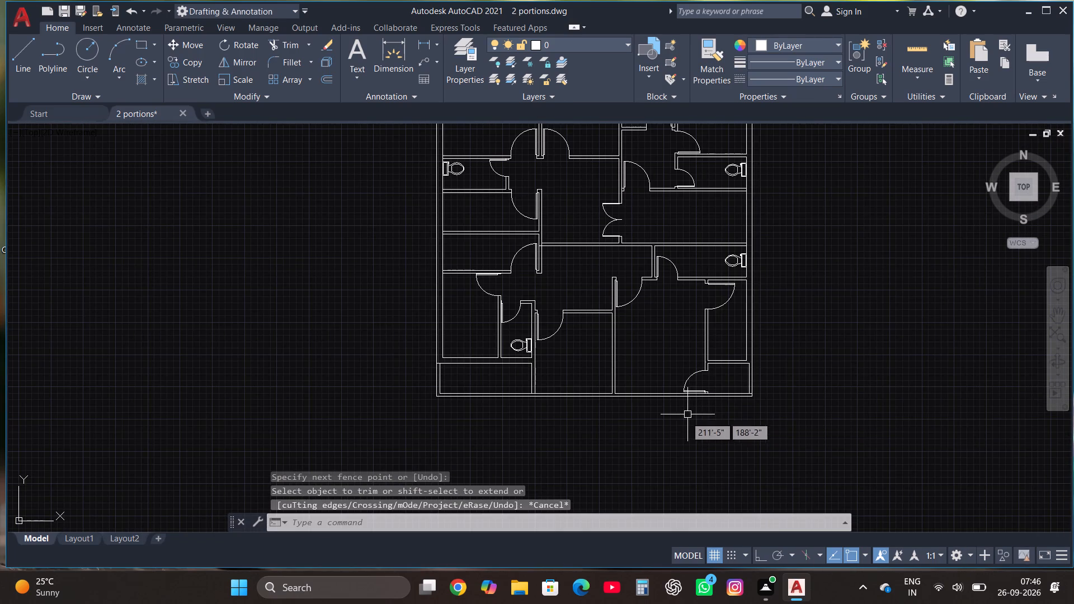
Draw a rectangle about 4' wide and 5' long just below the north wall in the northwest room.
scroll(677, 435, "down", 1)
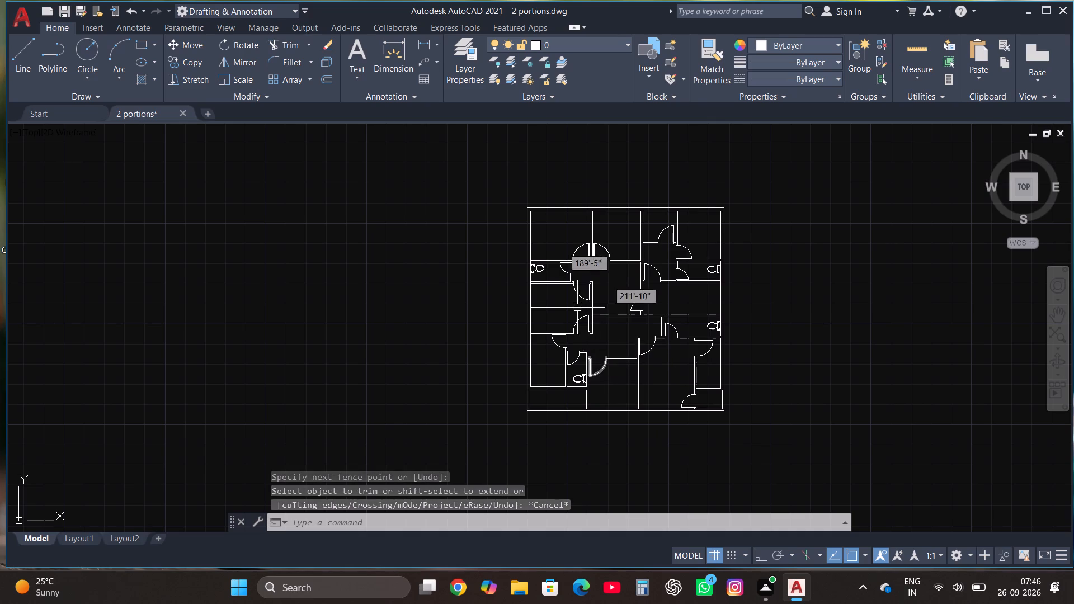
scroll(578, 201, "up", 3)
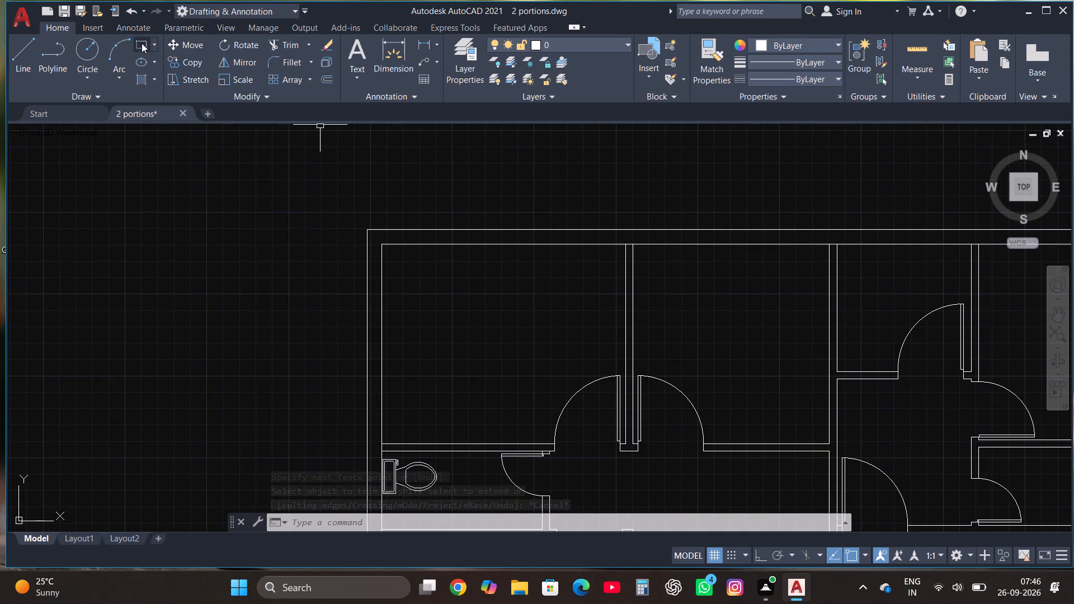
left_click(140, 43)
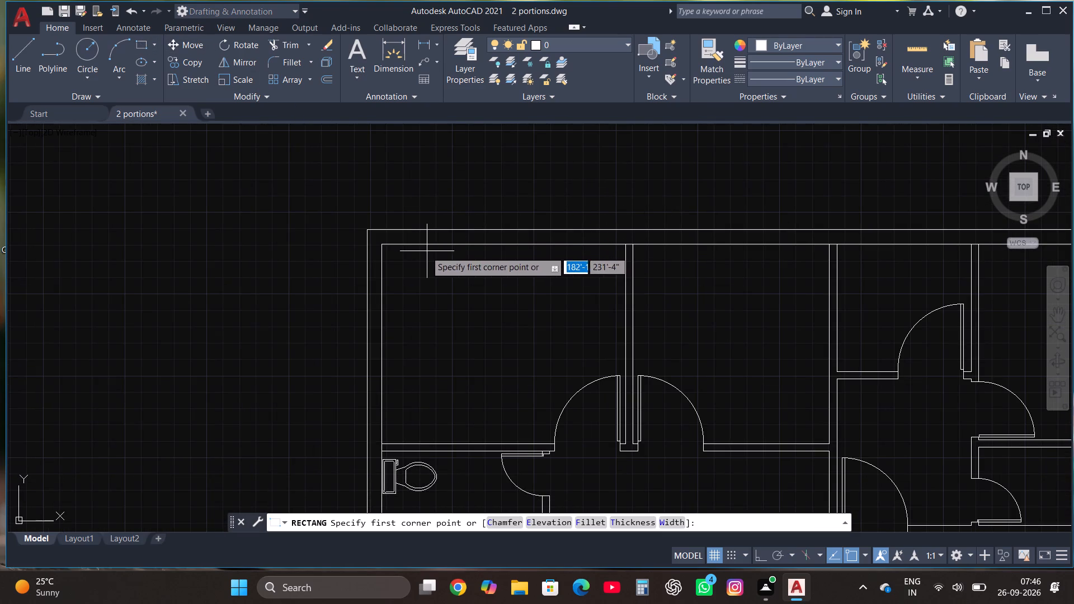
left_click(429, 249)
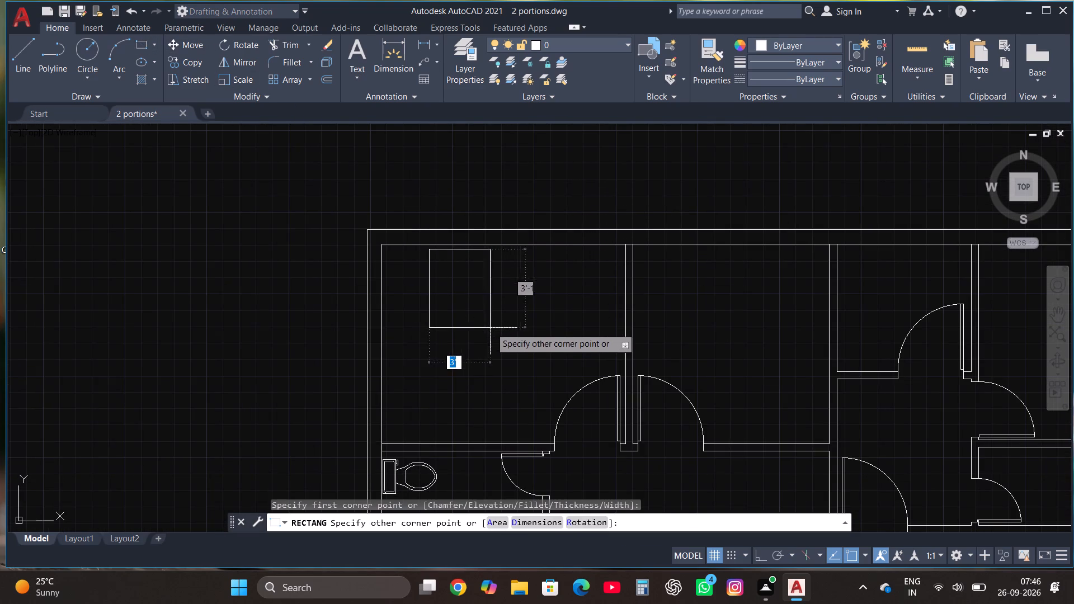
left_click(507, 347)
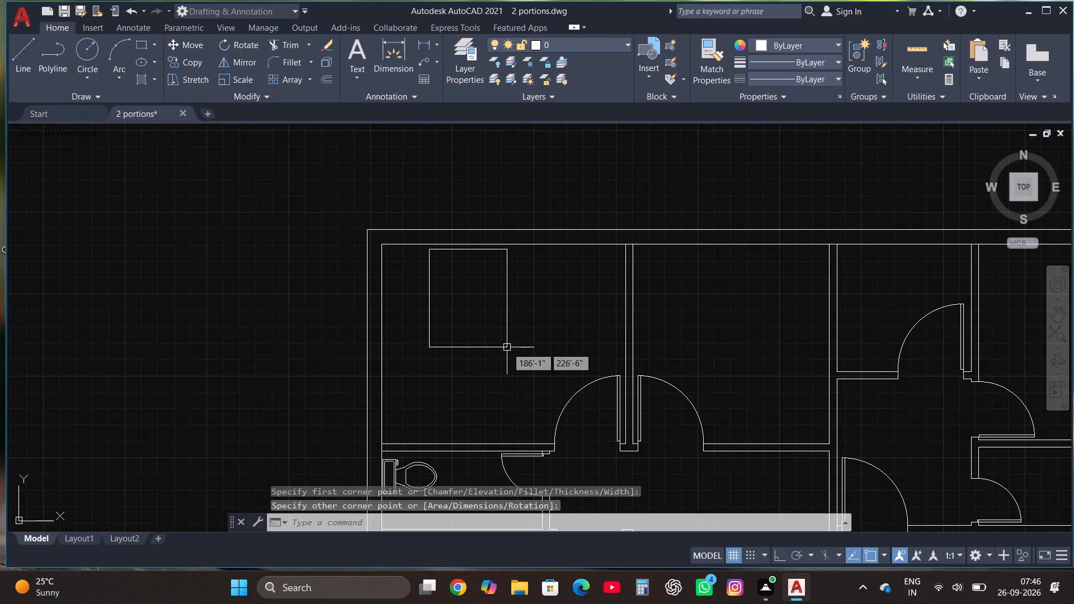
Draw a small rectangle about 1'-6" by 1'-2" extending west from the large rectangle's northwest corner.
scroll(442, 242, "up", 2)
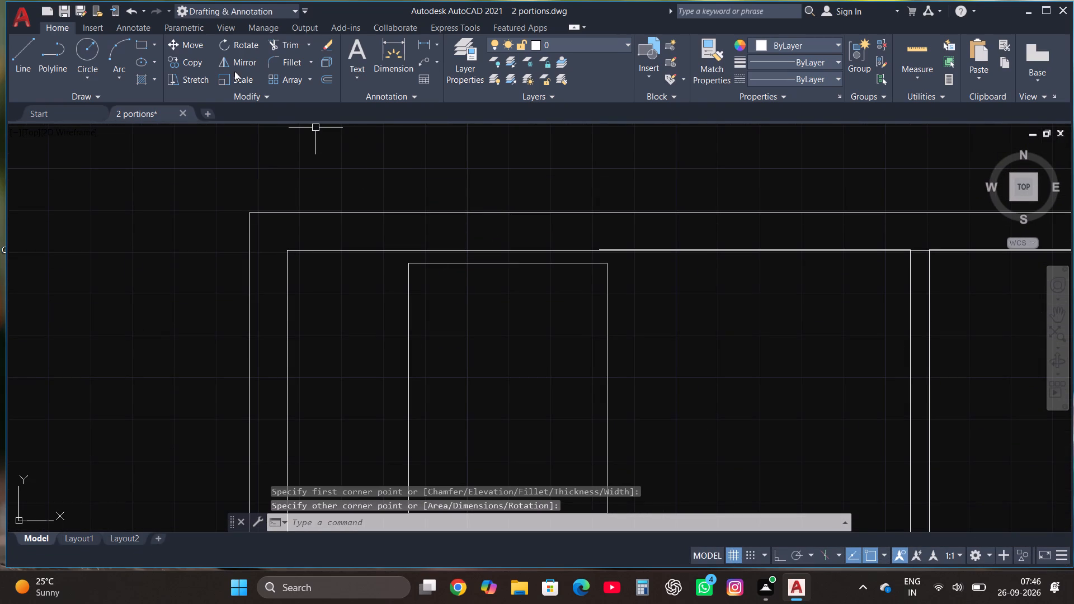
left_click(142, 48)
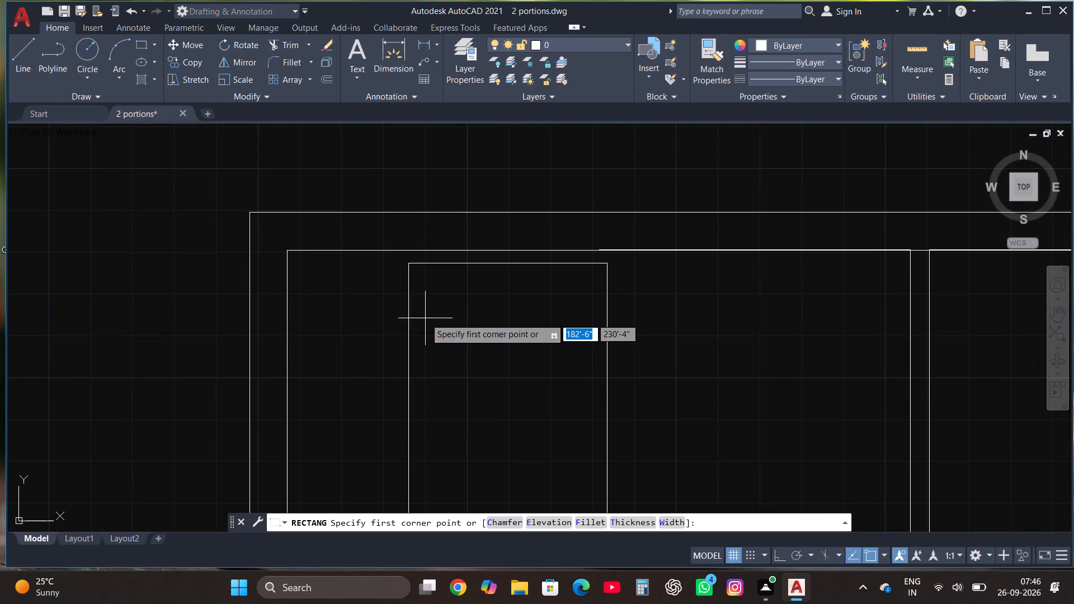
left_click(409, 264)
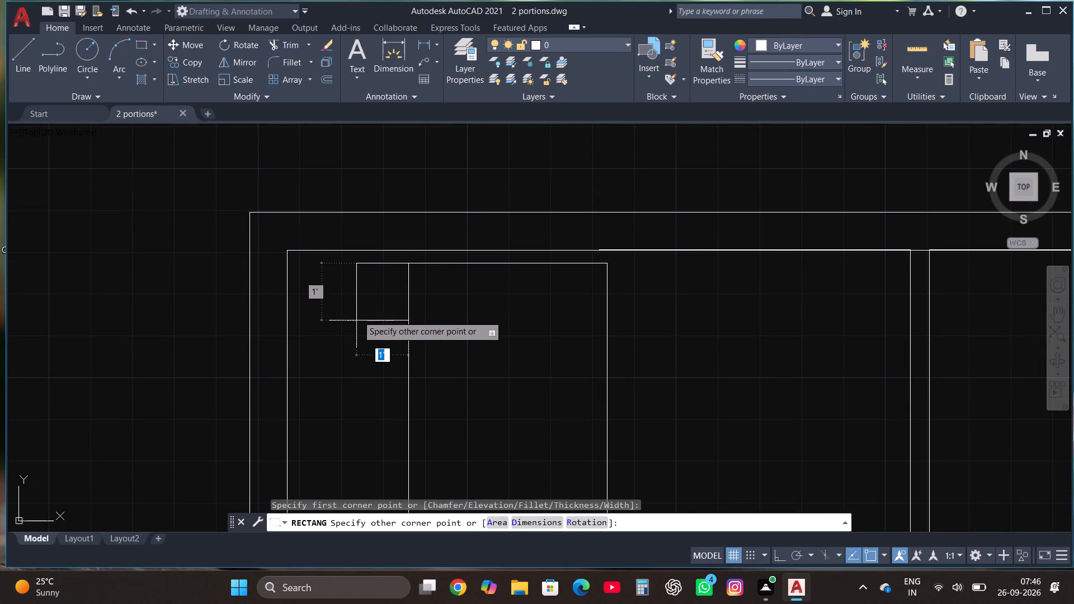
double_click(333, 322)
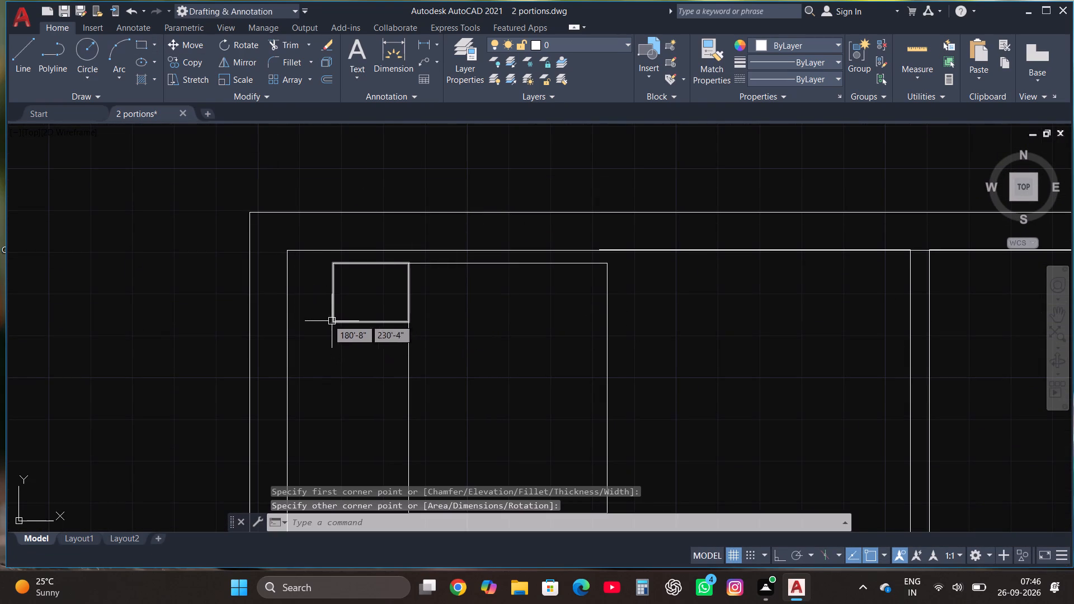
Copy the small rectangle beside the bed from its northwest corner to the bed rectangle's northeast corner.
left_click(346, 324)
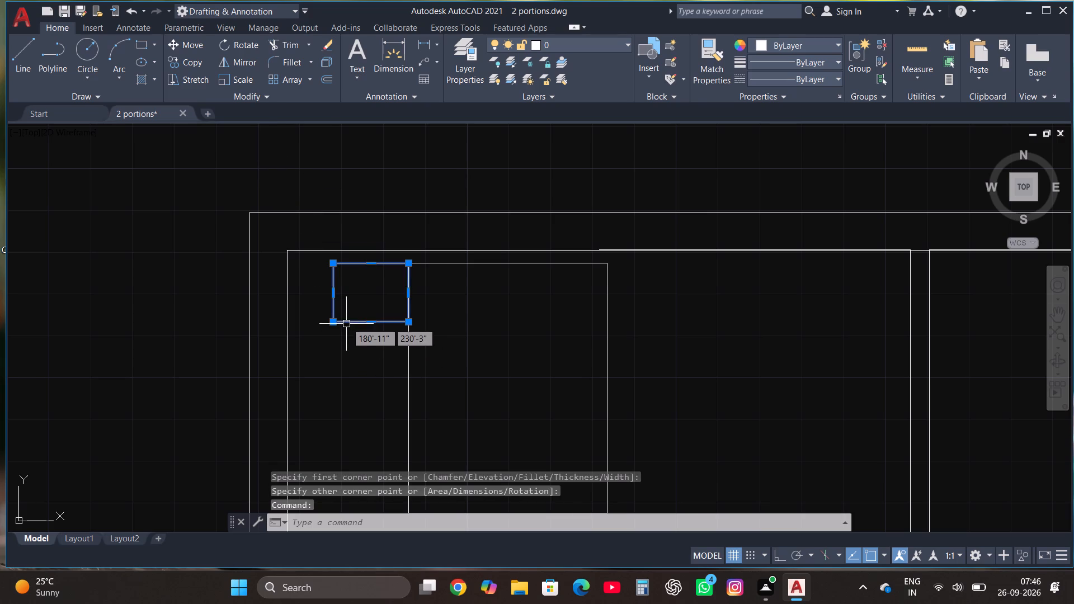
left_click(189, 60)
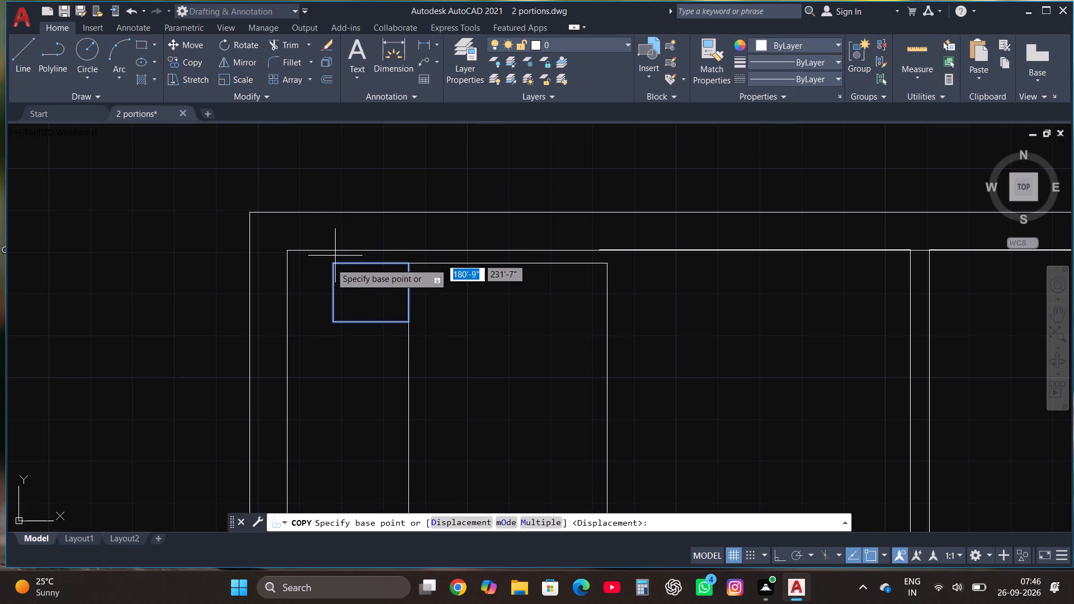
left_click(332, 265)
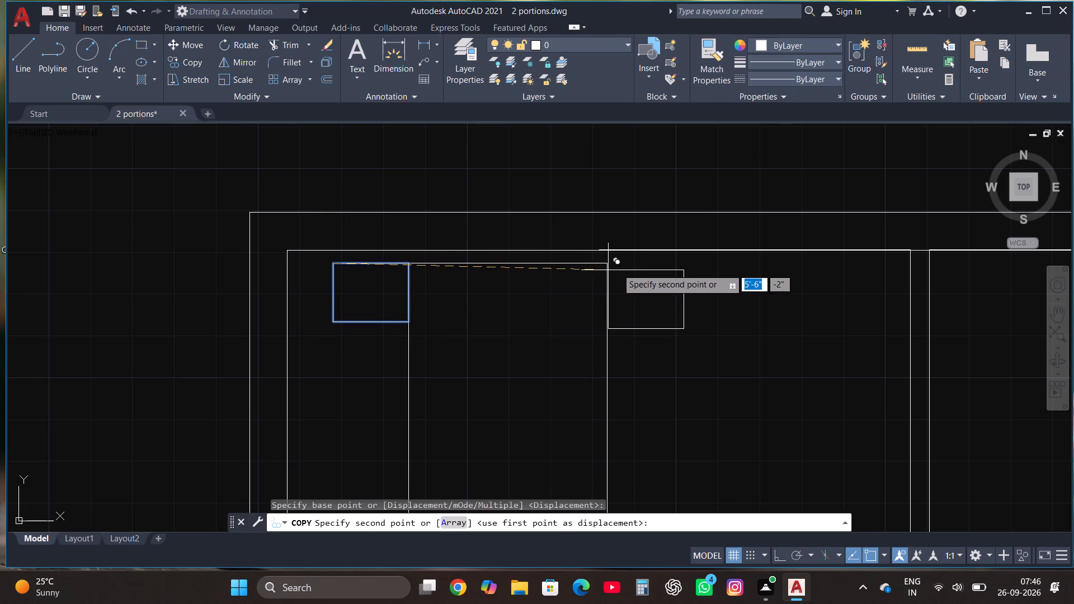
left_click(606, 263)
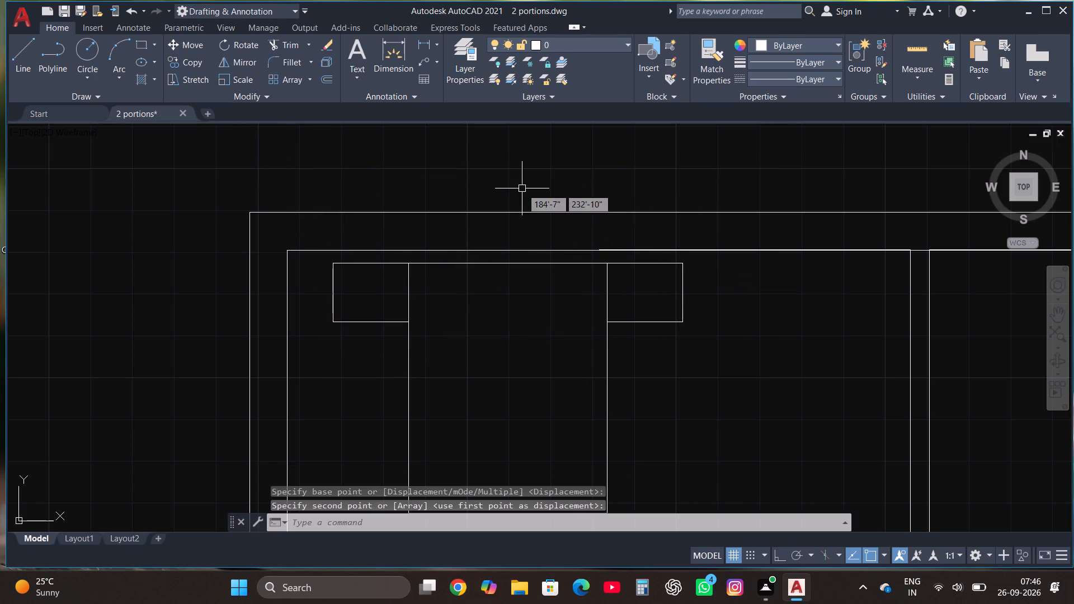
Draw a small pillow rectangle inside the bed, near its northwest corner.
left_click(139, 41)
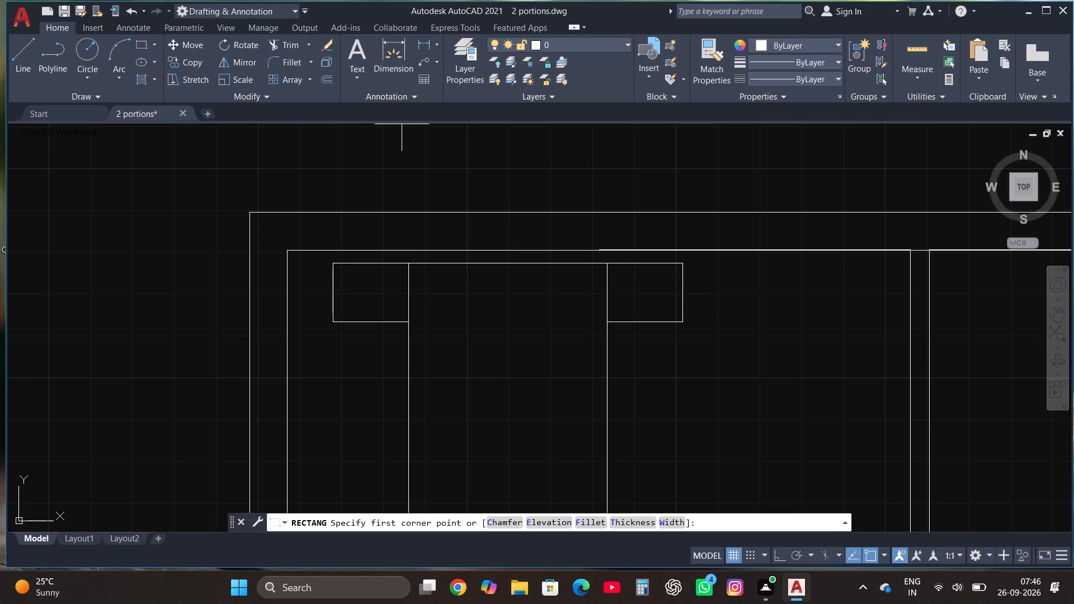
left_click(422, 302)
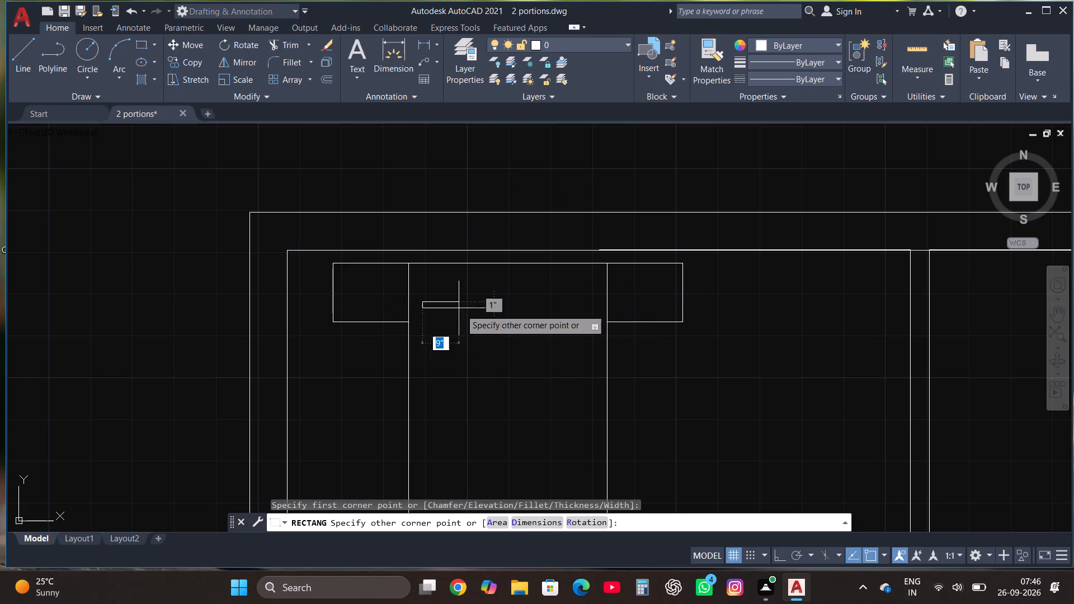
left_click(493, 333)
Copy the pillow rectangle about 1'-11" straight east within the bed, with Ortho on.
left_click(480, 306)
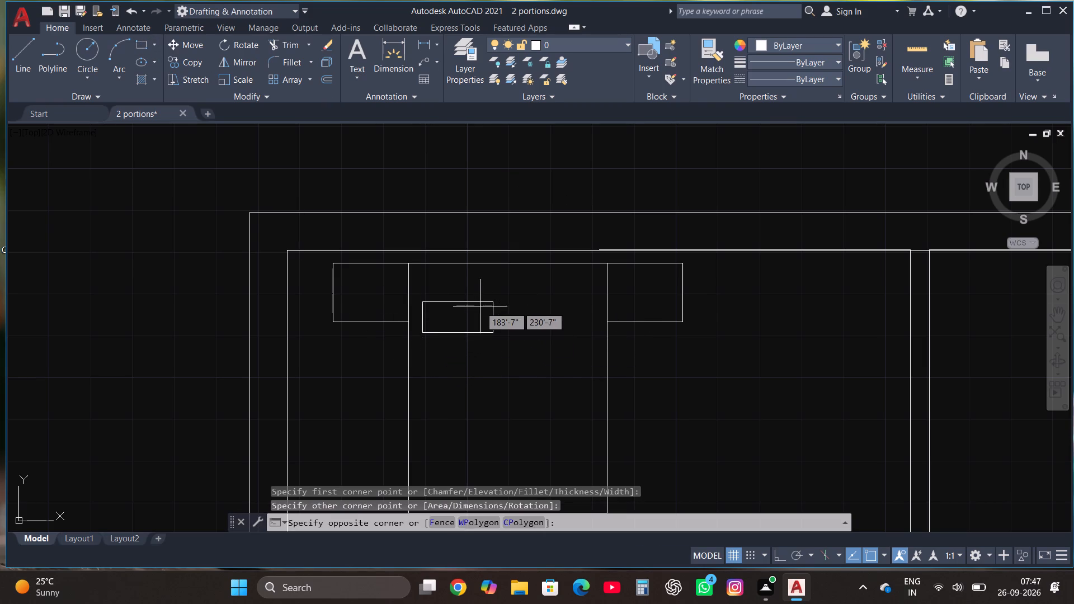
left_click(467, 291)
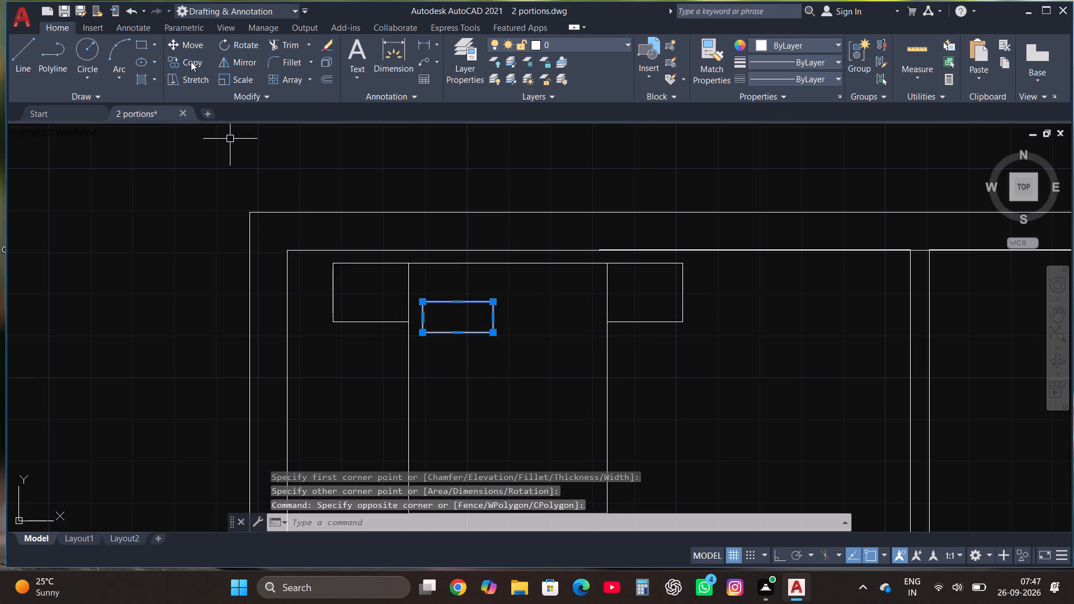
left_click(191, 62)
left_click(463, 312)
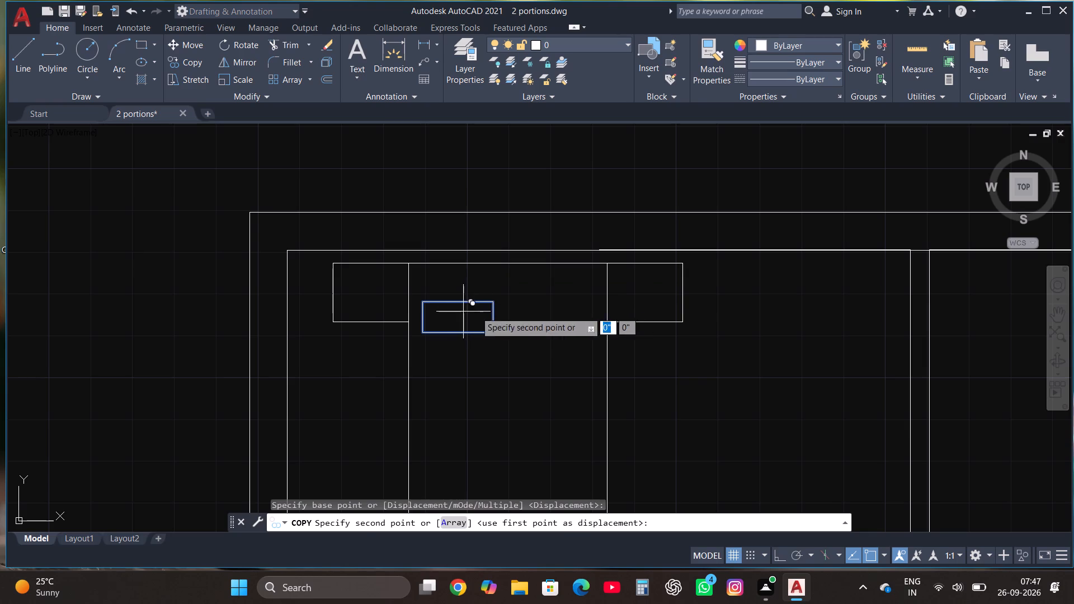
key("F8")
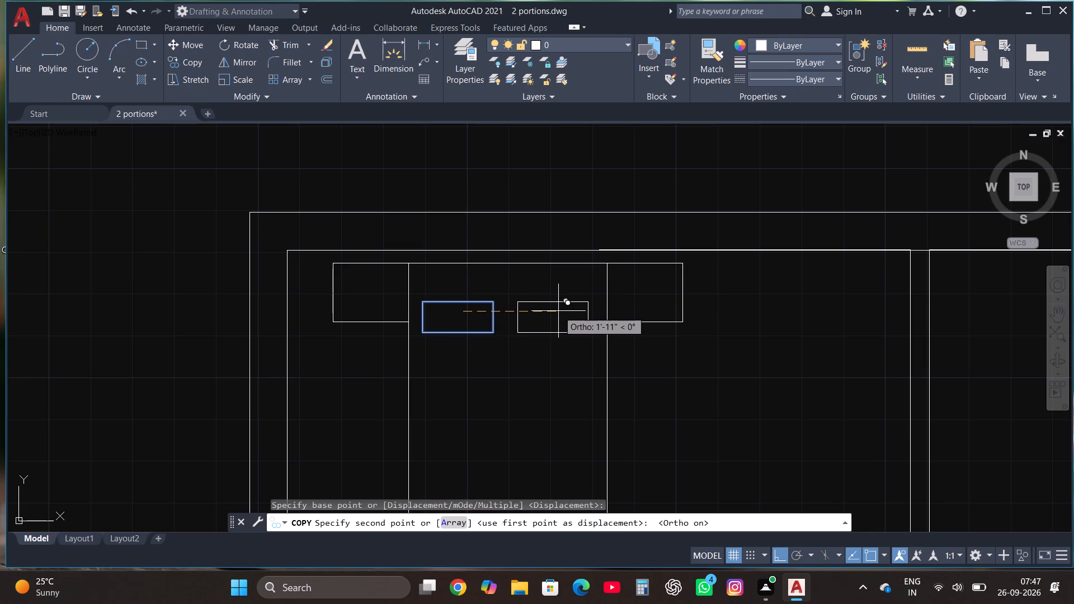
left_click(561, 311)
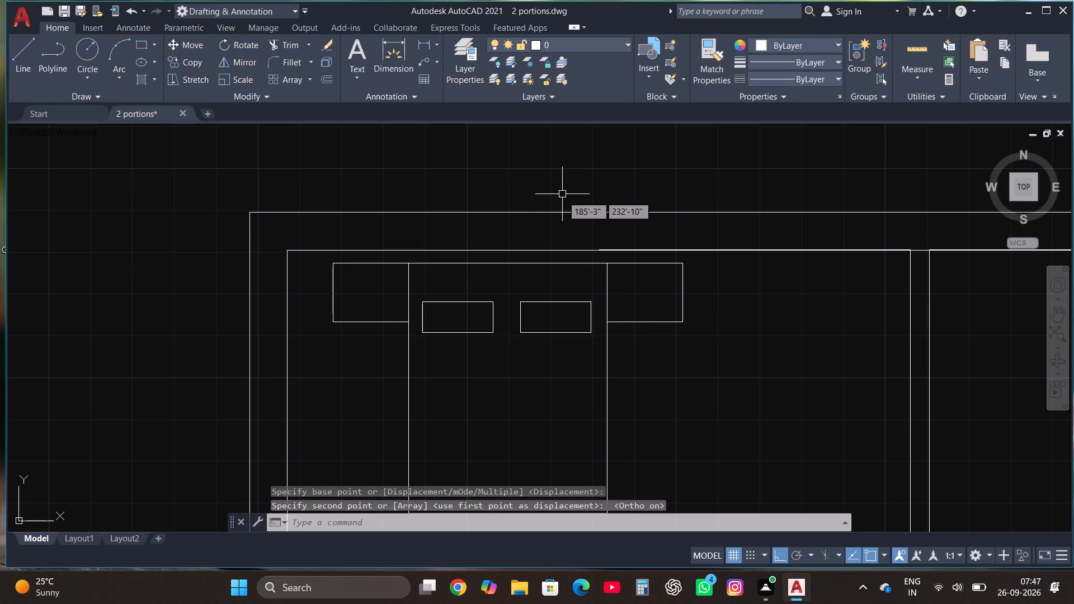
Draw the blanket edge east from the bed's west side below the pillows, ending in a triangular fold that touches the east side.
scroll(562, 199, "down", 1)
scroll(580, 314, "up", 1)
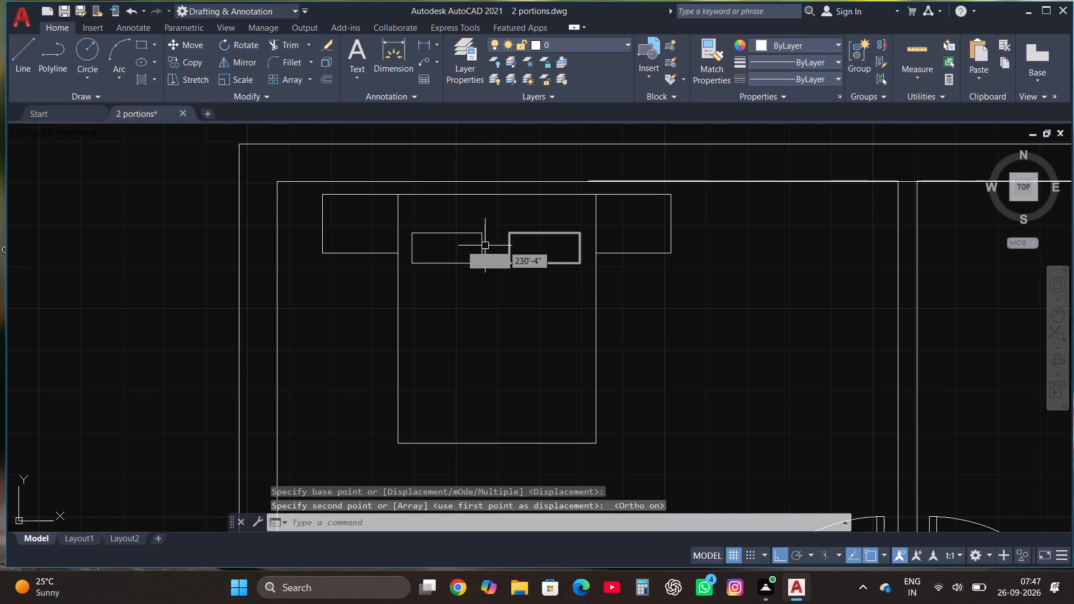
left_click(23, 50)
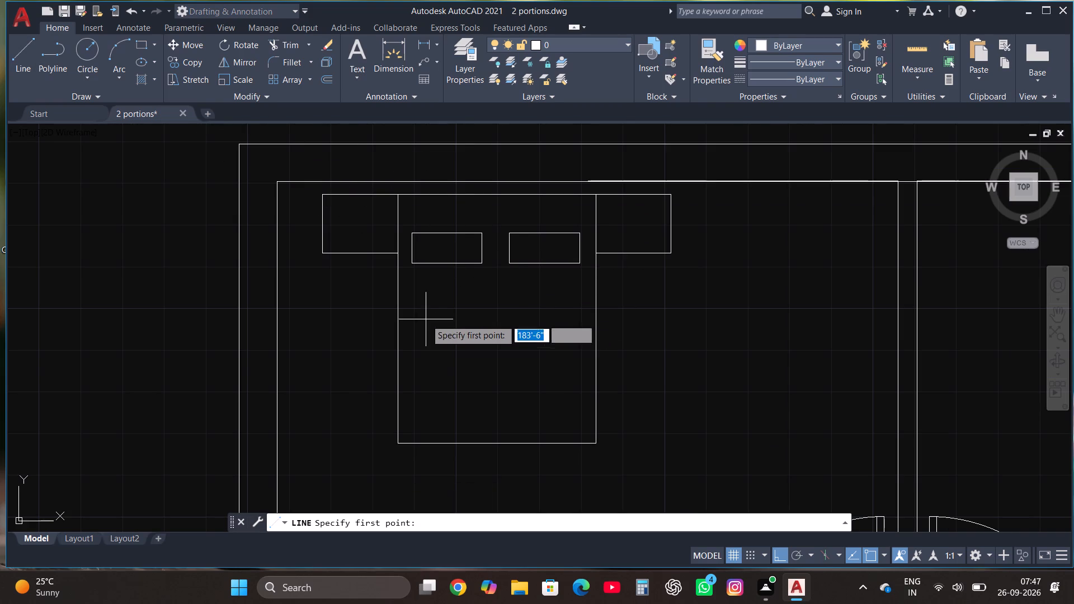
left_click(397, 302)
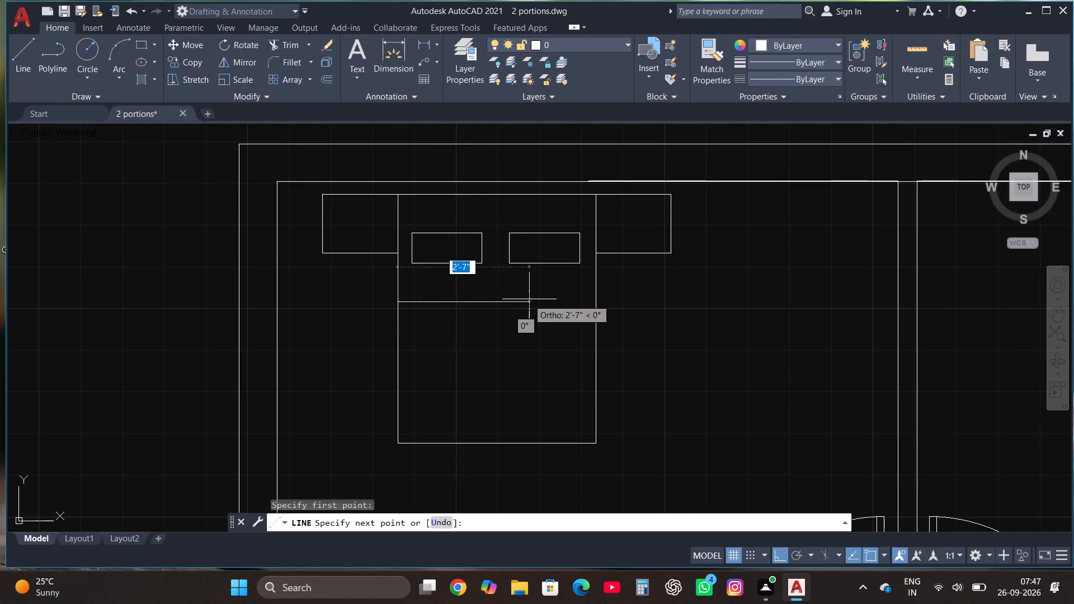
left_click(539, 301)
key("F8")
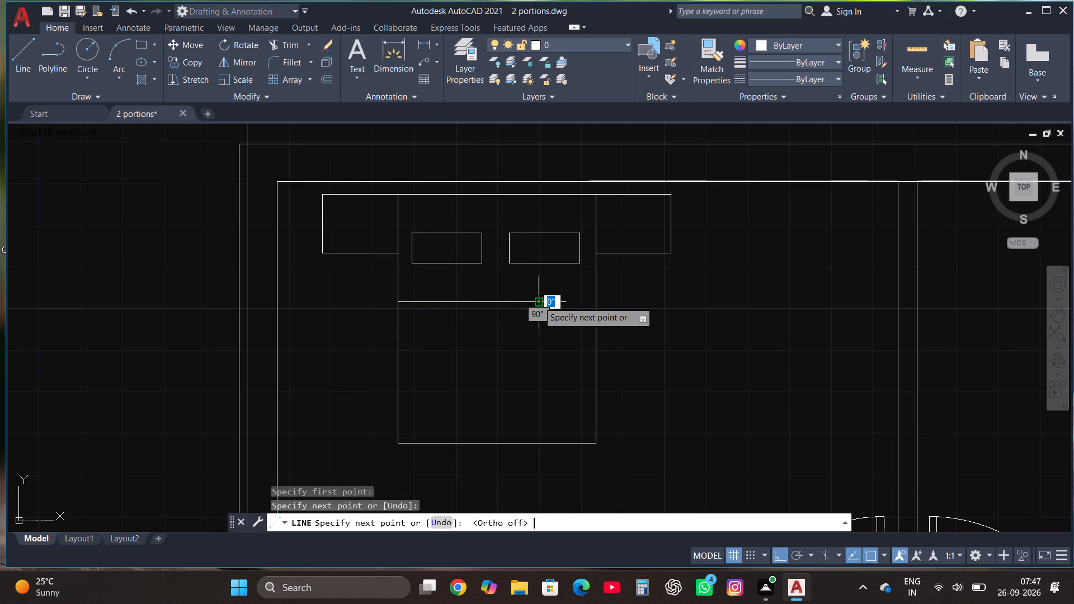
left_click(595, 339)
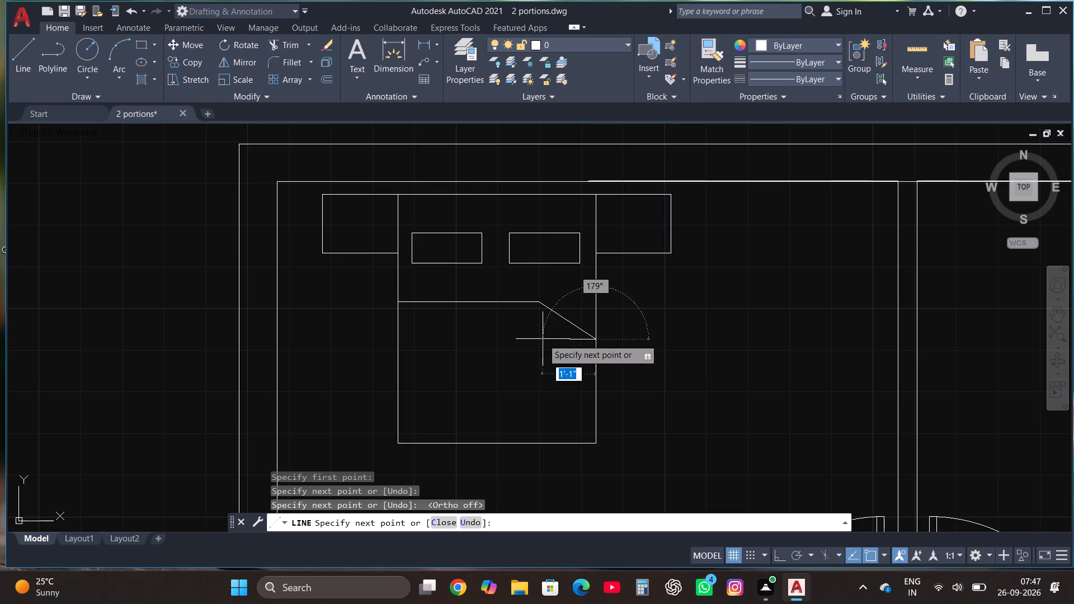
left_click(536, 343)
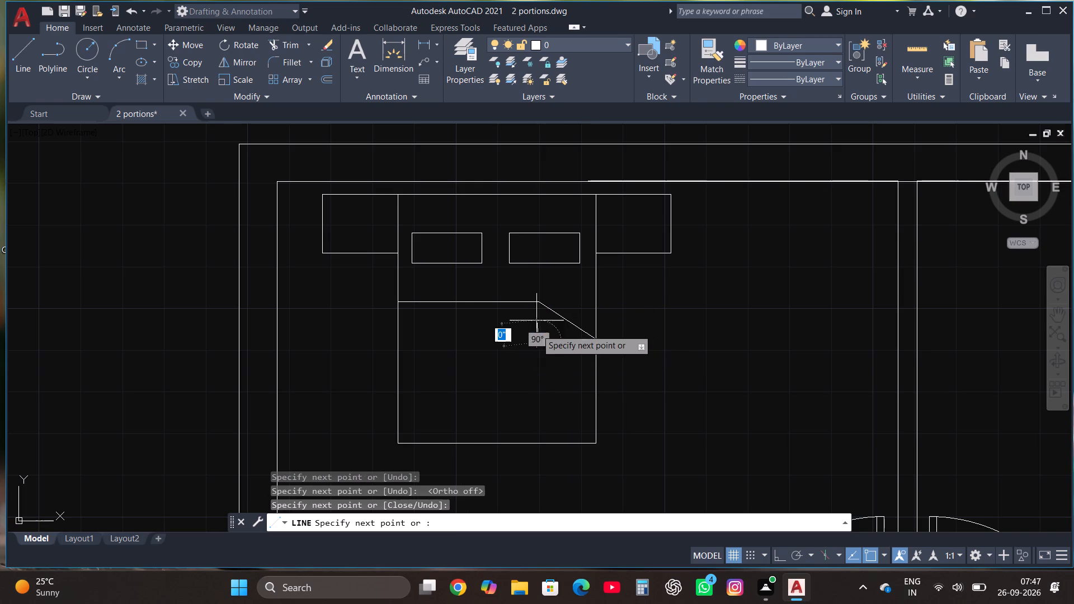
left_click(536, 304)
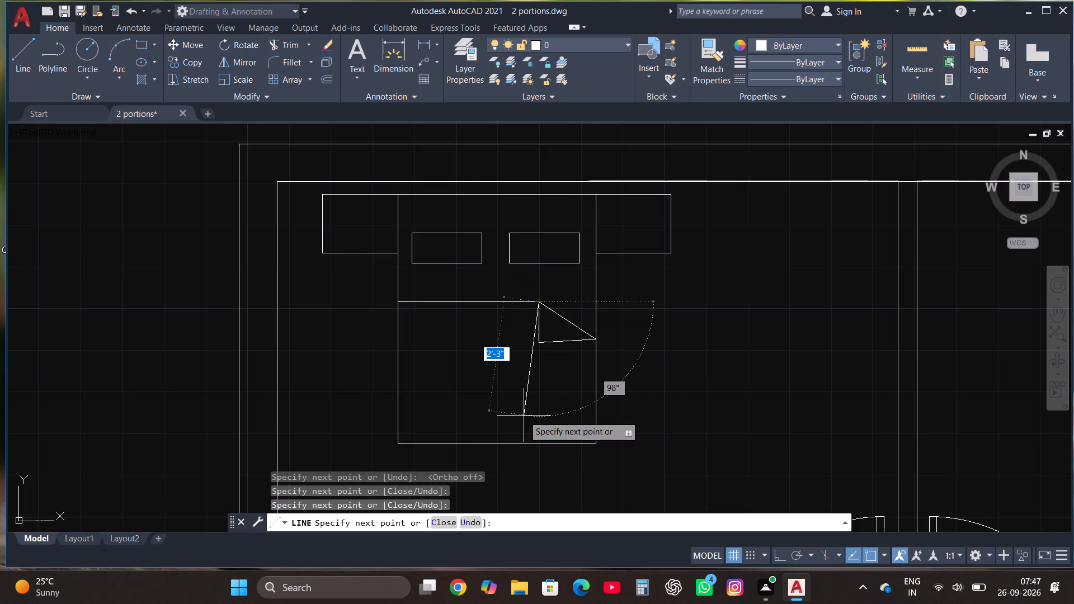
key("Escape")
Draw a vertical line about 4' long south from the west pillow's bottom edge and trim the part beyond the bed's foot.
scroll(581, 366, "down", 1)
scroll(600, 397, "up", 1)
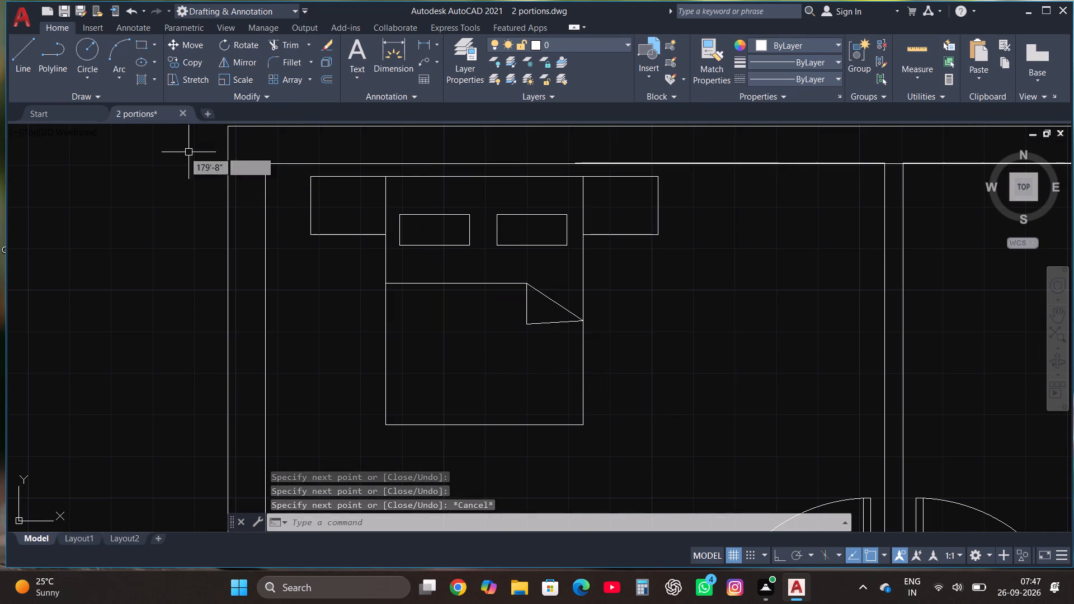
left_click(23, 72)
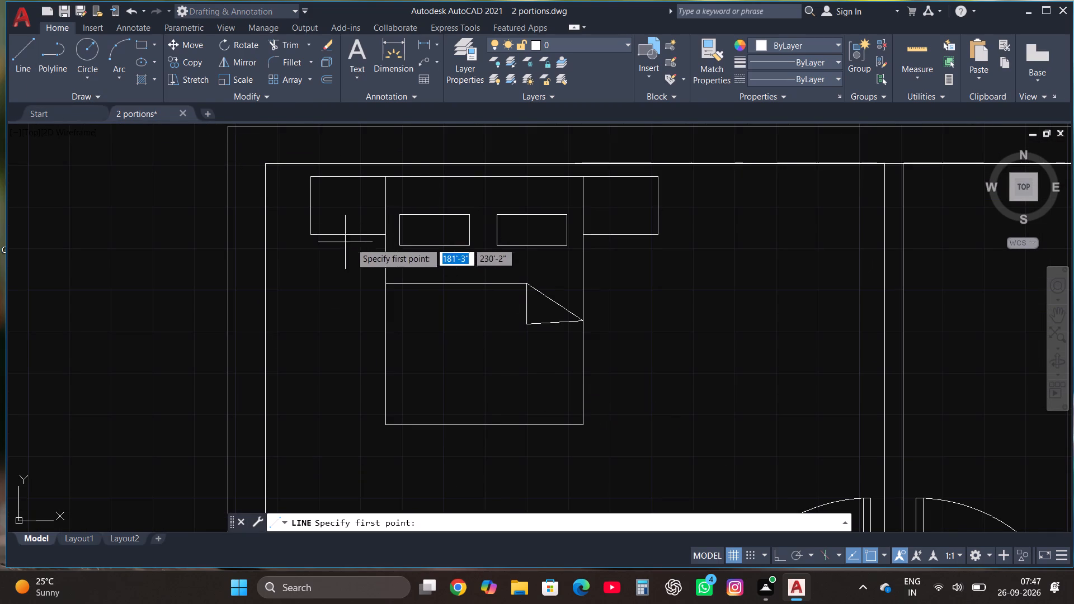
left_click(417, 246)
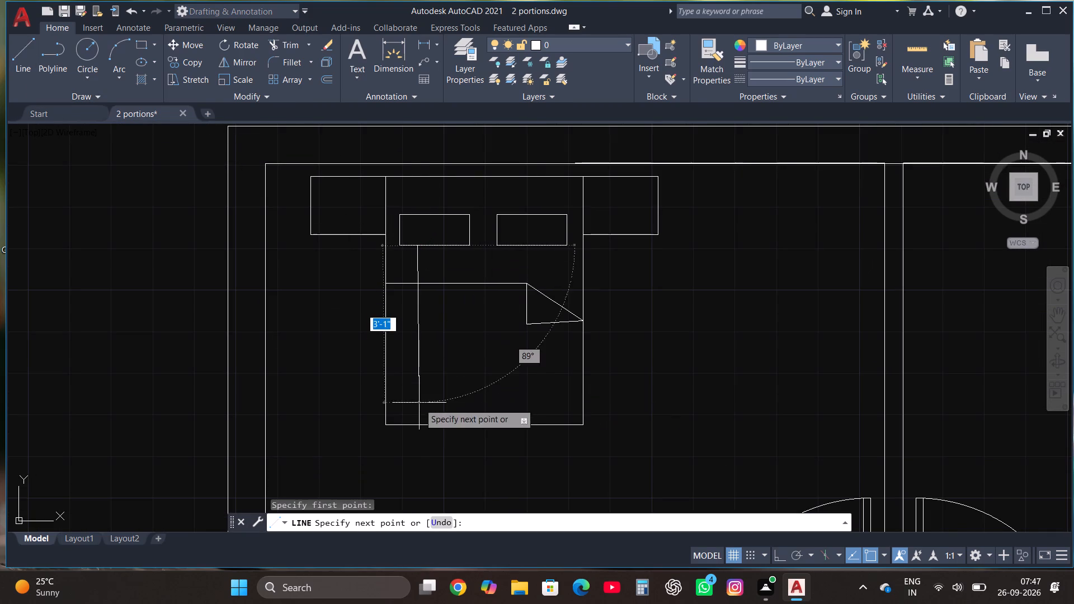
key("F8")
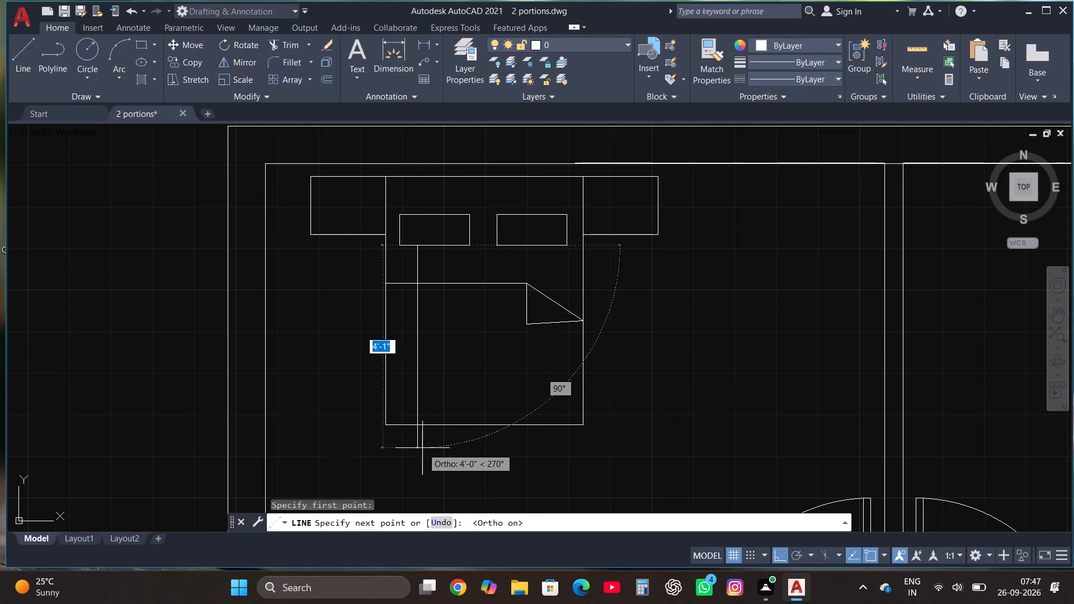
left_click(422, 448)
left_click(291, 46)
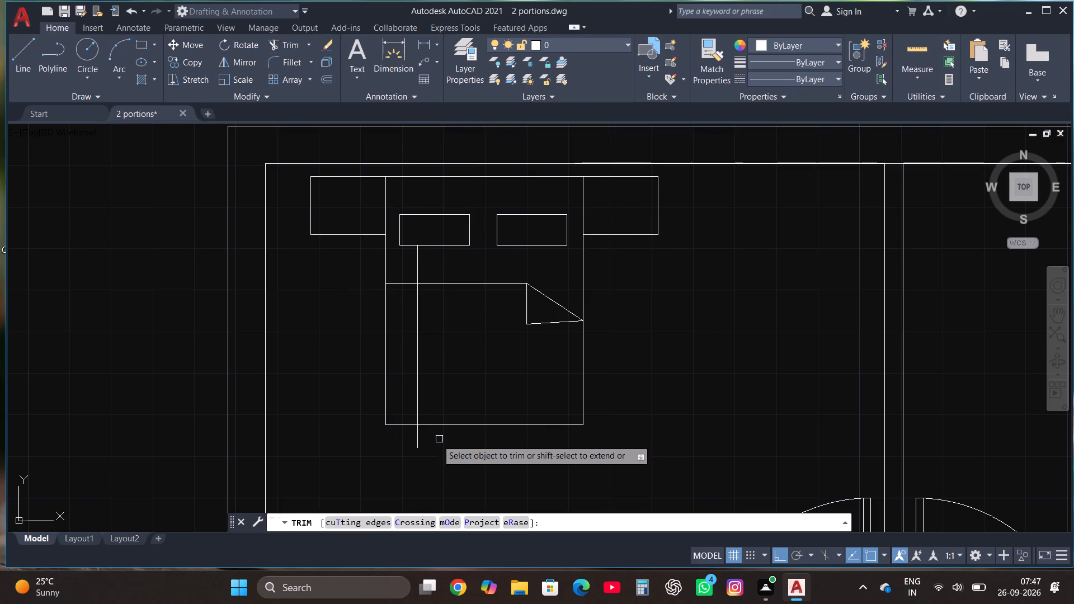
left_click(420, 440)
key("Escape")
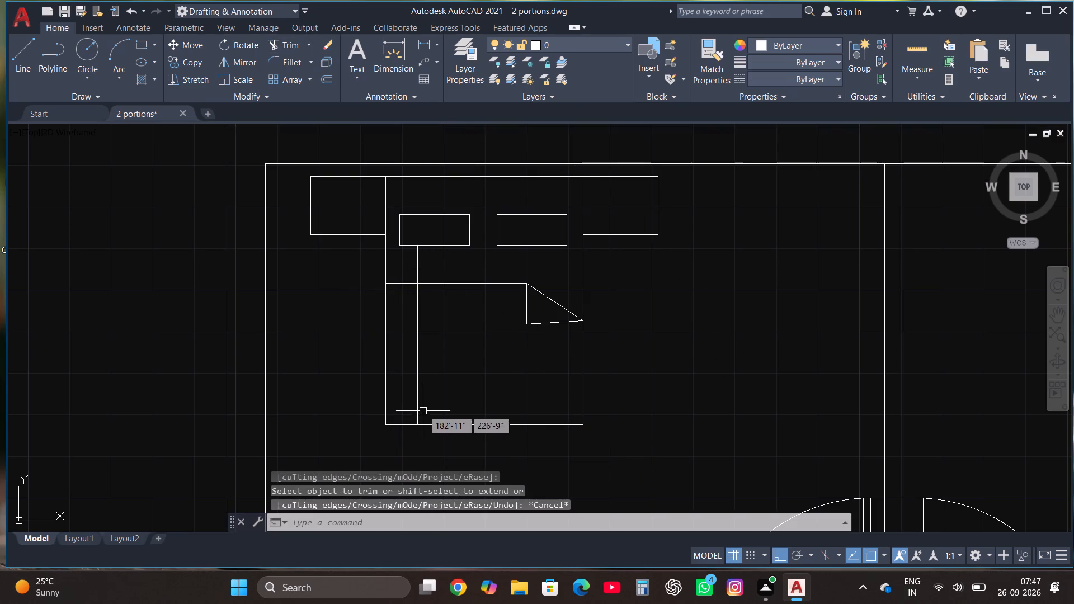
Make two copies of the vertical bed line with multiple copying, about 1" to its east and west.
left_click(418, 388)
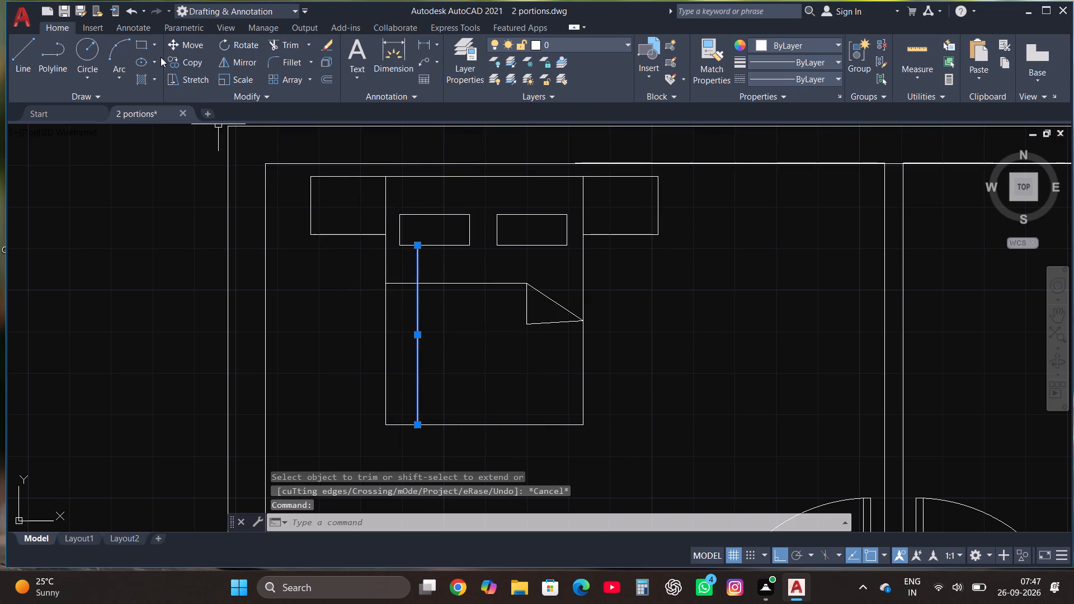
left_click(192, 62)
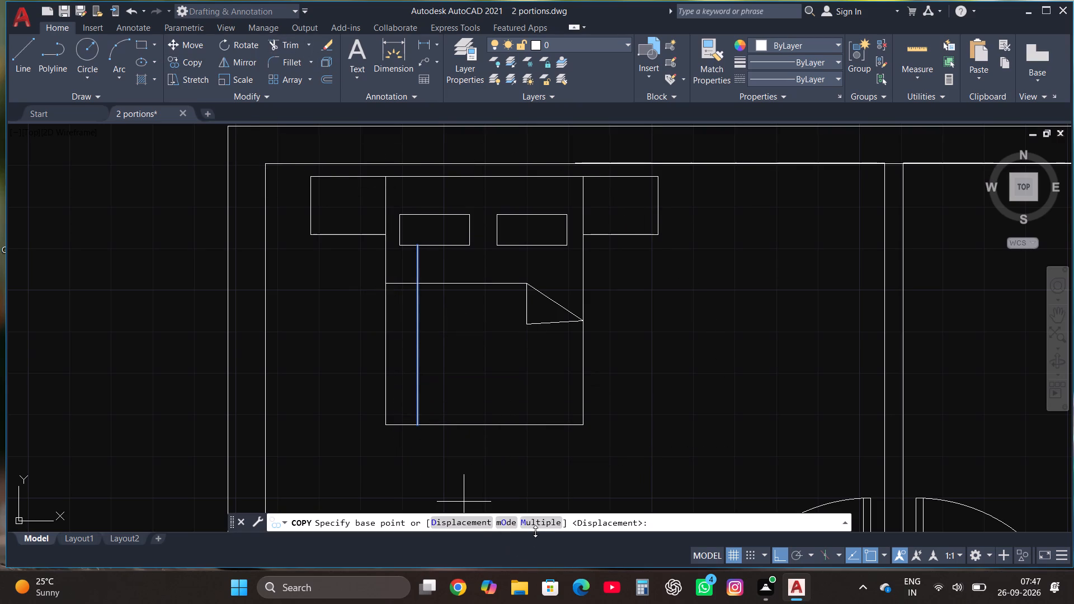
left_click(541, 523)
left_click(417, 355)
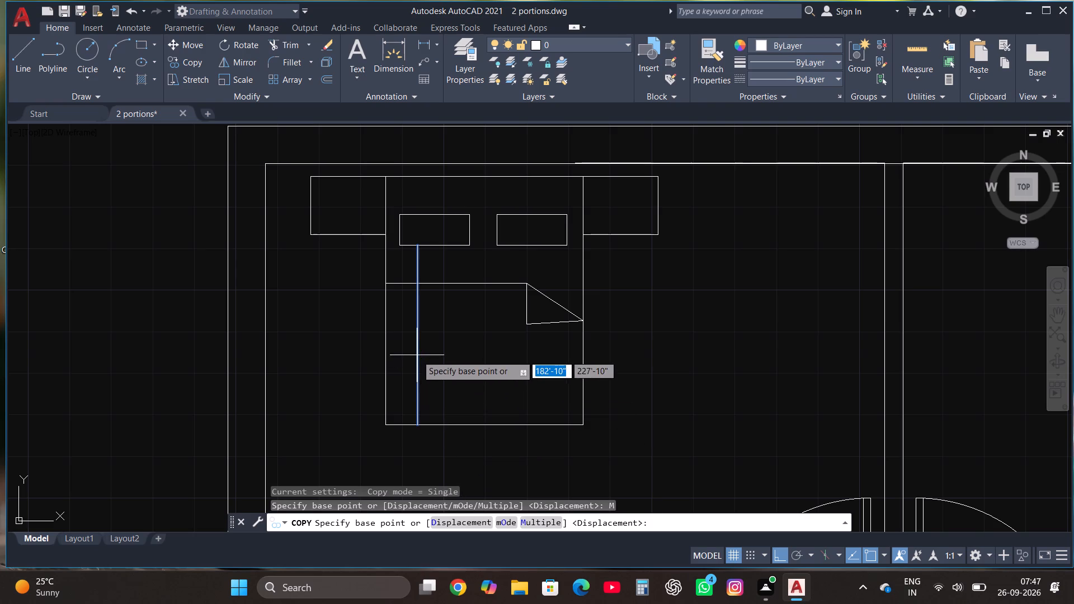
left_click(422, 355)
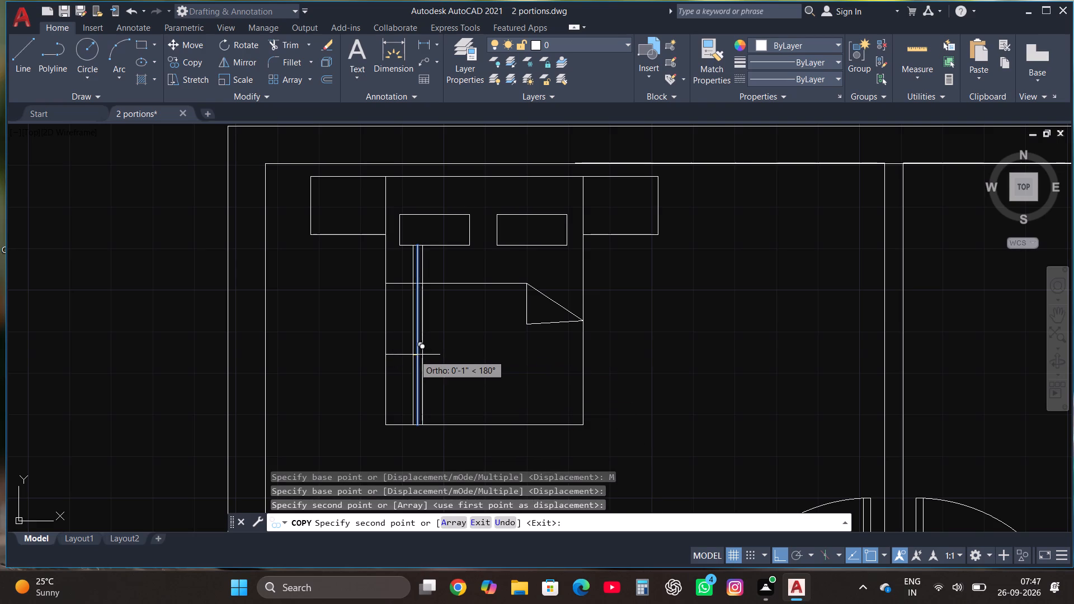
left_click(412, 354)
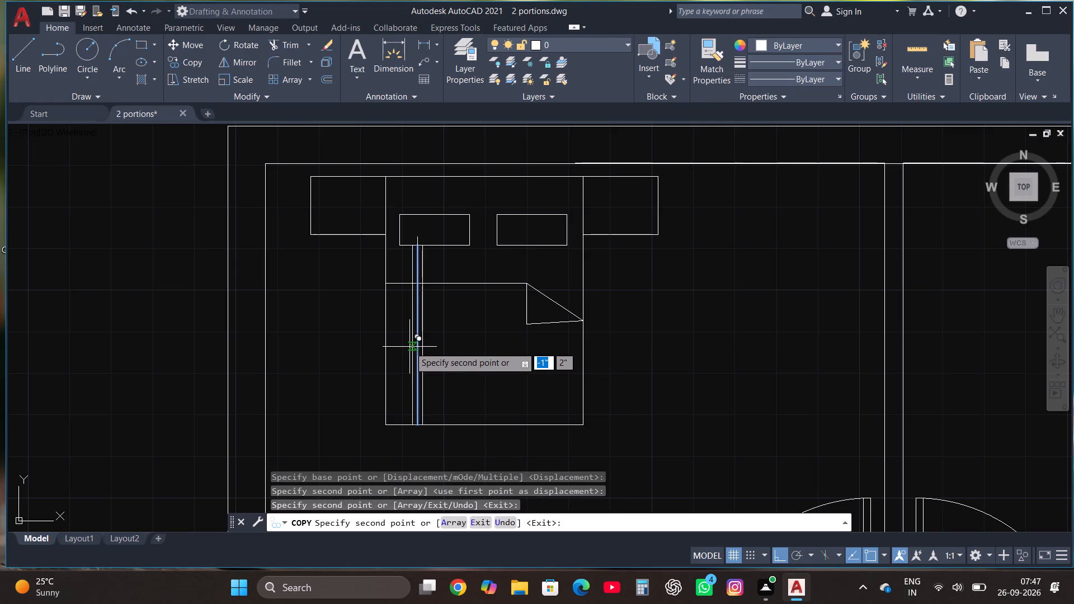
key("Escape")
Draw a horizontal line across the bed near its foot and trim the part extending past the east side.
left_click(26, 50)
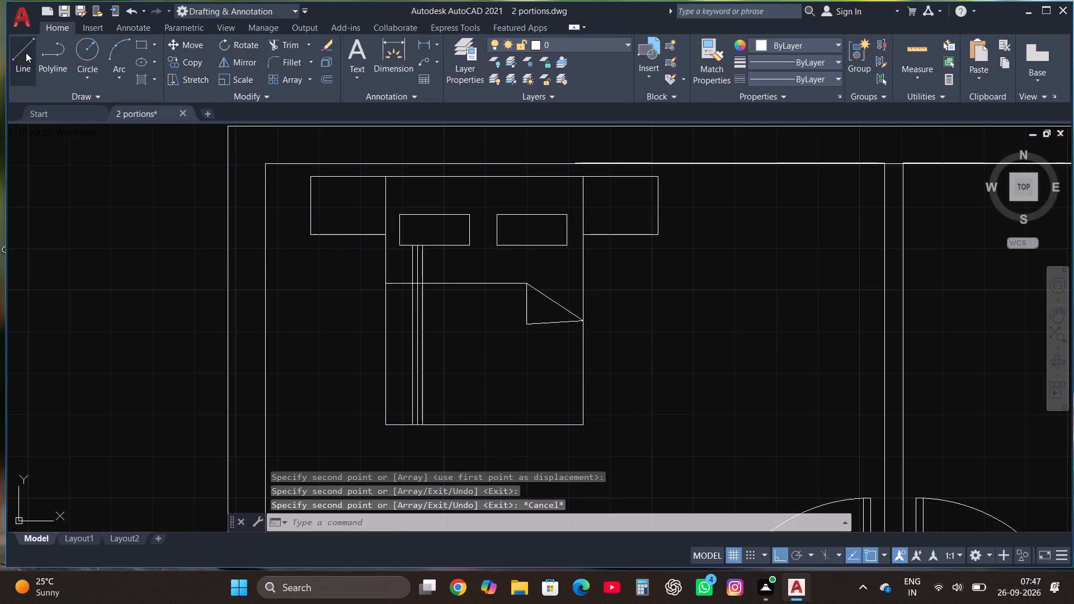
left_click(385, 391)
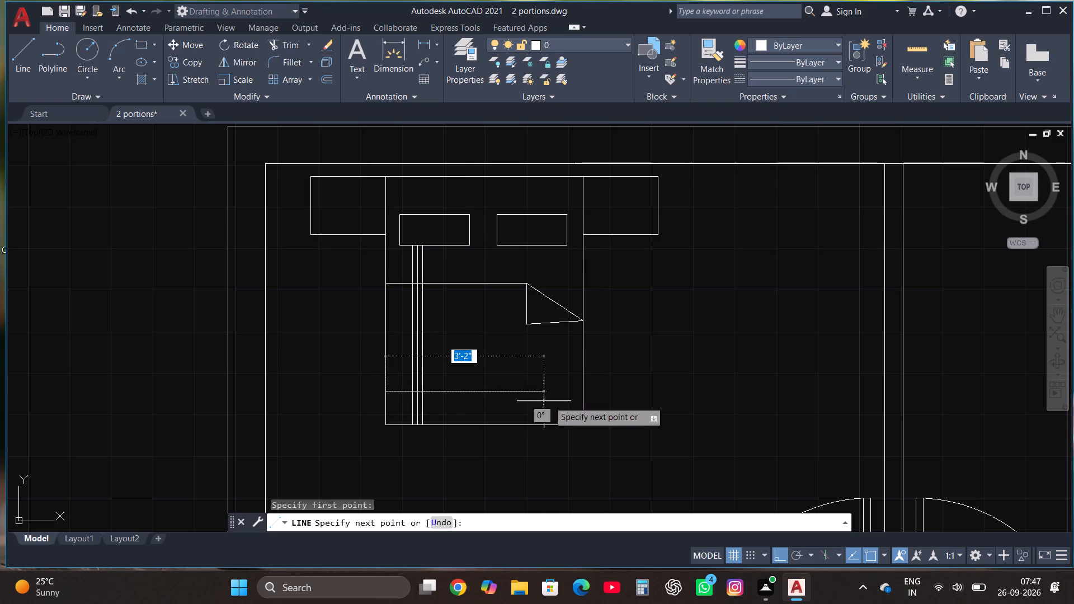
left_click(601, 393)
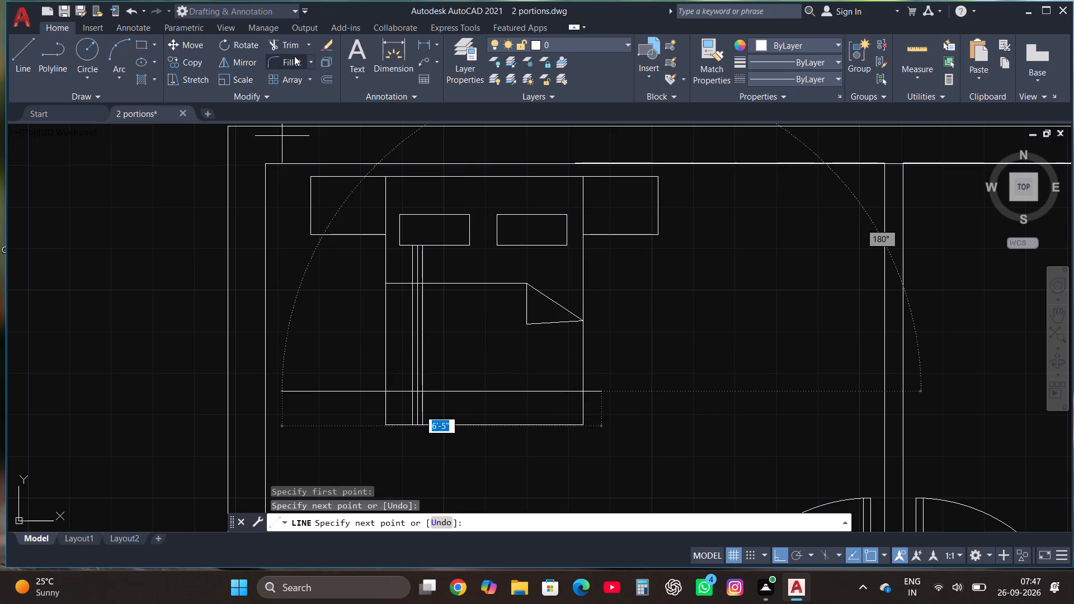
left_click(296, 51)
left_click(599, 393)
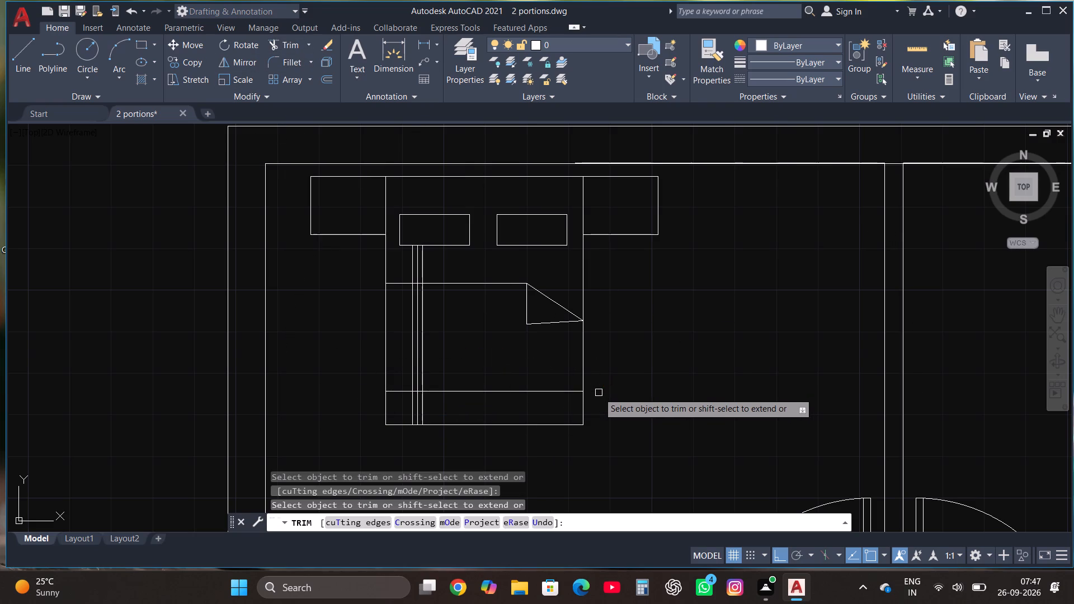
key("Escape")
Make two evenly spaced copies of the bed's horizontal foot line to its north, the farther one about 3" away.
left_click(553, 391)
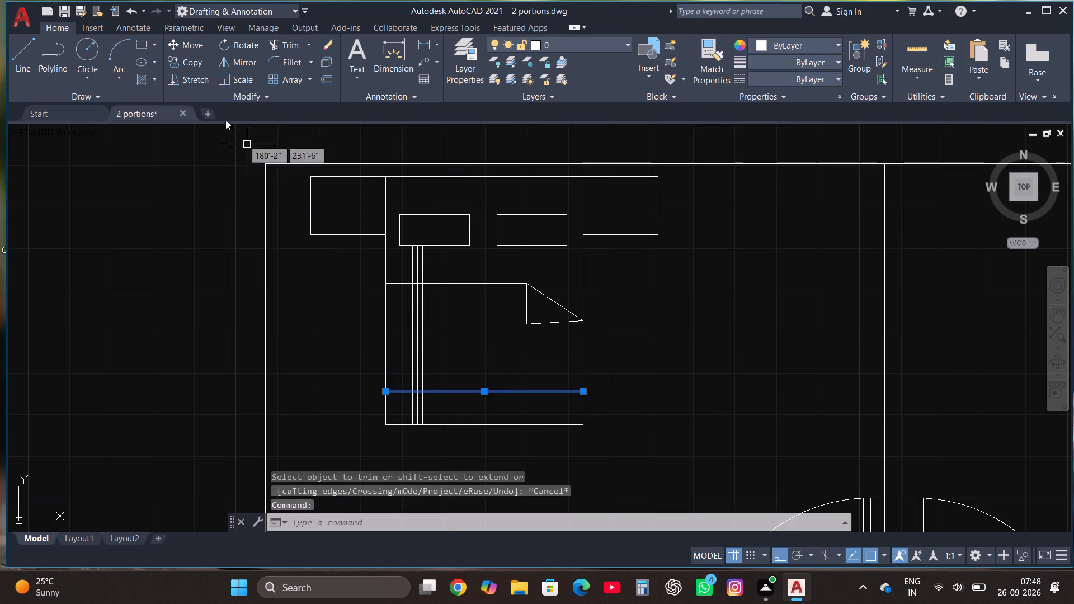
left_click(193, 59)
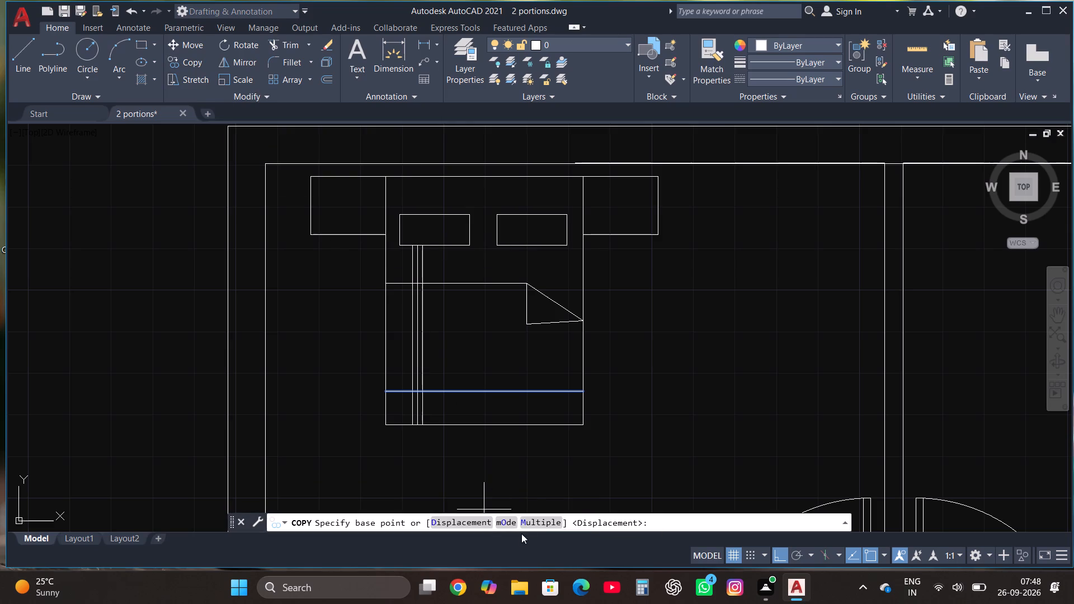
left_click(541, 520)
left_click(494, 391)
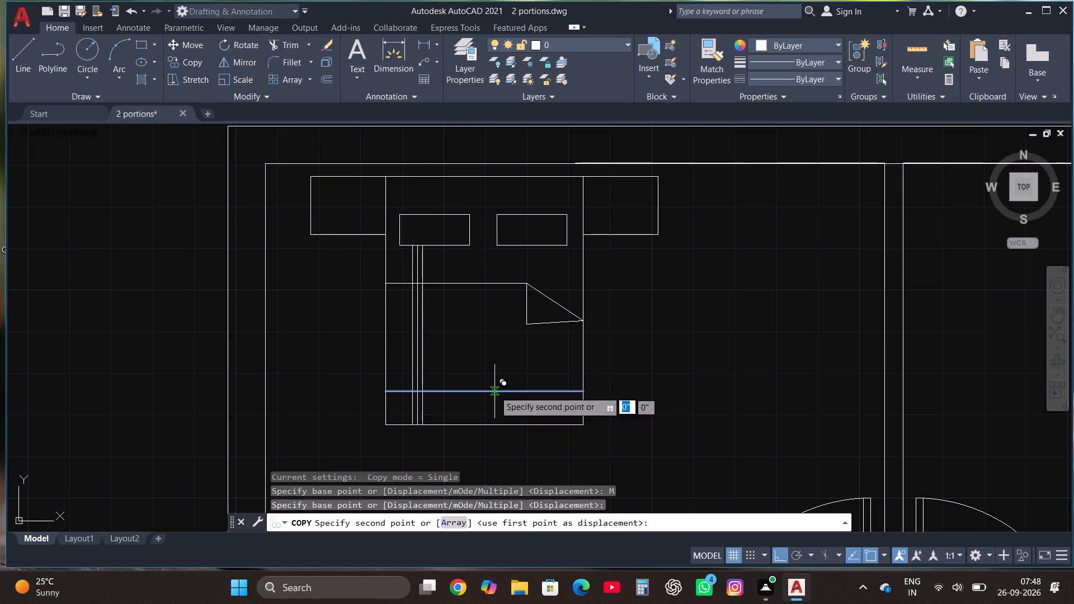
left_click(494, 385)
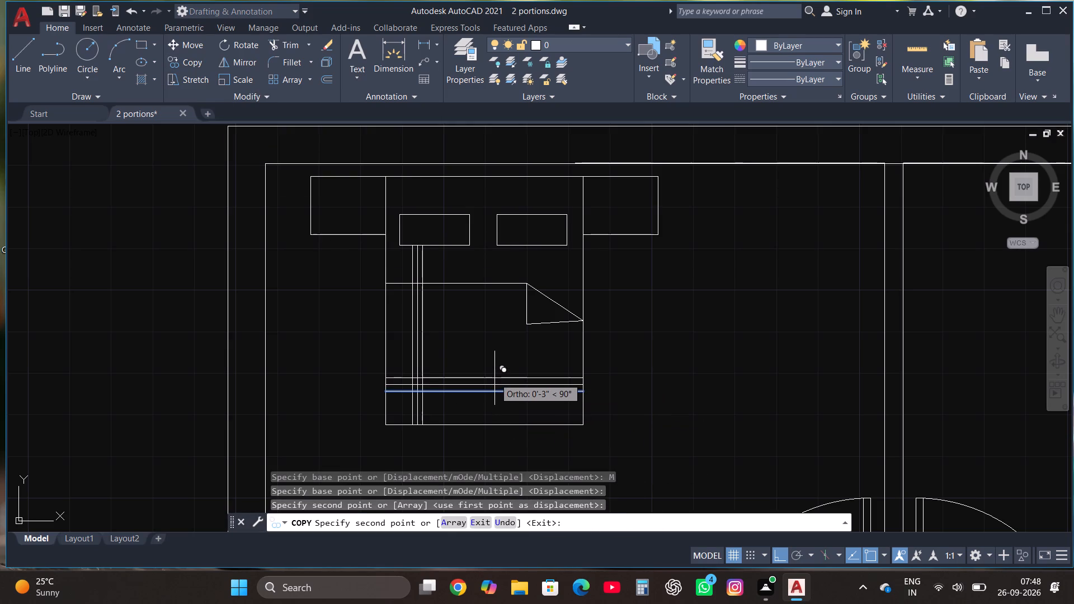
left_click(494, 378)
key("Escape")
scroll(502, 426, "down", 2)
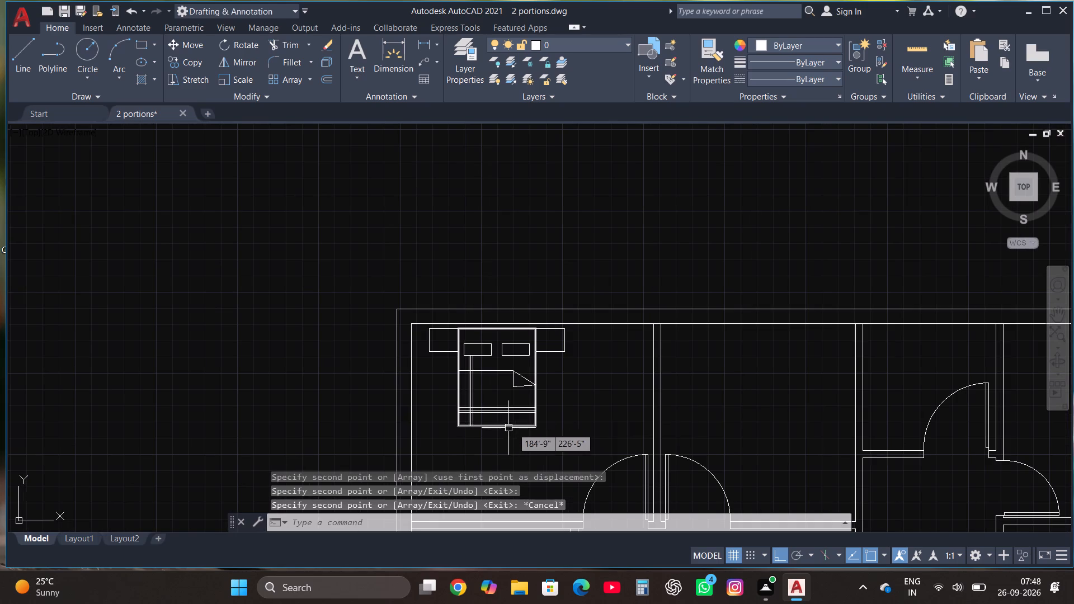
Draw a rectangle about 7' by 1'-8" along the northwest bedroom's south wall, starting from the room's southwest corner.
scroll(619, 370, "down", 2)
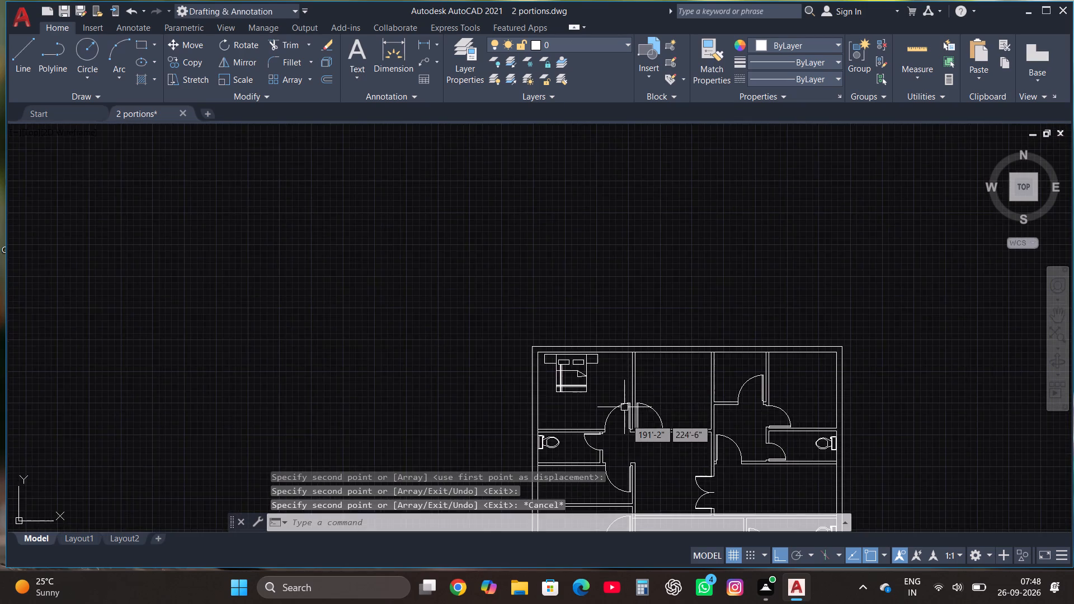
scroll(616, 438, "up", 3)
left_click(138, 45)
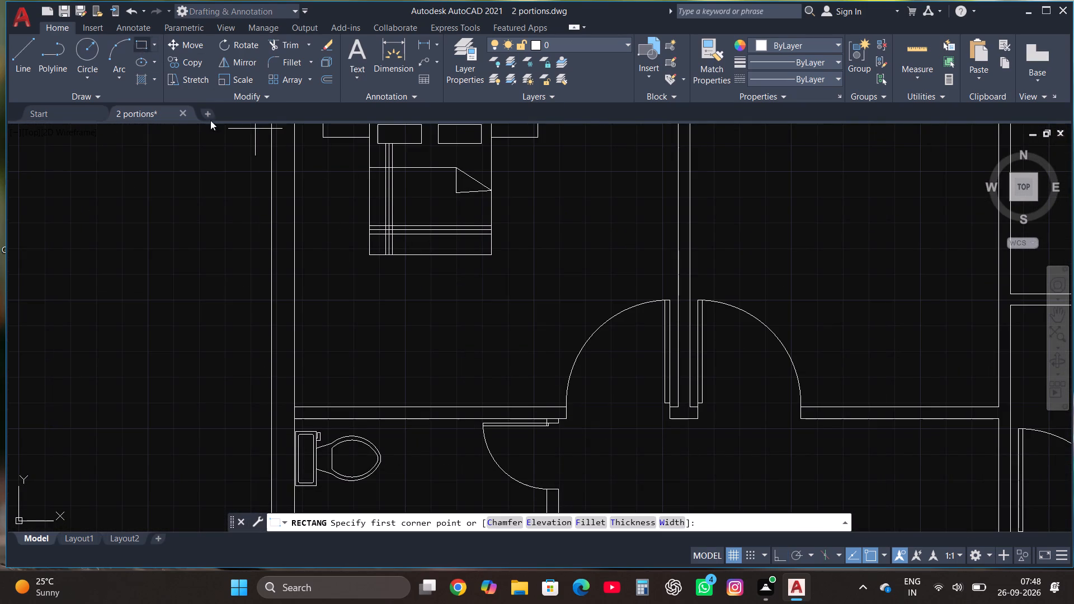
left_click(293, 406)
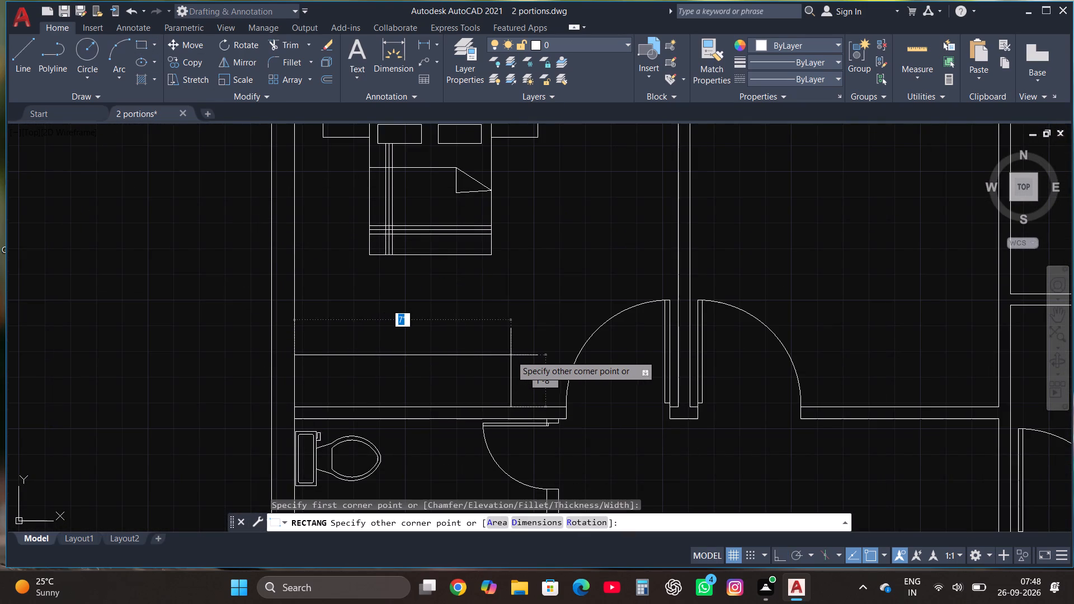
left_click(507, 355)
Copy the bed with its side tables, using multiple copying, about 14'-9" east into the middle bedroom and 31'-2" east into the northeast bedroom.
scroll(531, 403, "down", 2)
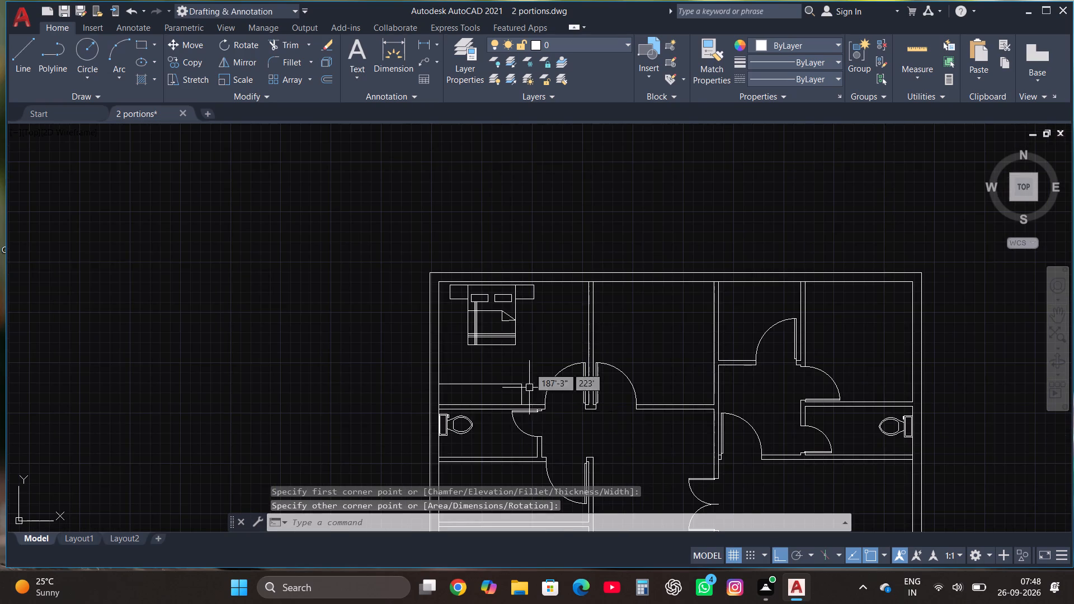
scroll(529, 337, "up", 2)
left_click(541, 398)
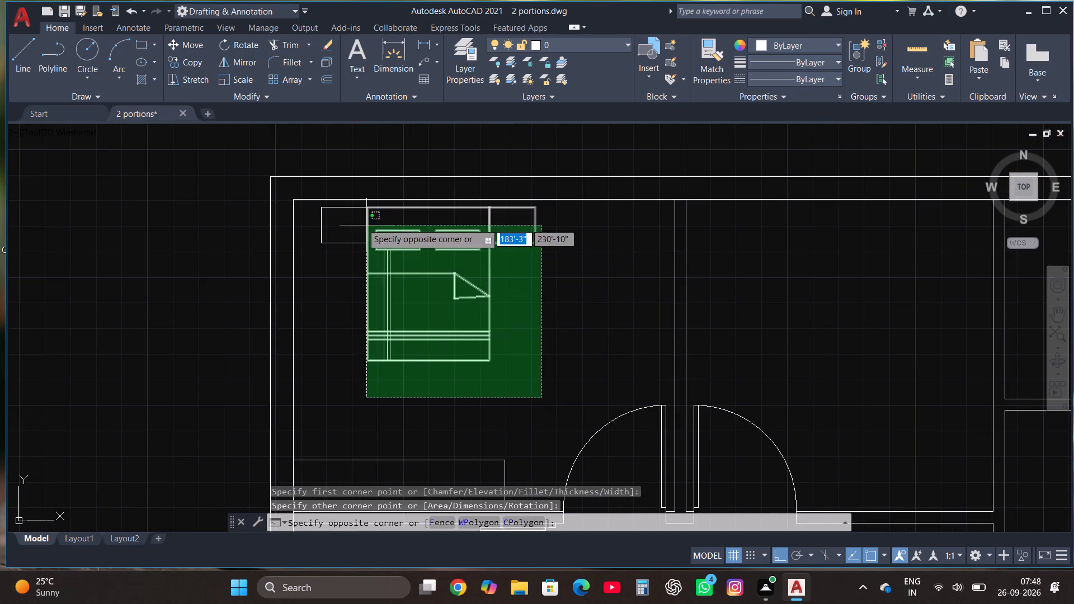
left_click(324, 218)
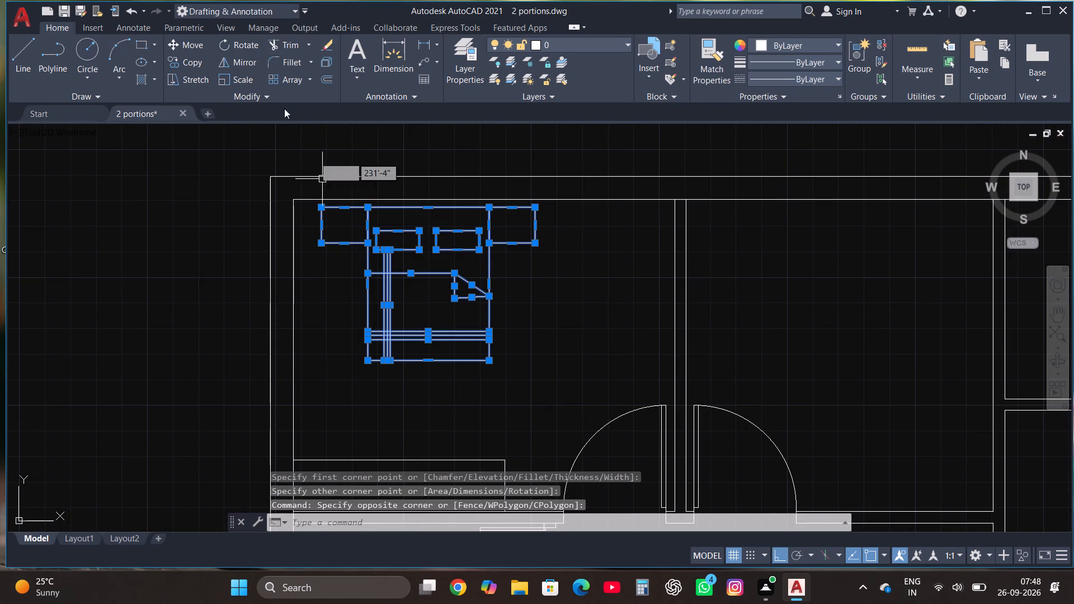
left_click(191, 64)
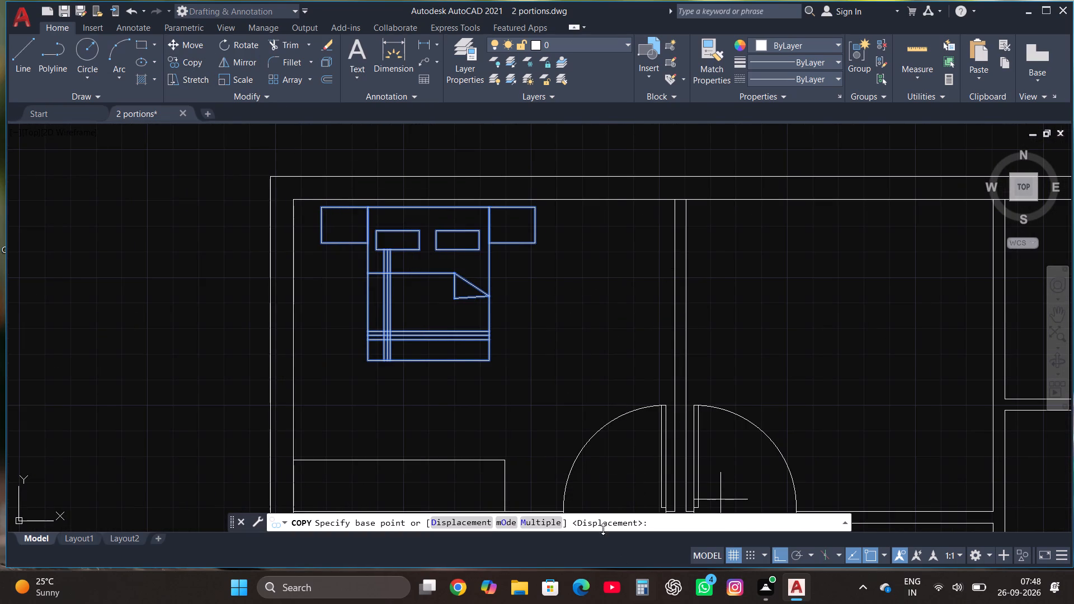
left_click(547, 522)
left_click(427, 298)
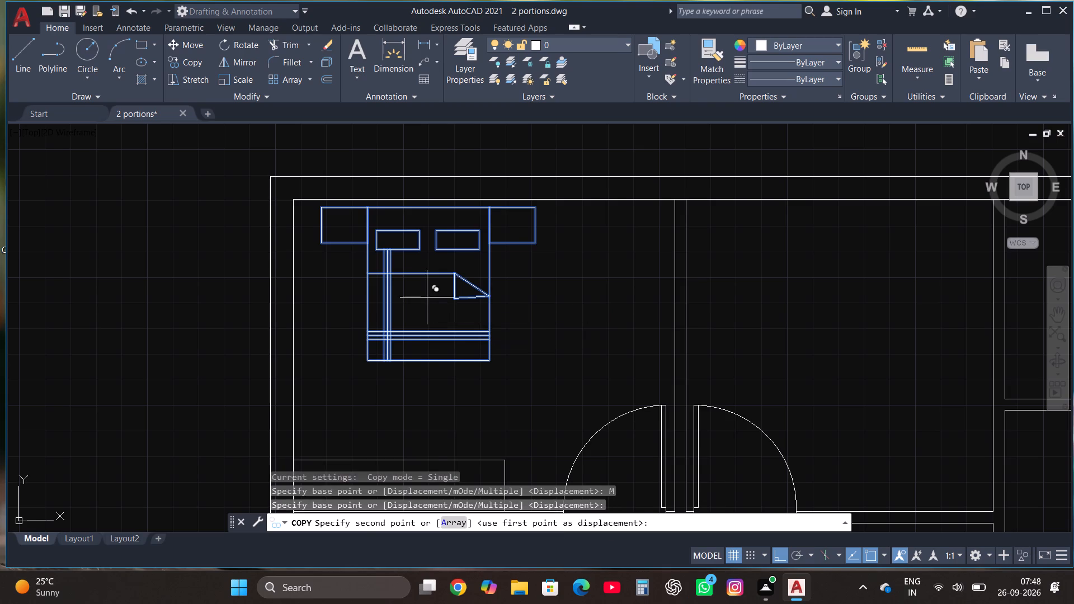
scroll(428, 303, "down", 2)
scroll(665, 304, "up", 2)
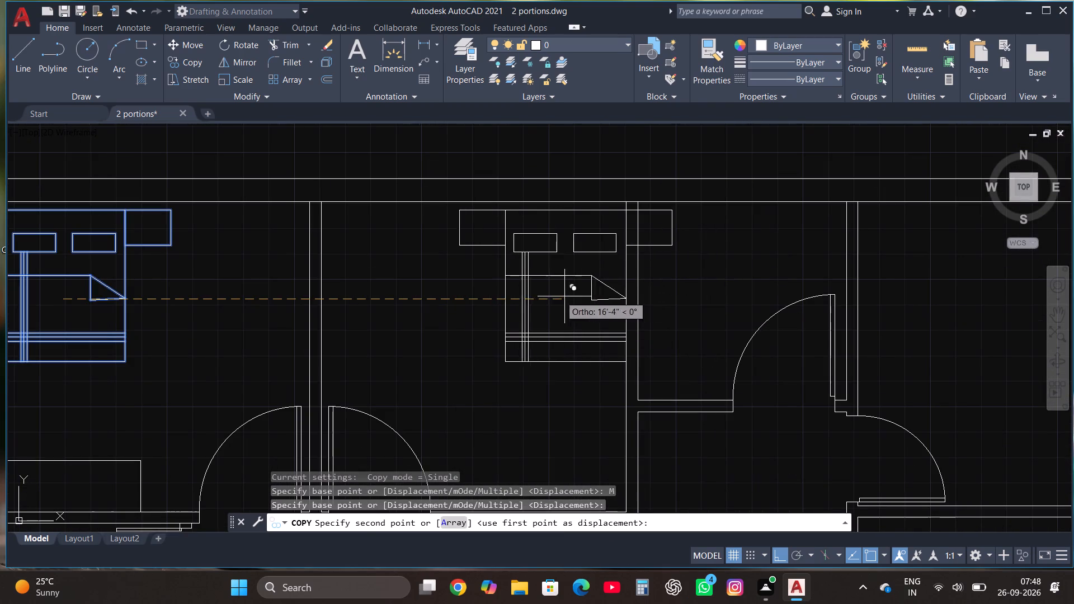
left_click(514, 289)
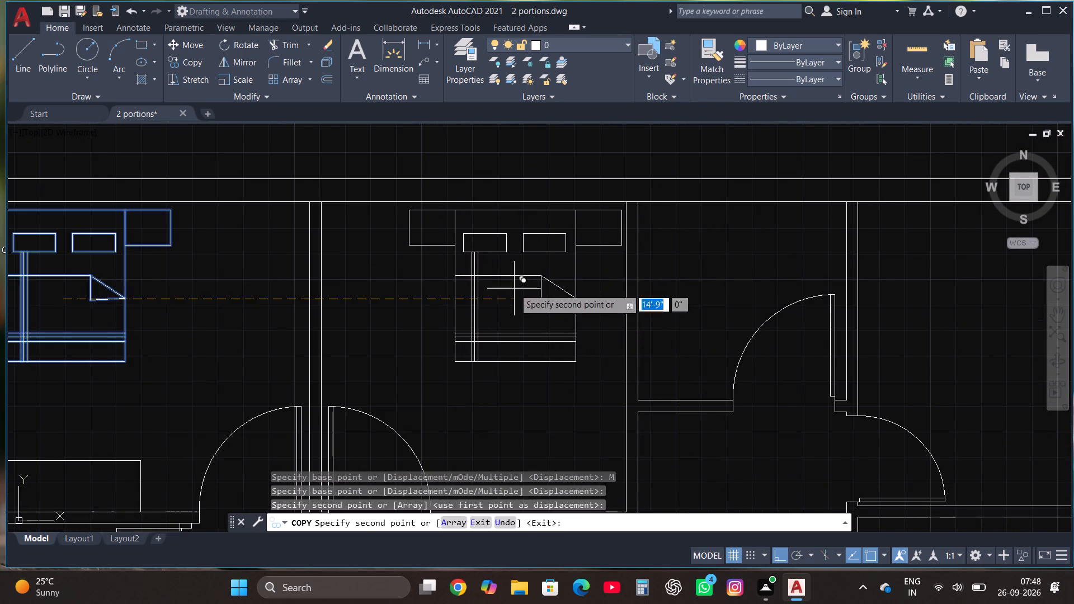
scroll(514, 288, "down", 1)
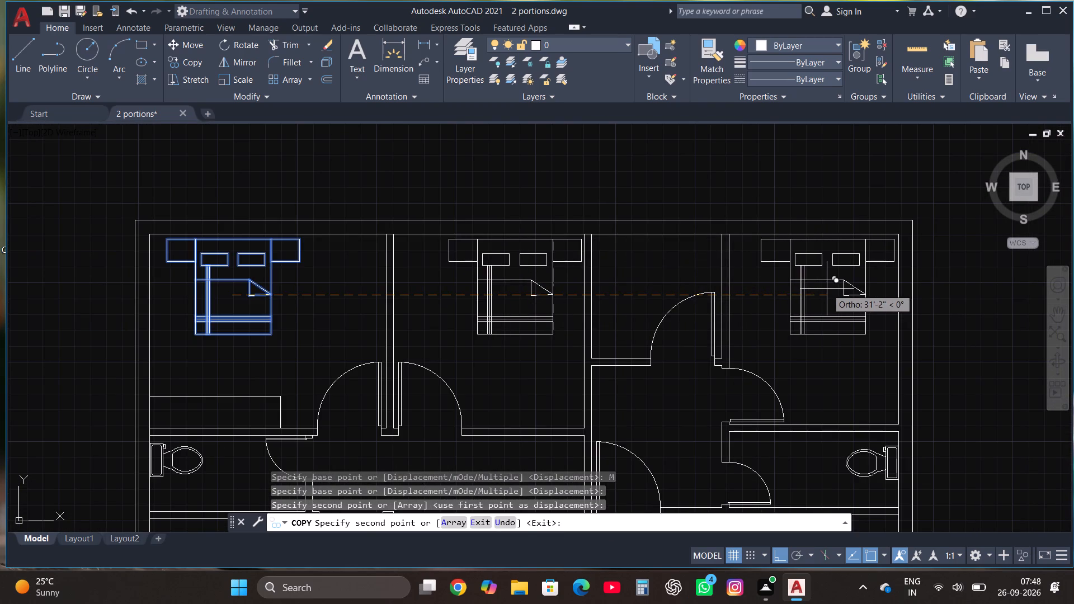
left_click(827, 288)
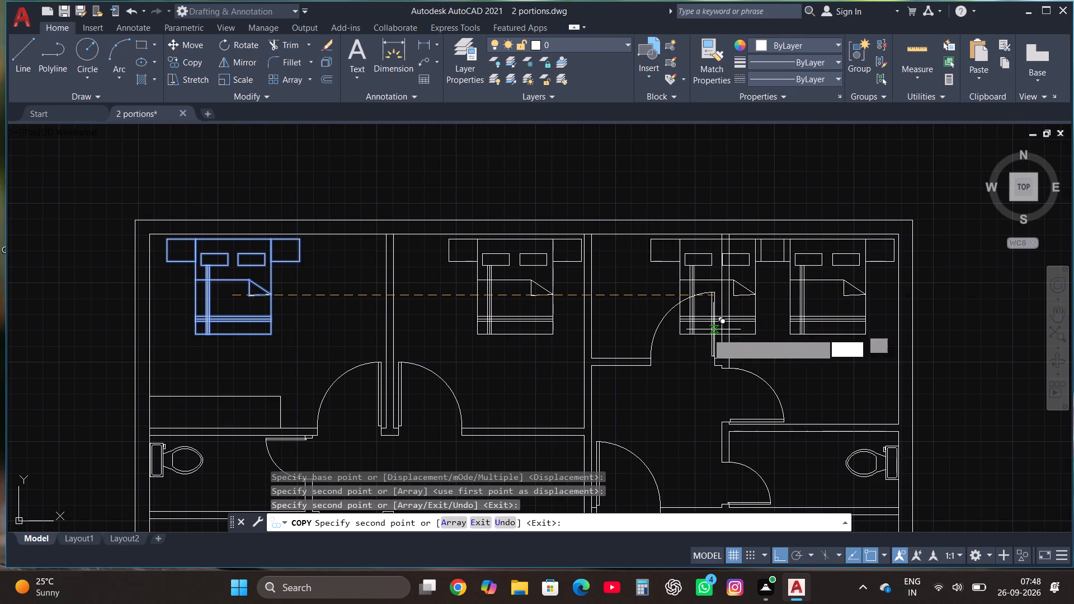
Place one more copy of the bed with side tables outside the plan, east of the outer wall.
scroll(516, 366, "down", 3)
scroll(666, 363, "up", 1)
left_click(660, 366)
key("Escape")
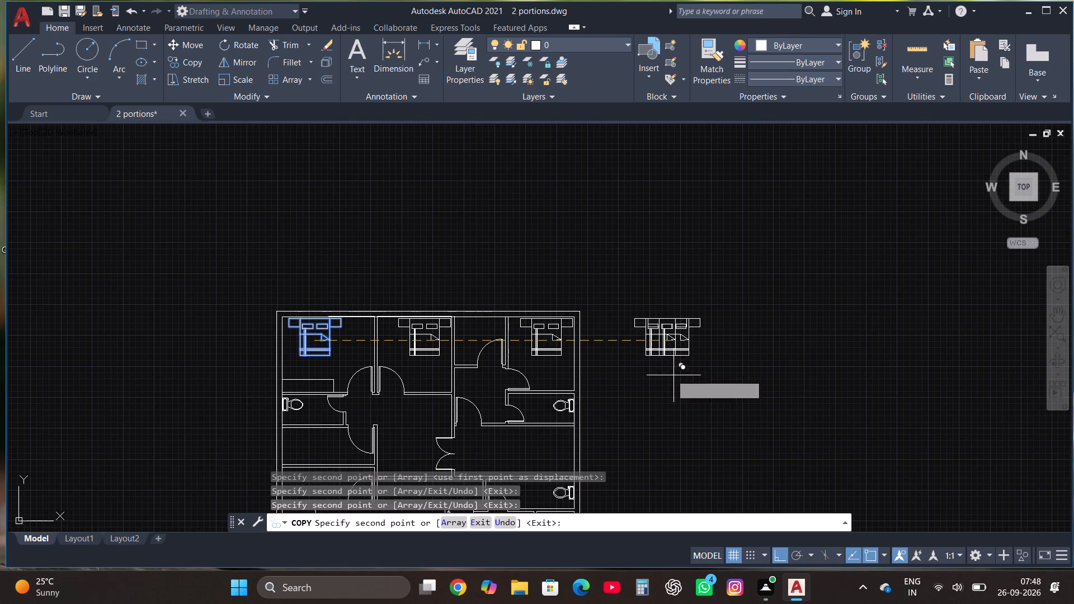
Rotate the bed copy outside the plan by 180° so its pillows face south.
left_click_drag(693, 390, 689, 369)
left_click(623, 266)
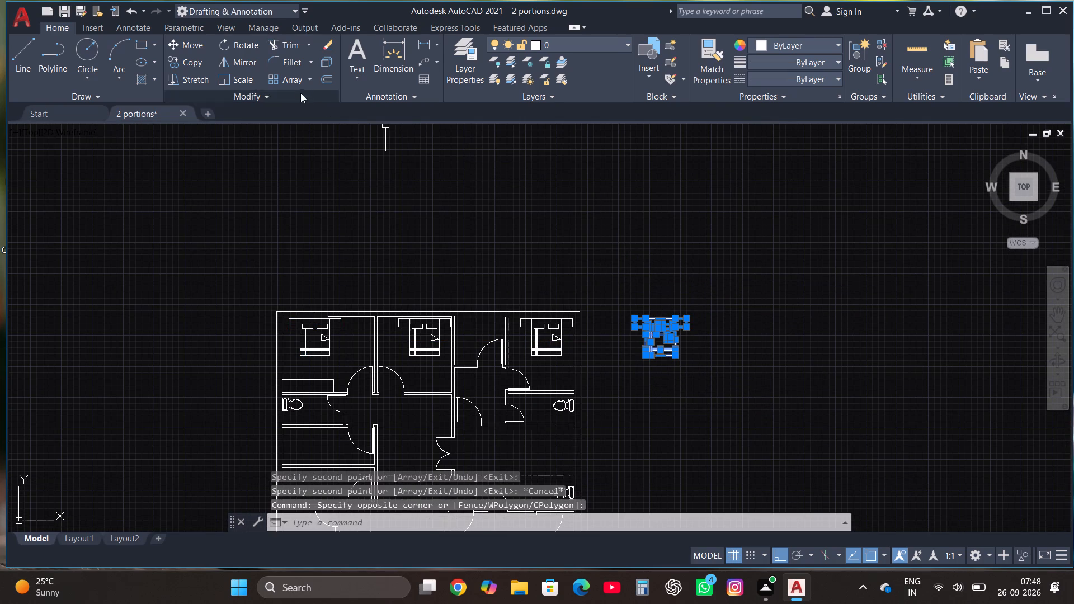
left_click(241, 41)
left_click(658, 302)
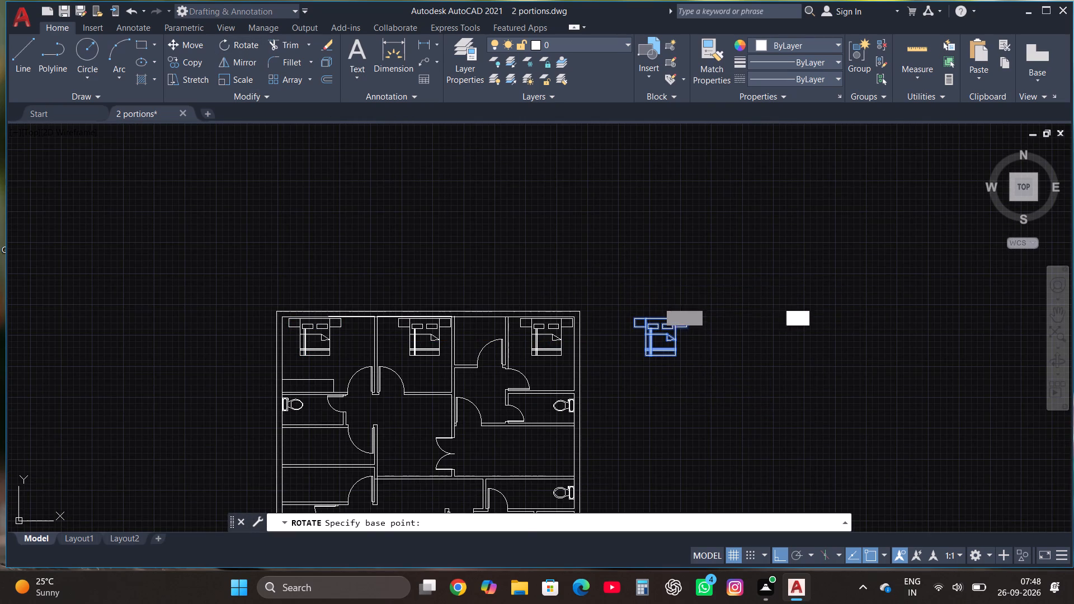
left_click(609, 331)
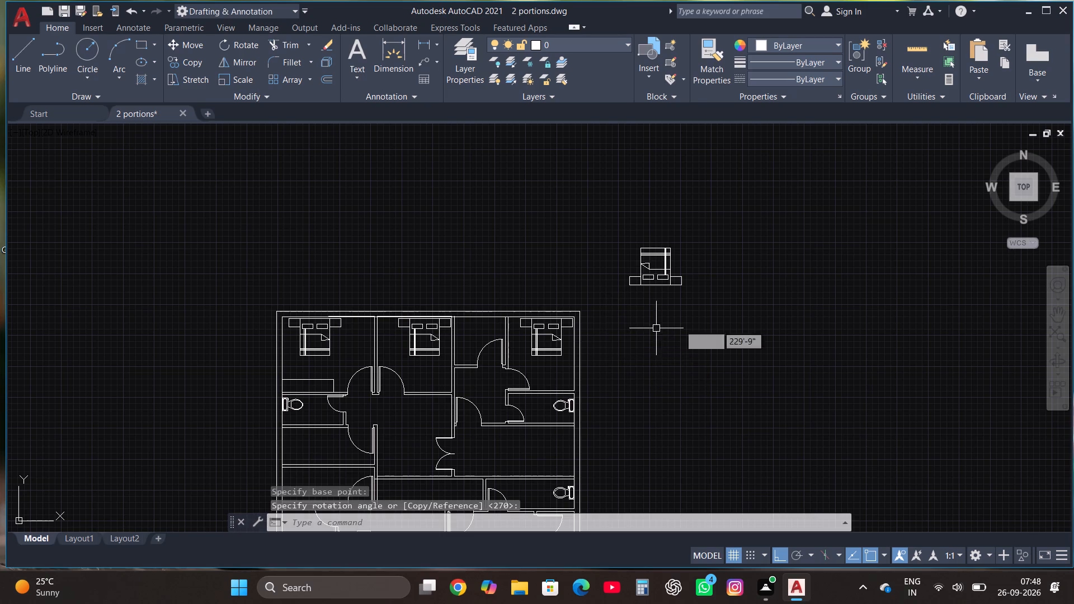
Copy the rotated bed by its southwest corner, with ortho off and multiple copying, into the southwest bedroom against the west wall.
left_click(748, 321)
left_click(591, 210)
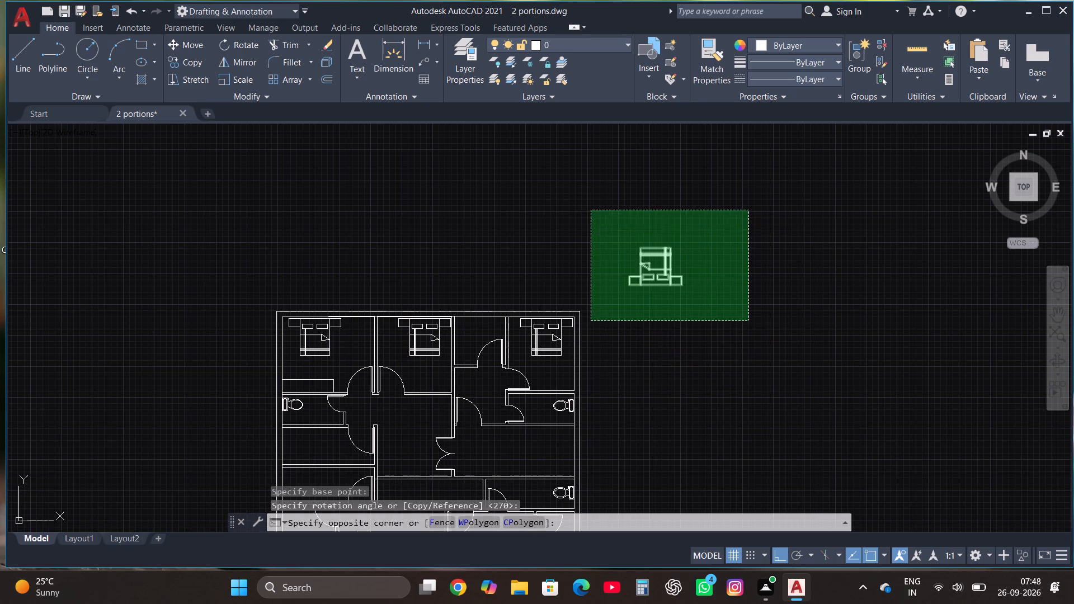
left_click(184, 60)
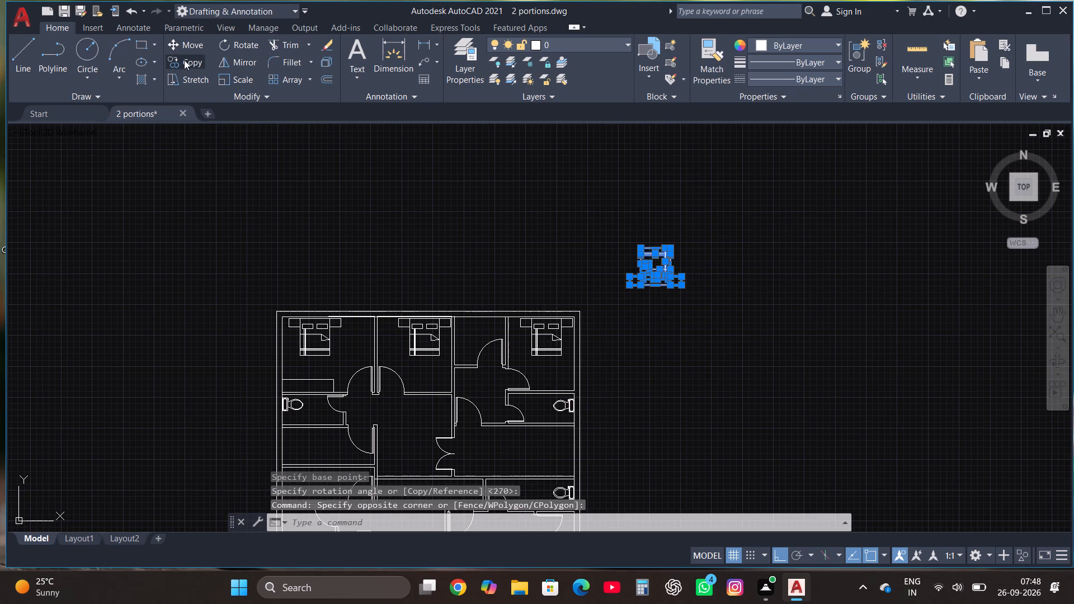
left_click(542, 517)
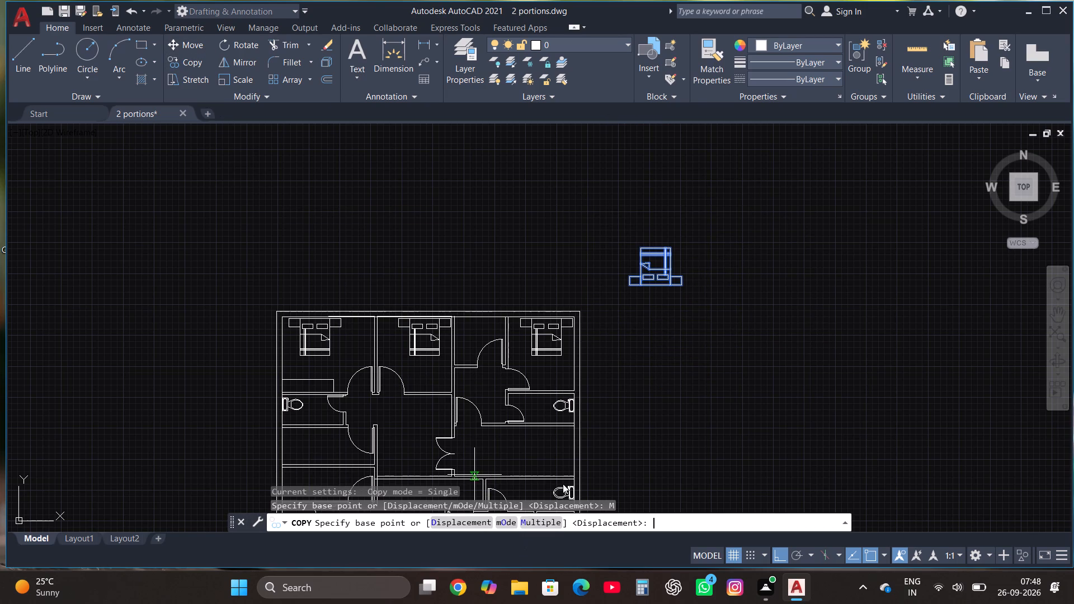
left_click(627, 285)
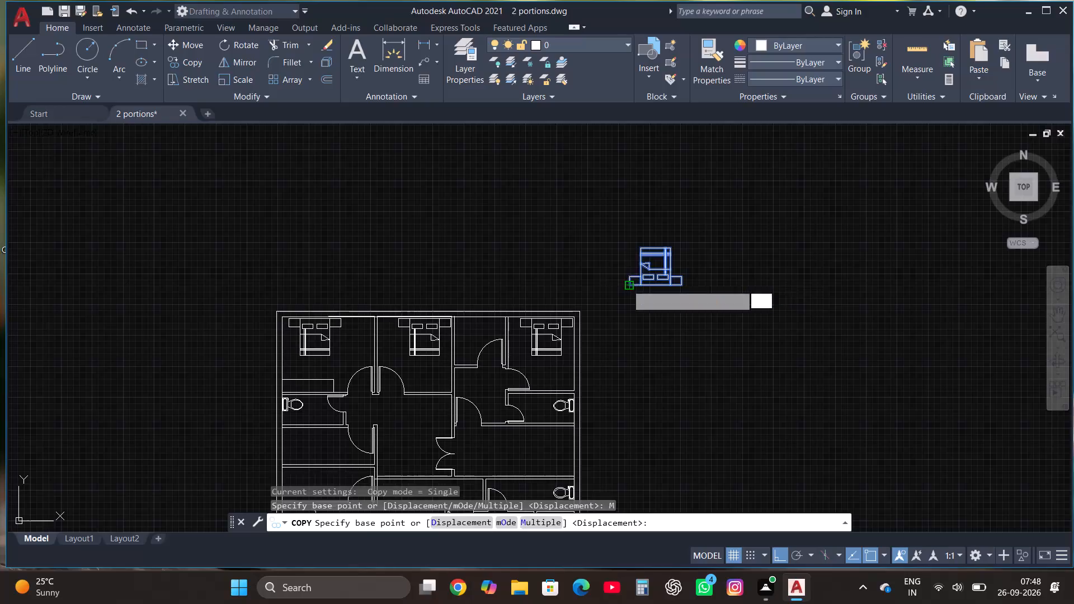
key("F8")
scroll(732, 329, "down", 2)
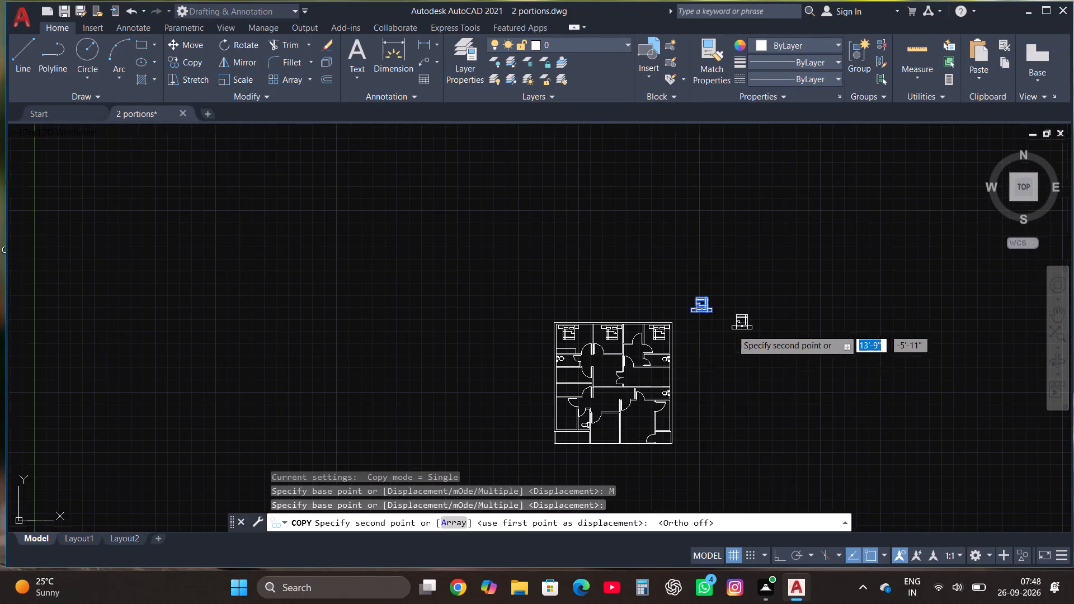
scroll(574, 437, "up", 4)
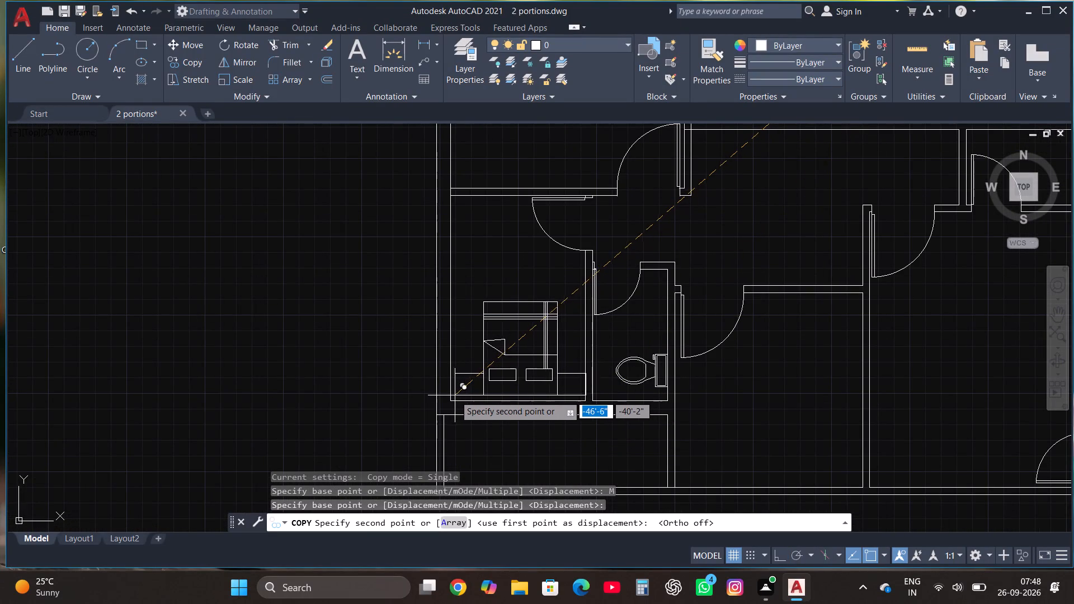
left_click(453, 396)
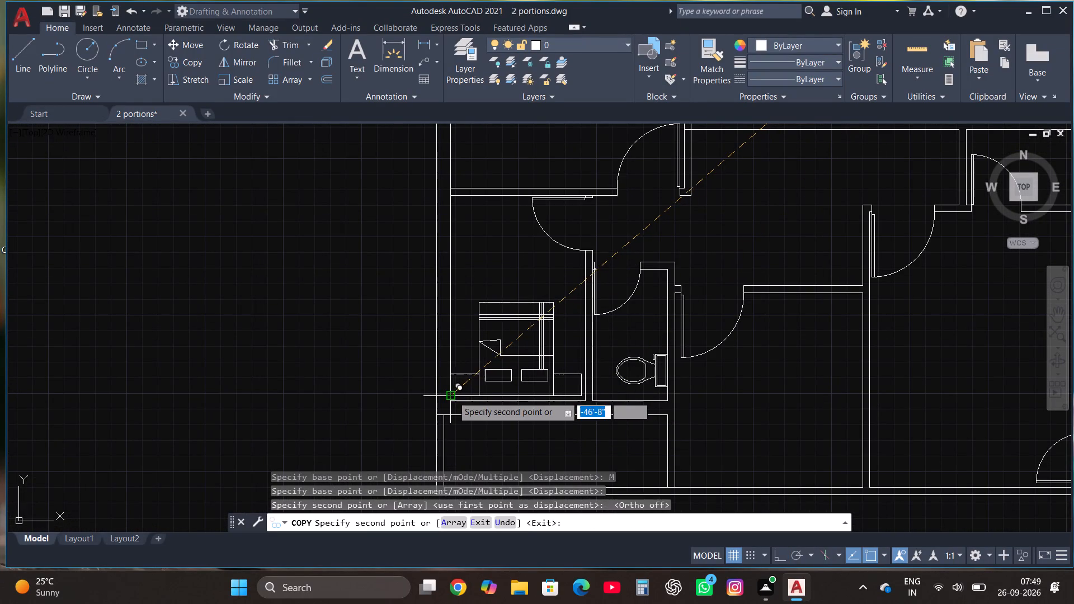
Place two more copies of the rotated bed near the south wall, one in each of the two adjoining rooms east of the toilet.
scroll(453, 395, "down", 2)
scroll(571, 459, "up", 1)
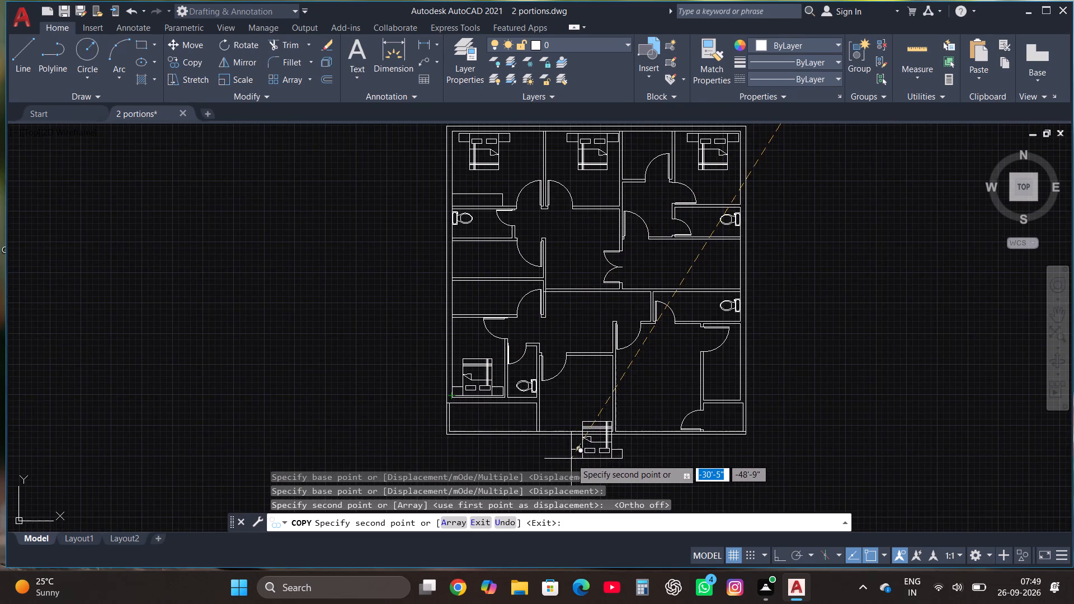
scroll(571, 459, "up", 1)
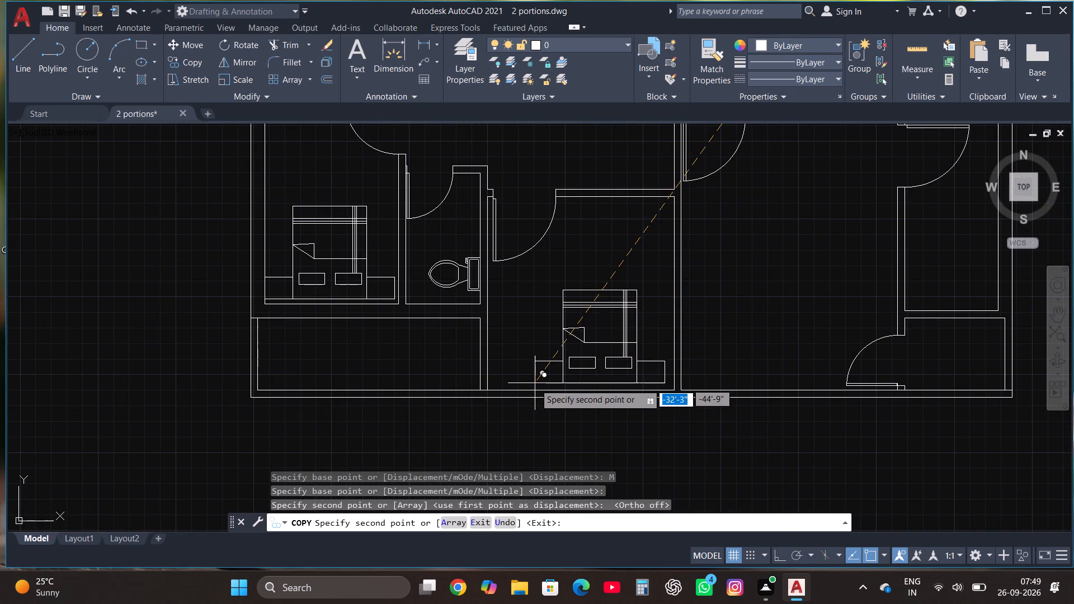
scroll(519, 397, "down", 1)
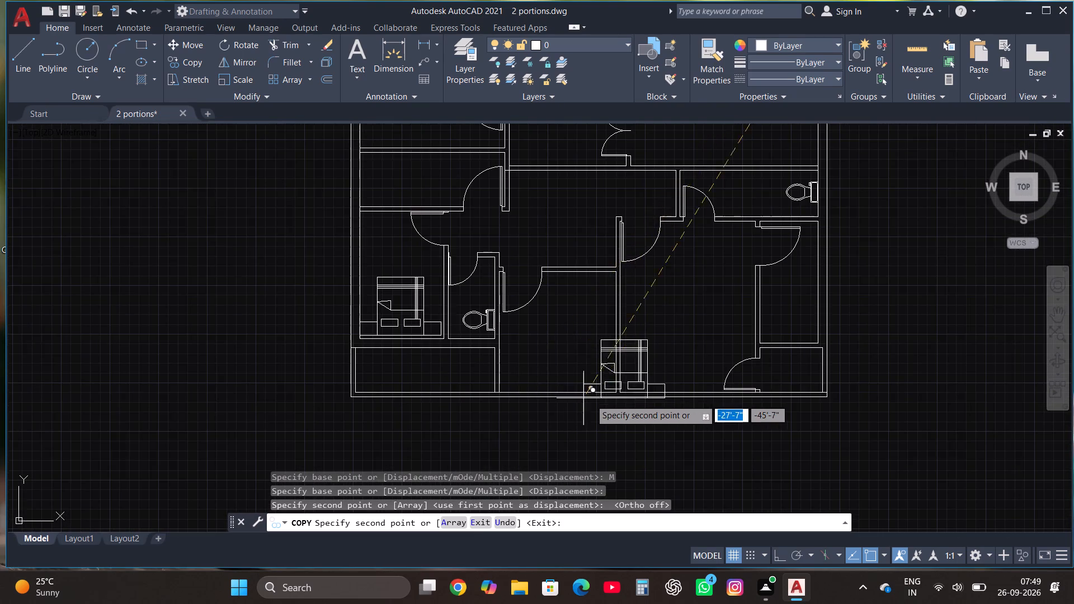
scroll(594, 400, "up", 2)
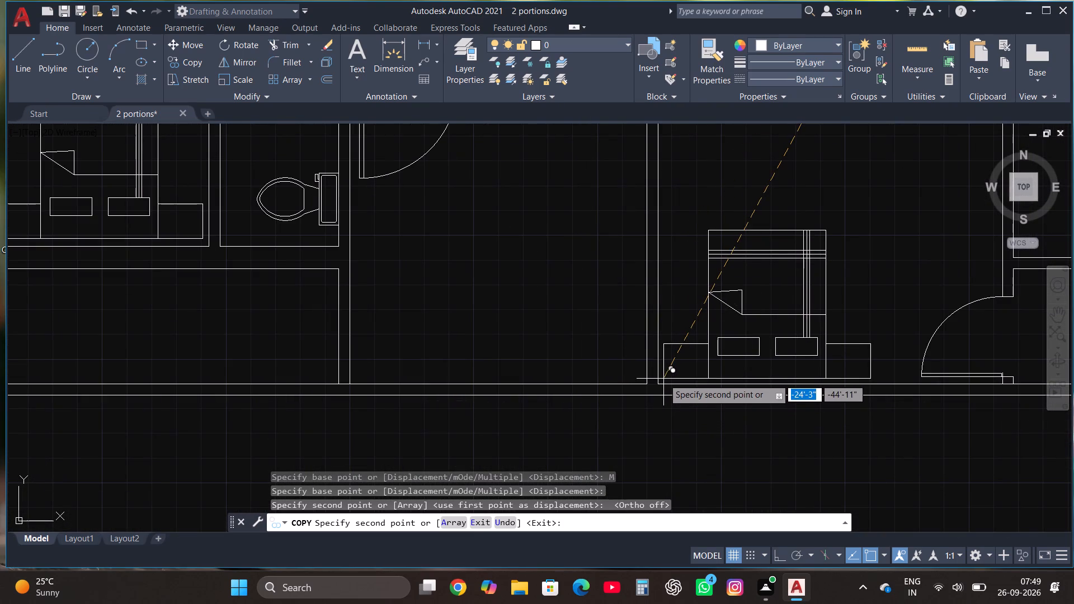
left_click(665, 377)
scroll(577, 412, "down", 2)
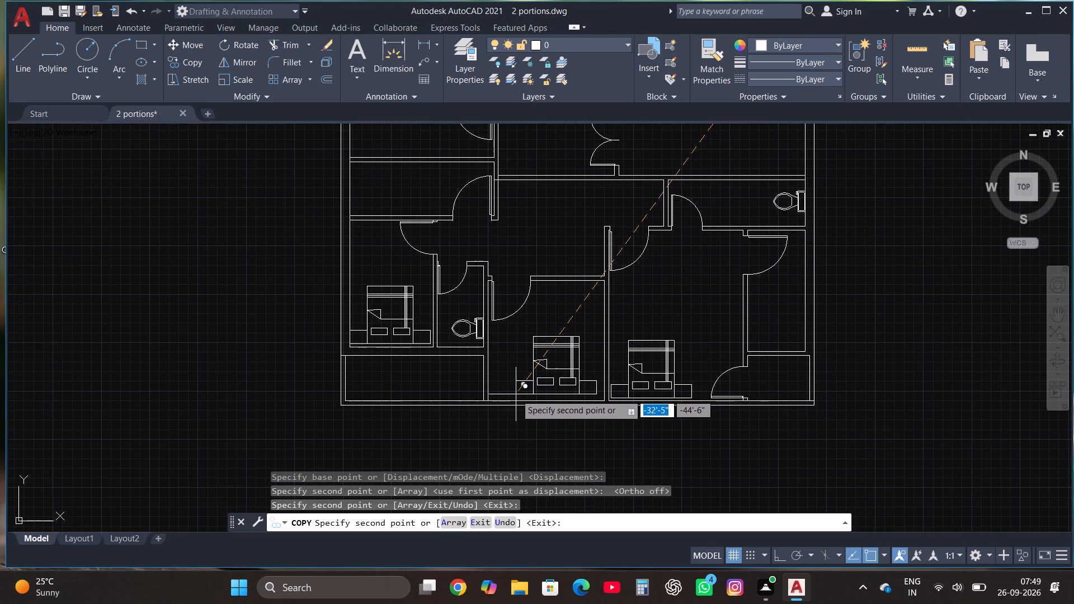
left_click(516, 394)
key("Escape")
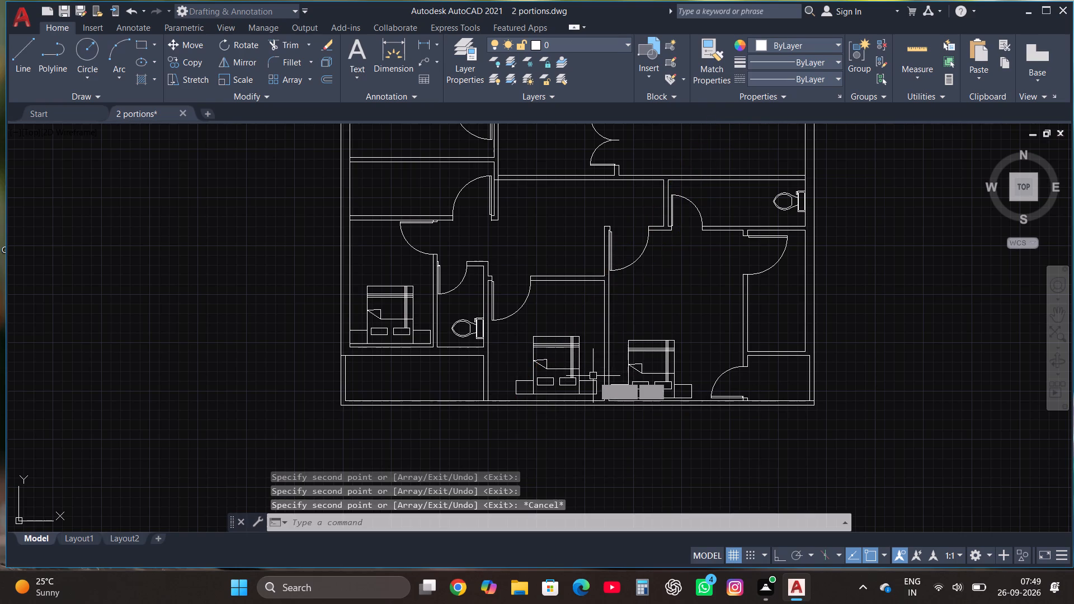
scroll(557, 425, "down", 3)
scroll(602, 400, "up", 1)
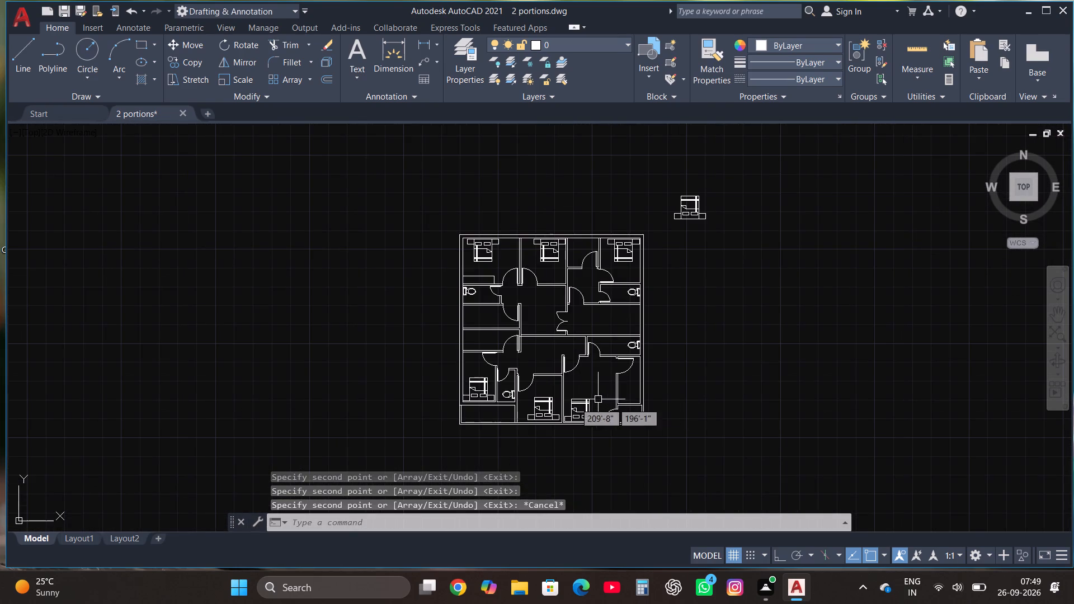
Copy the northeast bedroom's door by its hinge corner to the south end of the middle south bedroom's west wall.
scroll(461, 438, "up", 1)
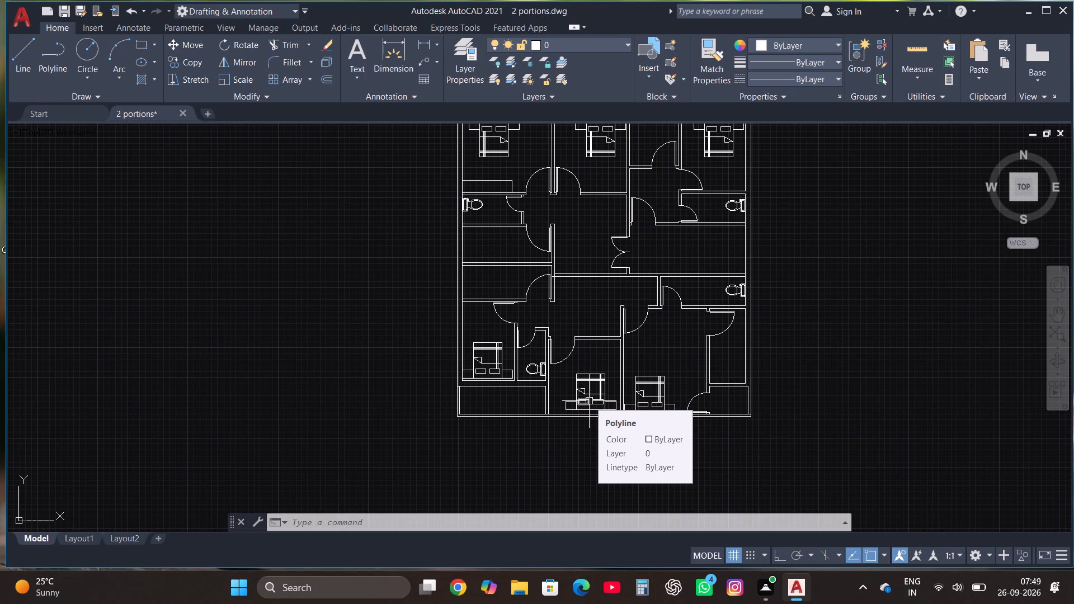
left_click(694, 171)
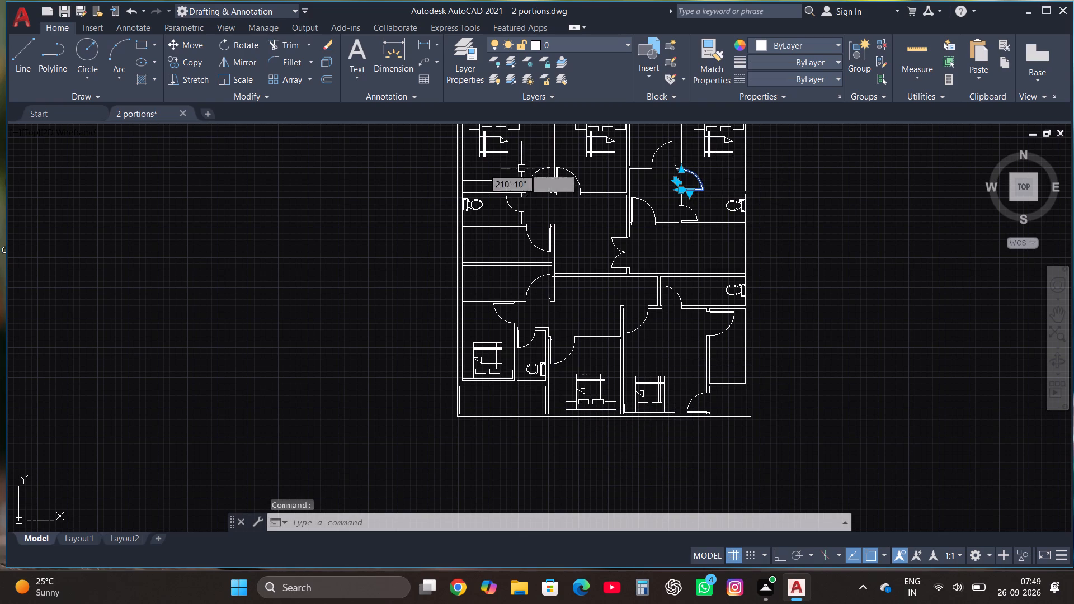
left_click(192, 65)
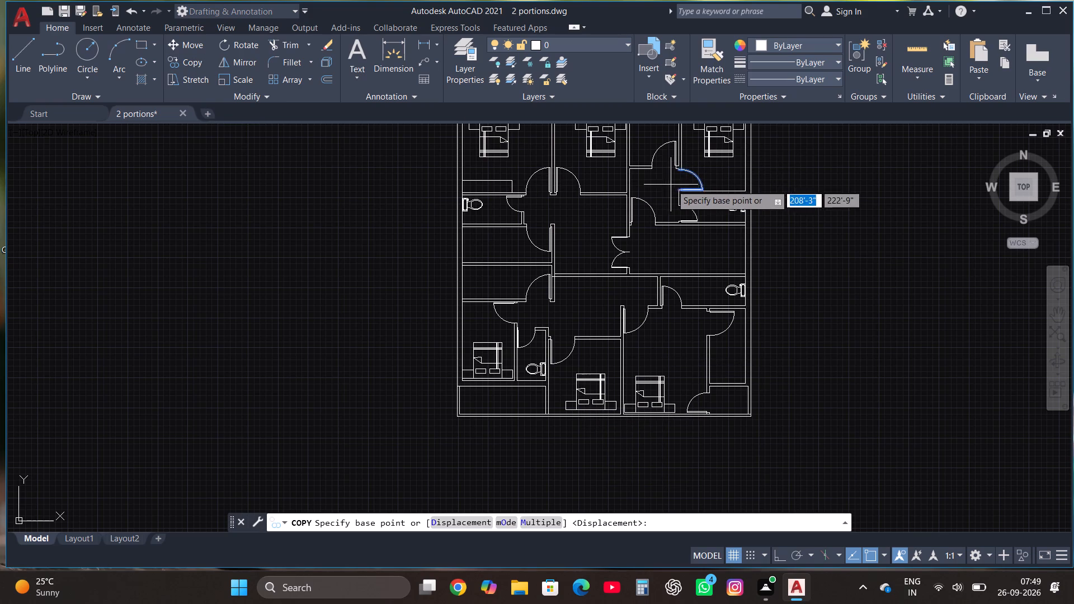
left_click(676, 190)
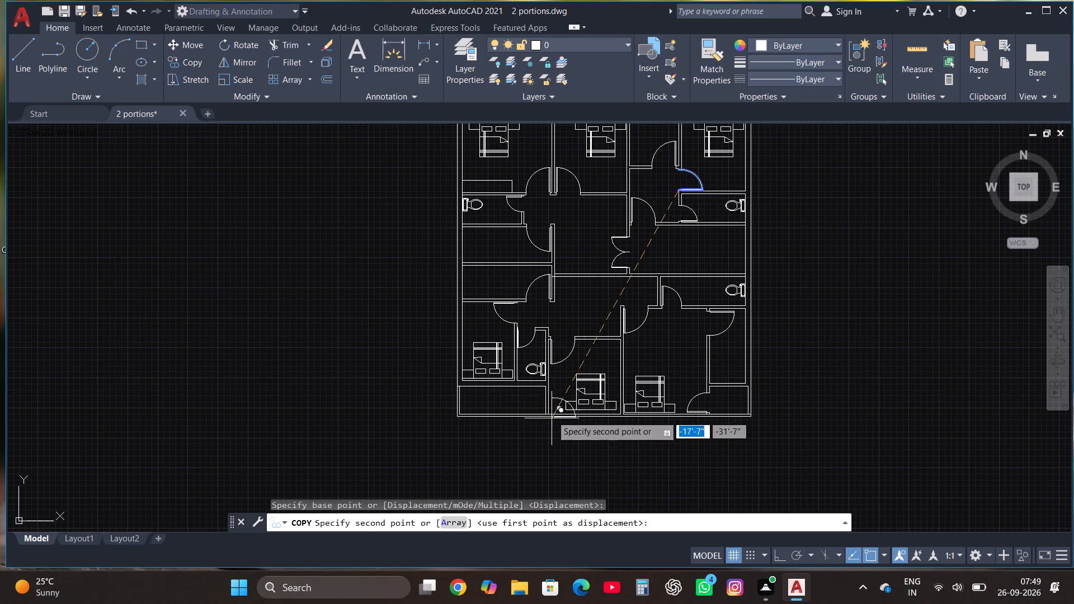
scroll(552, 414, "up", 3)
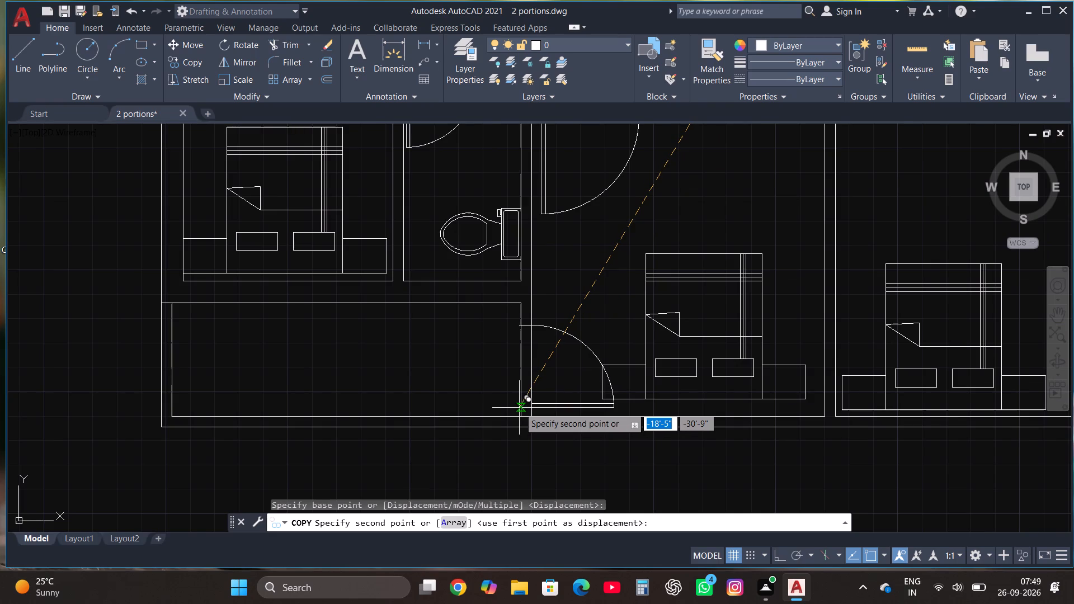
left_click(519, 408)
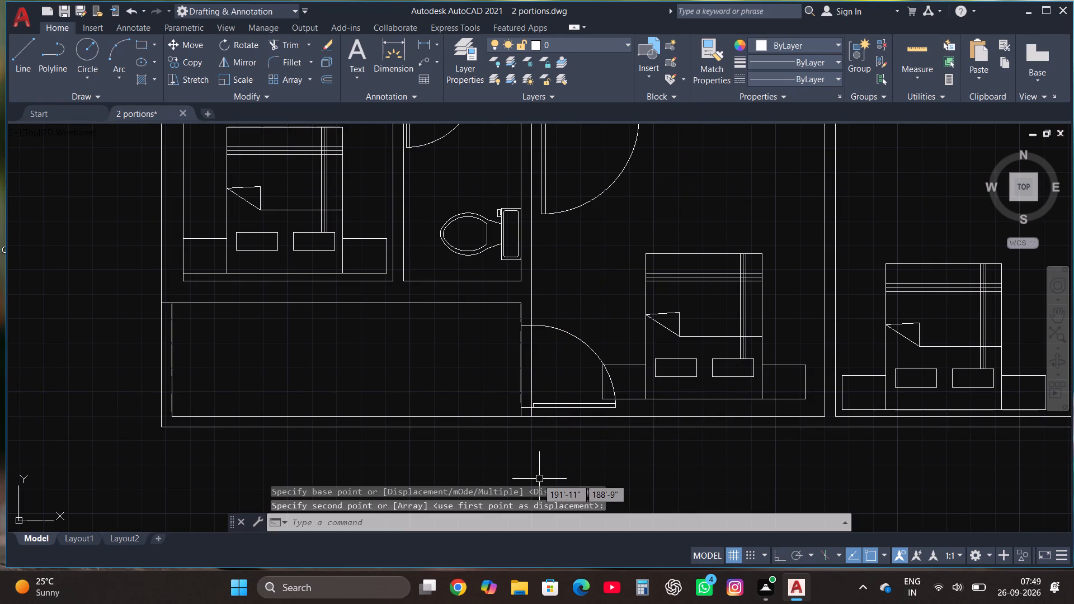
Move the middle south bedroom's bed with its side tables slightly northeast, clear of the copied door's swing.
scroll(536, 479, "down", 1)
scroll(659, 446, "up", 1)
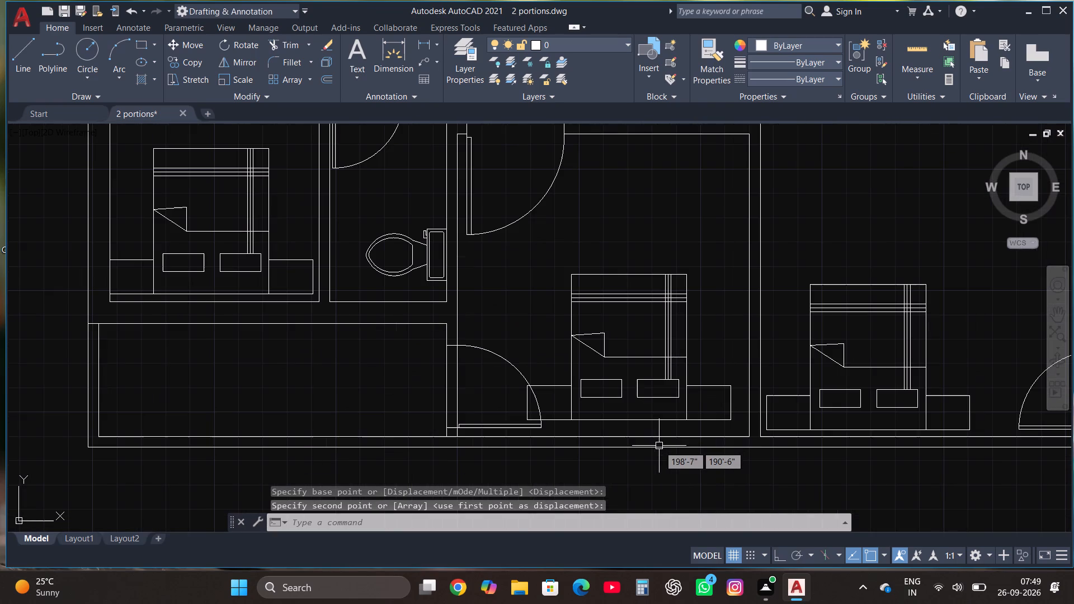
left_click(690, 429)
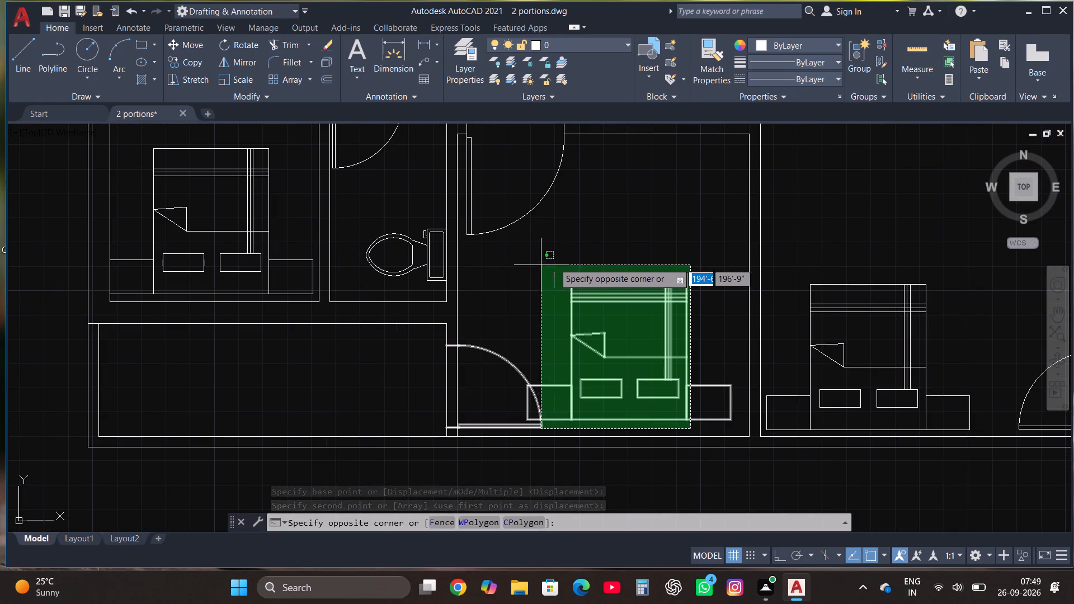
left_click(559, 259)
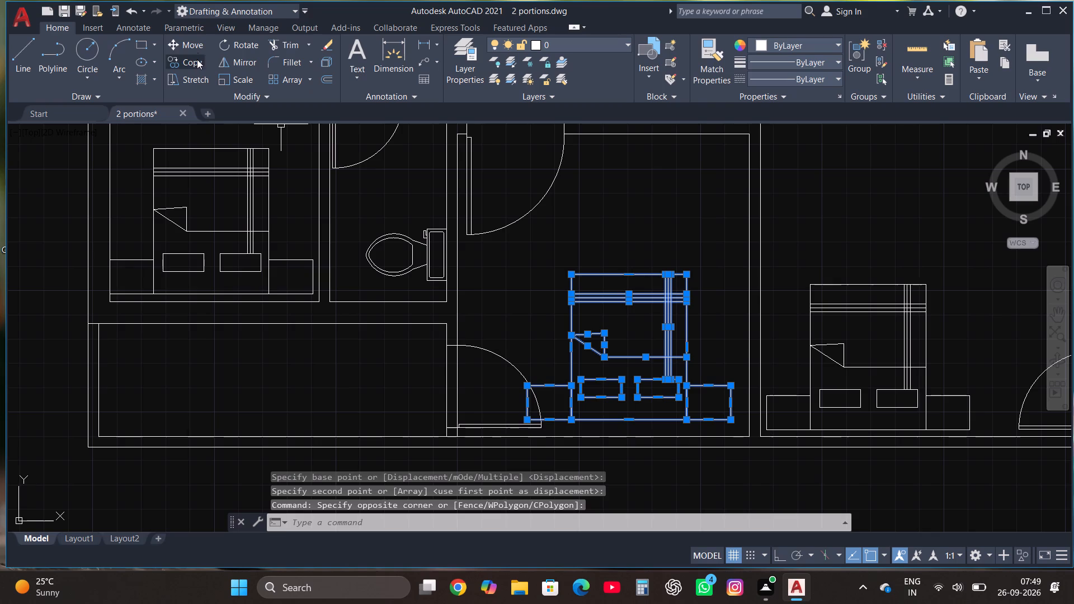
left_click(197, 48)
left_click(630, 374)
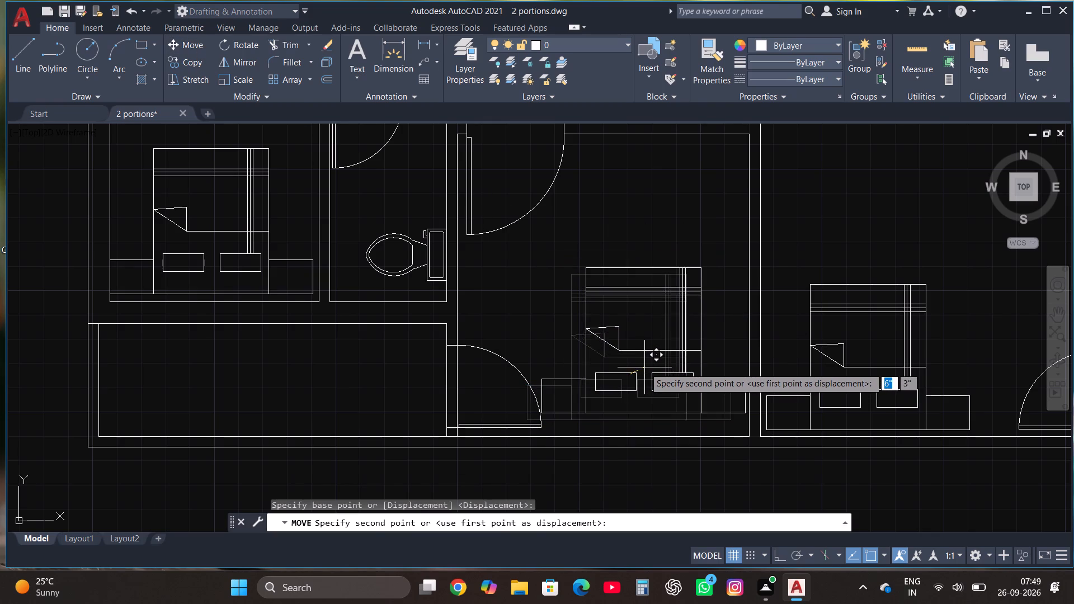
left_click(644, 362)
Look over the whole floor plan, checking the southwest rooms and the wall and doors along the west side.
scroll(556, 427, "down", 2)
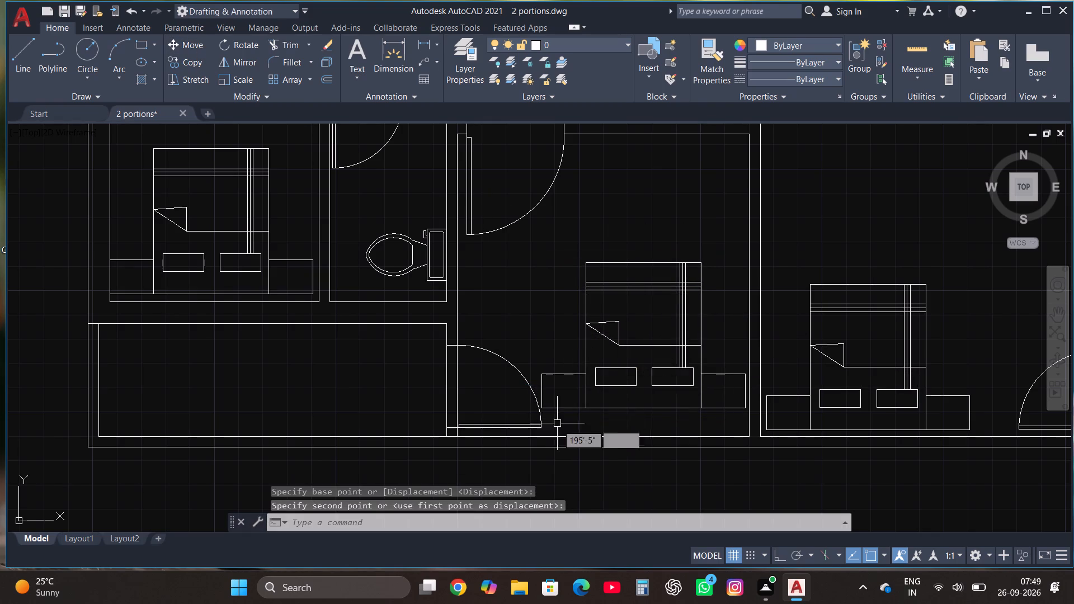
scroll(556, 427, "down", 1)
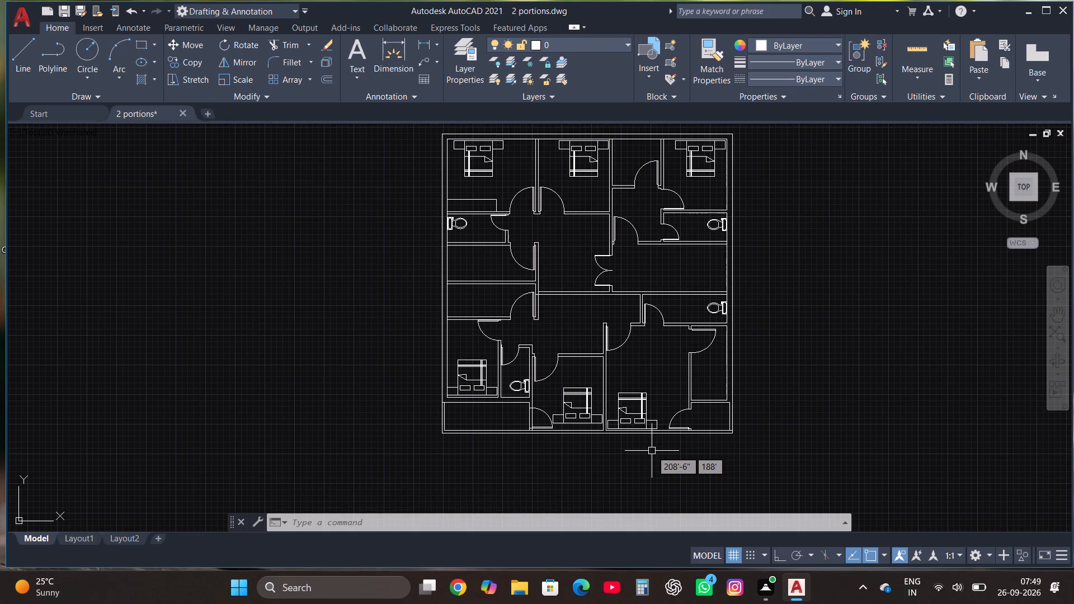
scroll(634, 491, "down", 1)
scroll(545, 469, "up", 3)
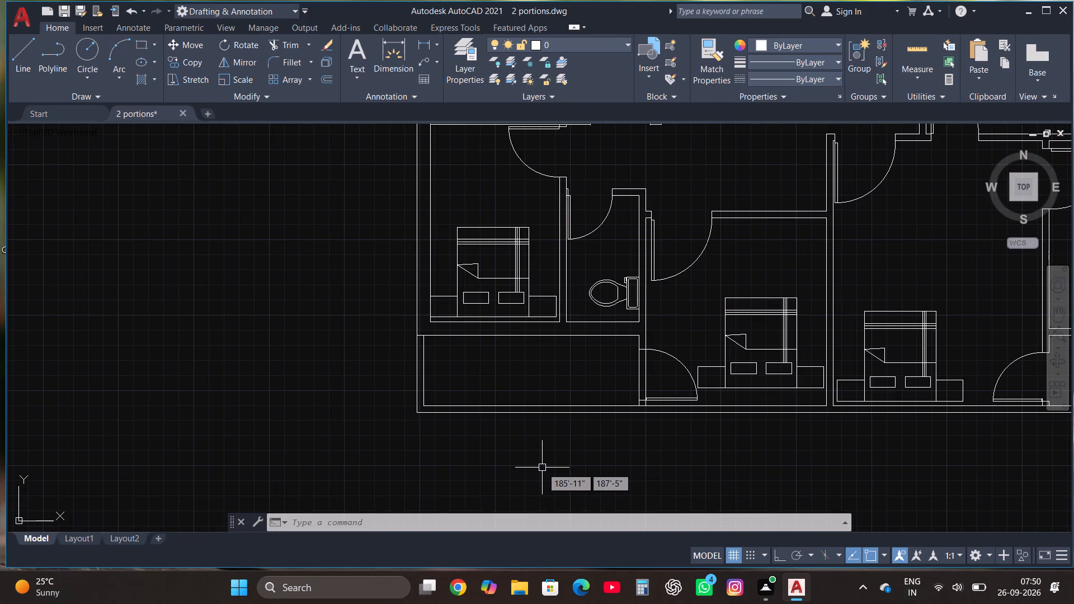
scroll(547, 502, "down", 3)
scroll(515, 424, "up", 1)
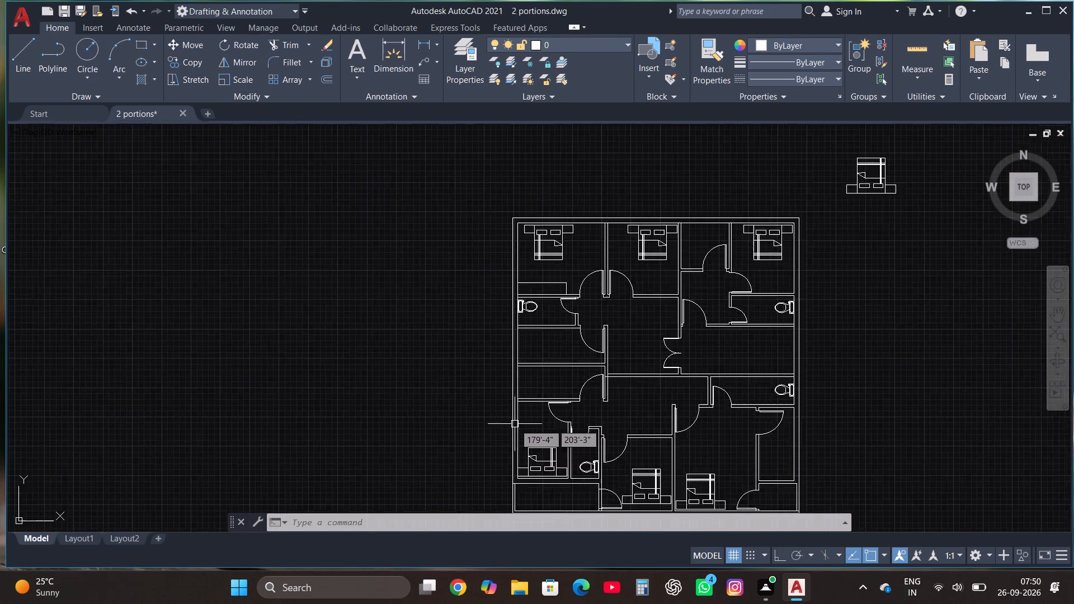
scroll(515, 424, "up", 2)
scroll(651, 395, "up", 2)
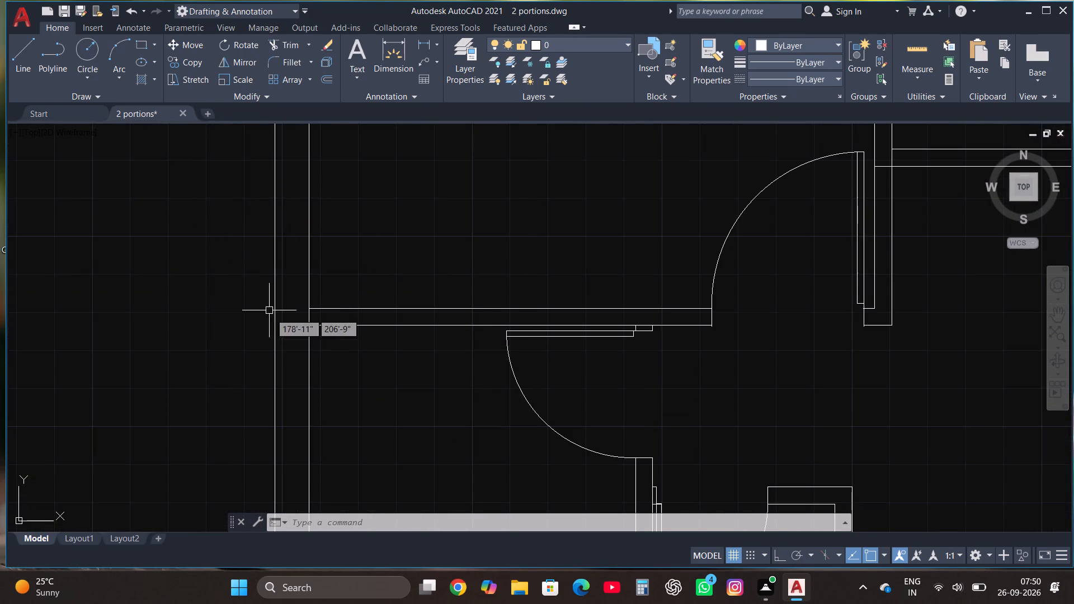
scroll(274, 336, "down", 3)
scroll(345, 303, "down", 1)
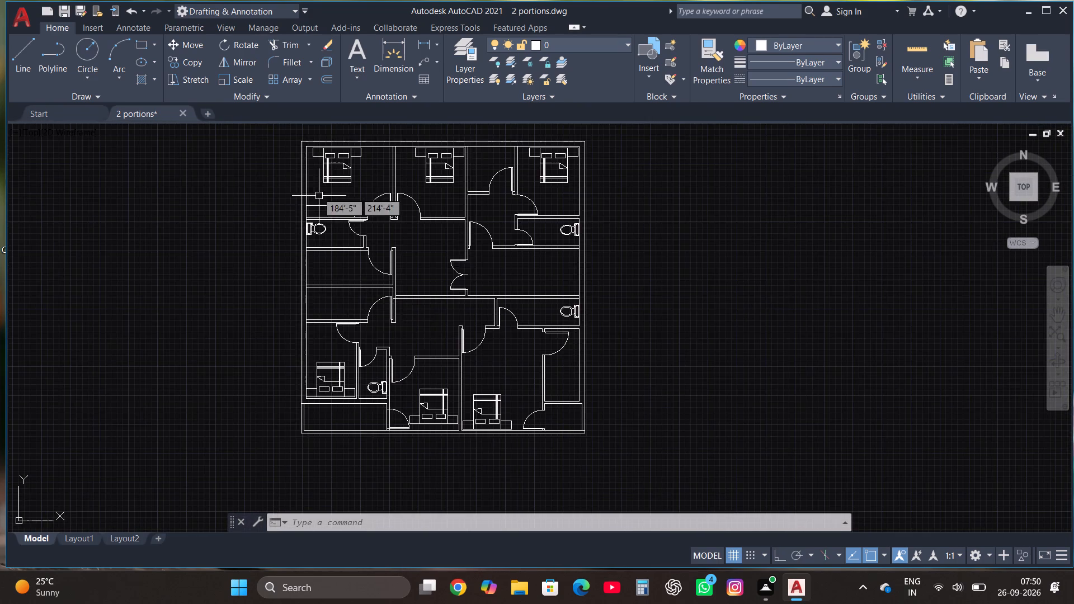
Copy the northwest bedroom's furniture rectangle by its northeast corner, with multiple copying, against the east walls of the other two northern bedrooms.
scroll(320, 189, "up", 3)
left_click(325, 230)
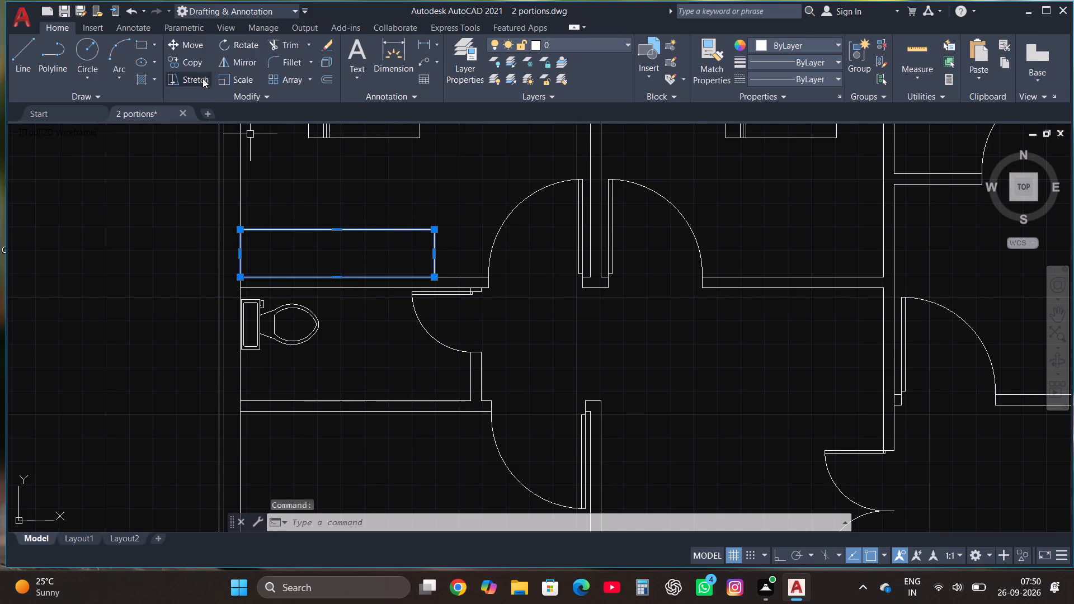
left_click(193, 59)
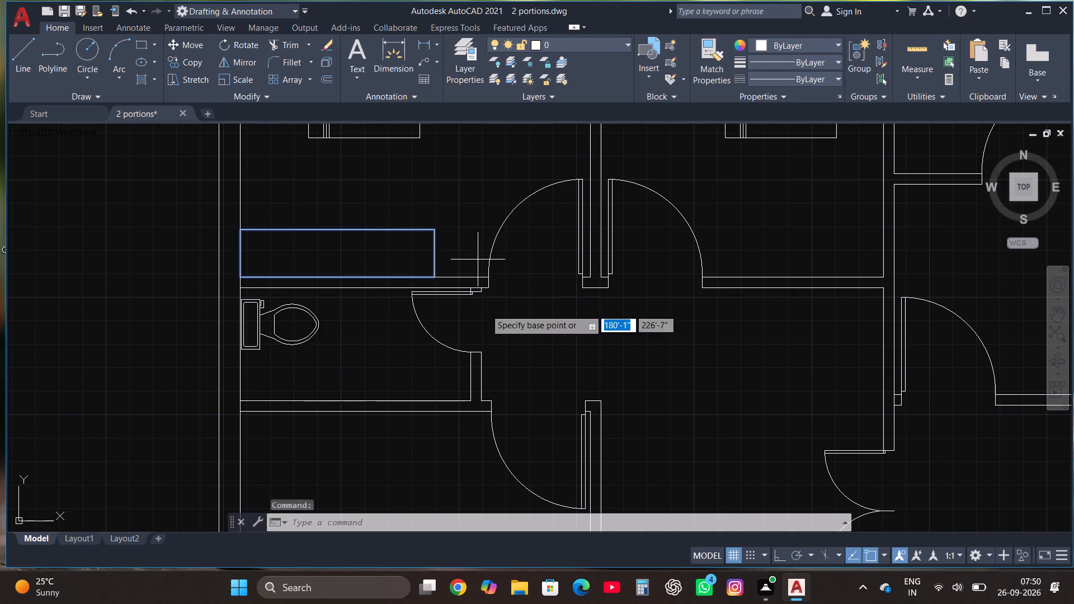
left_click(541, 521)
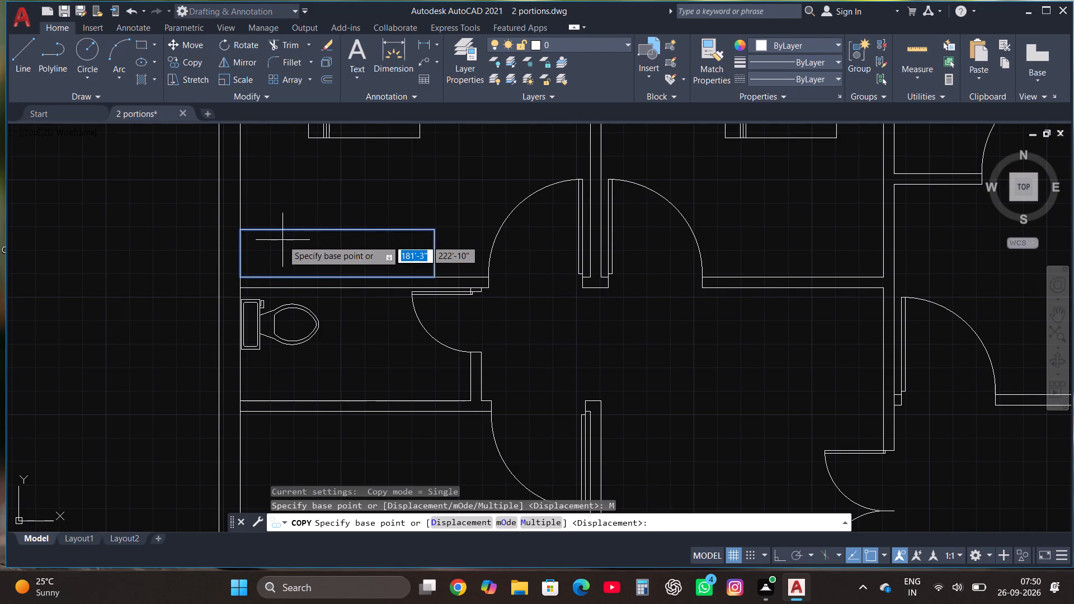
left_click(435, 230)
scroll(436, 229, "down", 2)
scroll(627, 237, "up", 1)
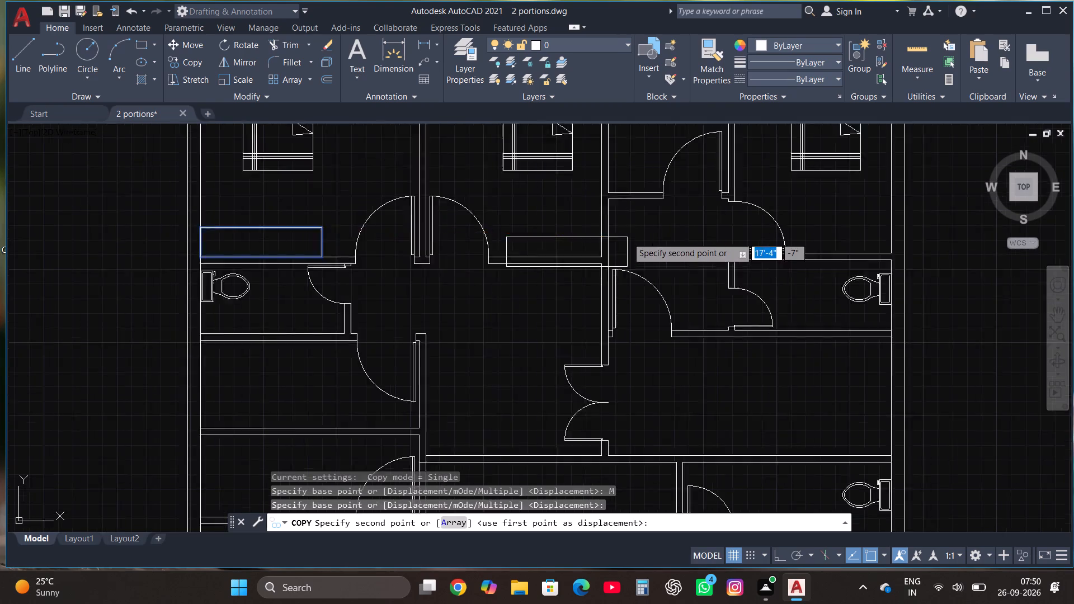
scroll(627, 237, "up", 2)
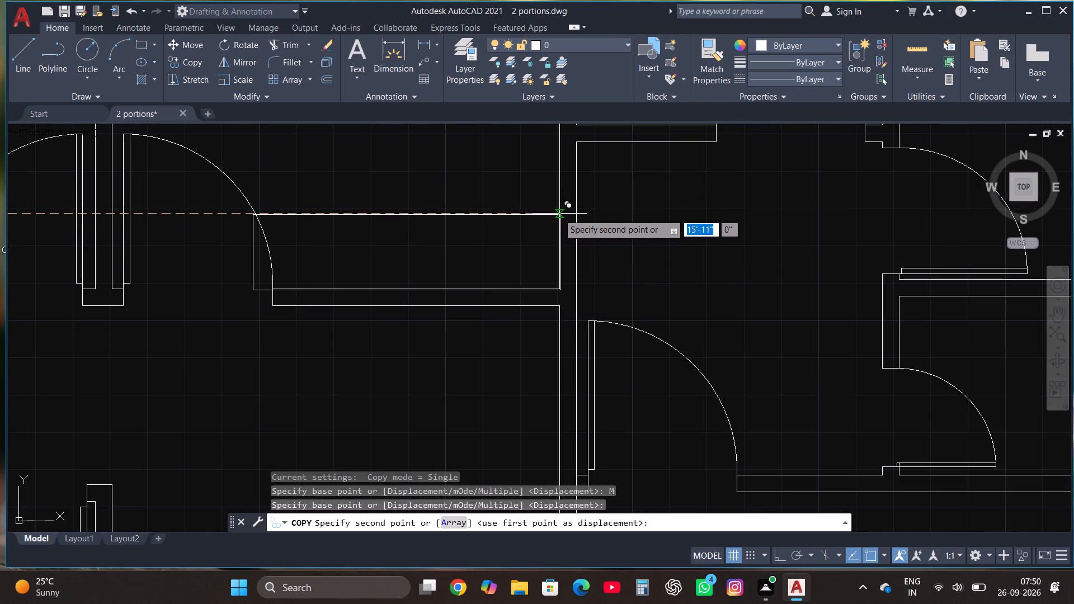
left_click(558, 214)
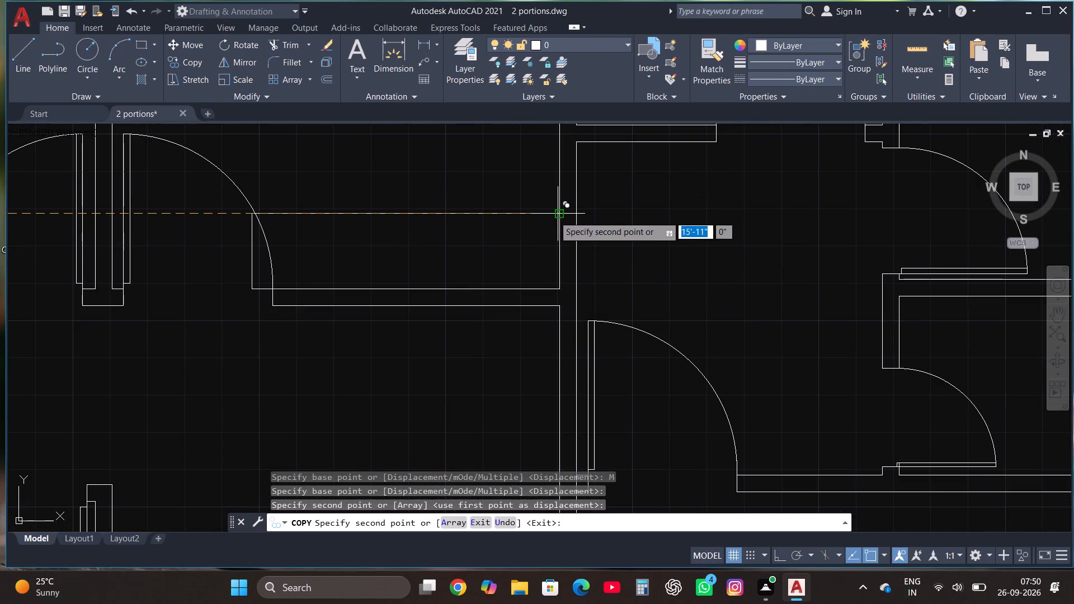
scroll(533, 228, "down", 3)
scroll(715, 217, "up", 3)
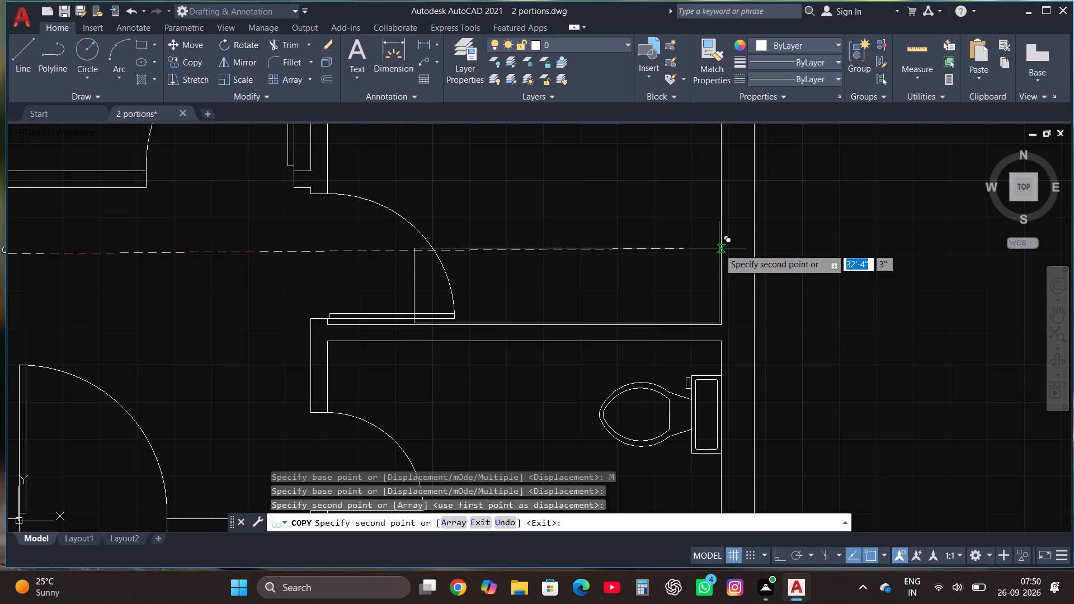
left_click(719, 248)
key("Escape")
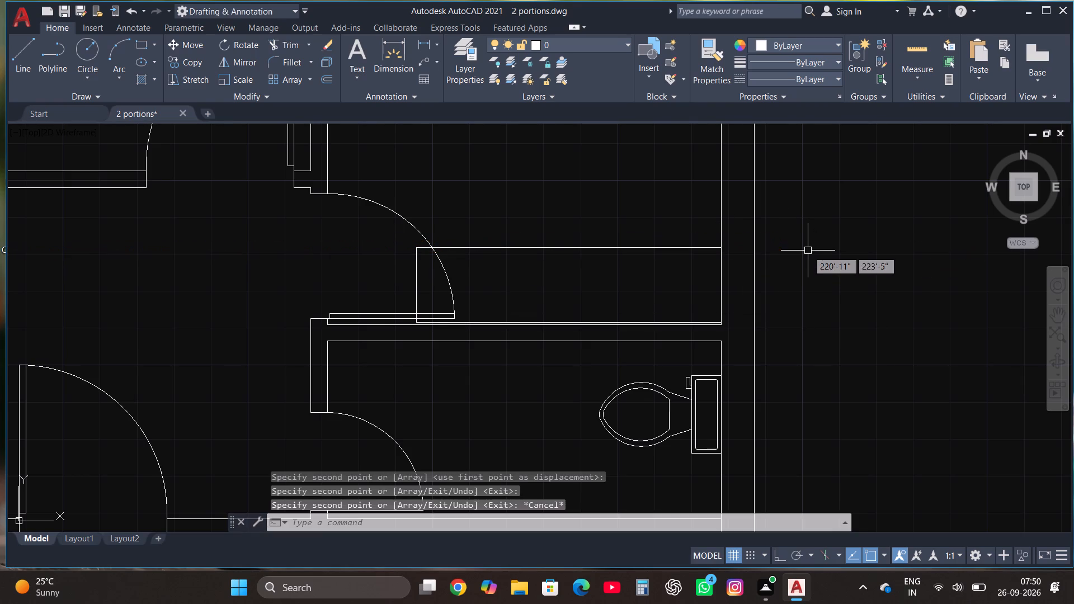
With ortho on, draw a vertical line across the northeast bedroom's furniture rectangle, just east of the door swing.
scroll(788, 275, "down", 1)
scroll(613, 296, "up", 1)
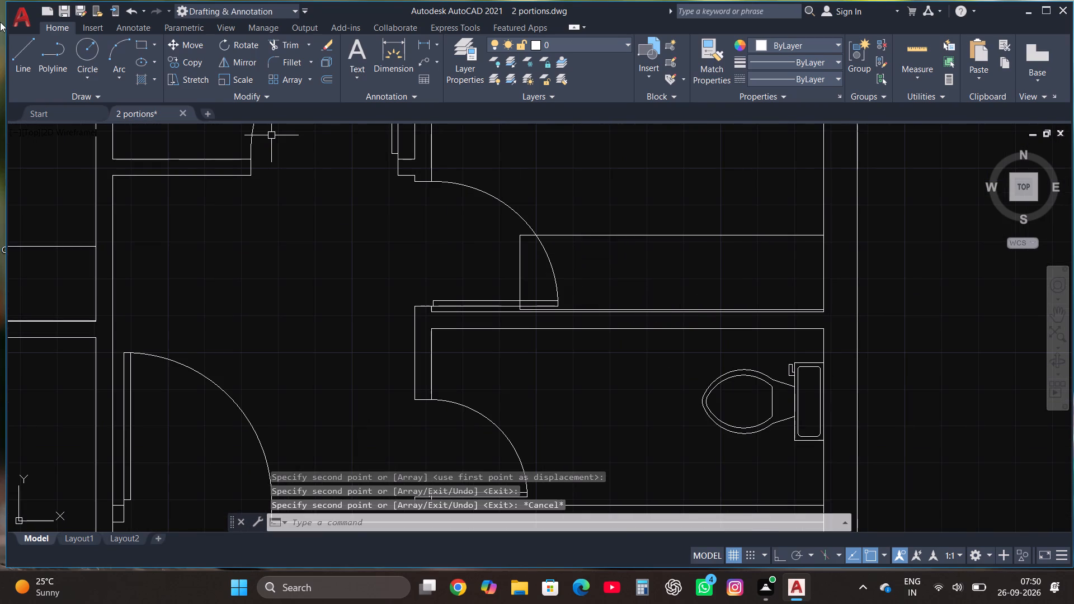
left_click(17, 52)
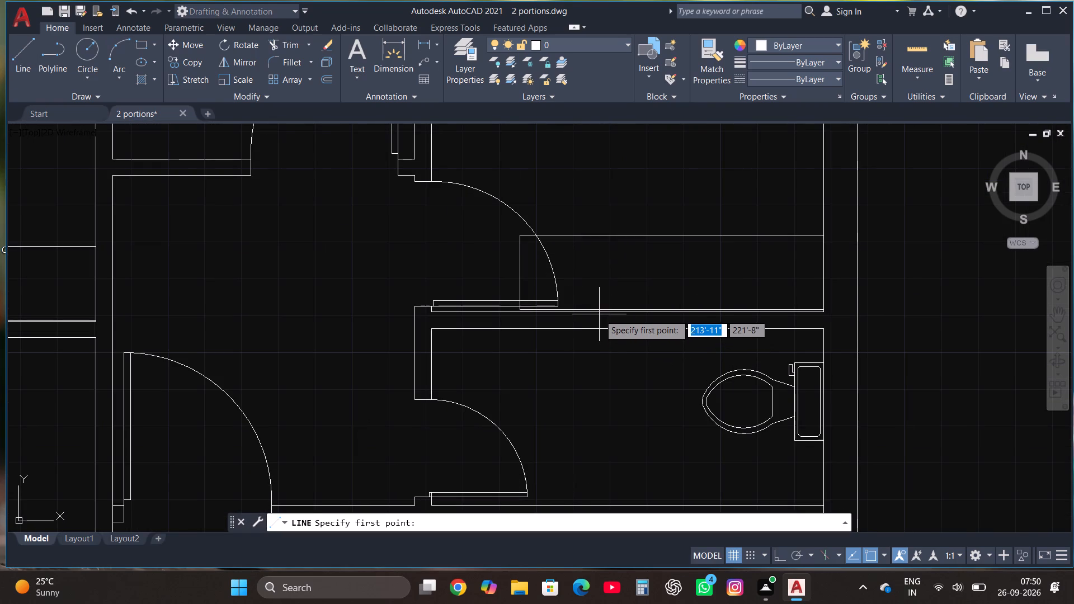
left_click(592, 310)
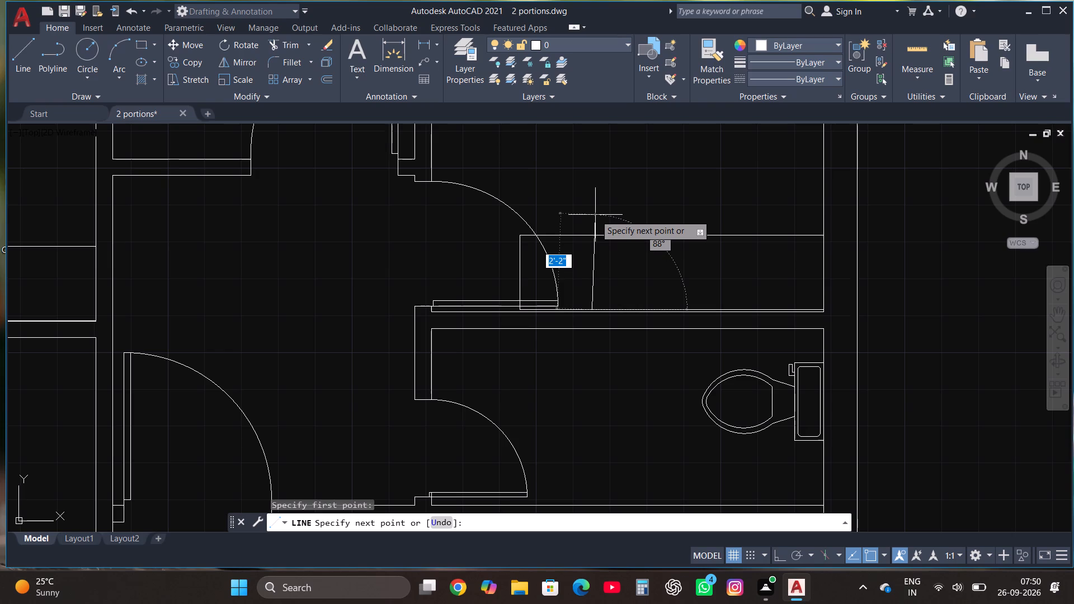
key("F8")
left_click(588, 218)
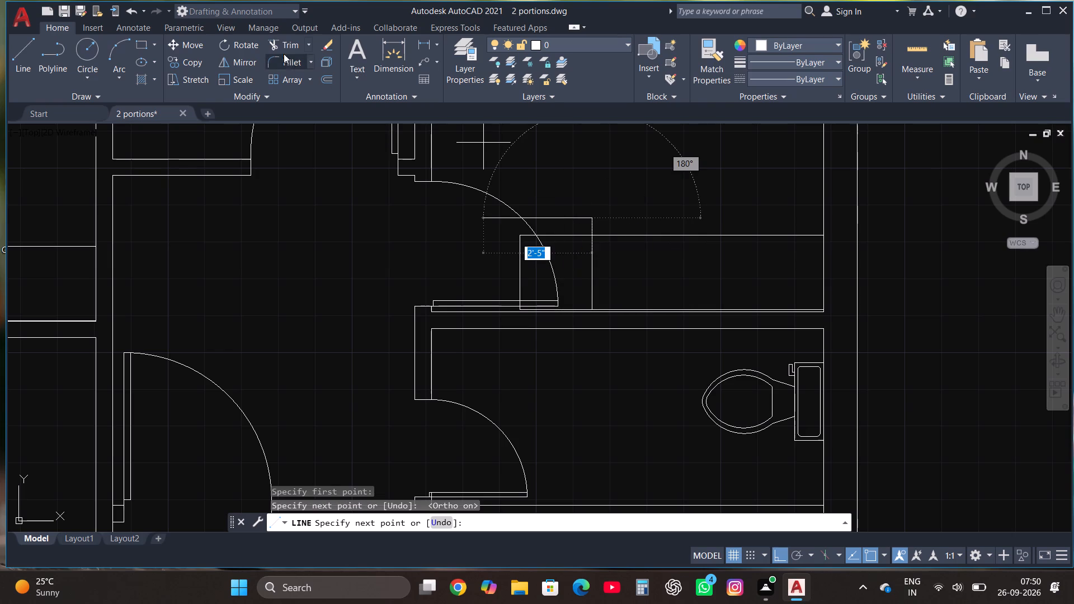
Trim the vertical line's overhang and the rectangle's western part overlapping the northeast bedroom door, leaving a shorter closed rectangle.
left_click(283, 42)
left_click(592, 218)
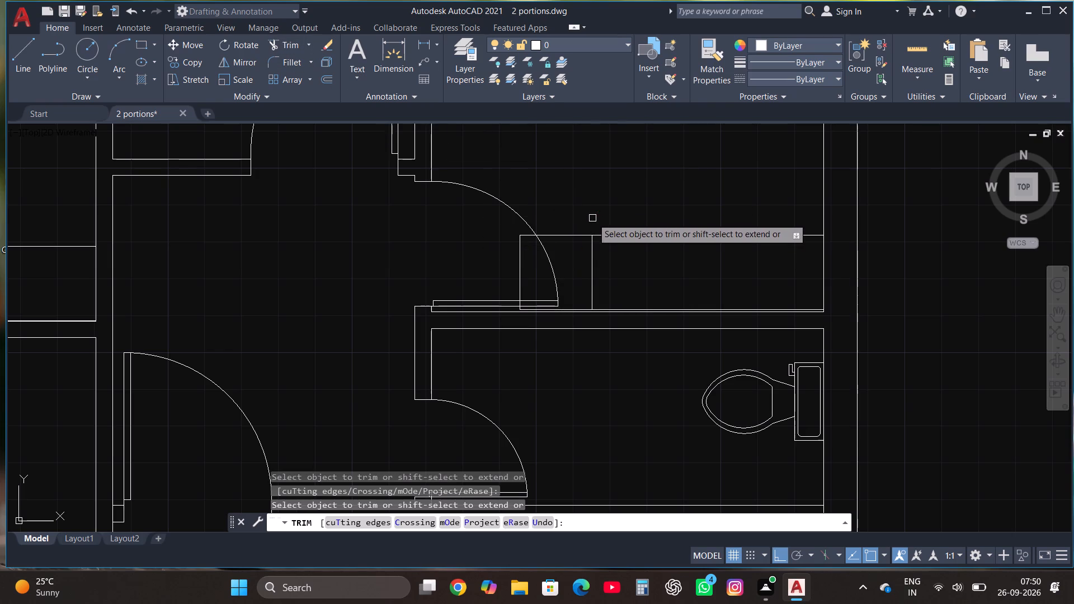
left_click(574, 232)
left_click(522, 251)
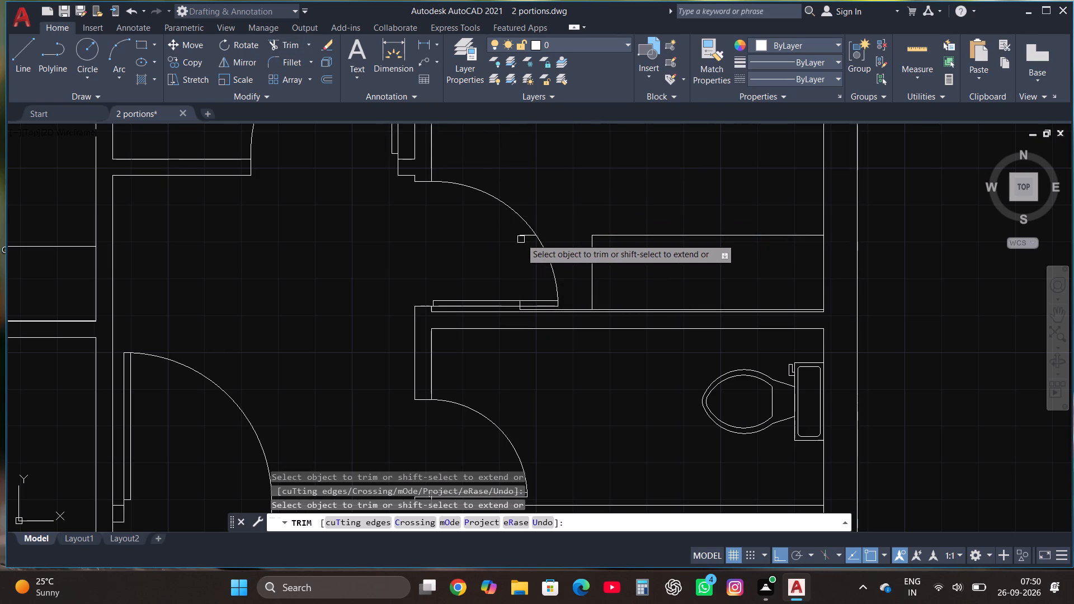
left_click(521, 235)
scroll(515, 320, "up", 3)
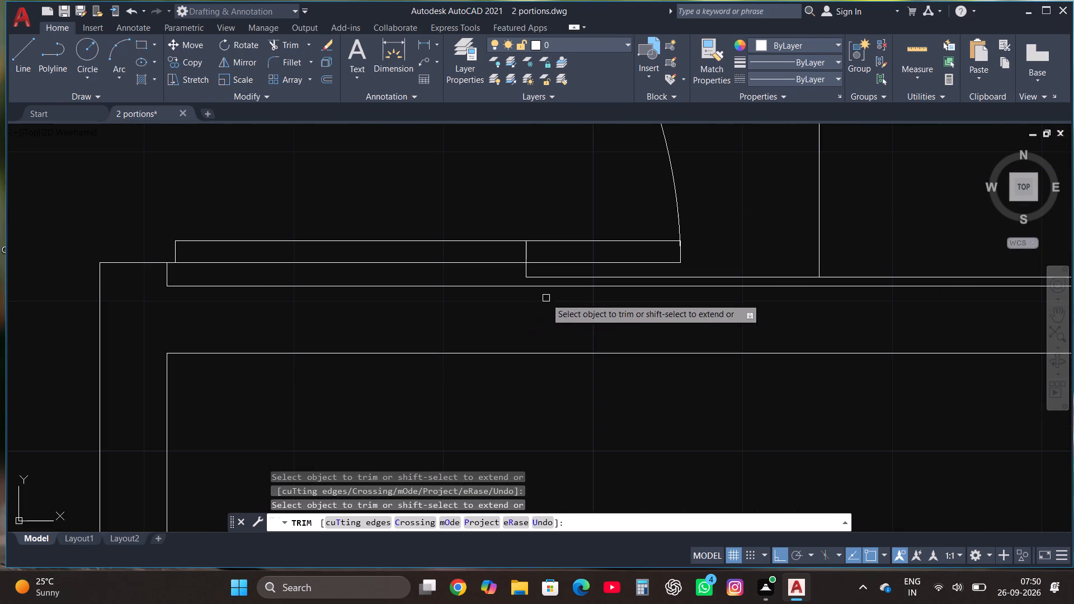
left_click(582, 276)
left_click(526, 276)
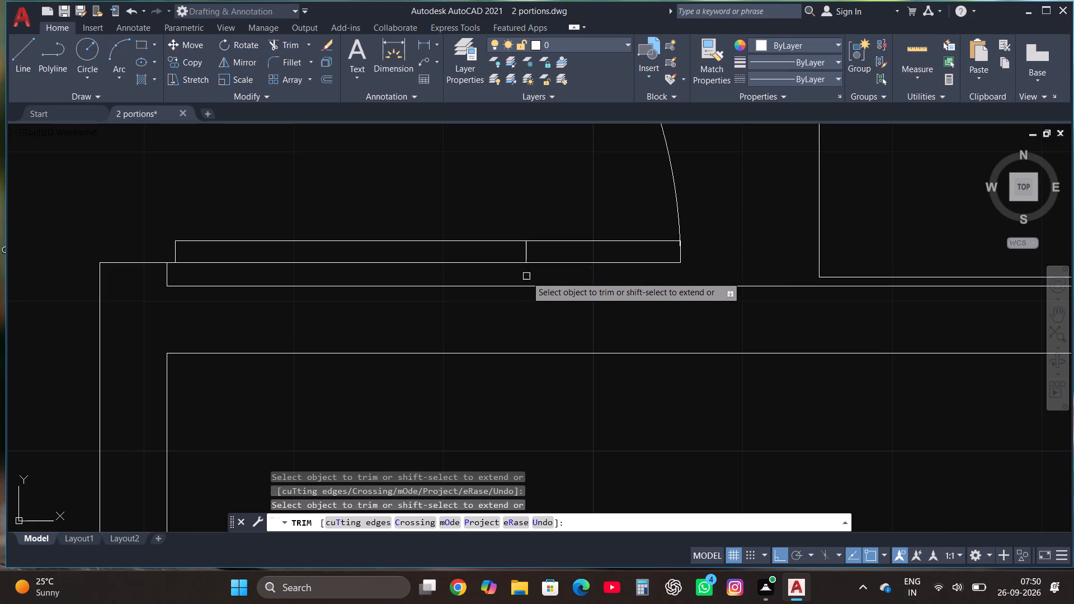
left_click(525, 252)
scroll(527, 266, "down", 5)
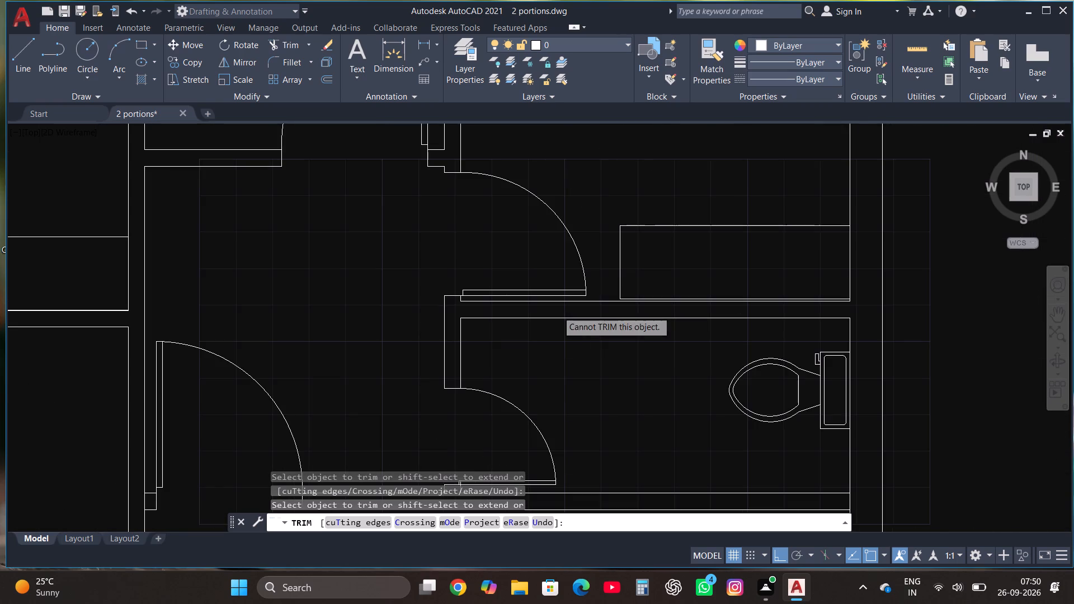
scroll(630, 363, "down", 2)
key("Escape")
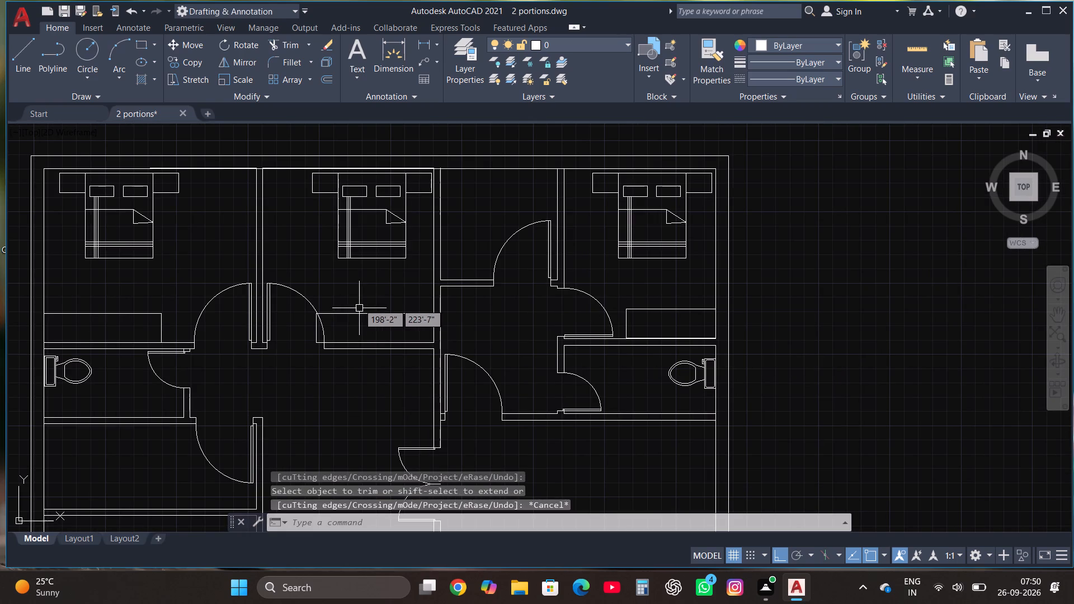
Delete the furniture rectangle copy that overlaps the door in the middle north bedroom.
left_click(361, 312)
key("Delete")
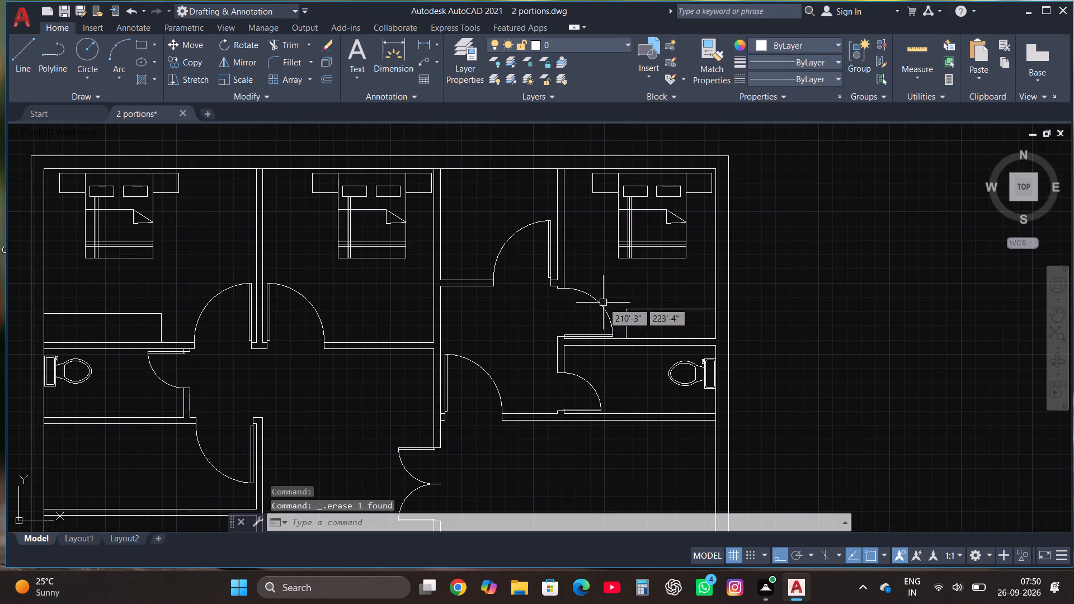
Copy the northeast bedroom's shortened furniture rectangle by its southeast corner to the southeast corner of the middle north bedroom.
left_click(631, 306)
left_click(178, 66)
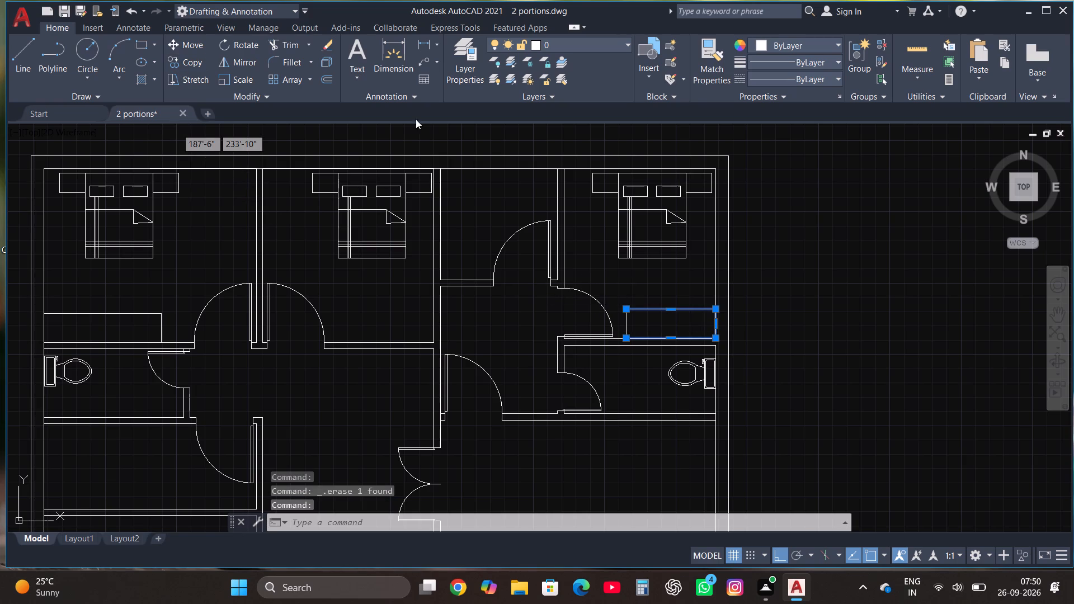
left_click(717, 339)
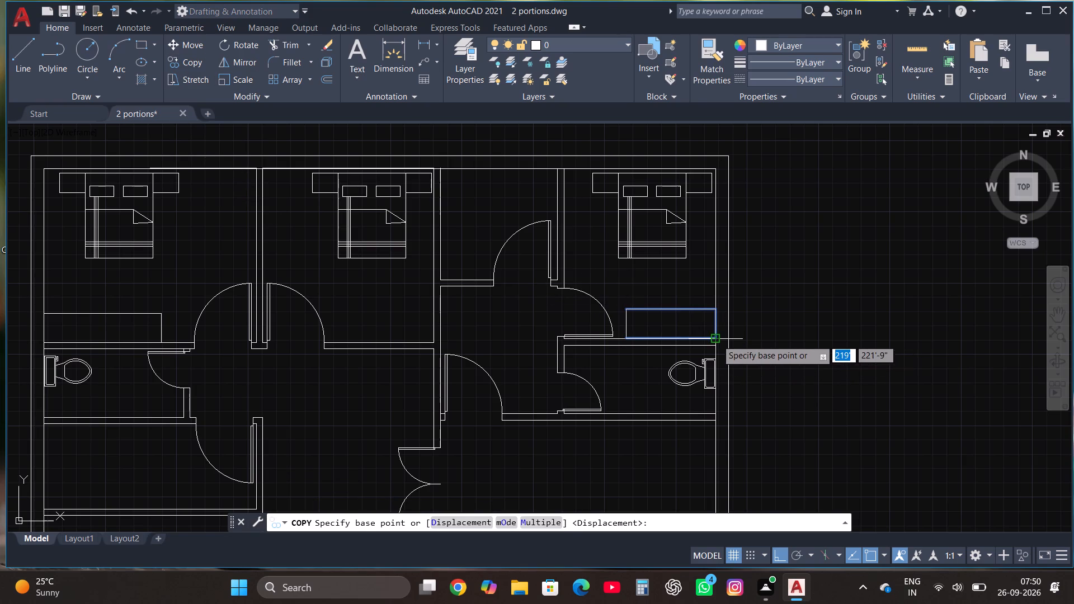
left_click(432, 342)
Draw a vertical line closing the open west side of the copied furniture rectangle in the middle north bedroom.
scroll(377, 335, "up", 3)
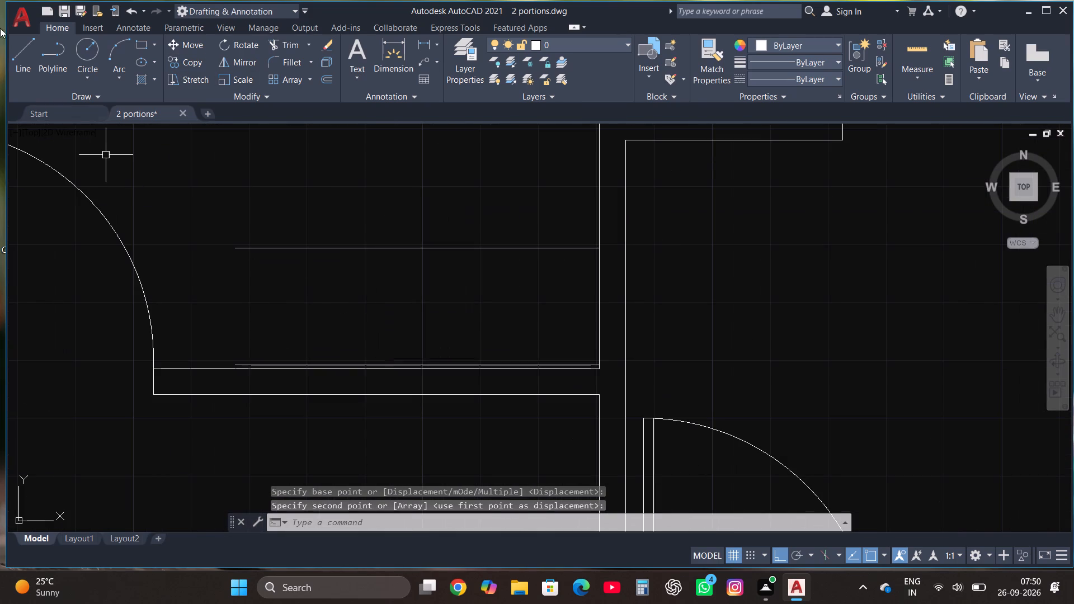
left_click(22, 60)
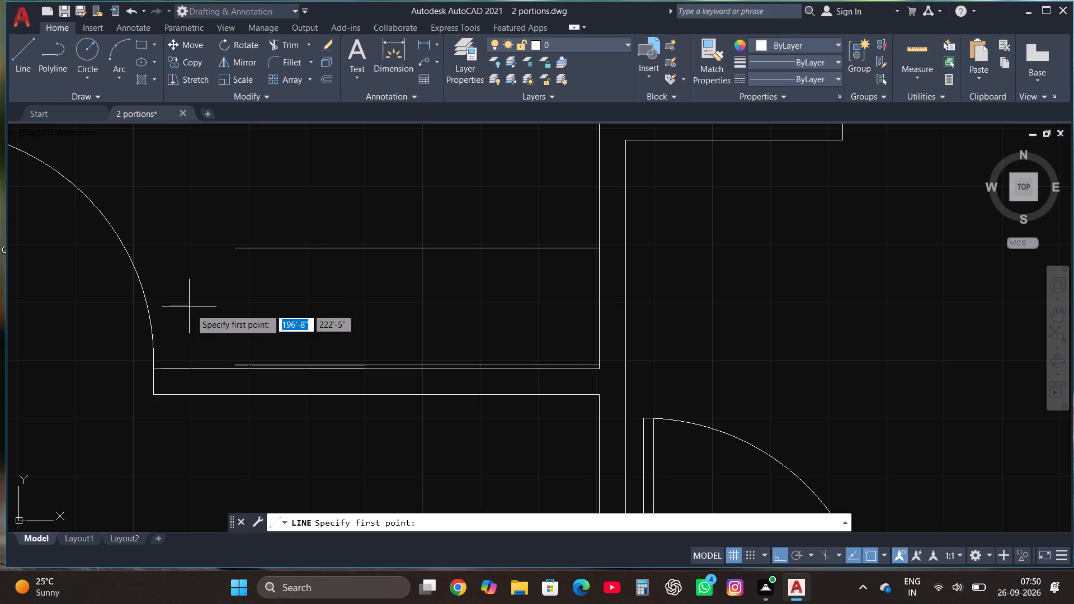
left_click(235, 365)
left_click(234, 244)
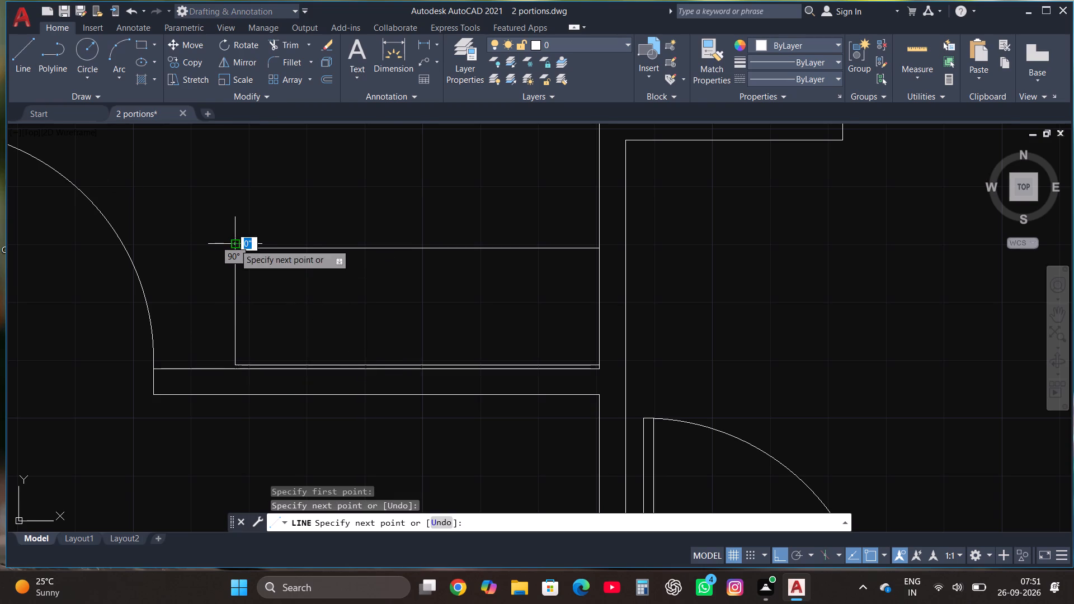
key("Escape")
Fillet the closing line with the copied rectangle's top edge to clean up its northwest corner.
scroll(340, 270, "down", 4)
scroll(348, 269, "up", 3)
scroll(448, 284, "up", 3)
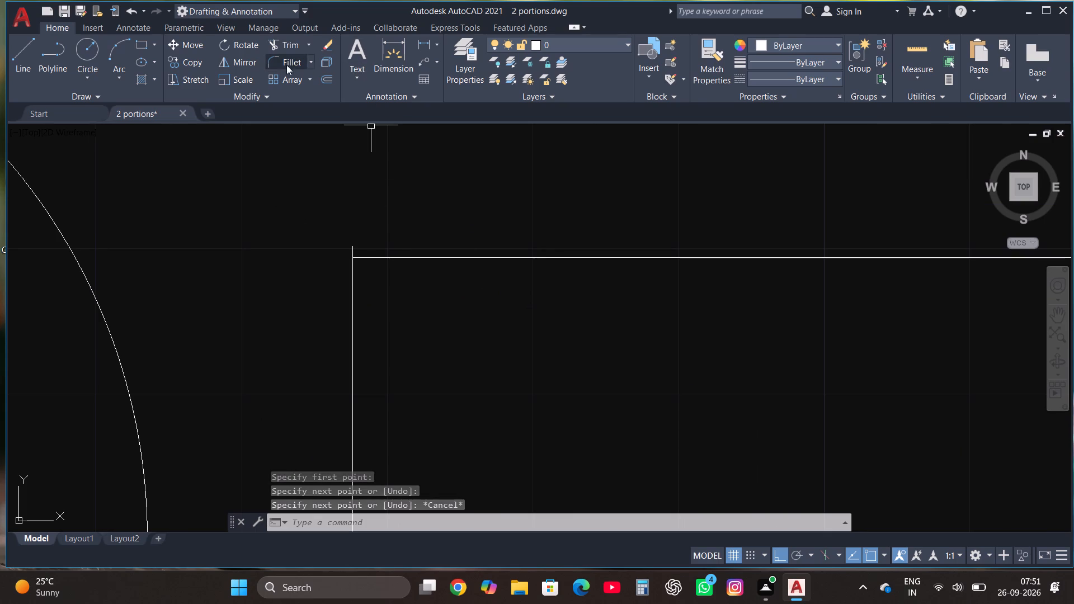
left_click(284, 62)
left_click(347, 333)
left_click(348, 334)
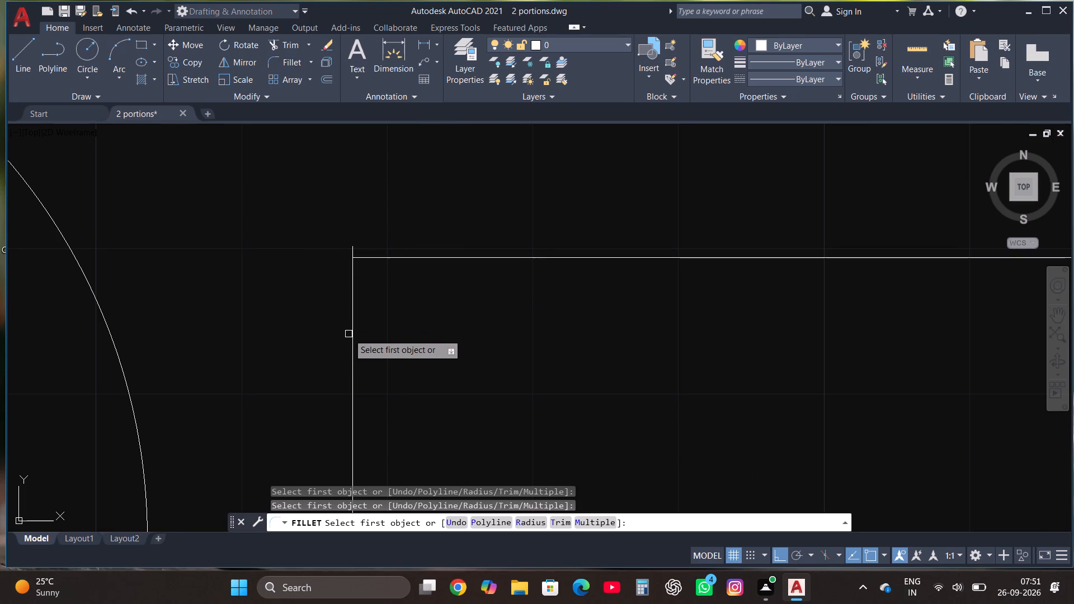
left_click(355, 328)
left_click(407, 256)
scroll(427, 331, "down", 2)
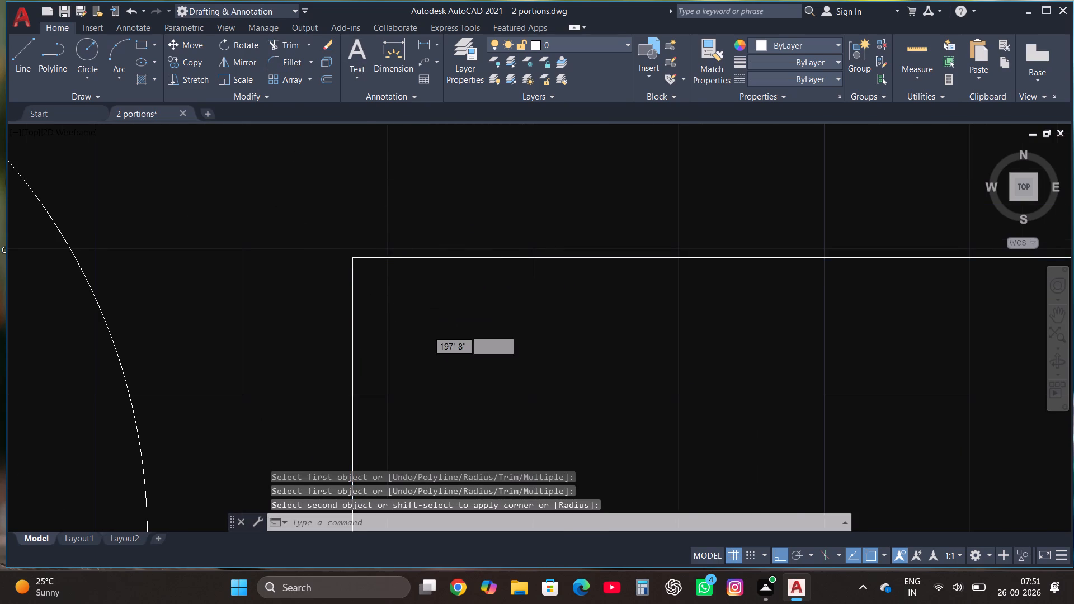
From the southwest corner of the small room between the northern bedrooms, draw a line 2' east, continuing north as the counter edge.
scroll(427, 332, "down", 2)
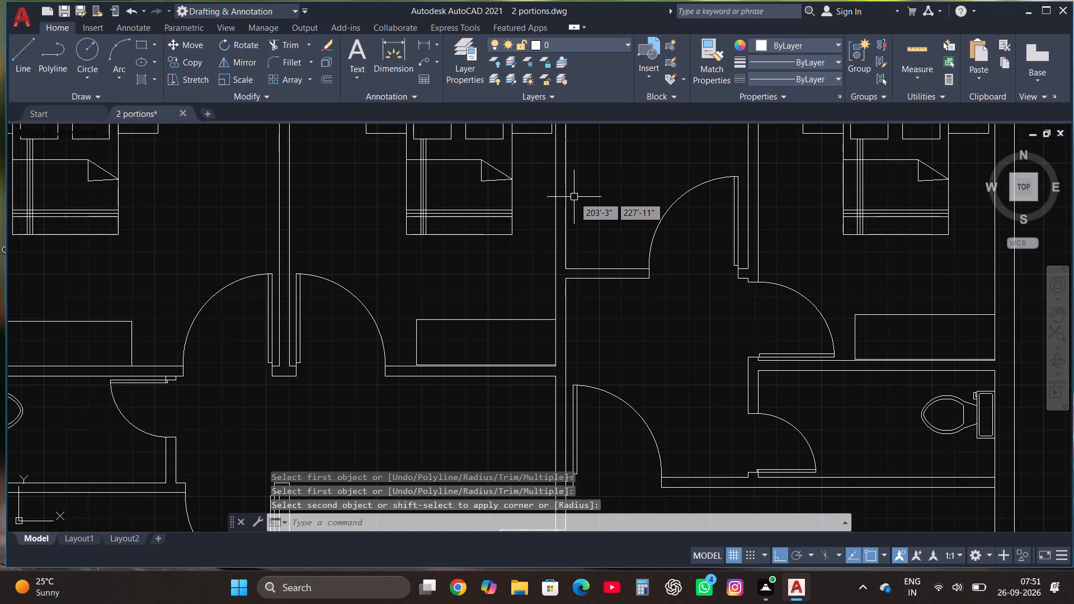
scroll(574, 202, "down", 2)
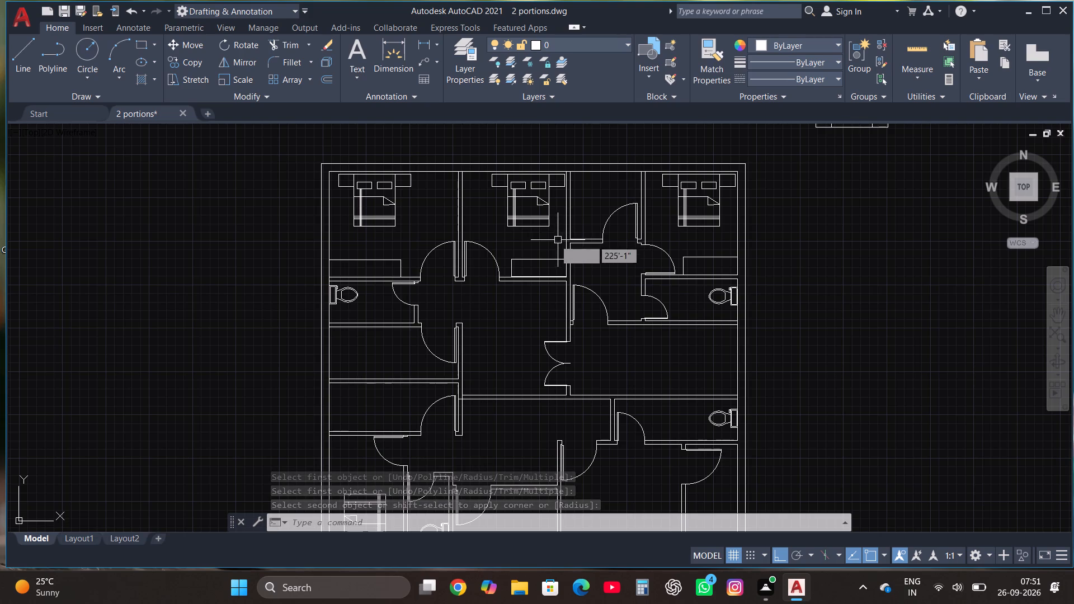
scroll(469, 249, "down", 1)
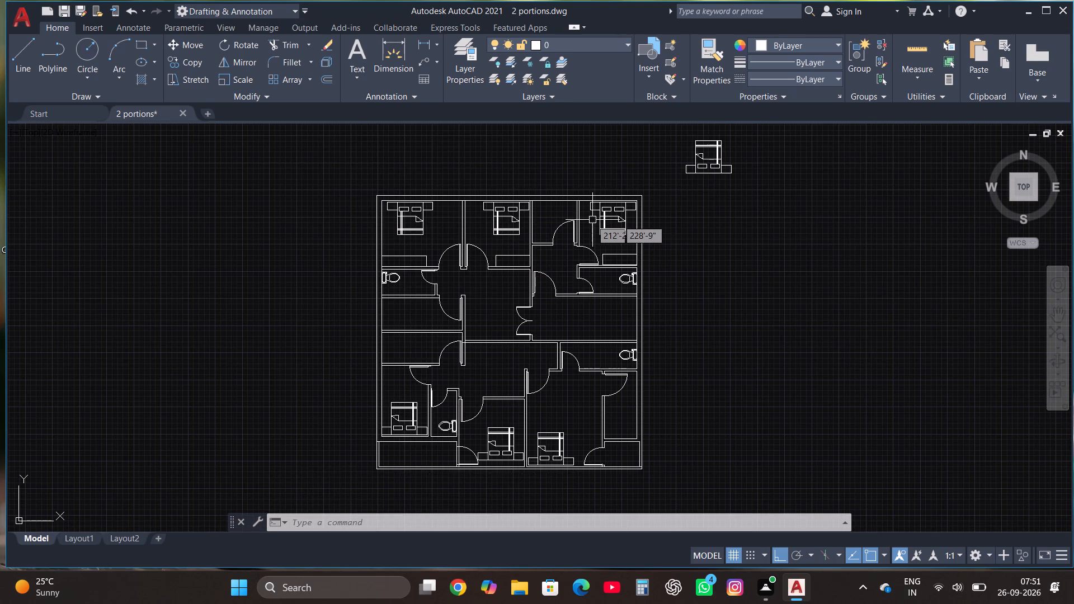
scroll(589, 220, "up", 3)
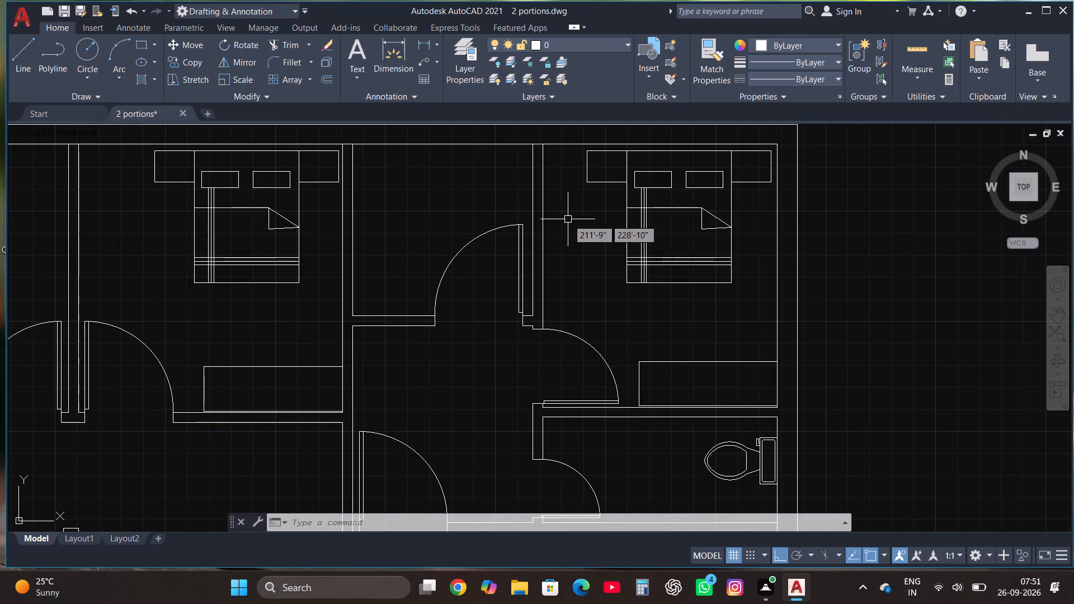
left_click(25, 55)
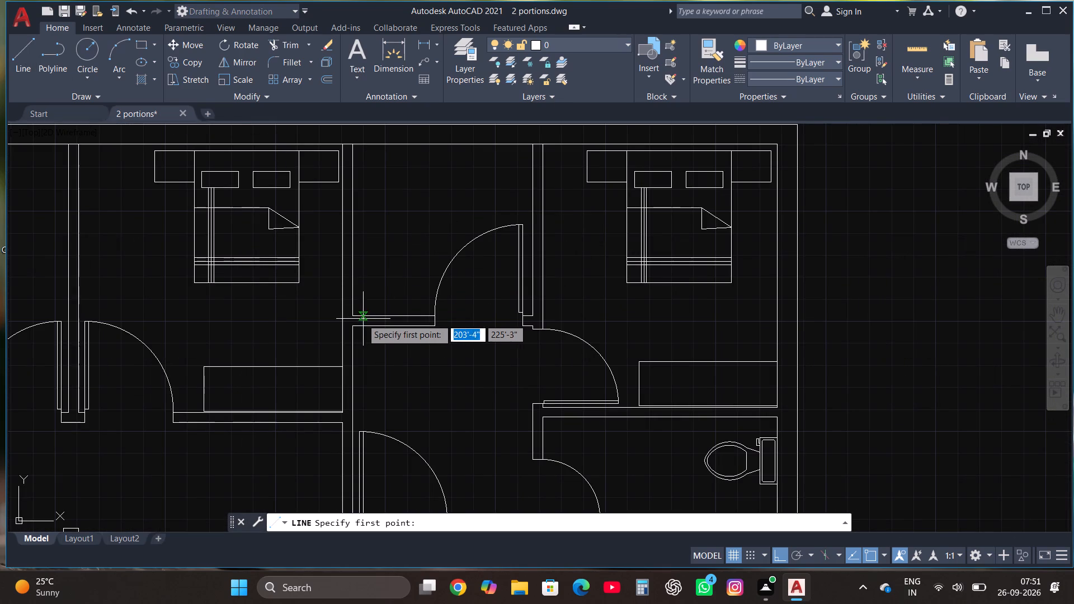
left_click(352, 317)
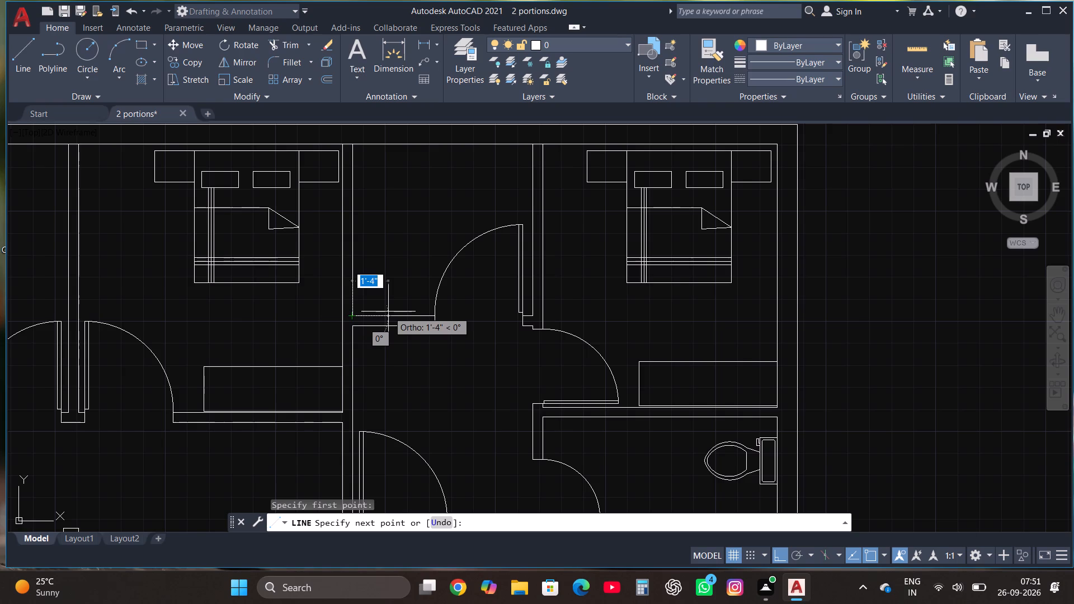
type("2'")
key("Return")
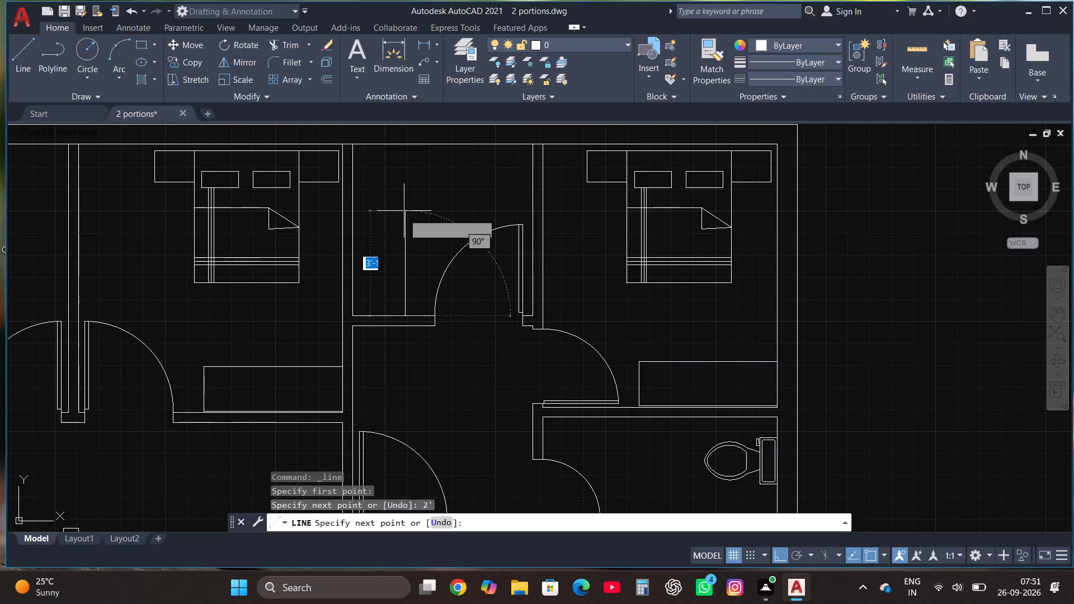
left_click(407, 179)
From the small room's northeast corner, draw a line 2' south, continuing west across the vertical counter edge.
left_click(29, 63)
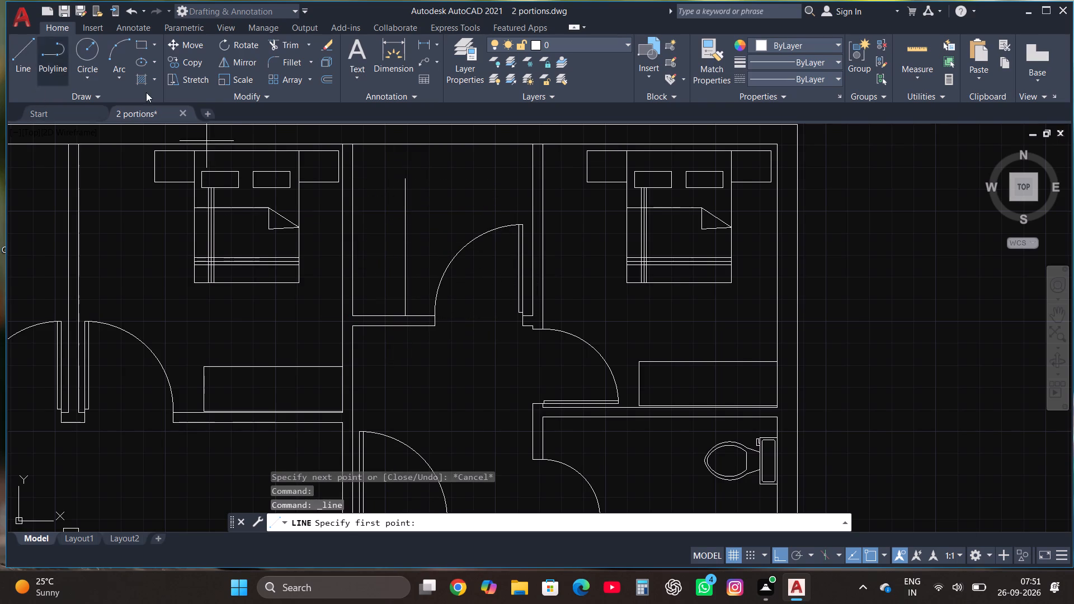
left_click(533, 143)
type("2'")
key("Return")
left_click(393, 209)
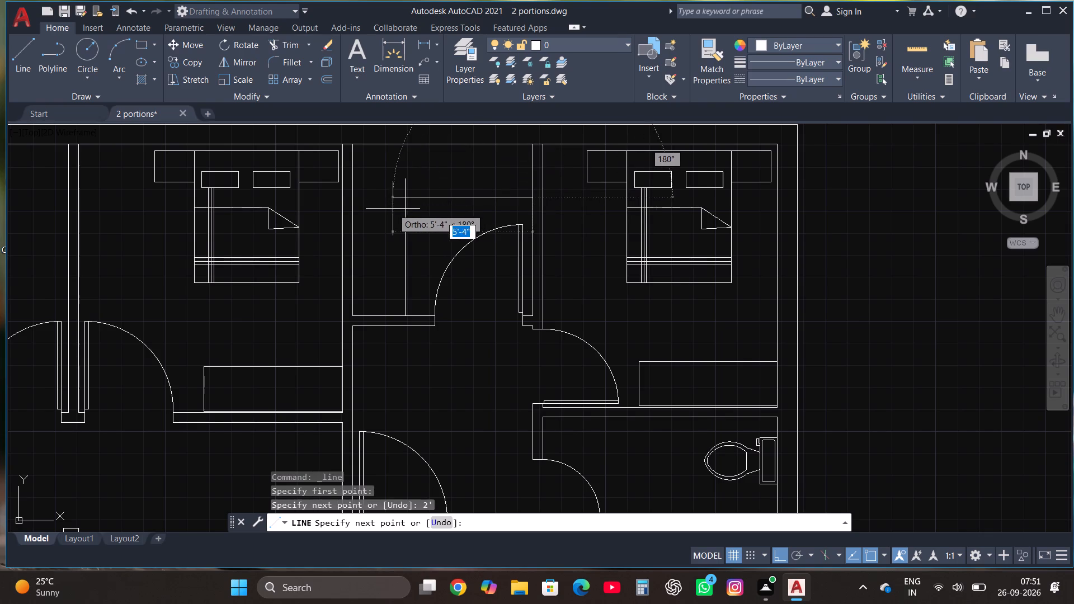
Fillet the vertical and horizontal counter edges into a clean corner, forming an L-shaped counter.
left_click(288, 61)
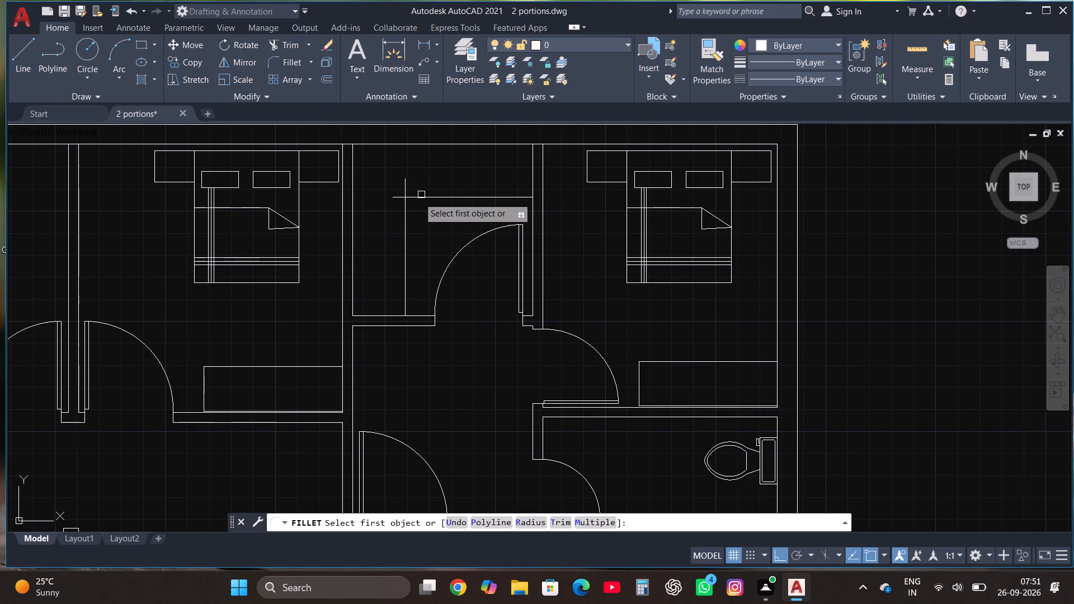
left_click(401, 233)
left_click(406, 228)
left_click(426, 195)
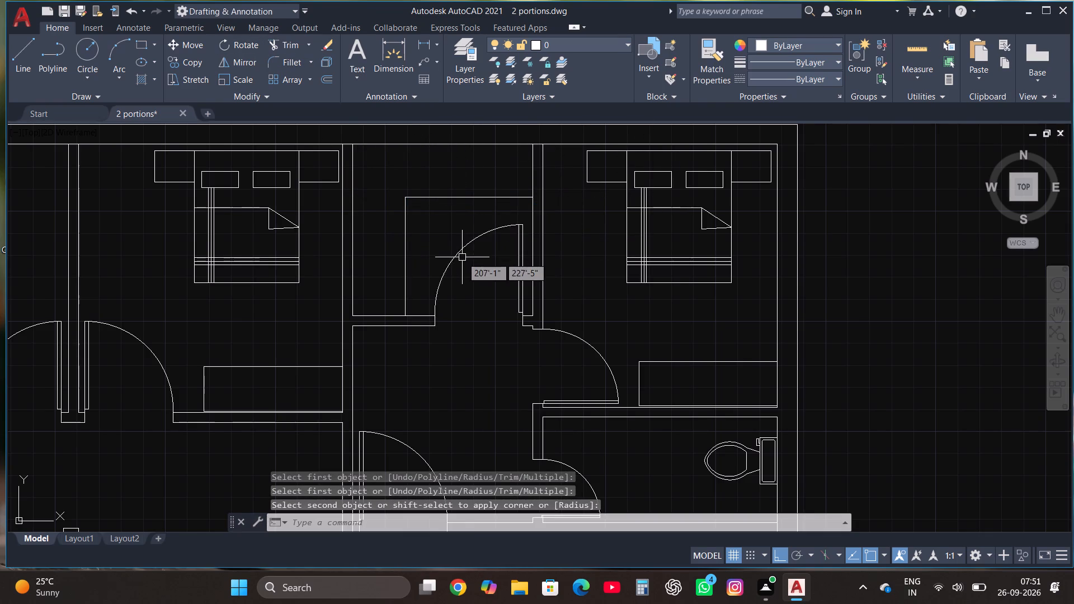
Draw a rectangle about 2'-10" by 1'-7" on the counter's northern leg for the stove.
left_click(139, 44)
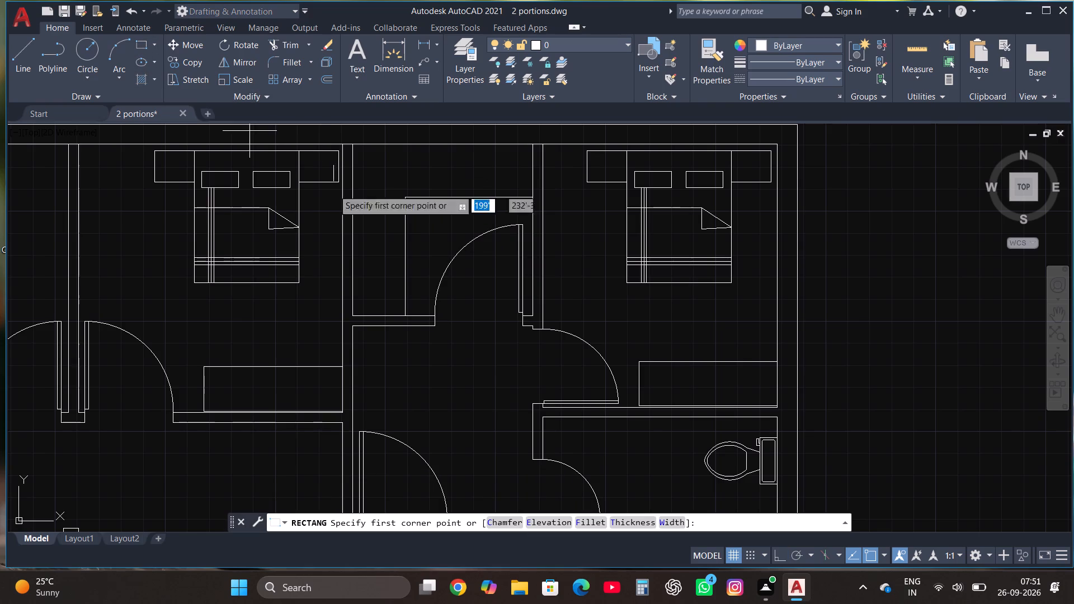
scroll(415, 265, "down", 1)
scroll(430, 201, "up", 2)
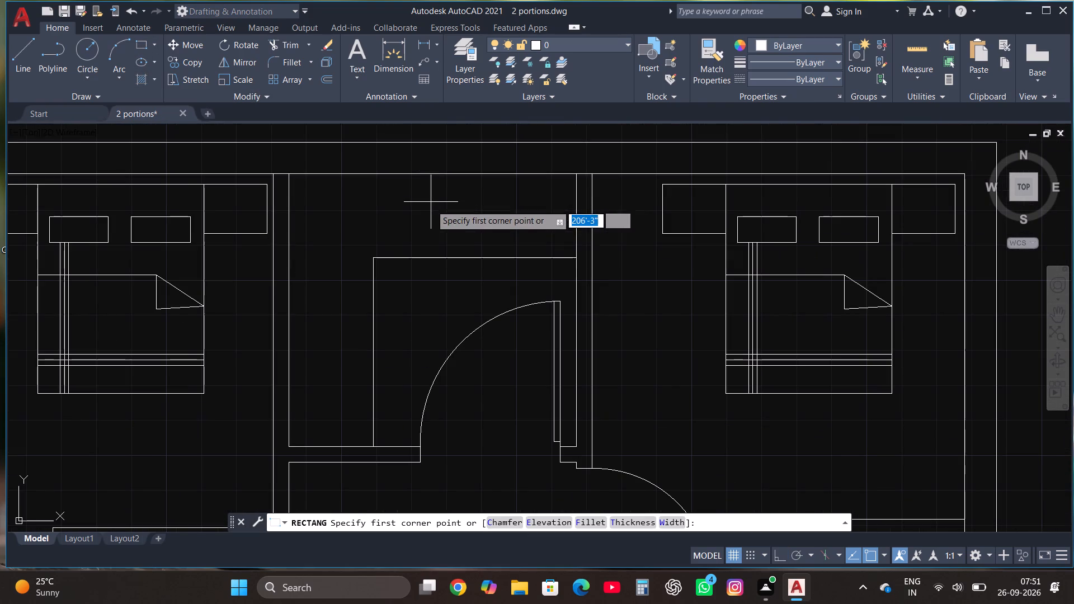
left_click(407, 251)
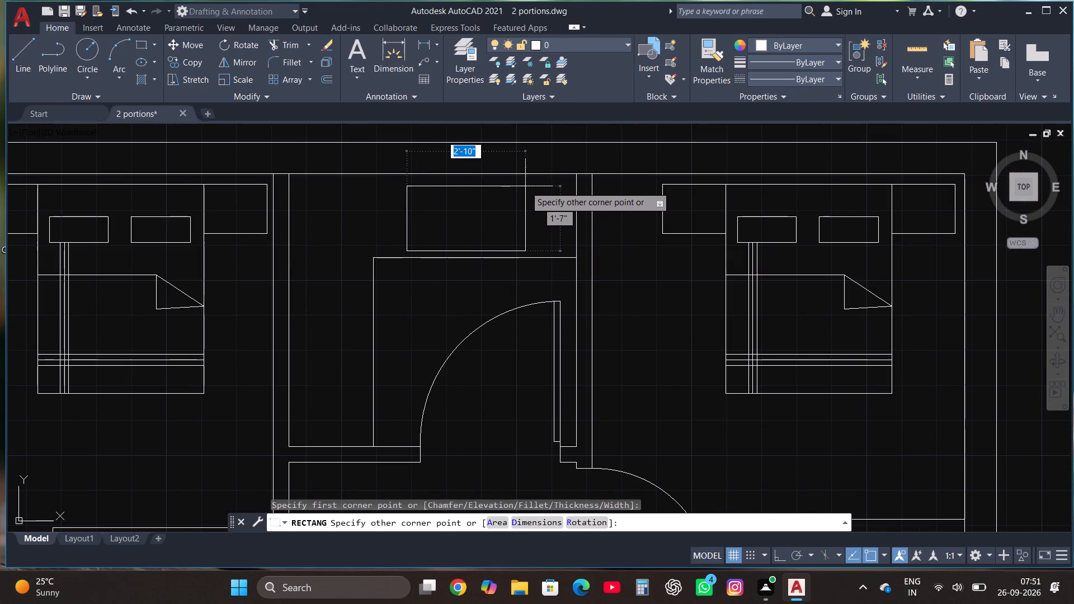
left_click(528, 185)
Draw a burner circle with a radius of about 4" in the stove rectangle's northwest corner.
scroll(528, 185, "up", 1)
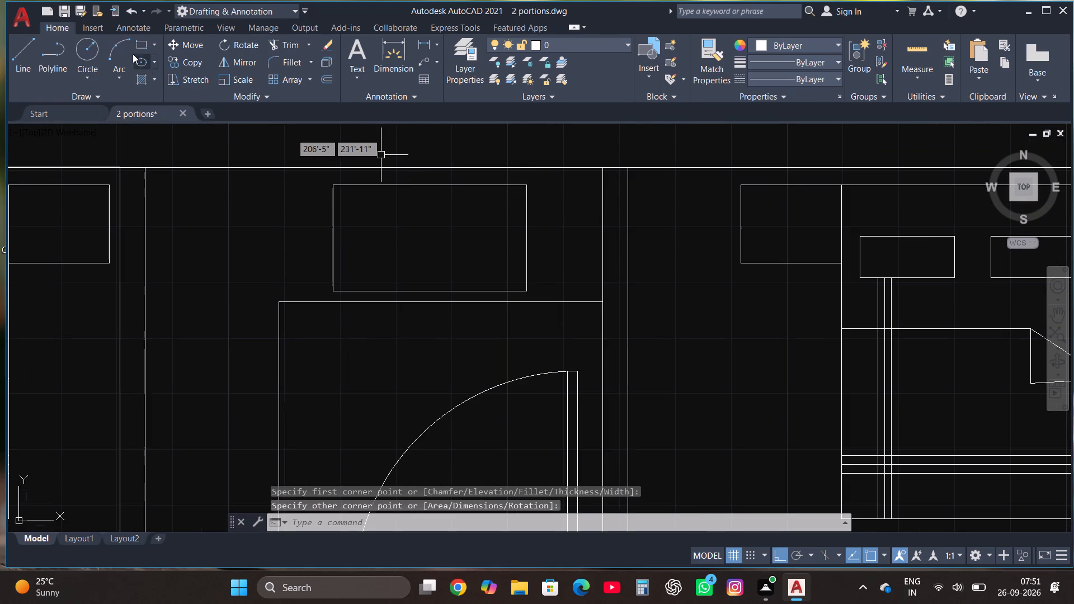
left_click(85, 45)
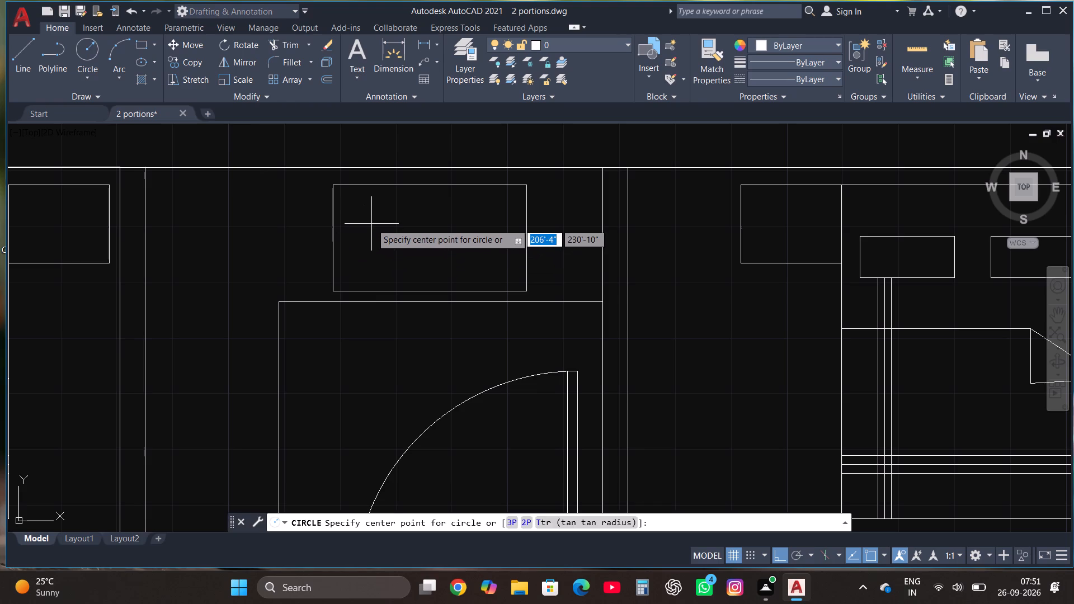
left_click(368, 219)
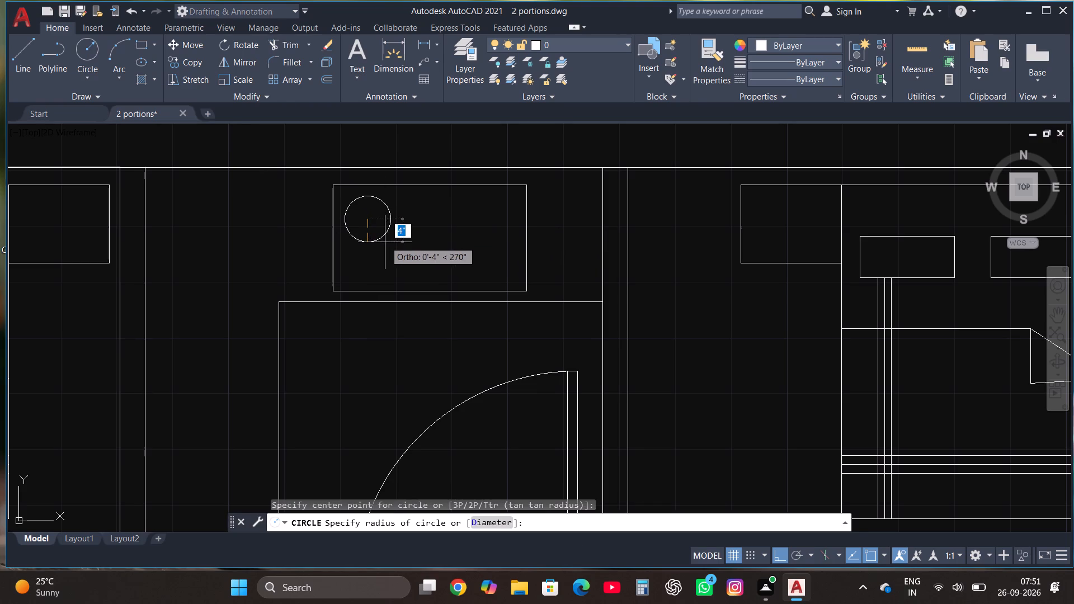
left_click(387, 242)
Copy the burner circle with the Multiple option to the stove's northeast corner and, with ortho off, to its lower middle.
left_click(387, 238)
left_click(187, 64)
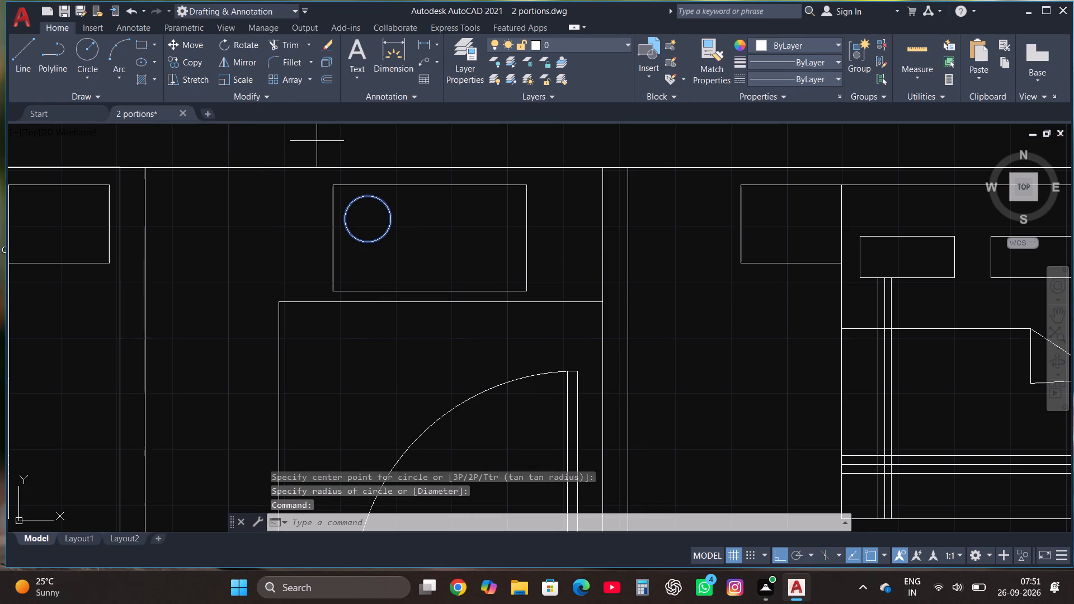
left_click(530, 524)
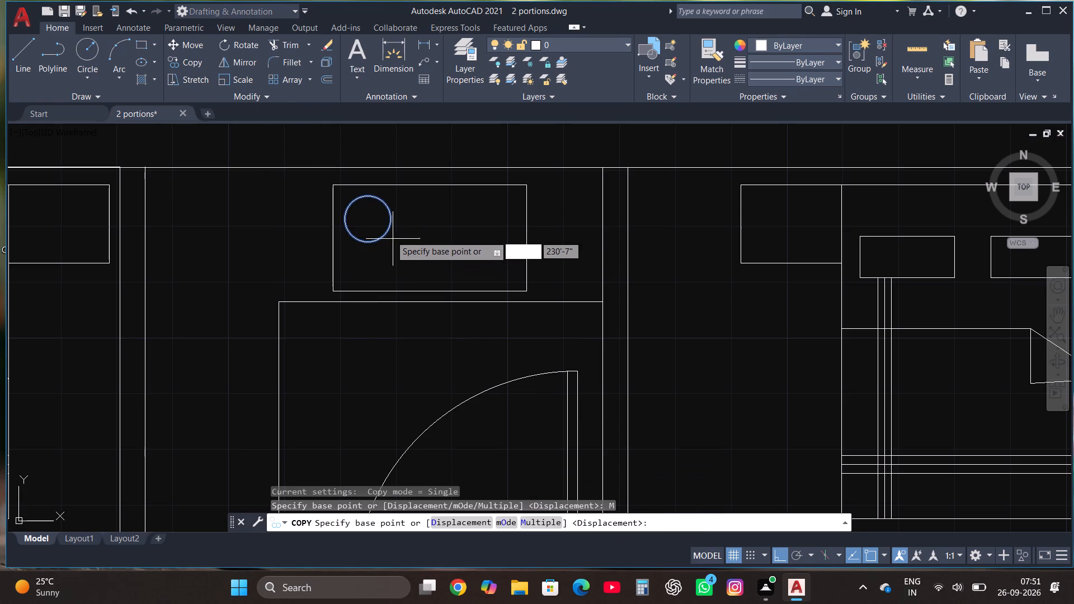
left_click(375, 221)
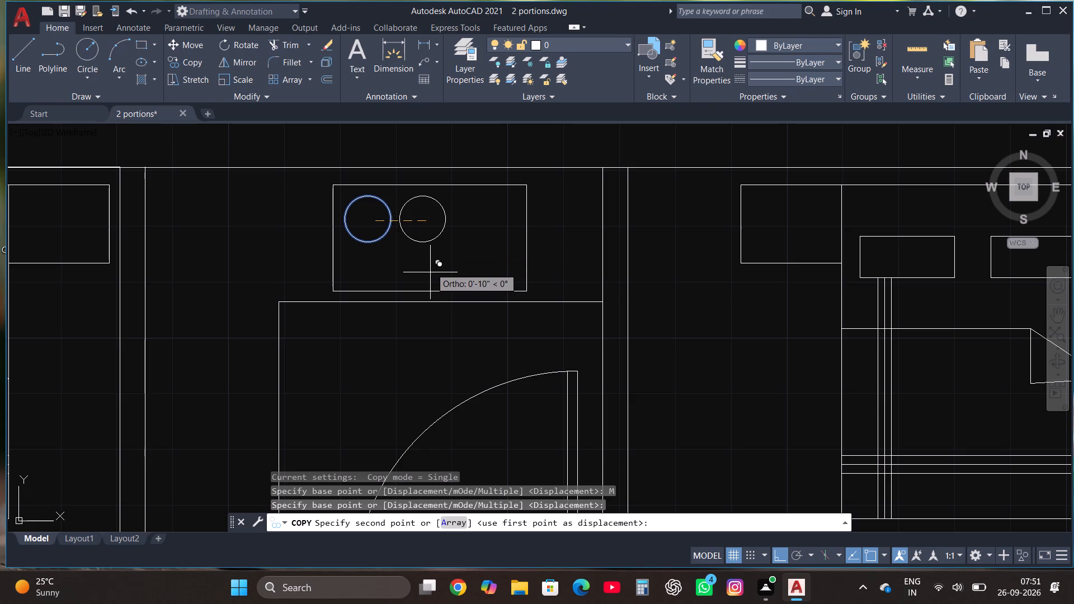
left_click(492, 249)
key("F8")
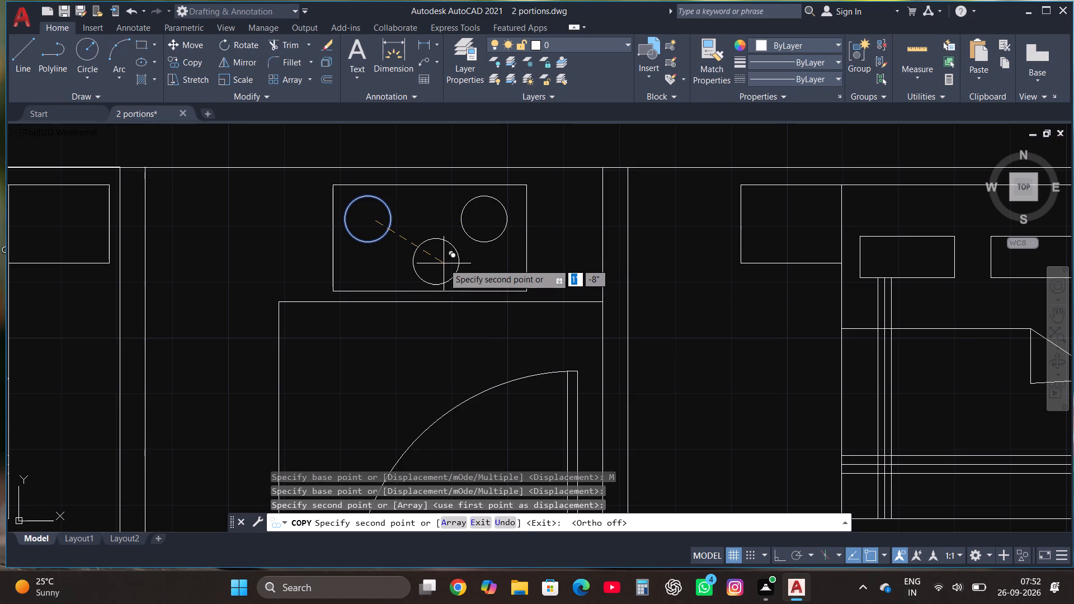
left_click_drag(435, 261, 443, 261)
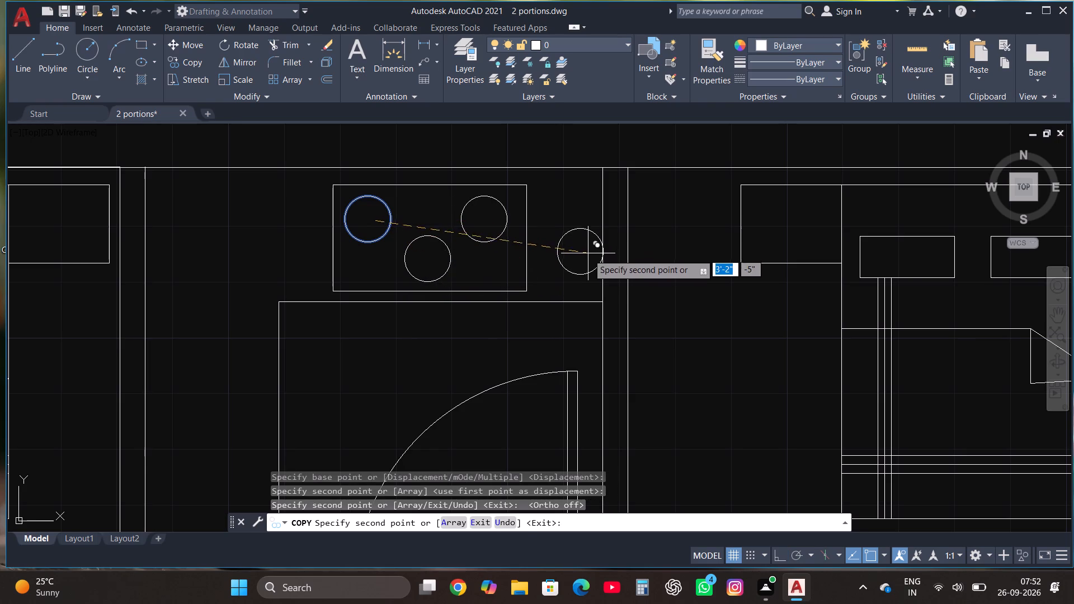
key("Escape")
Draw a rectangle about 1'-7" by 2'-11" on the southern end of the counter's western leg.
scroll(590, 266, "down", 3)
scroll(573, 289, "up", 2)
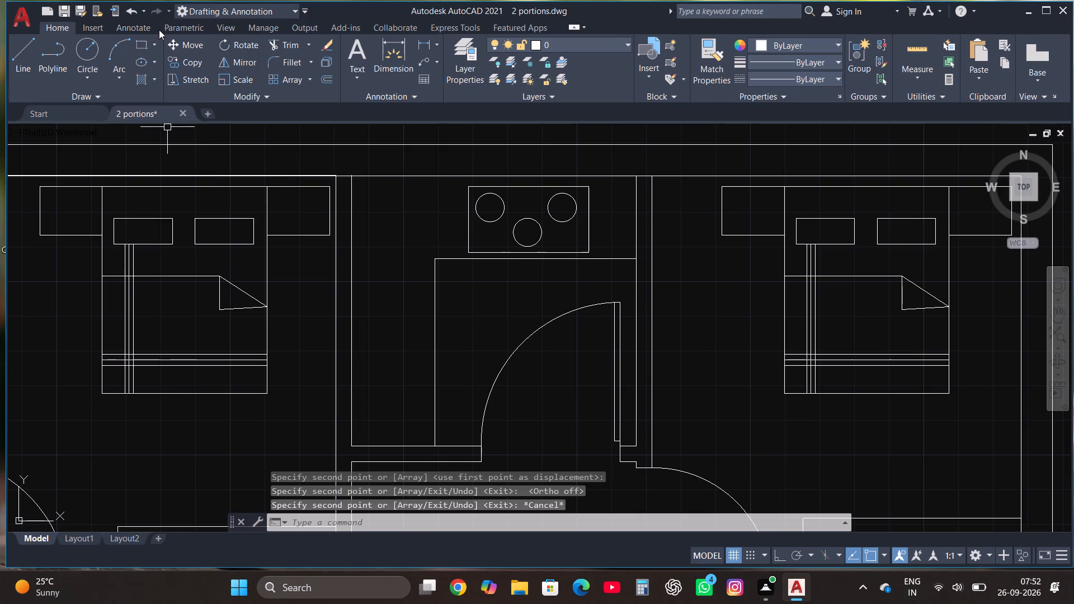
left_click(138, 43)
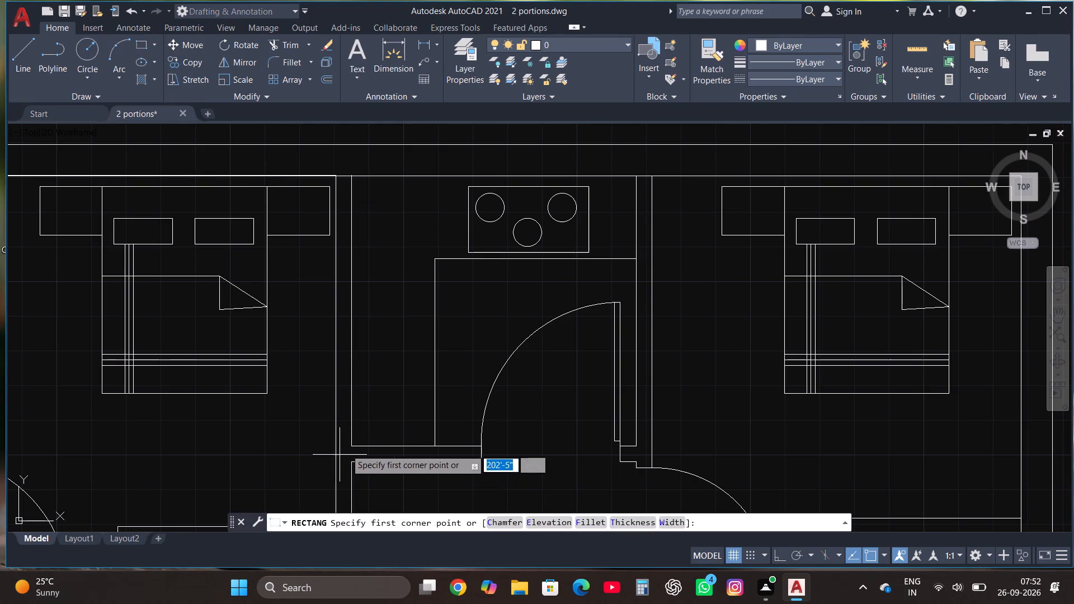
left_click(359, 434)
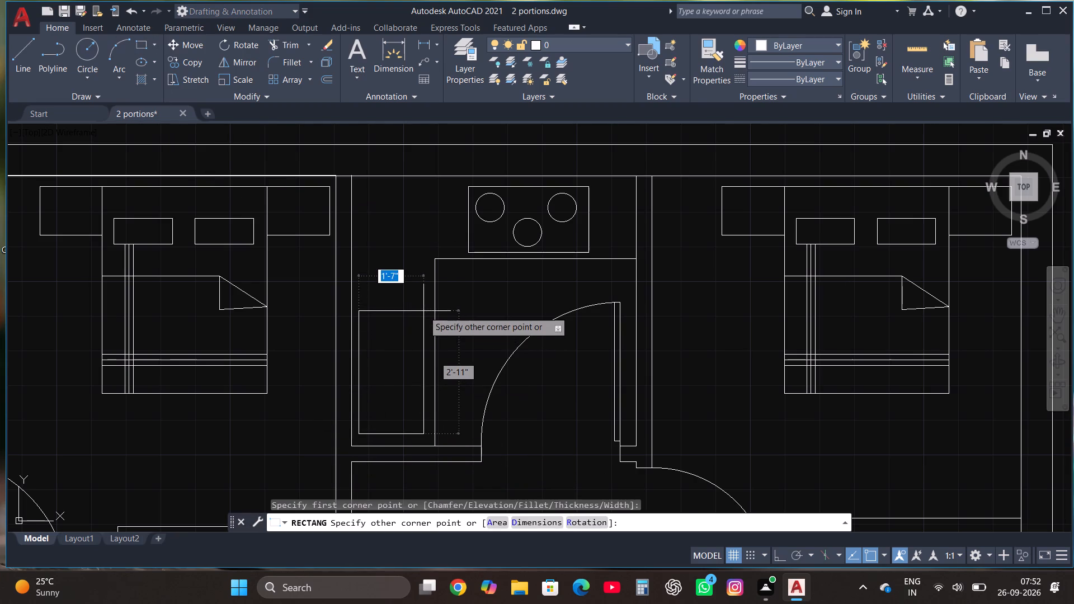
left_click(428, 317)
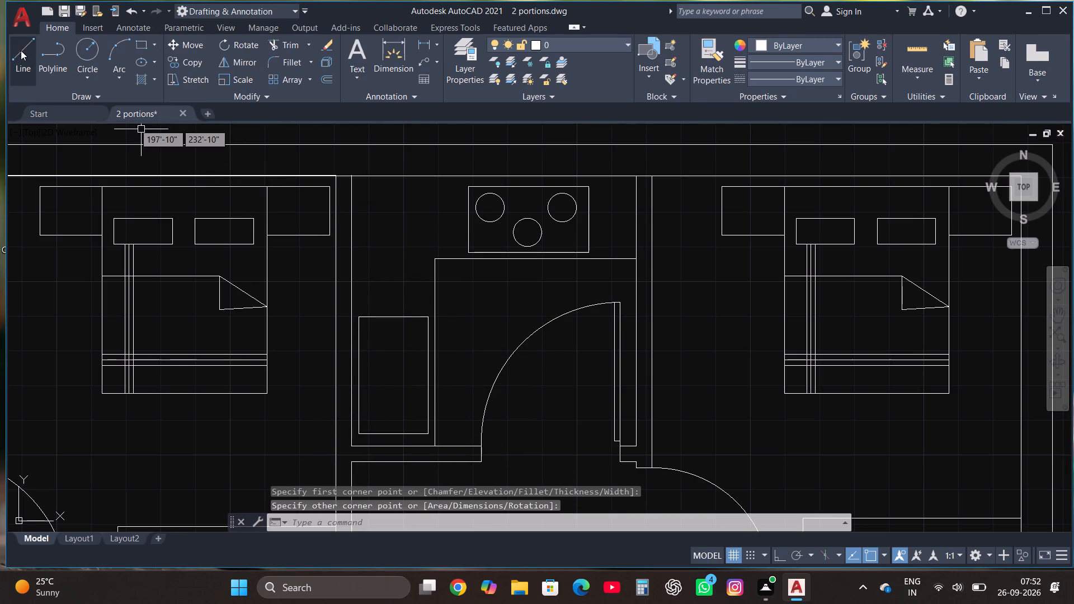
Draw a line across the middle of the rectangle on the counter's western leg, dividing it into northern and southern halves.
left_click(21, 50)
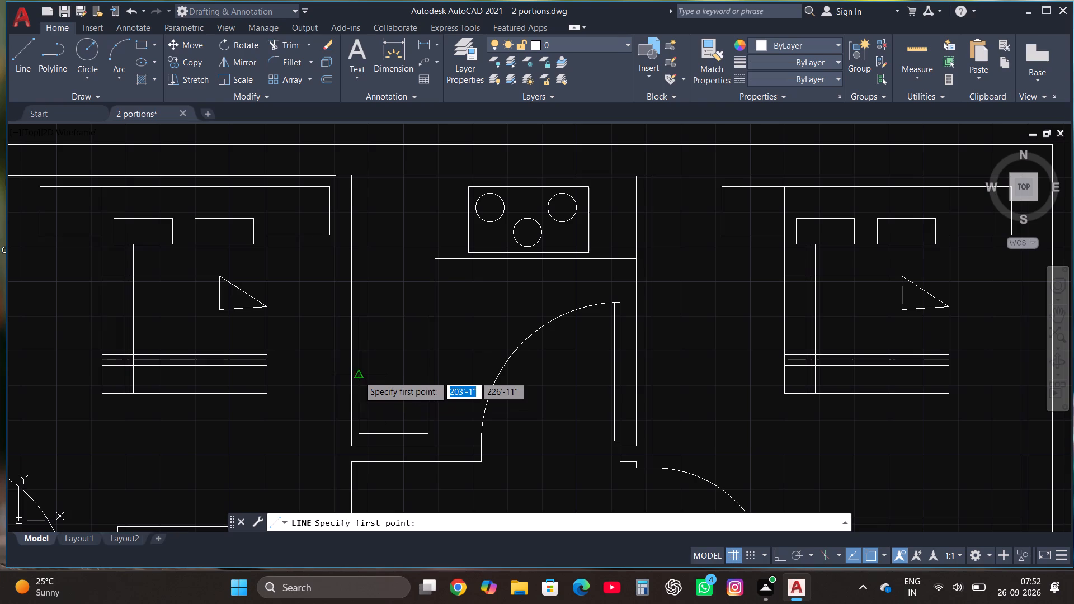
left_click(358, 375)
left_click(427, 375)
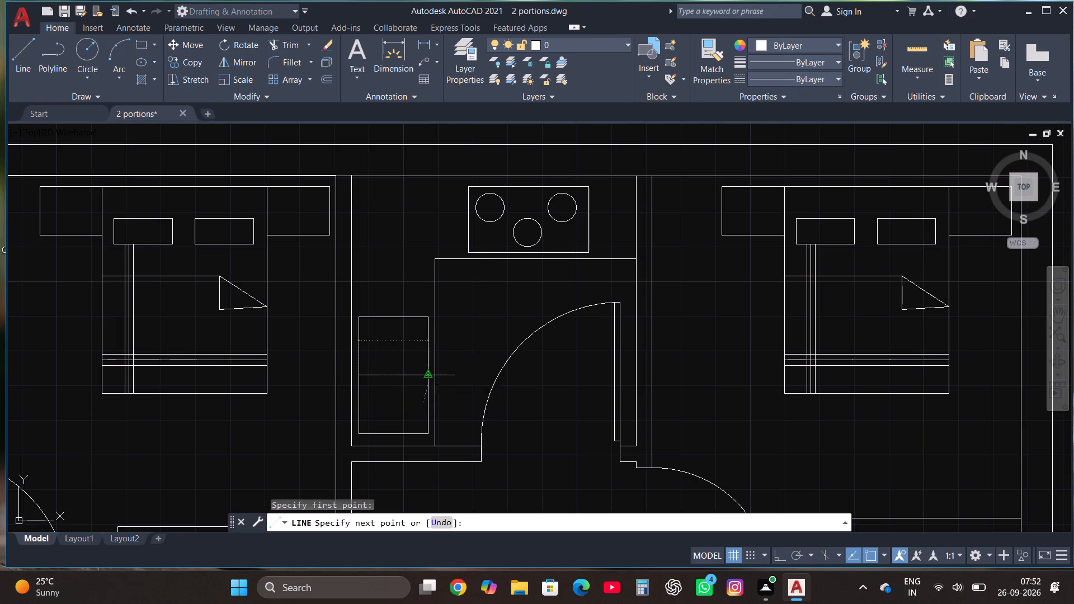
Draw a sink bowl rectangle about 1'-4" wide inside the southern half, with a small drain circle at its centre.
left_click(142, 47)
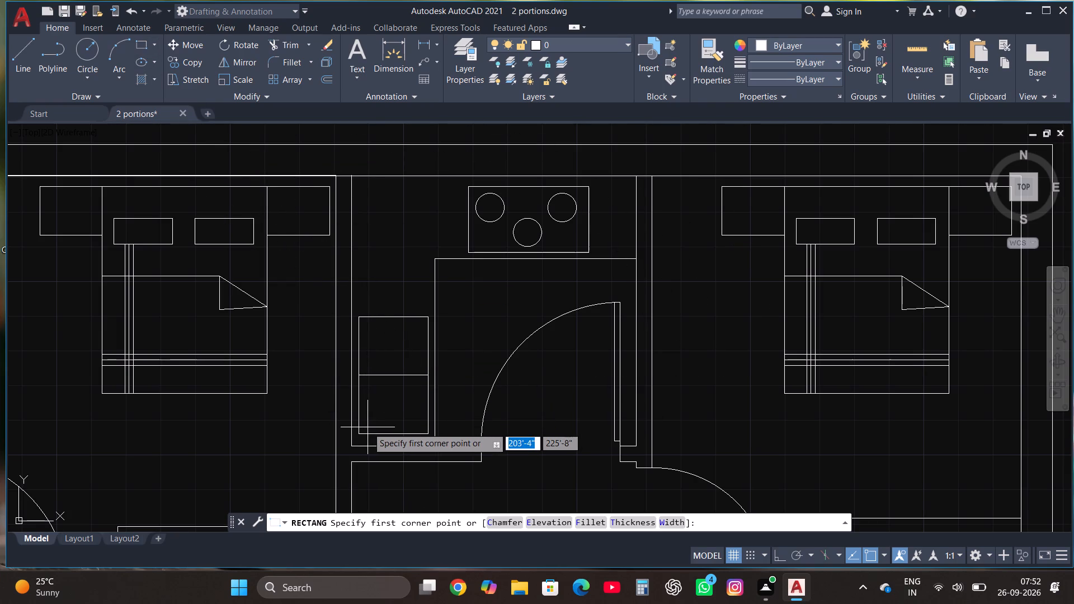
left_click(365, 427)
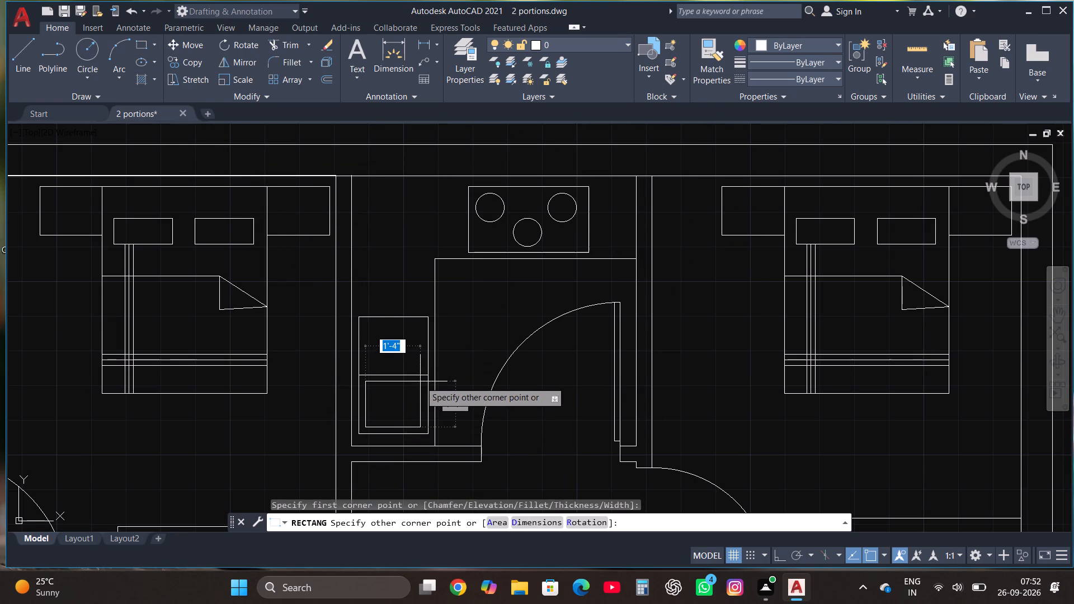
left_click(423, 381)
left_click(90, 44)
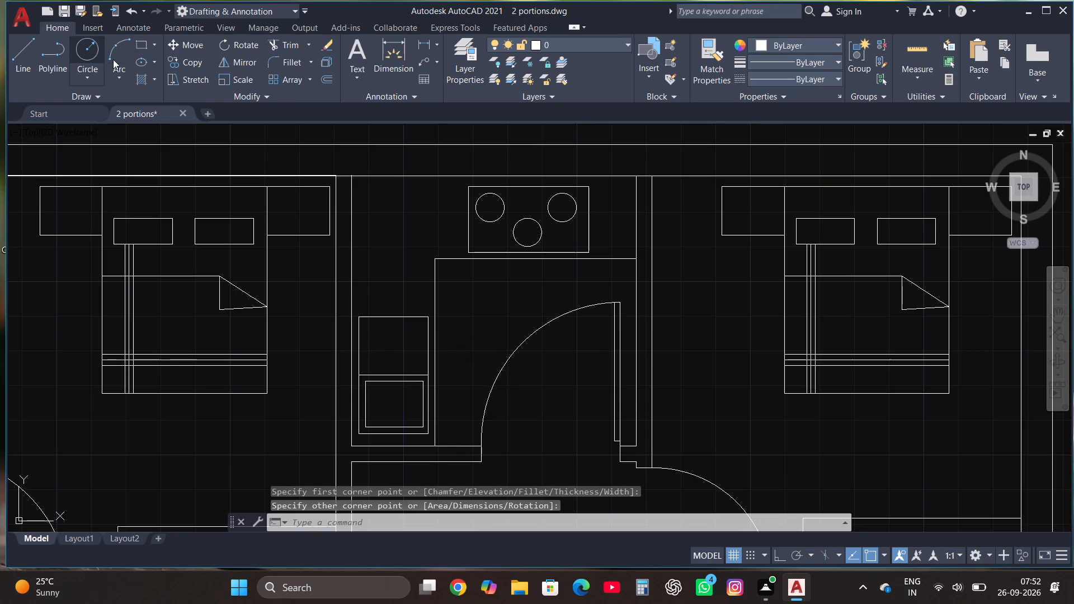
left_click(394, 406)
left_click(401, 409)
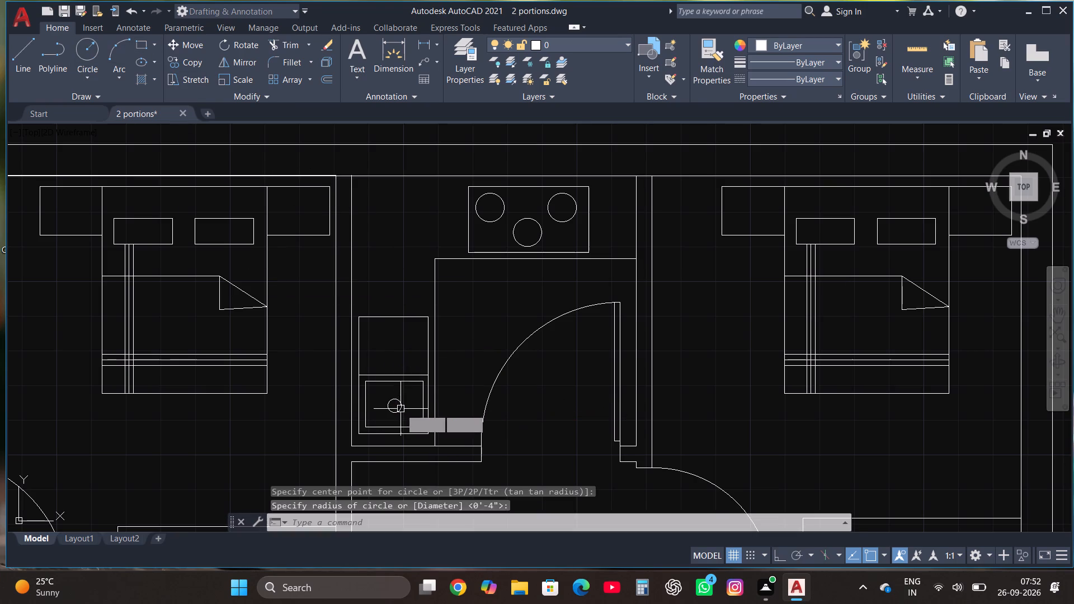
With ortho on, draw a north-south line about 1' long near the western edge of the sink unit's northern half.
left_click(23, 55)
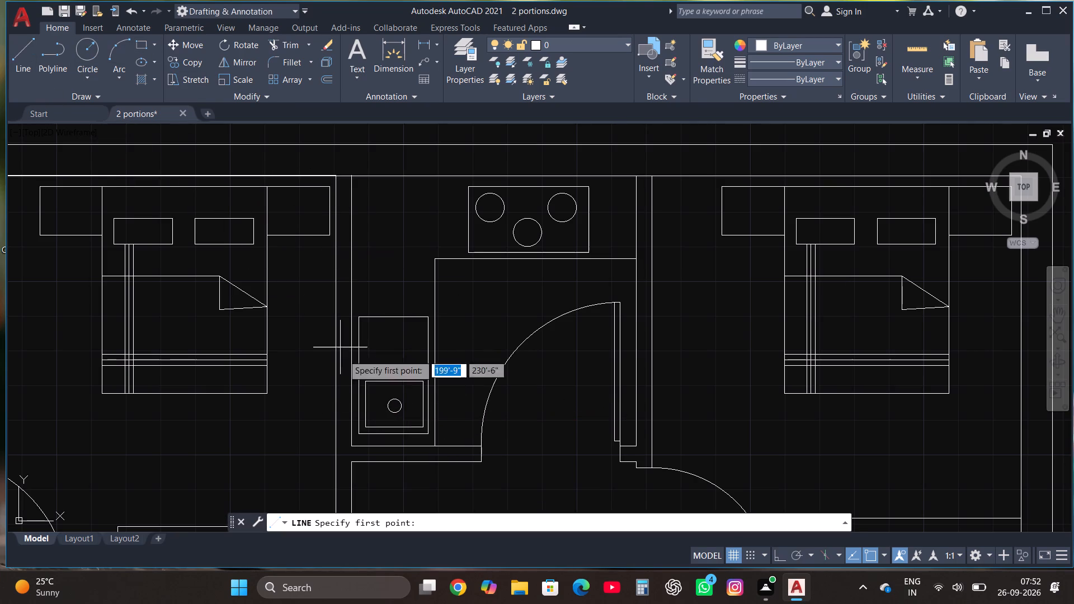
scroll(365, 375, "up", 2)
left_click(363, 366)
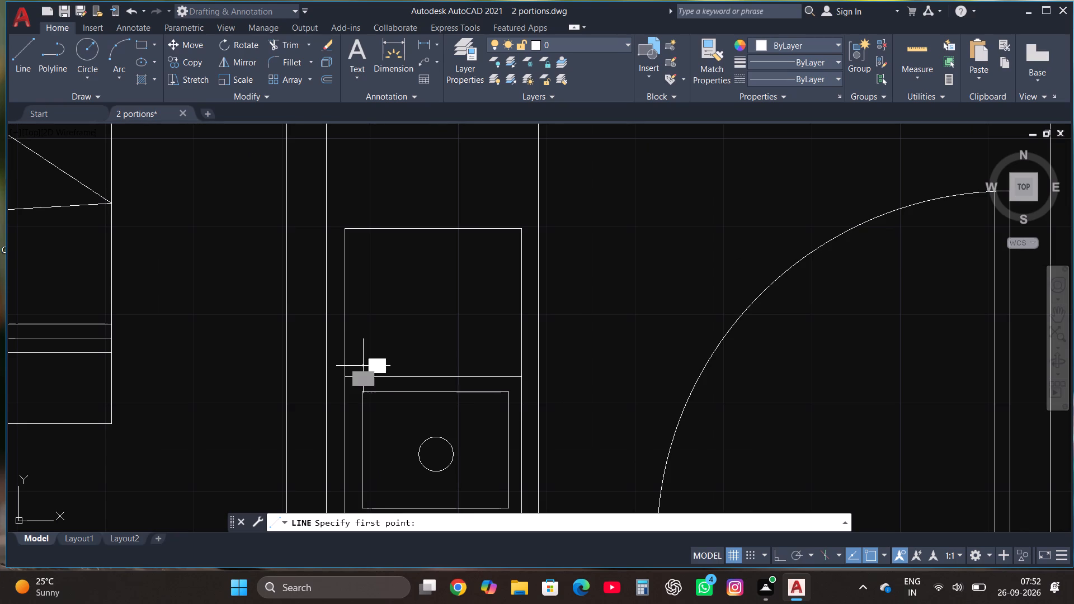
key("F8")
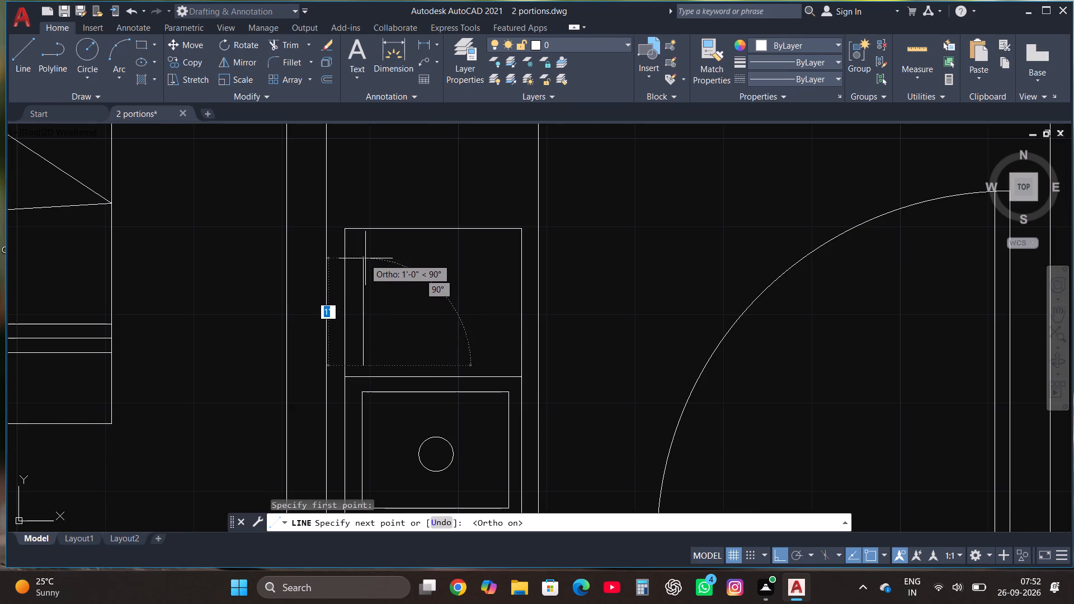
left_click(362, 247)
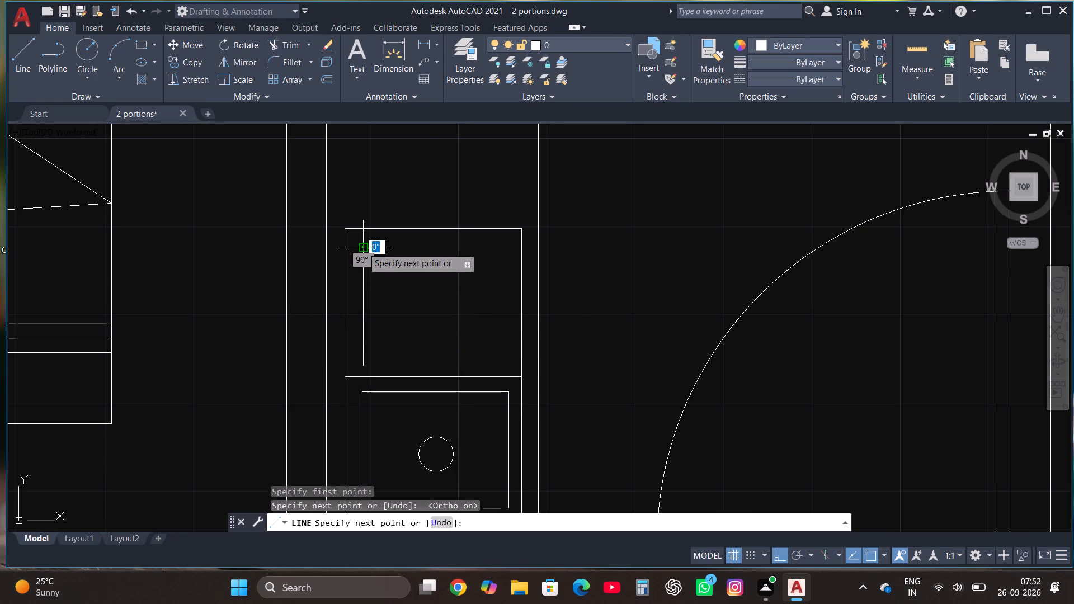
key("Escape")
Copy the short line eastward nine times with the Multiple option, about 2" apart, to form the sink's drainboard grooves.
left_click(365, 310)
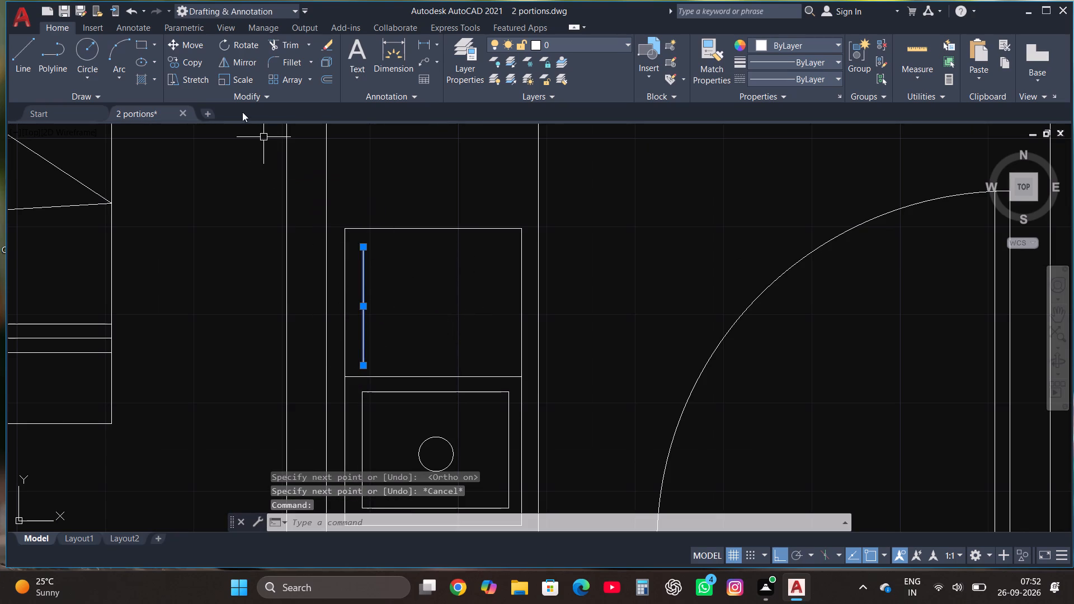
left_click(191, 62)
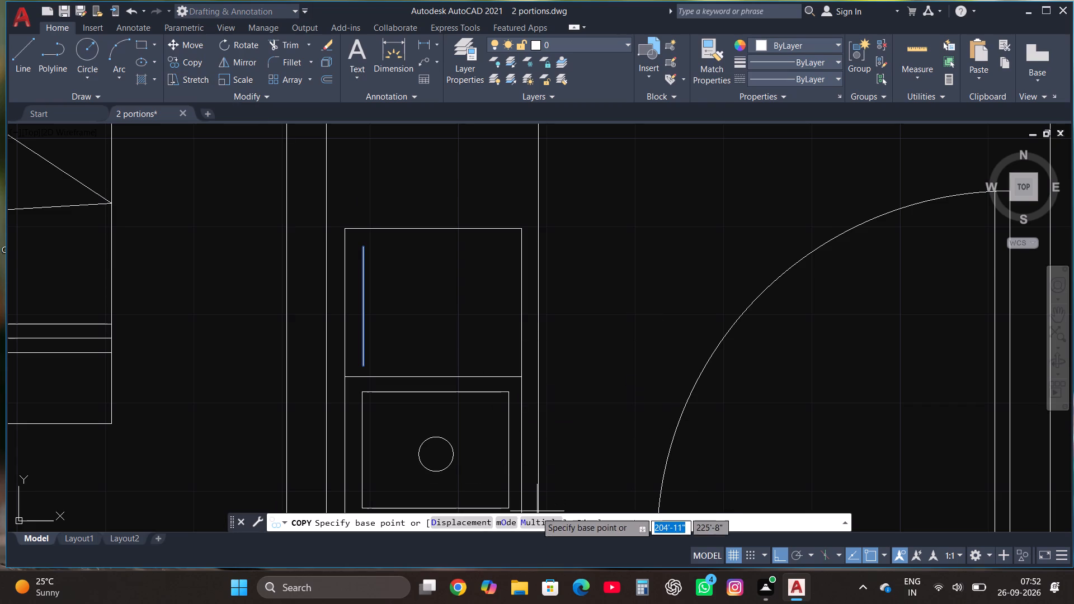
left_click(541, 520)
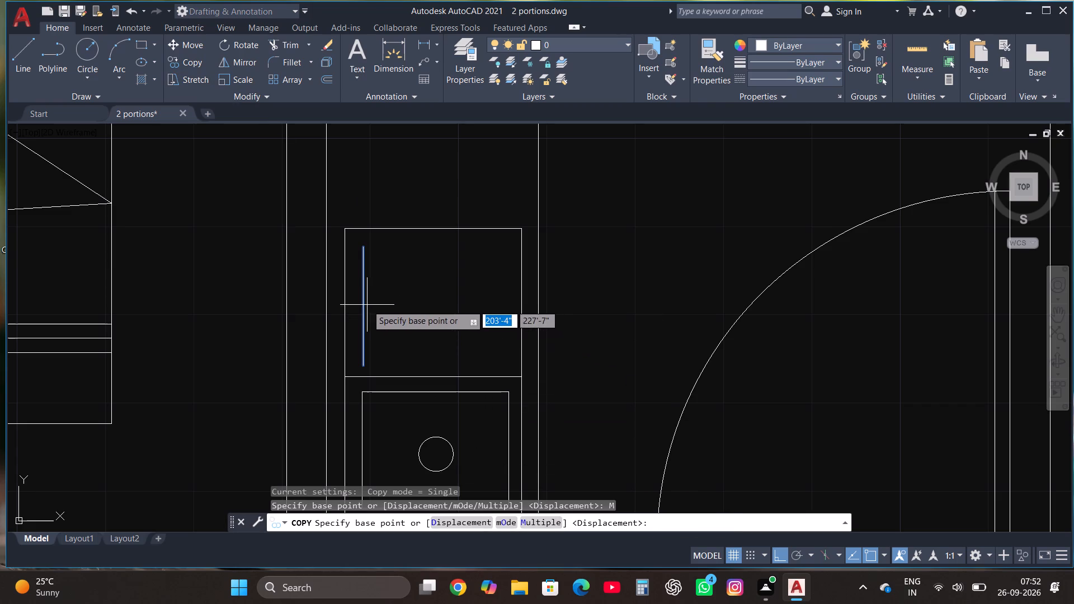
left_click(362, 312)
left_click(379, 310)
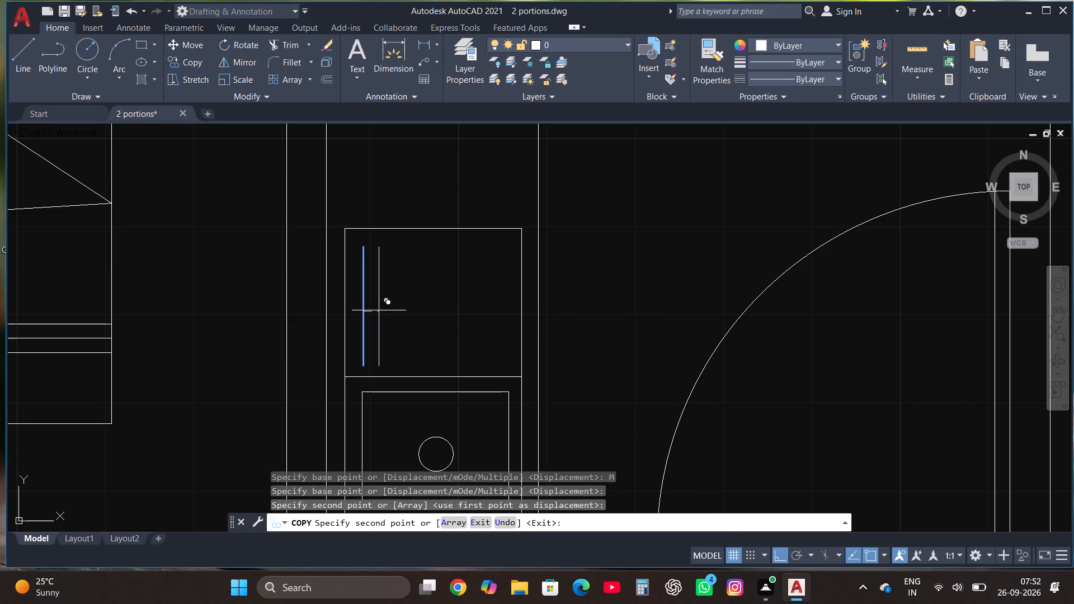
left_click(394, 313)
left_click(412, 316)
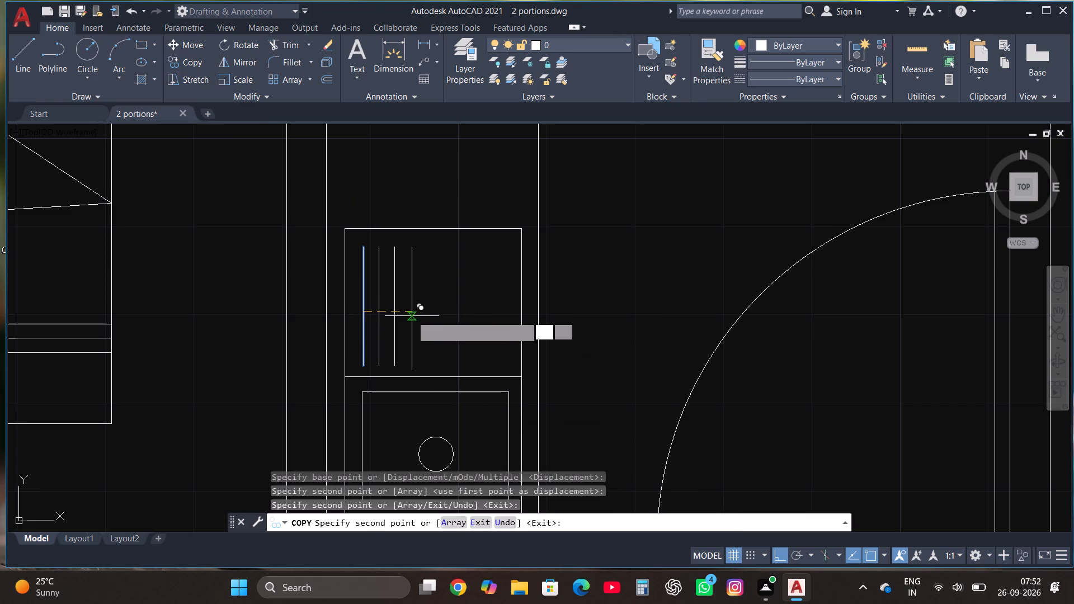
left_click(427, 317)
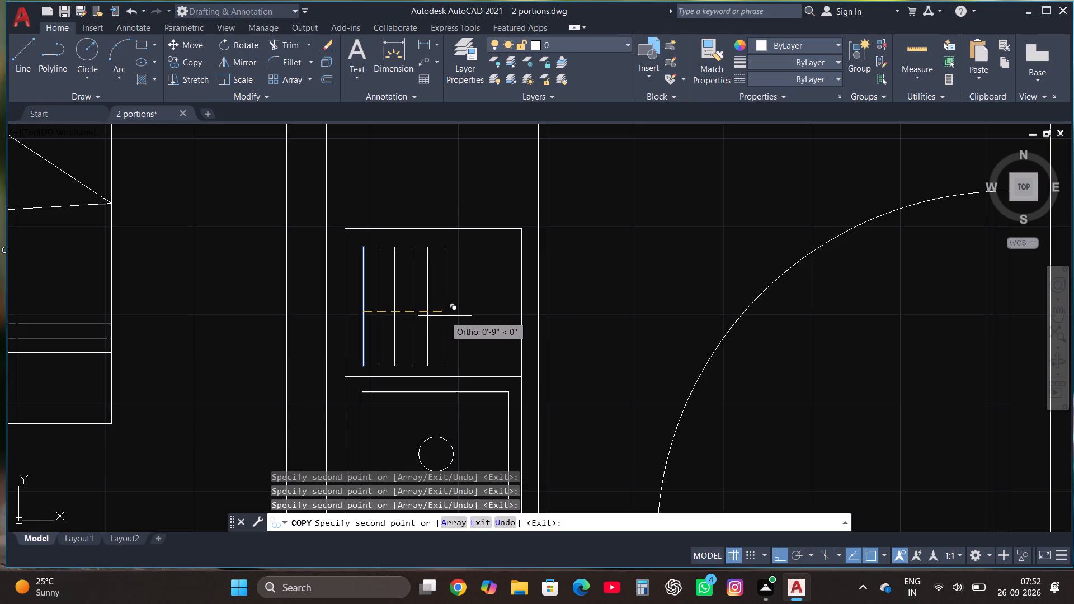
left_click(445, 316)
left_click(461, 316)
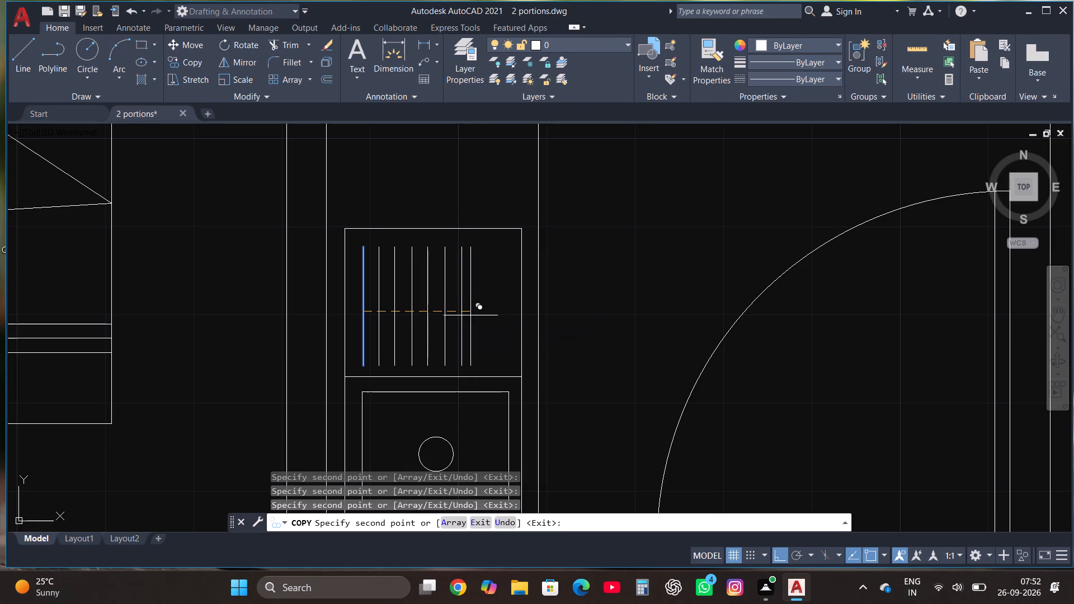
left_click(479, 315)
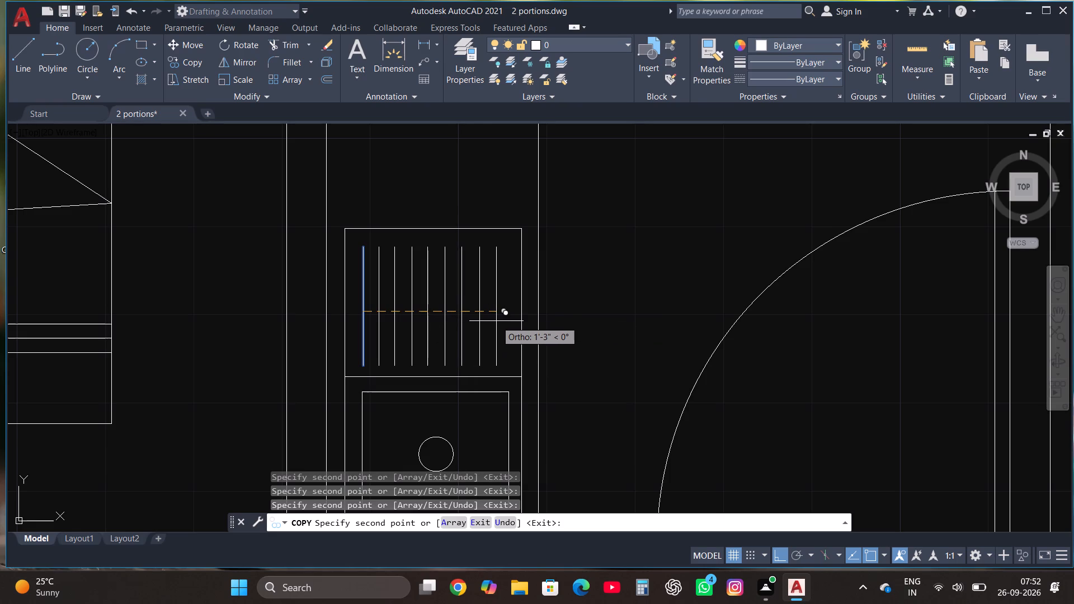
left_click(496, 321)
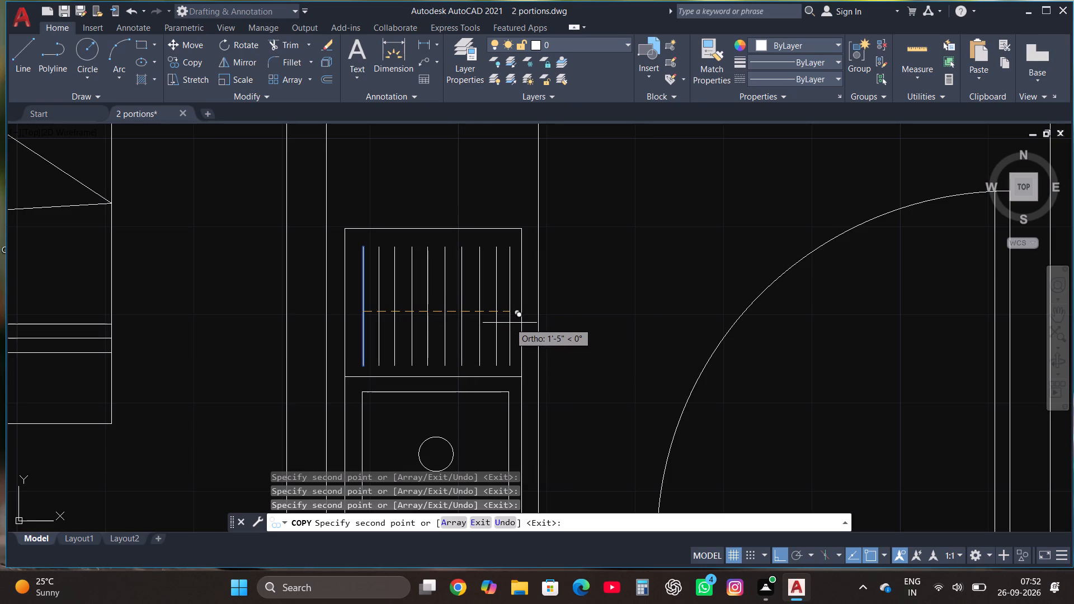
left_click(510, 323)
scroll(529, 327, "down", 2)
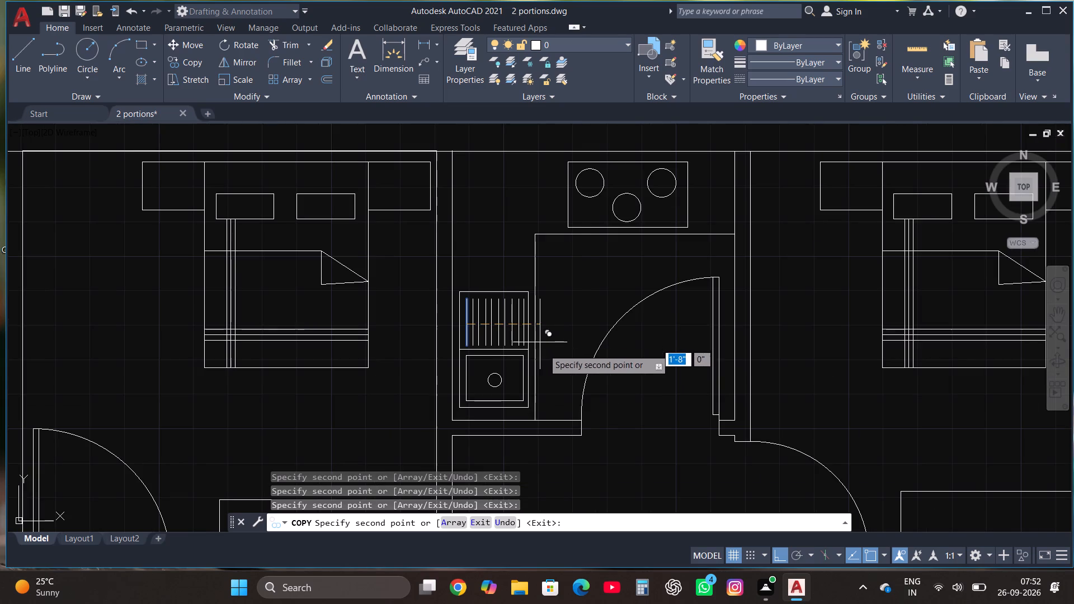
key("Escape")
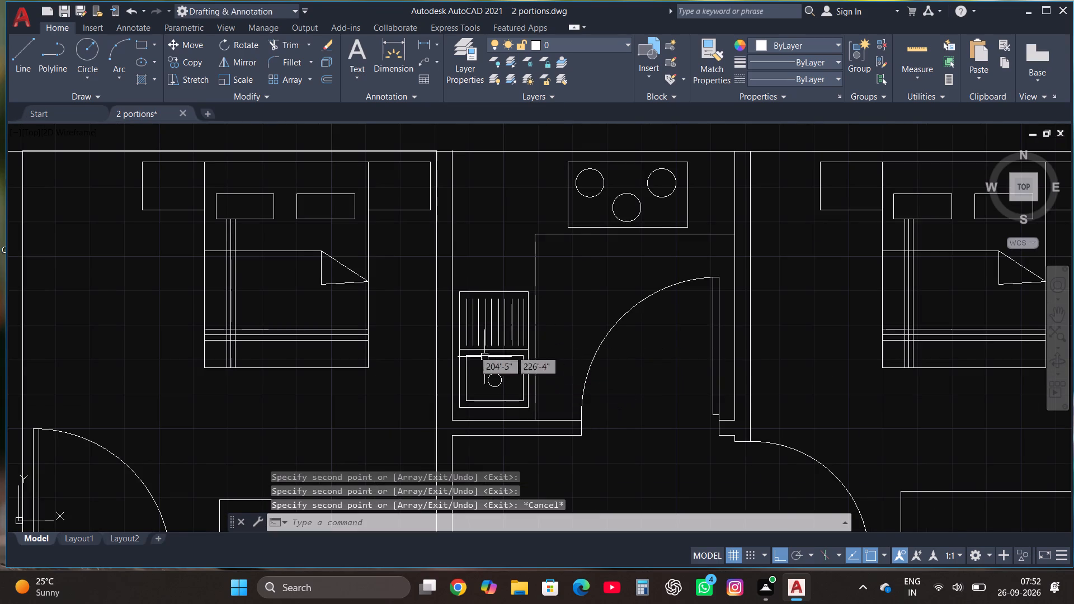
In the eastern room with the double door, draw a line 4' west from the northeast corner, continuing south past the southern wall's inner face.
scroll(455, 346, "down", 1)
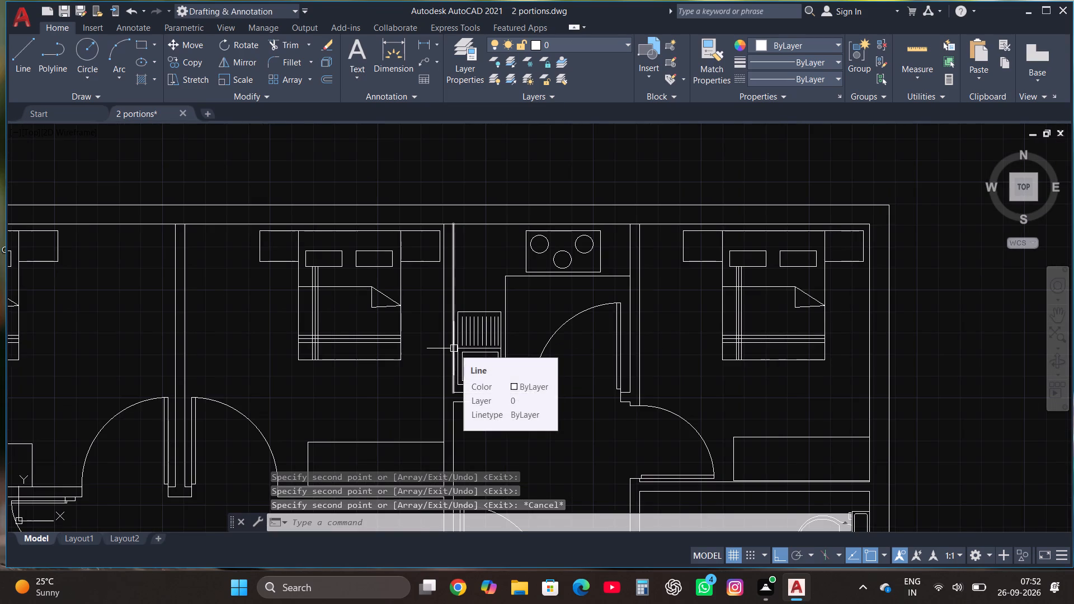
scroll(435, 267, "down", 1)
scroll(624, 364, "down", 1)
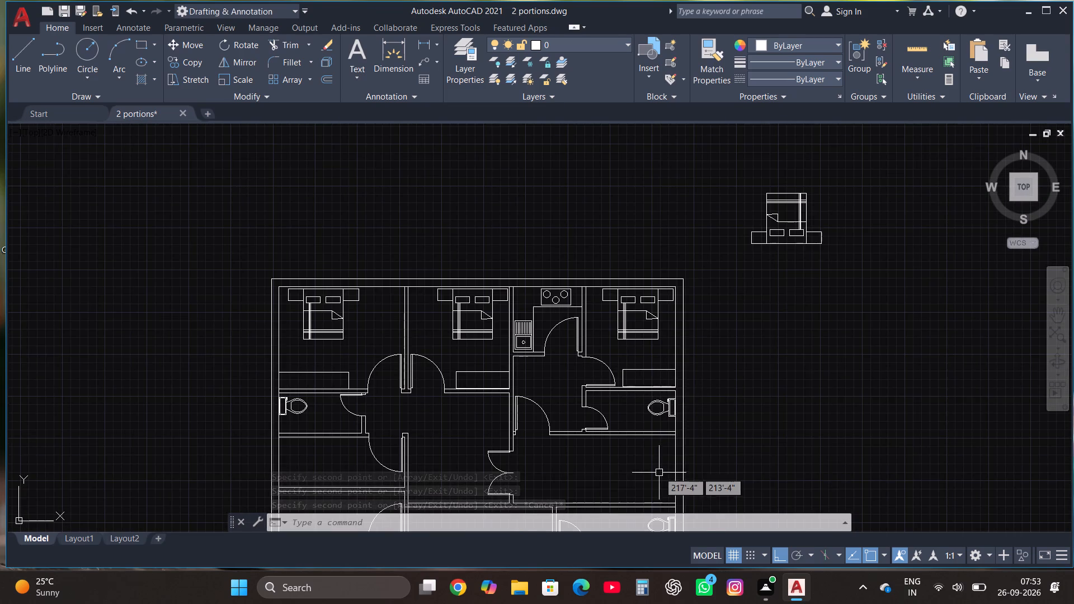
scroll(600, 303, "down", 1)
scroll(624, 446, "up", 2)
scroll(663, 361, "up", 1)
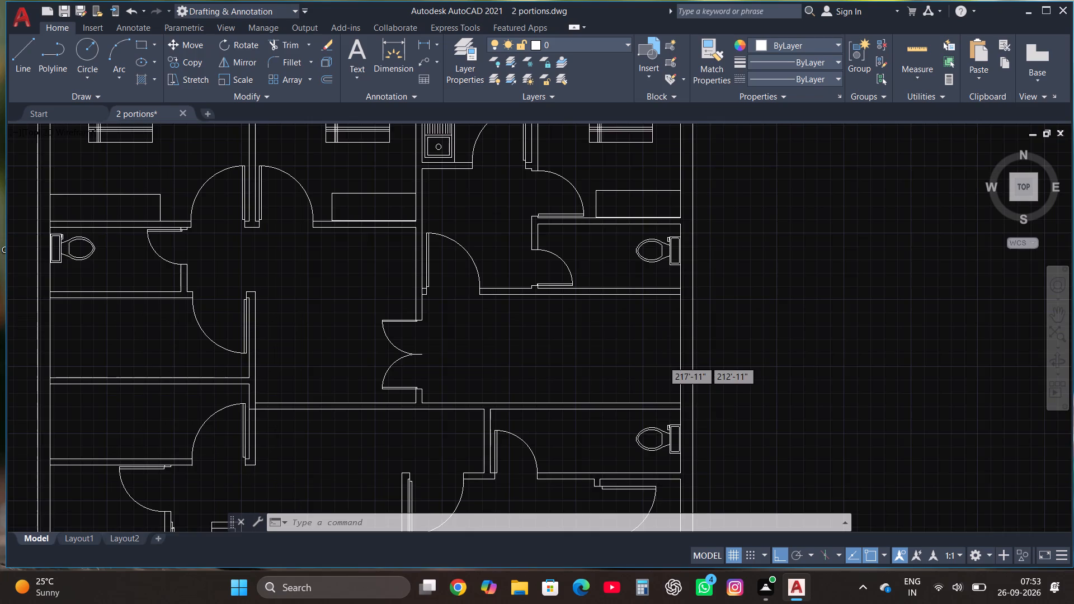
left_click(28, 49)
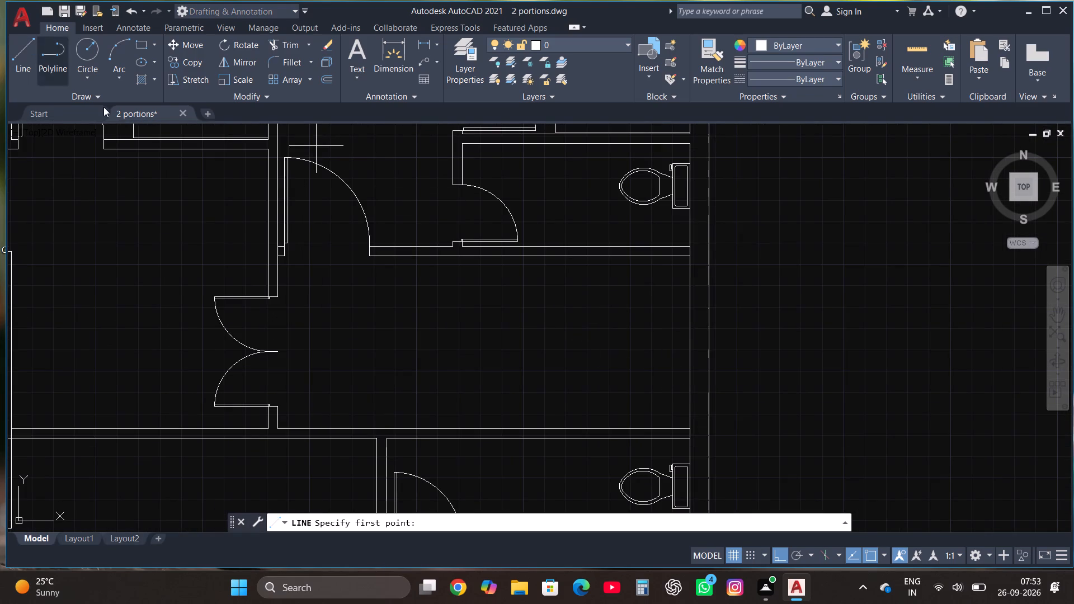
left_click(690, 257)
type("4'")
key("Return")
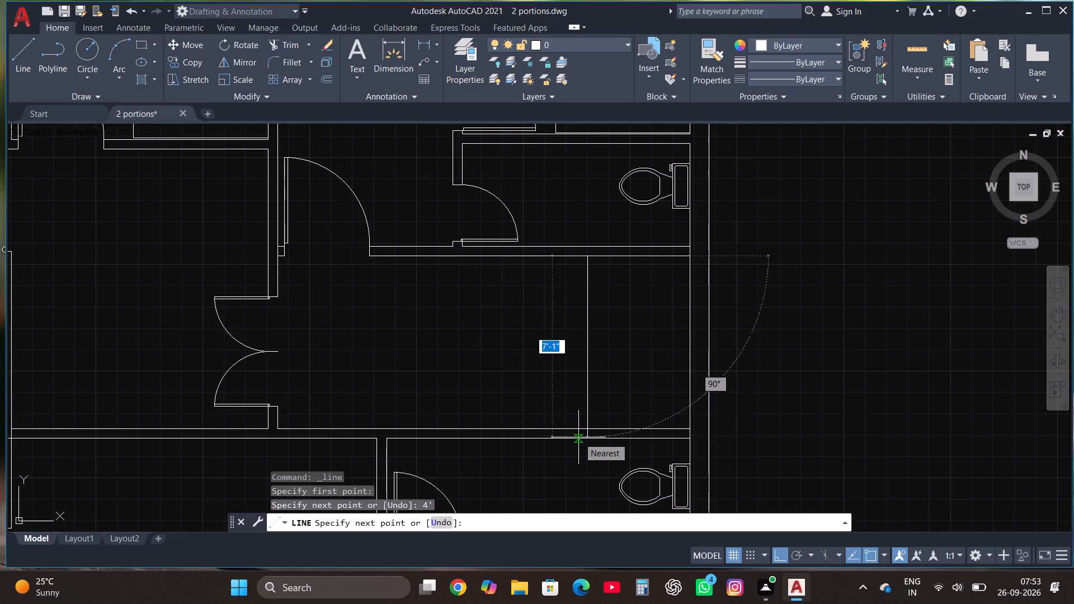
scroll(588, 445, "up", 3)
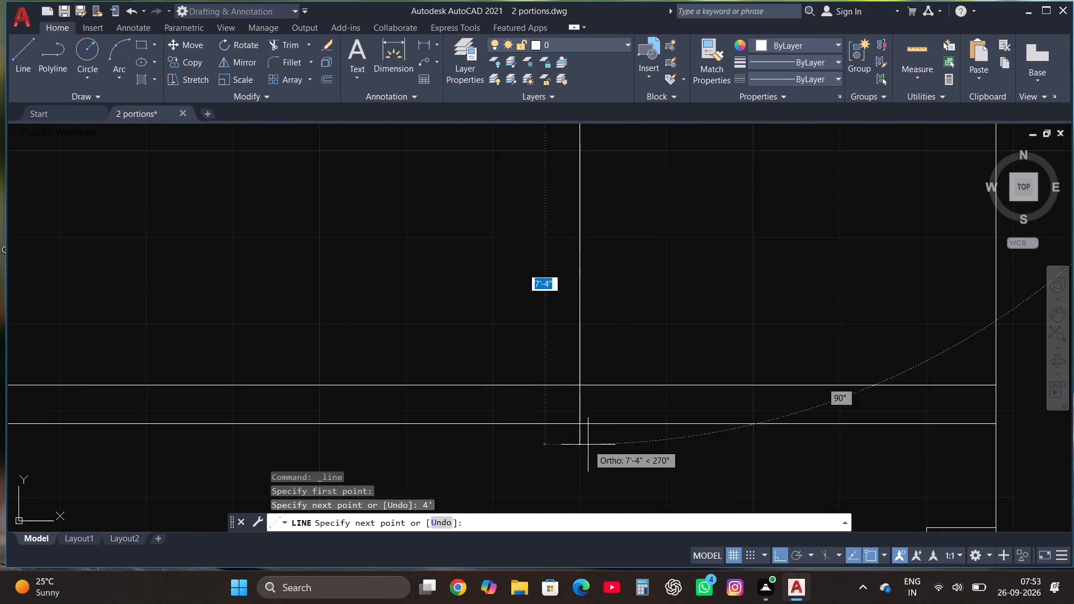
left_click(581, 408)
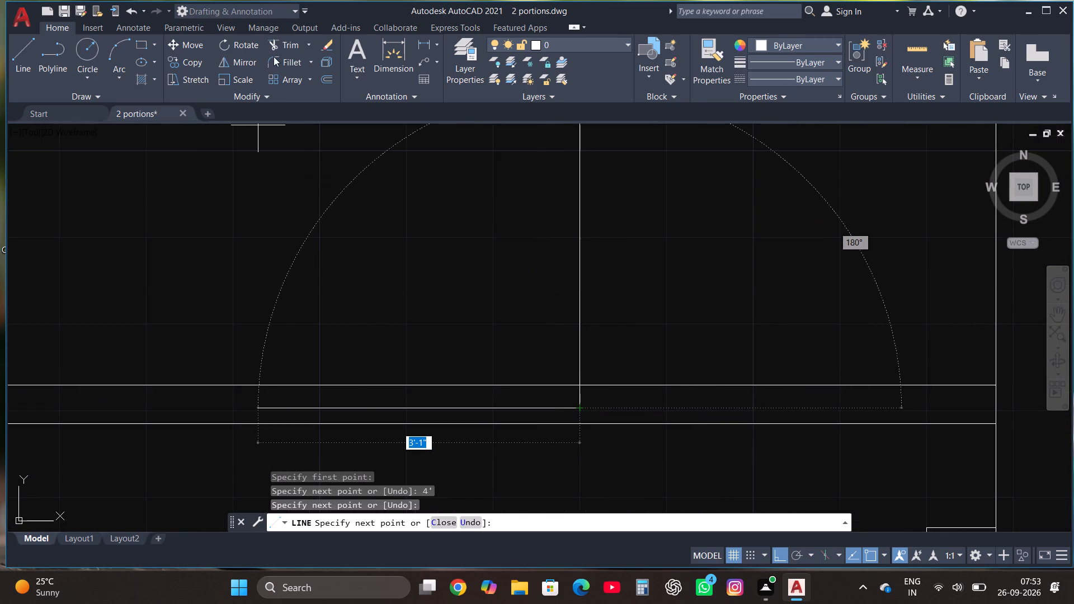
Trim the new north-south line's overshoot at the inner face of the room's southern wall.
left_click(272, 42)
left_click(577, 405)
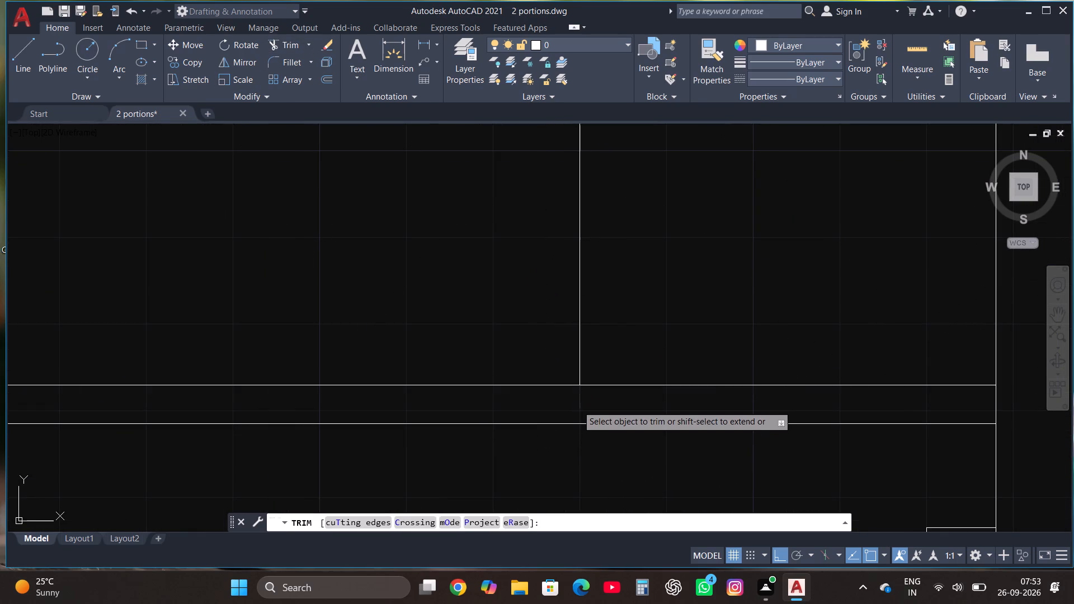
key("Escape")
Draw a line west from the midpoint of the new north-south line toward the double door, stopping short of it.
scroll(577, 408, "down", 2)
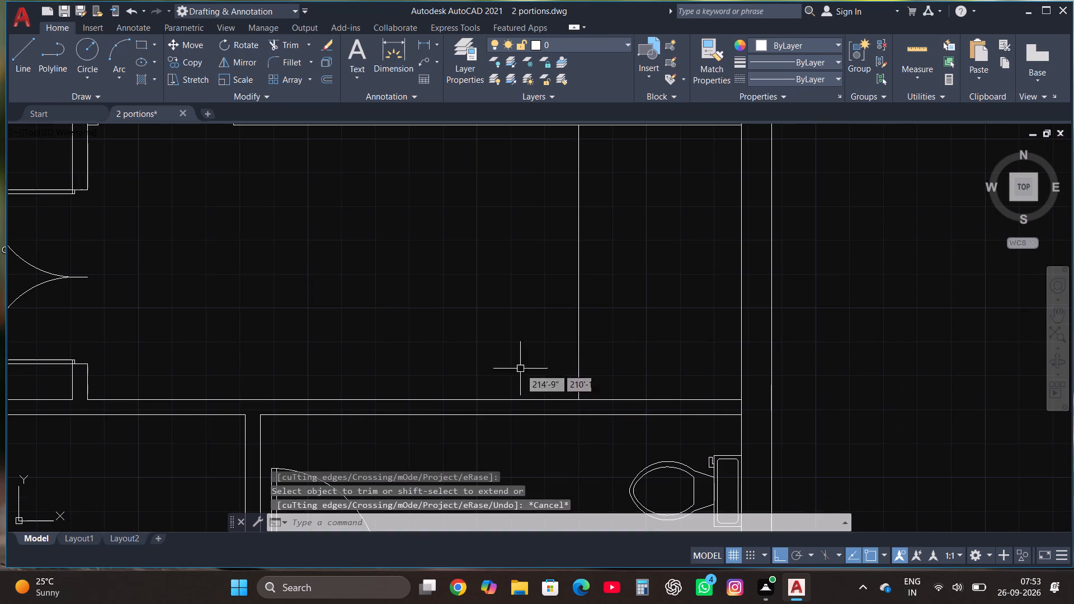
left_click(19, 45)
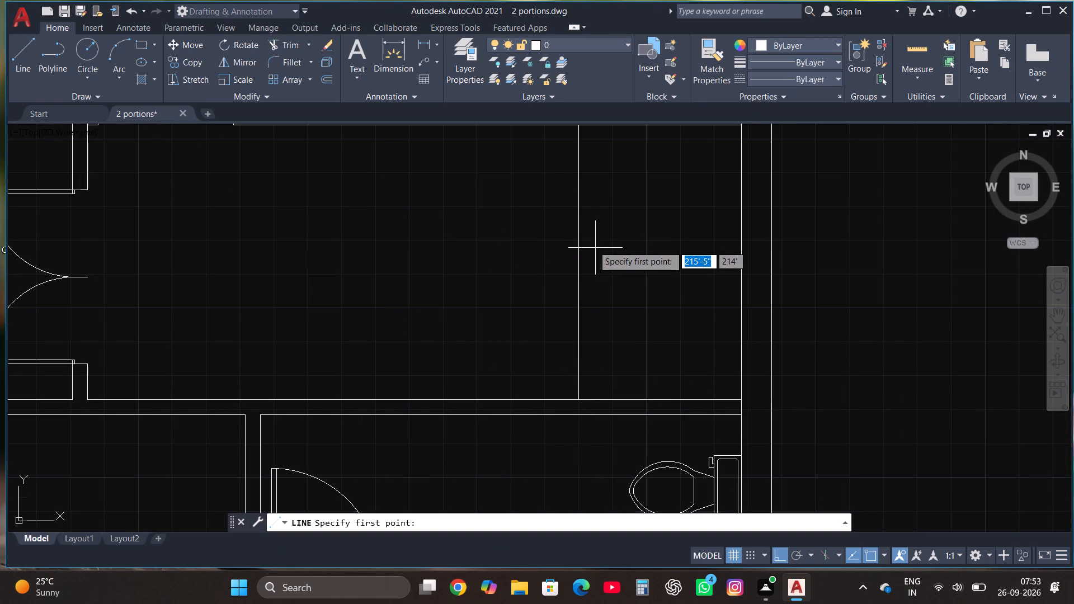
left_click(580, 265)
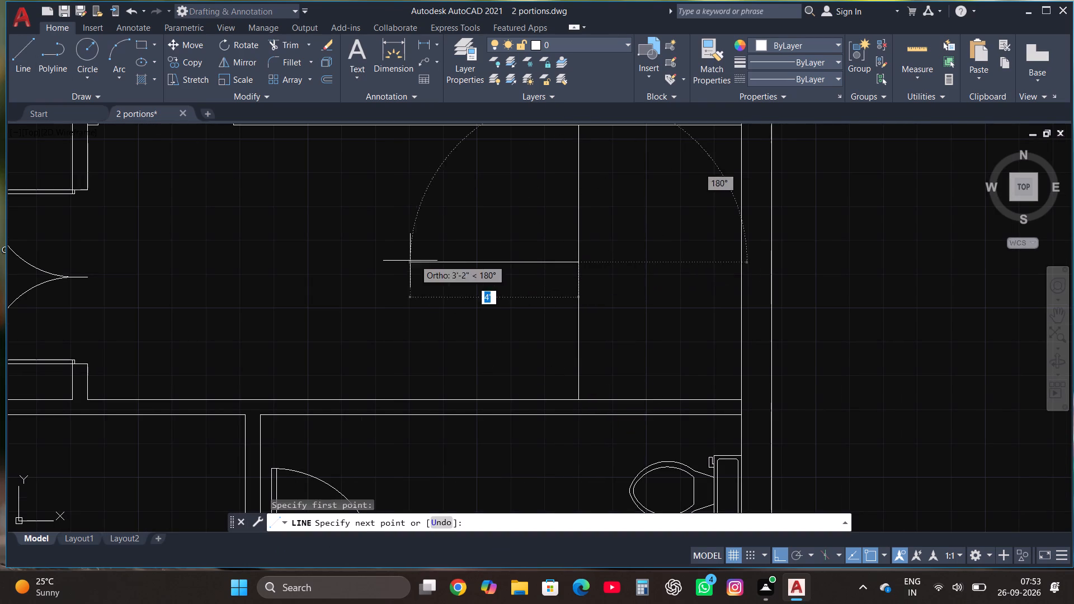
scroll(328, 273, "down", 2)
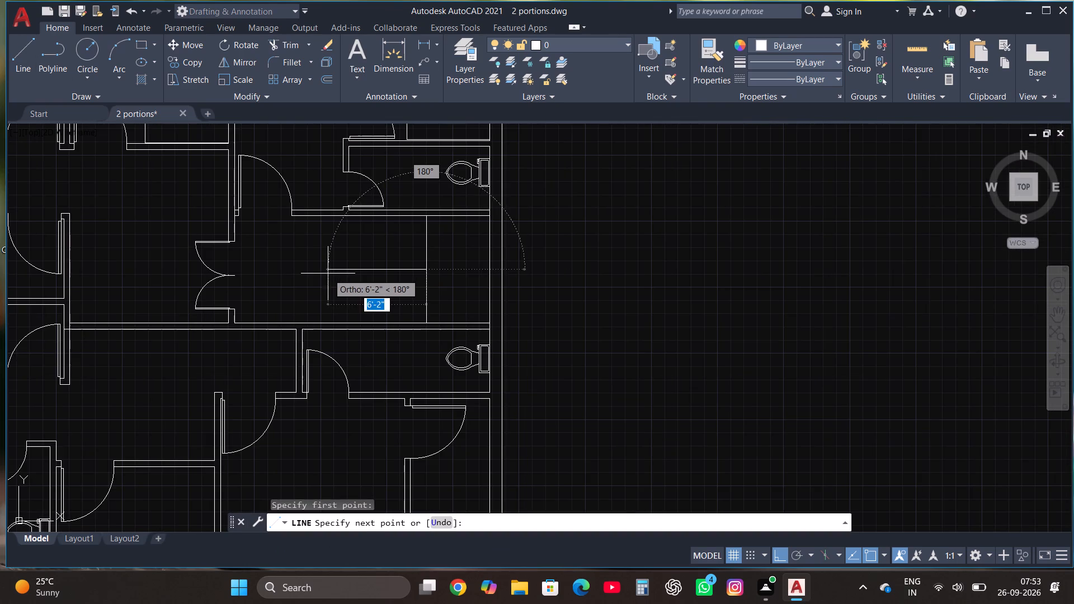
left_click(303, 270)
scroll(622, 223, "down", 3)
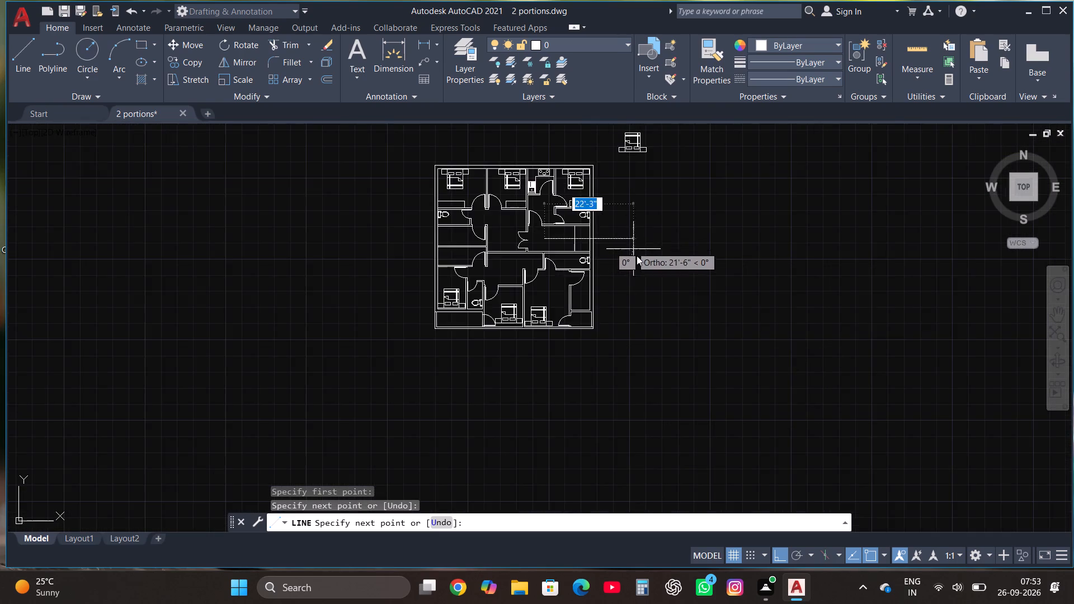
scroll(637, 256, "down", 1)
key("Escape")
scroll(587, 261, "up", 4)
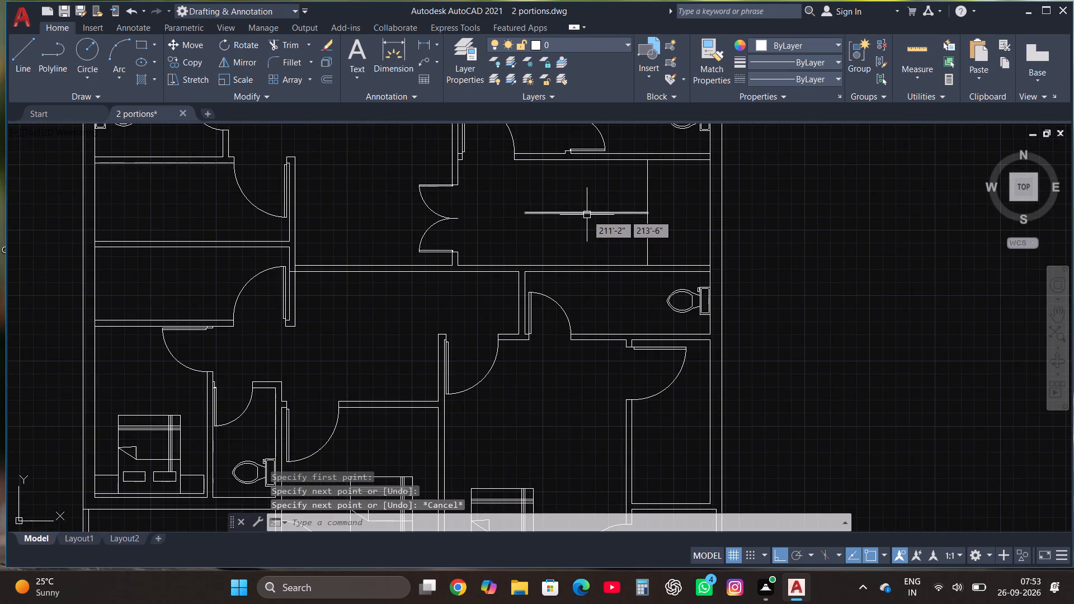
Copy the east-west line in the double-door room 2" to the south.
left_click(587, 215)
scroll(587, 215, "up", 3)
left_click(190, 59)
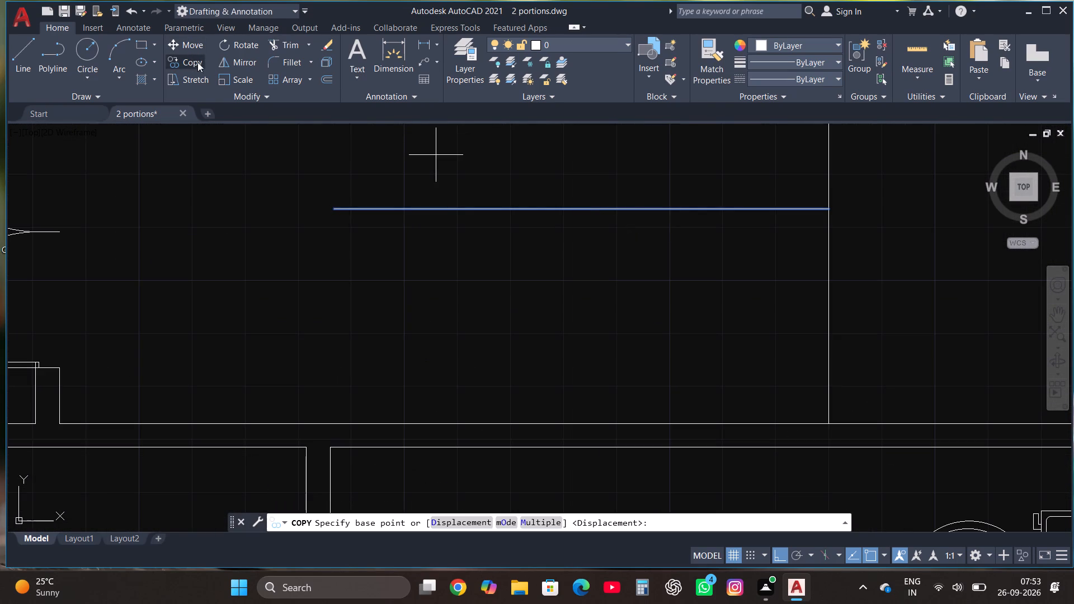
left_click(522, 208)
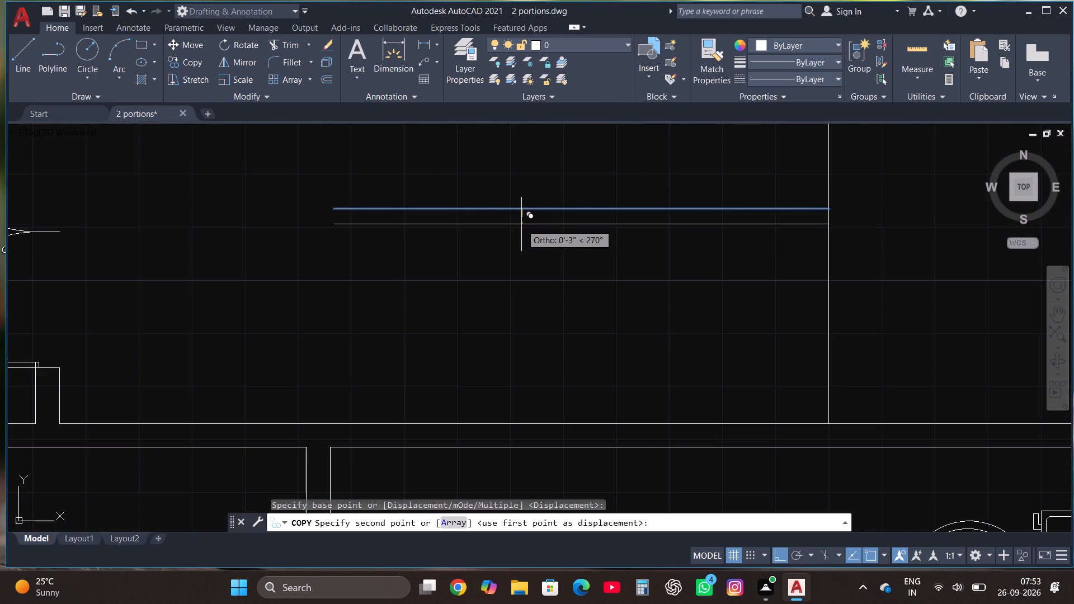
type("2\"")
key("Return")
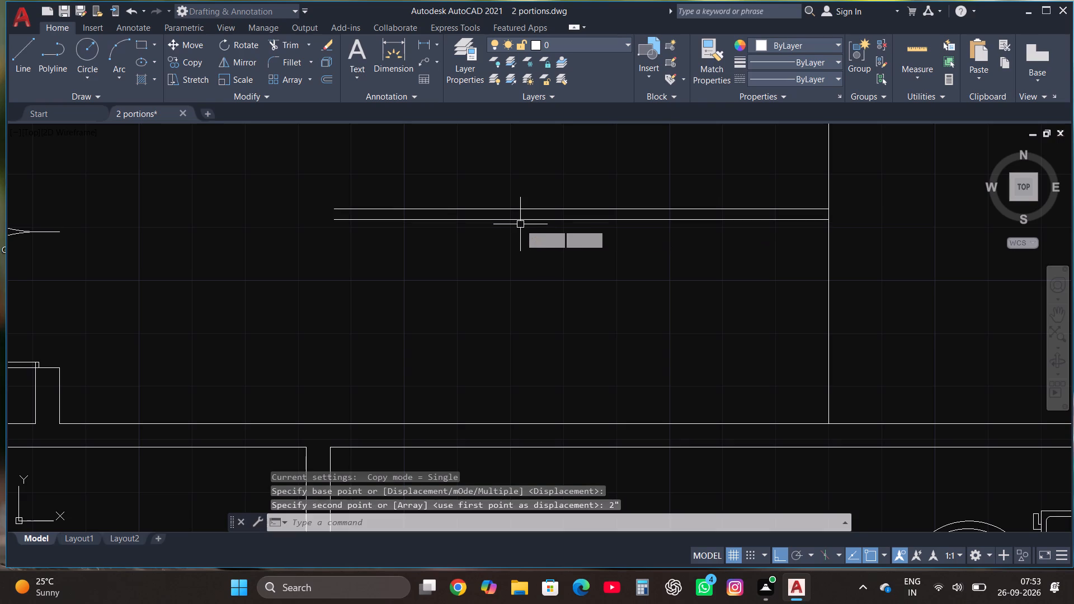
key("Escape")
Move the original east-west line 2" to the north.
left_click(522, 208)
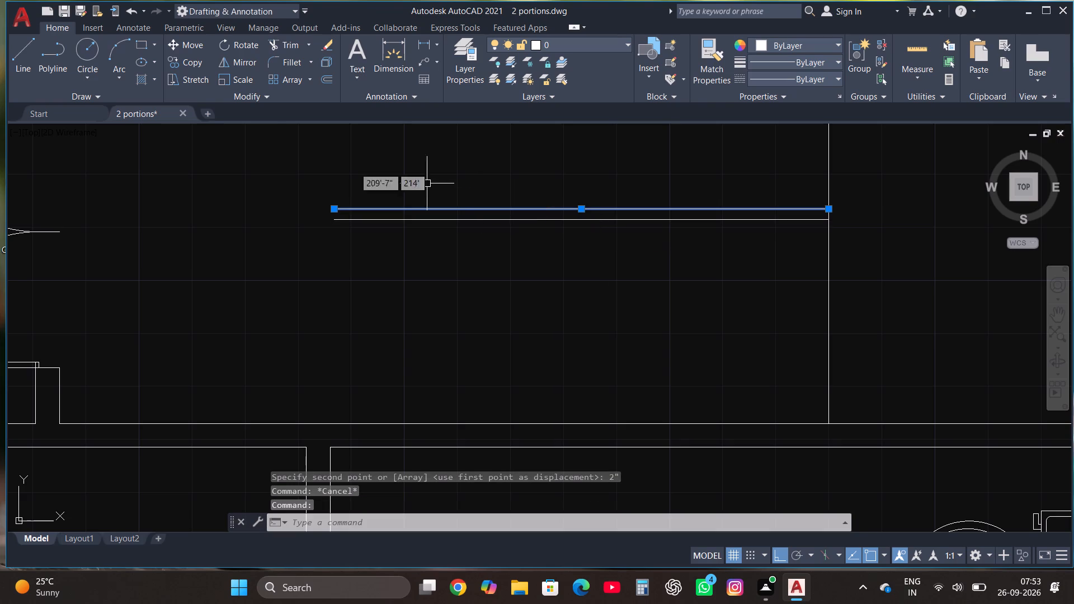
left_click(198, 43)
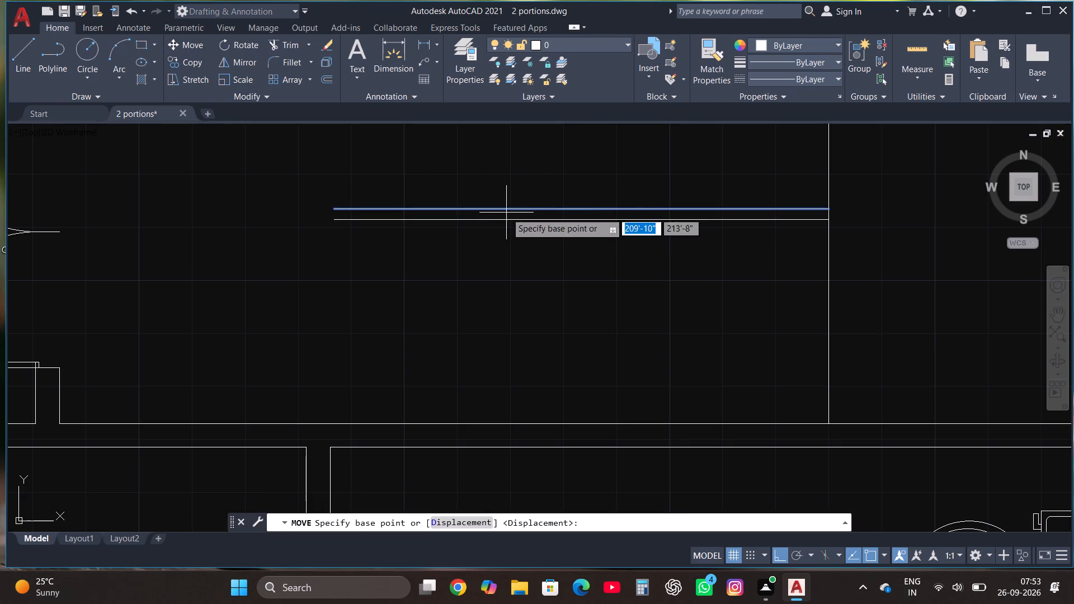
left_click(524, 210)
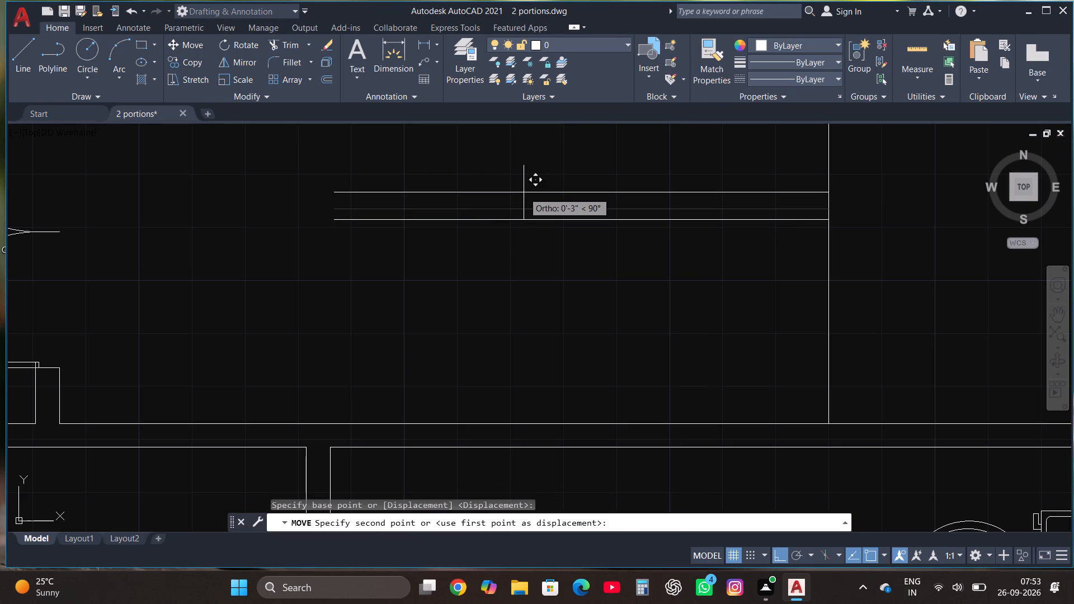
type("2\"")
key("Return")
key("Escape")
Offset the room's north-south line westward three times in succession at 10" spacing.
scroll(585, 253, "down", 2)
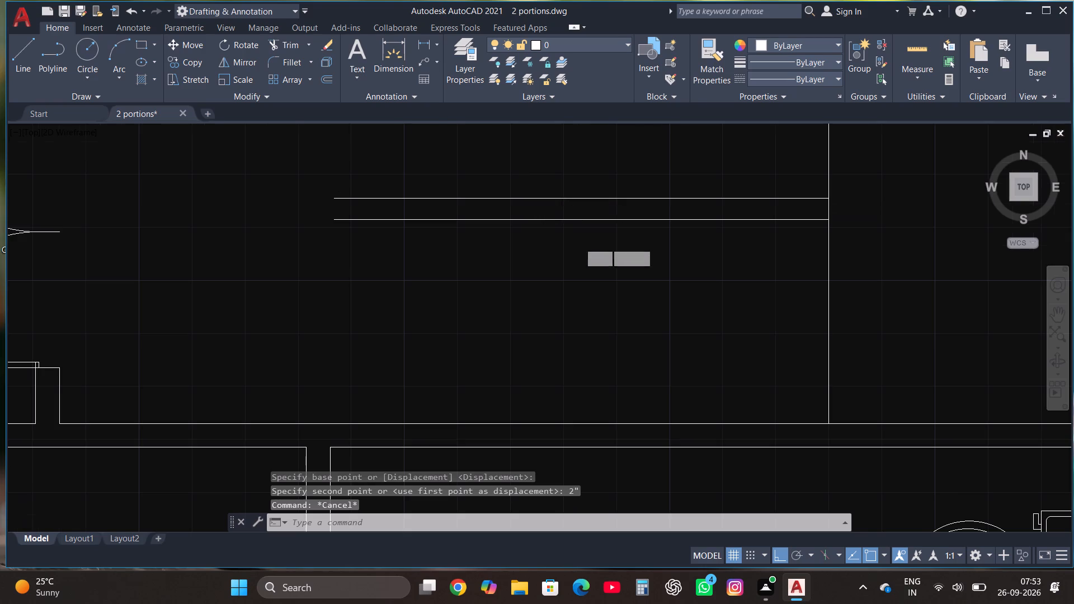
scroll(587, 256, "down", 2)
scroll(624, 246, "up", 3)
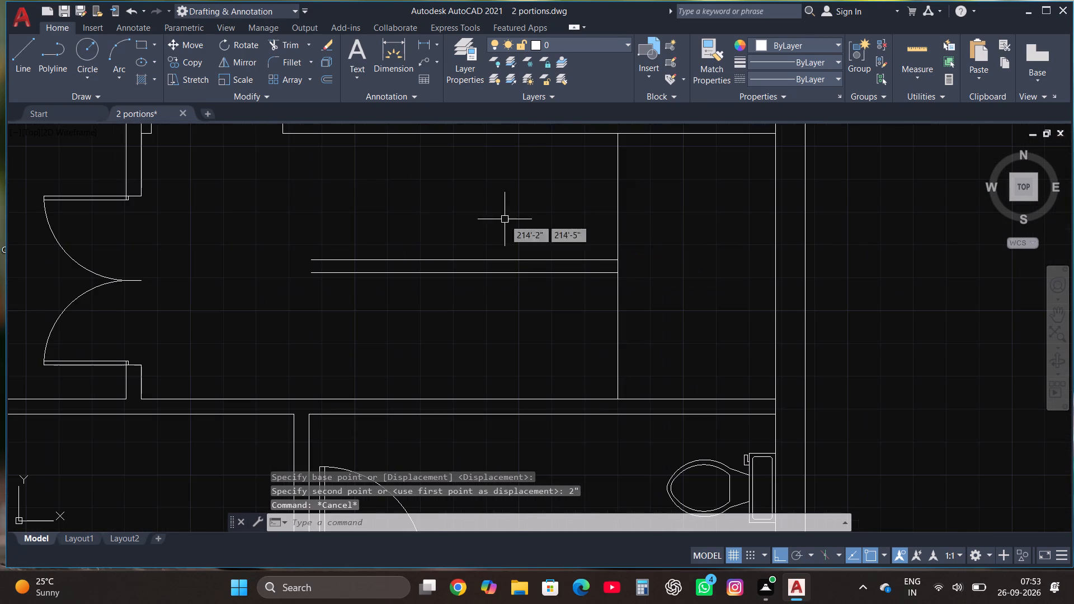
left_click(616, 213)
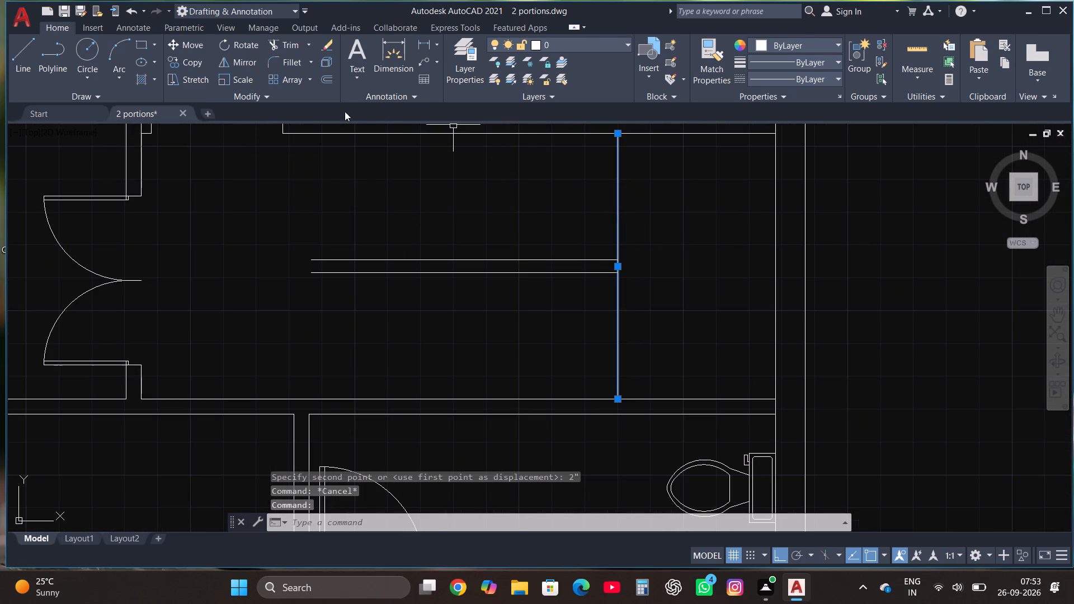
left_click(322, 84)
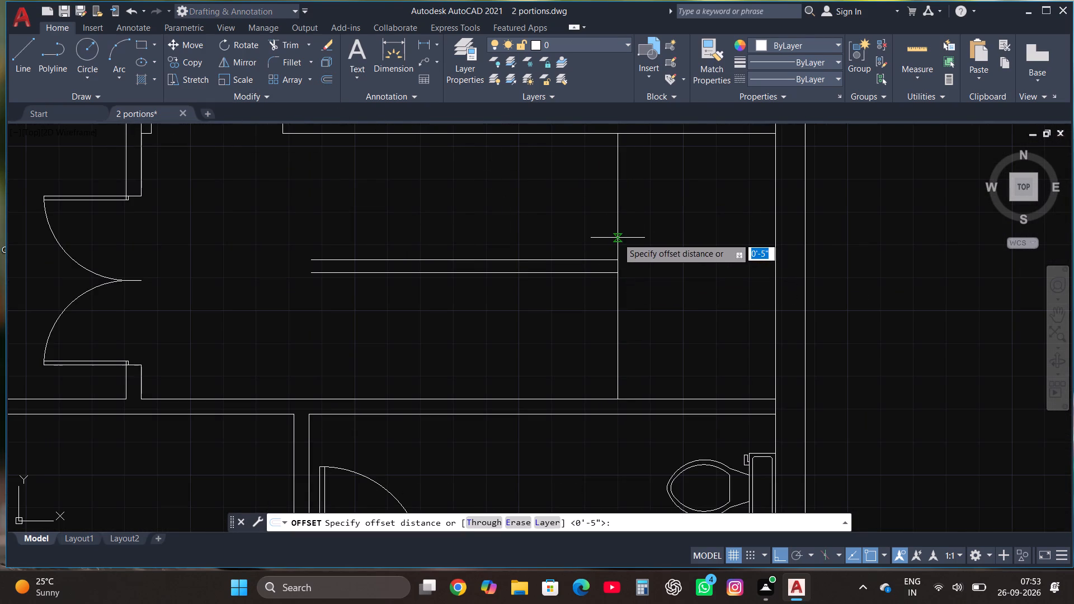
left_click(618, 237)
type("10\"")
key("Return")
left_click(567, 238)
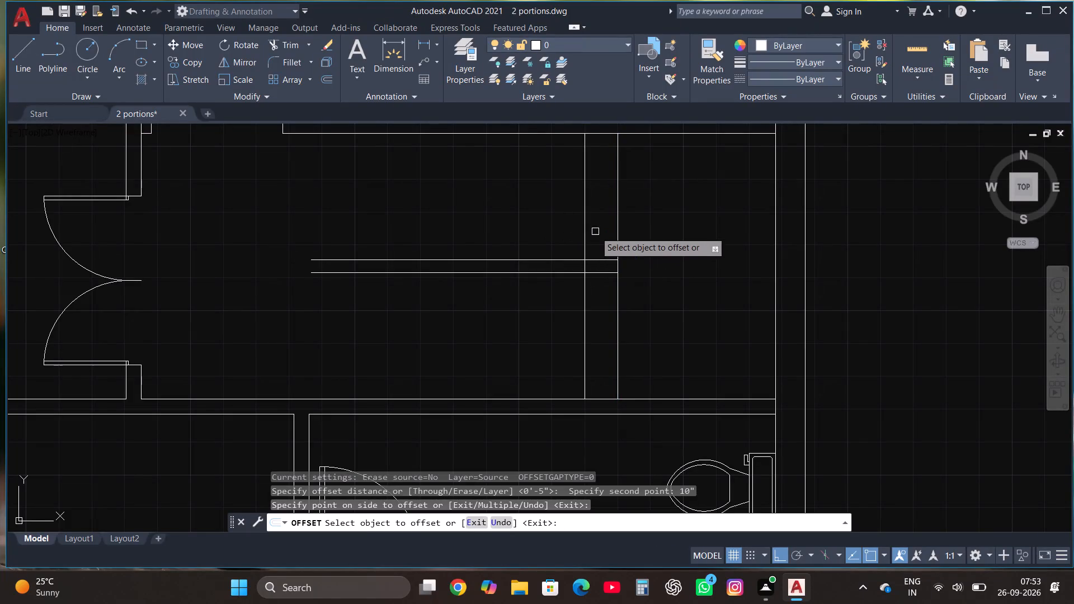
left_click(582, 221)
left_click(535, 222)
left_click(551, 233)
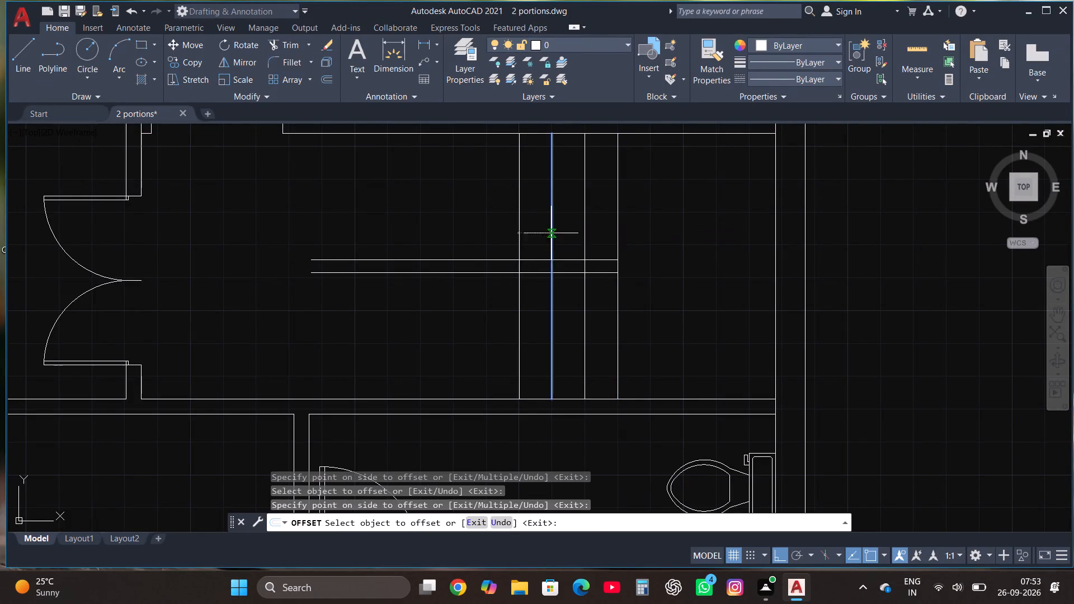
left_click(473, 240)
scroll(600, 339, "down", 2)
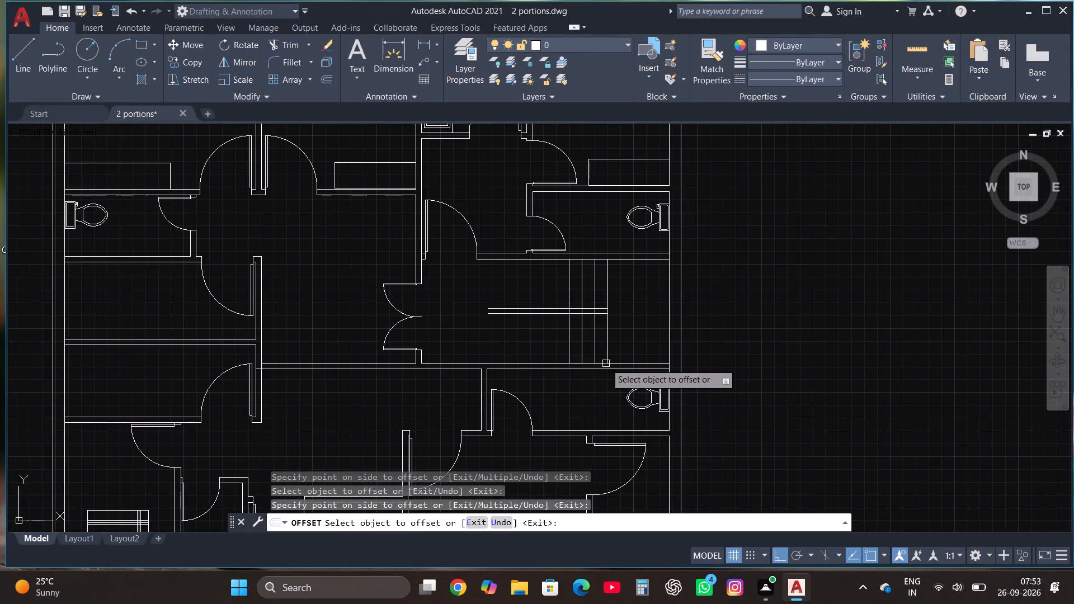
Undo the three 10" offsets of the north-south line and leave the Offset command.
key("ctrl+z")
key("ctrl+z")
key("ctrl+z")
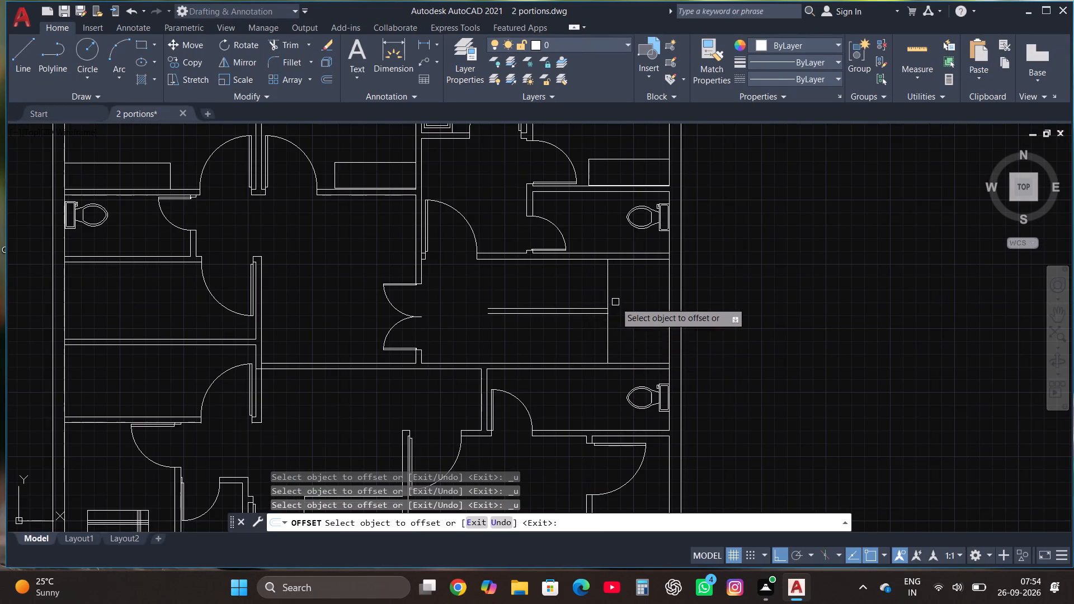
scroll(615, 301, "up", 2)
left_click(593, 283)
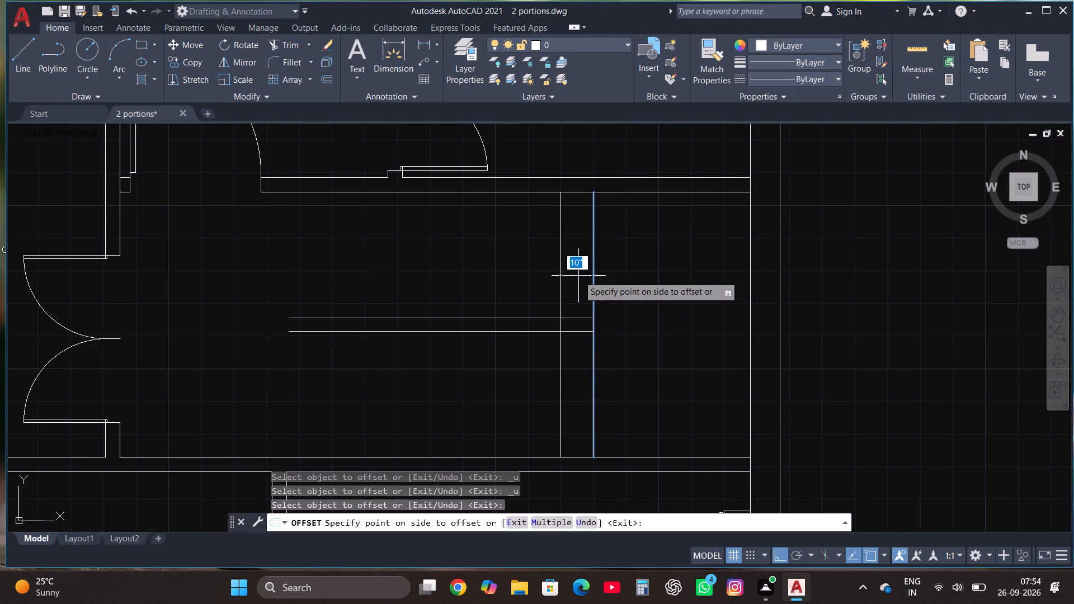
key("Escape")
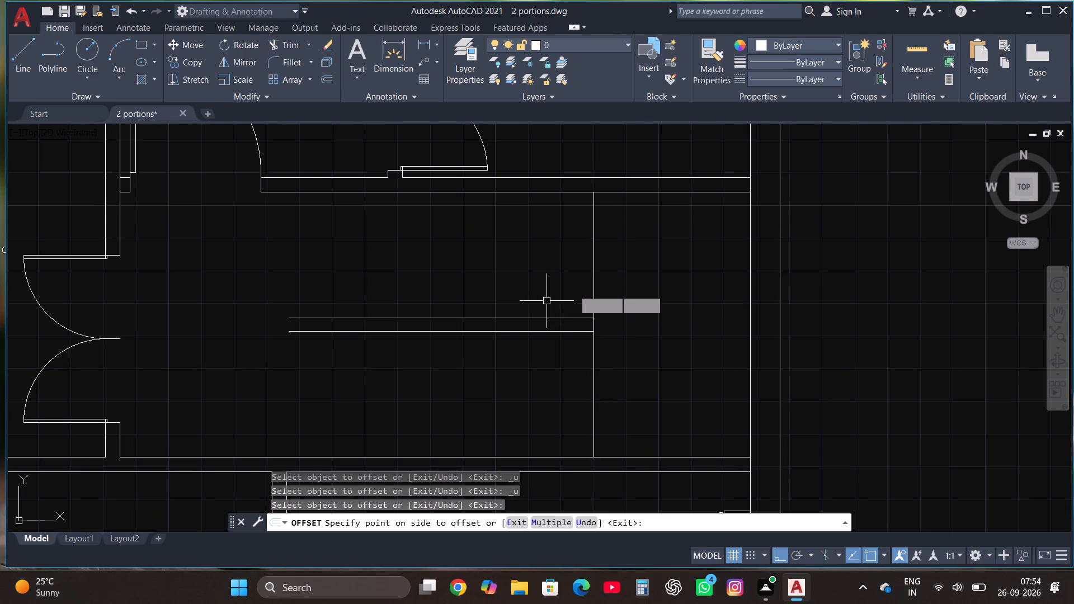
Offset the north-south line westward six times in succession at 8" spacing to form the first stair treads.
left_click(595, 281)
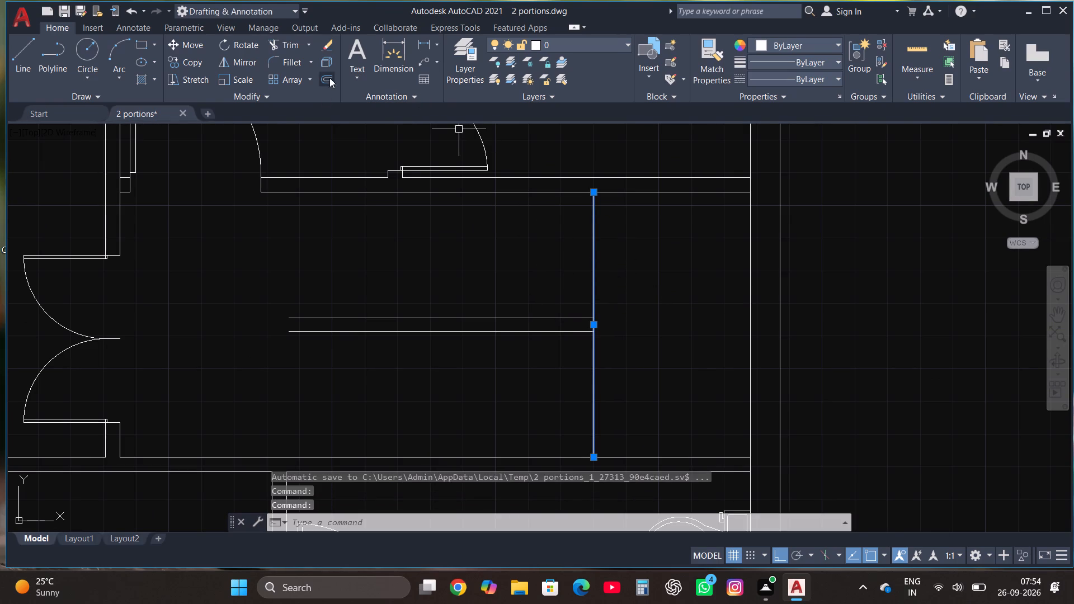
left_click(329, 78)
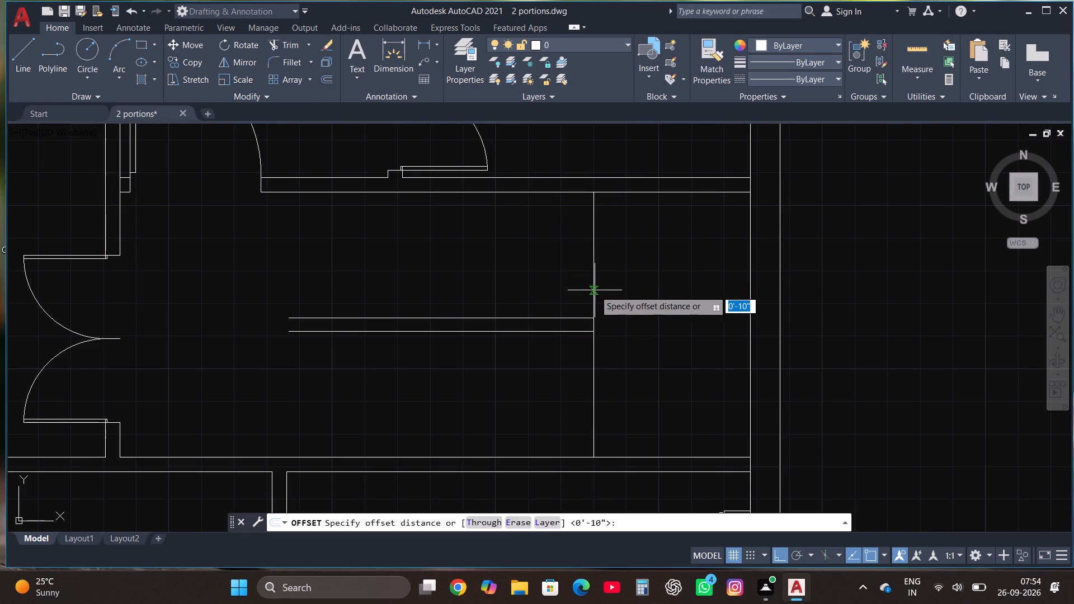
left_click(595, 290)
type("8\"")
key("Return")
left_click(572, 291)
left_click(566, 284)
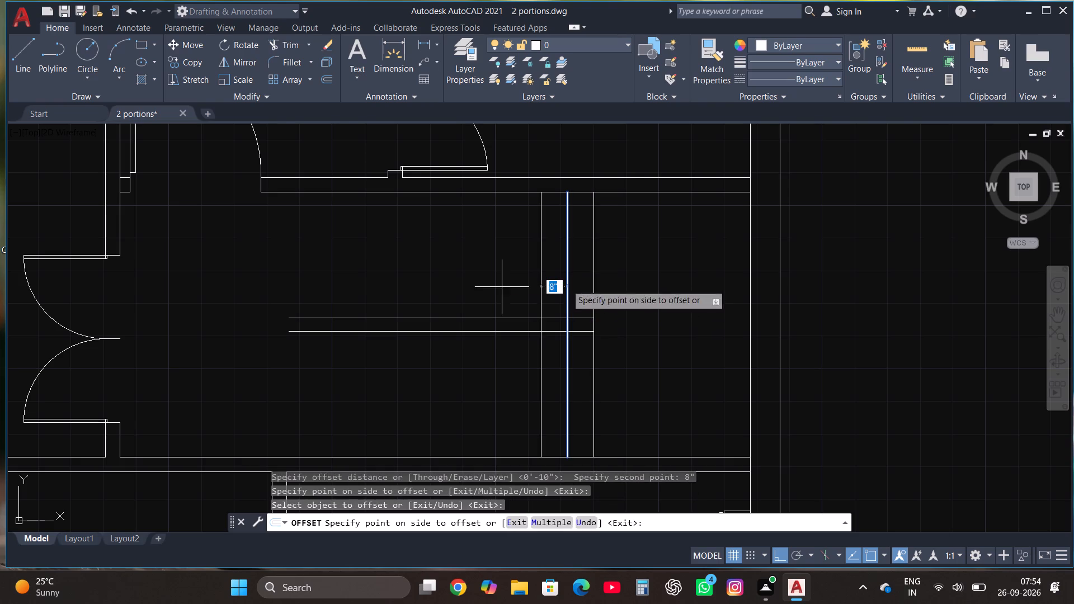
left_click(499, 287)
left_click(536, 283)
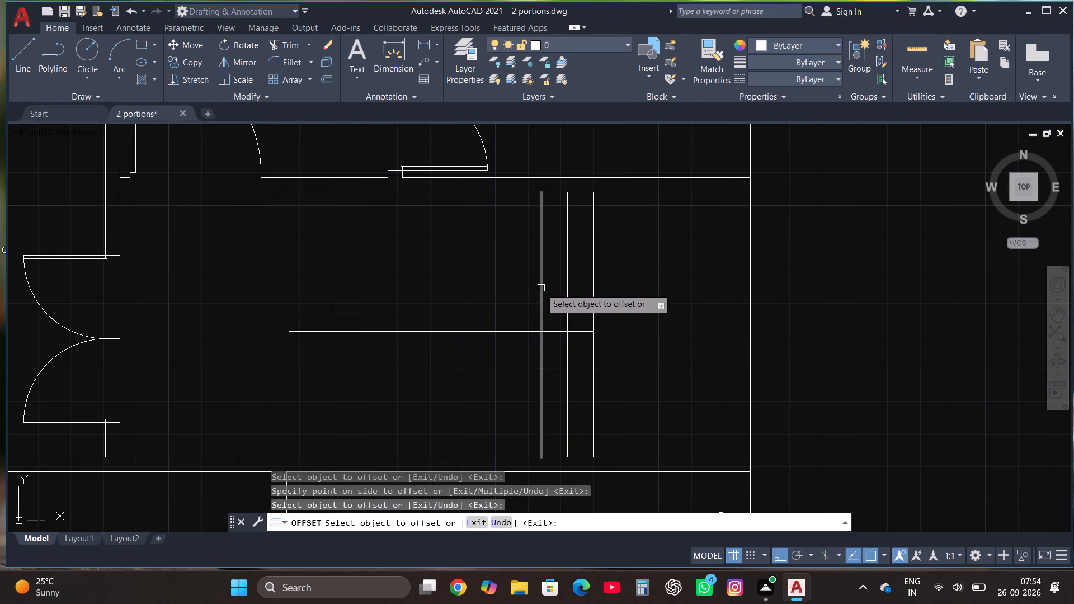
left_click(541, 288)
left_click(494, 286)
left_click(515, 299)
left_click(466, 276)
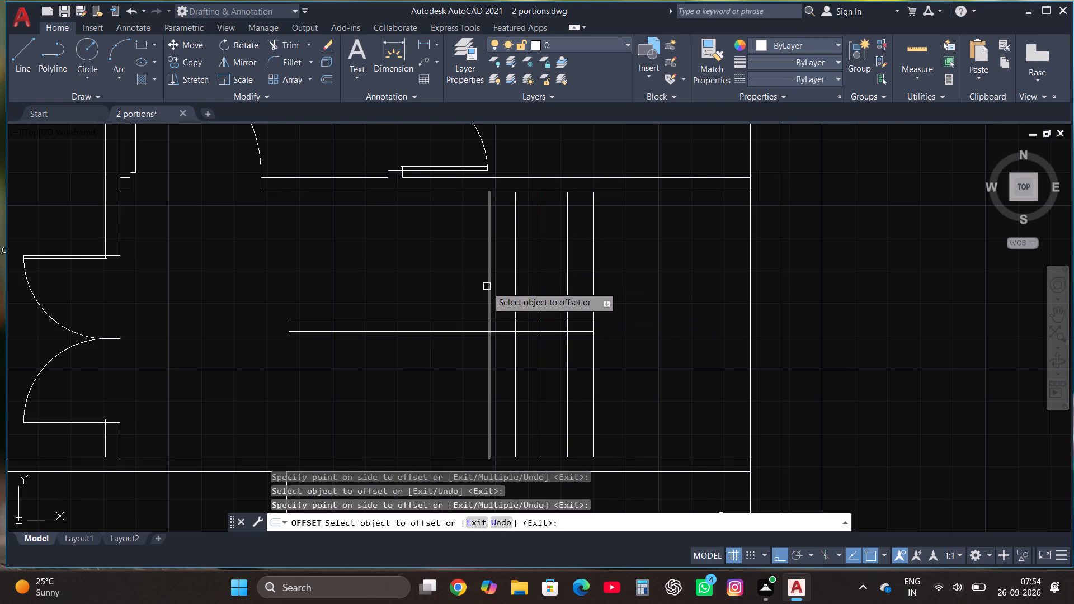
left_click(487, 286)
left_click(455, 286)
left_click(465, 290)
left_click(409, 287)
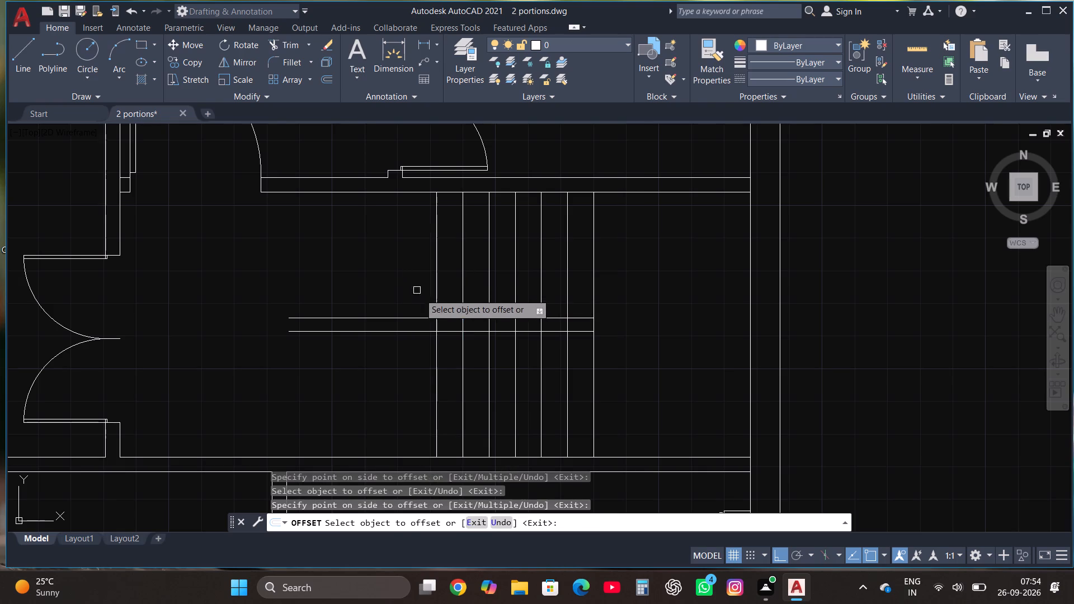
Continue the 8" offsets with five more tread lines westward from the last one, then end the command.
left_click(439, 307)
left_click(384, 291)
left_click(406, 300)
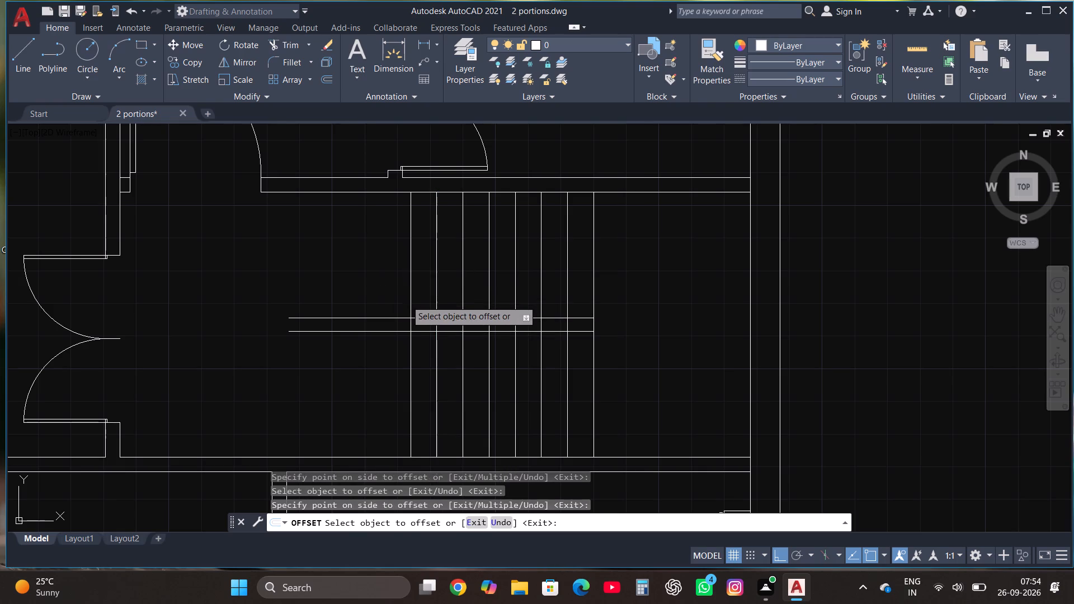
left_click(411, 304)
left_click(380, 300)
left_click(385, 300)
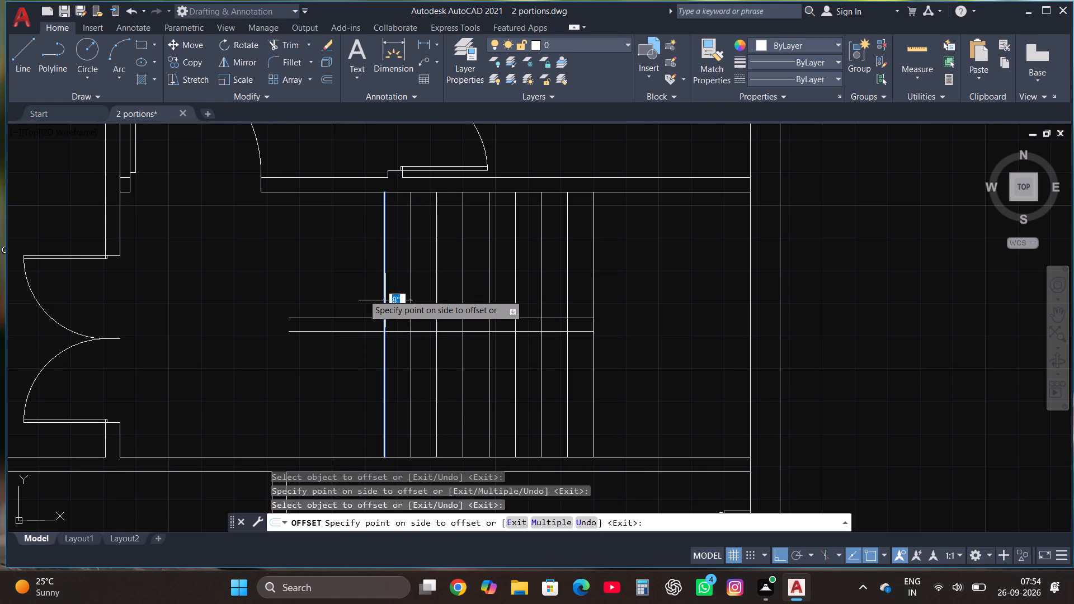
left_click(357, 292)
left_click(357, 291)
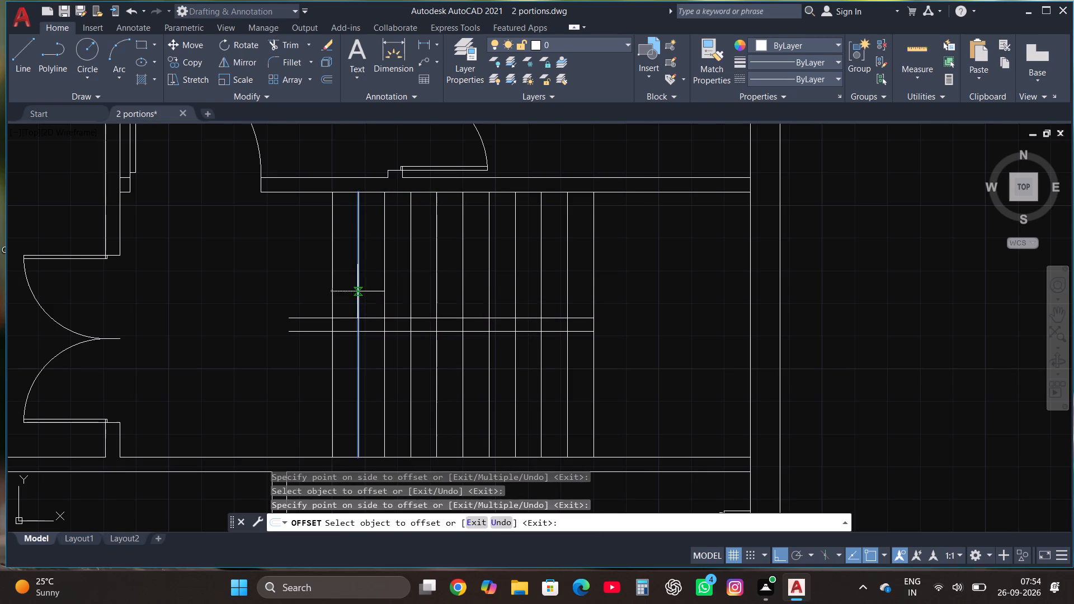
left_click(333, 278)
left_click(331, 275)
left_click(313, 274)
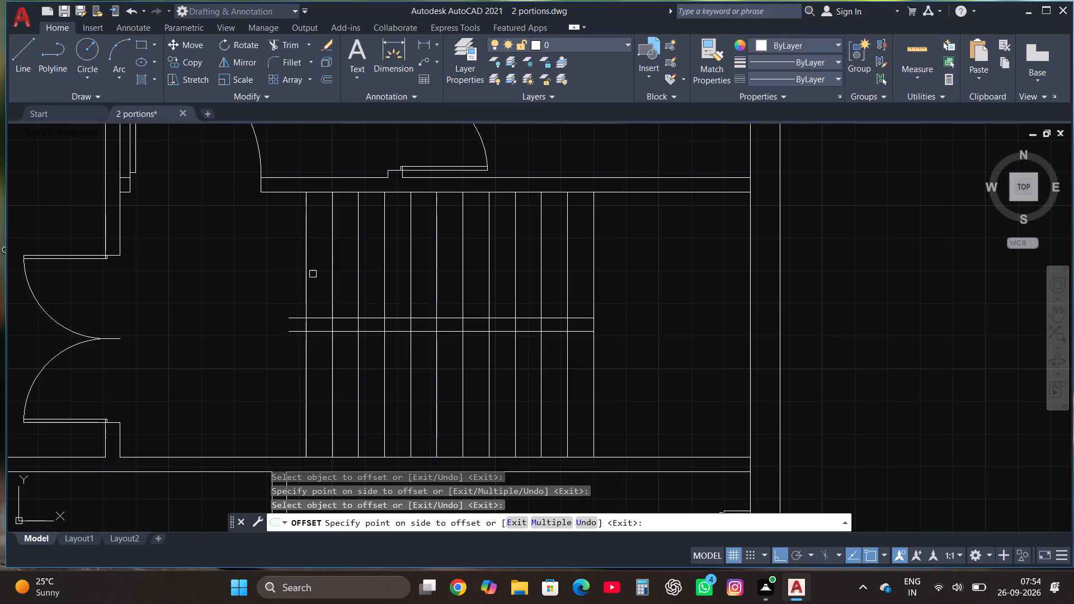
scroll(477, 318, "down", 1)
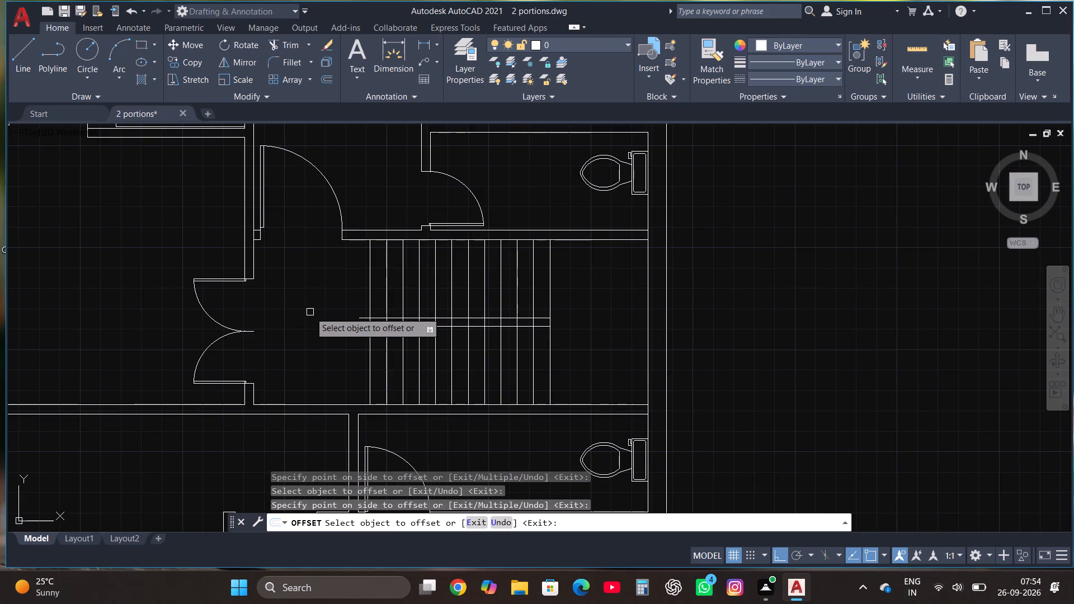
scroll(306, 321, "up", 2)
key("Escape")
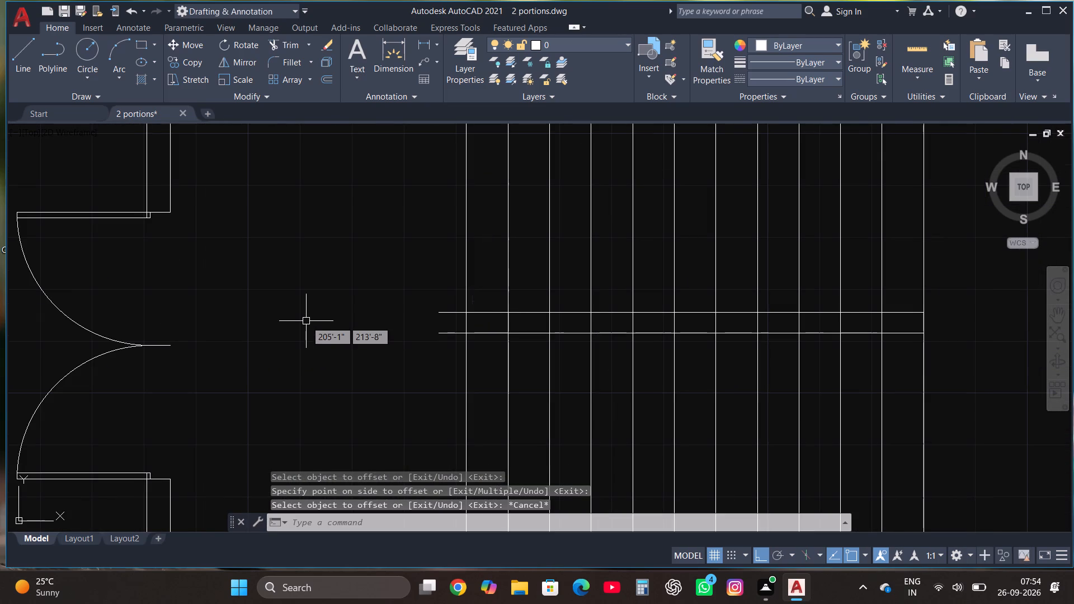
Trim the ends of both east-west lines that project west of the westernmost tread line.
left_click(300, 53)
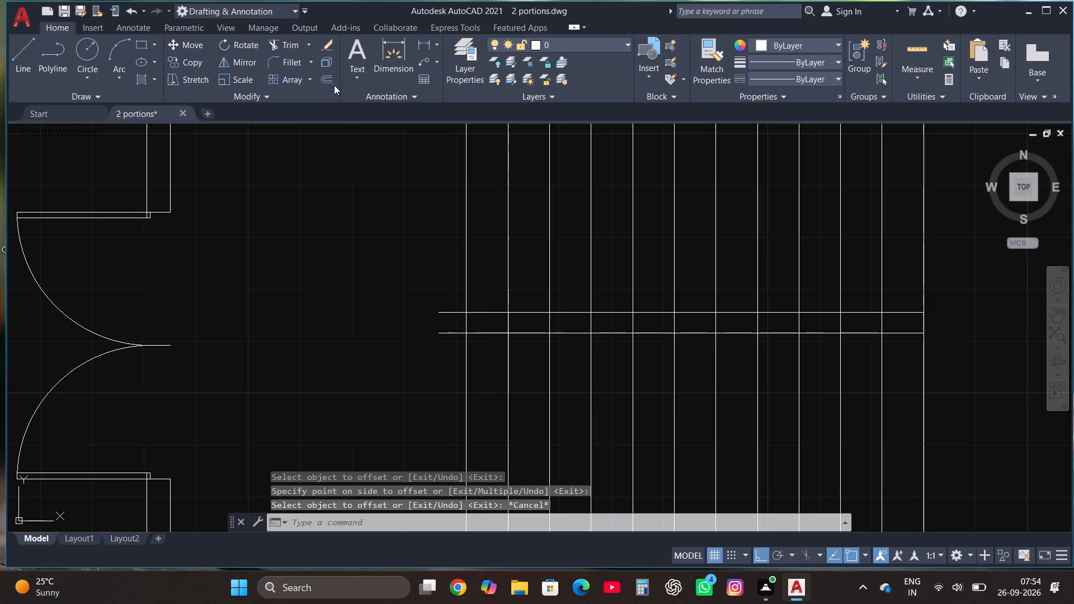
left_click(289, 49)
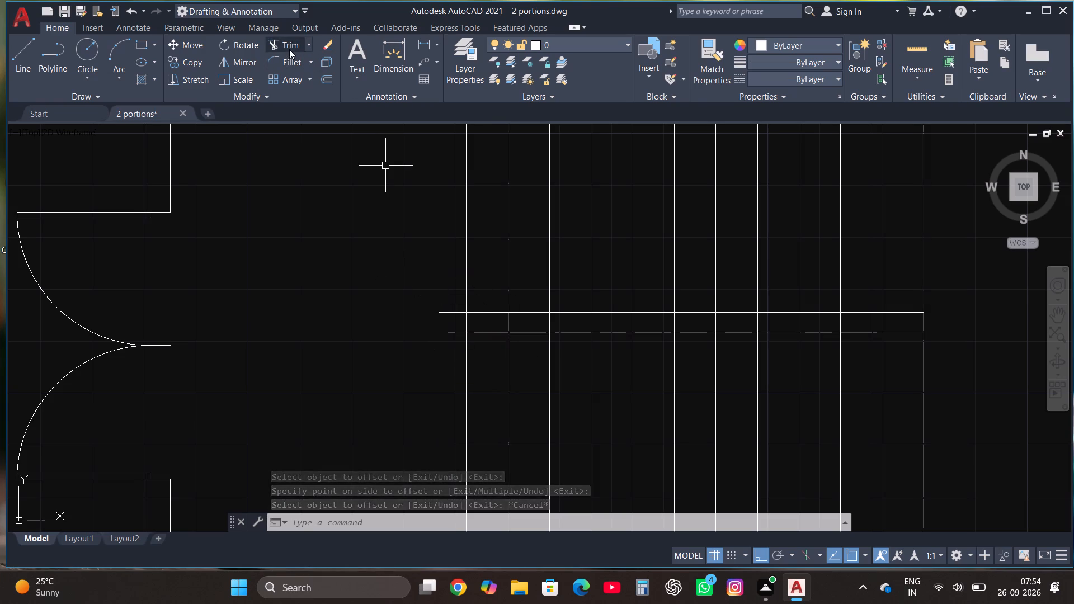
left_click(445, 357)
left_click(449, 291)
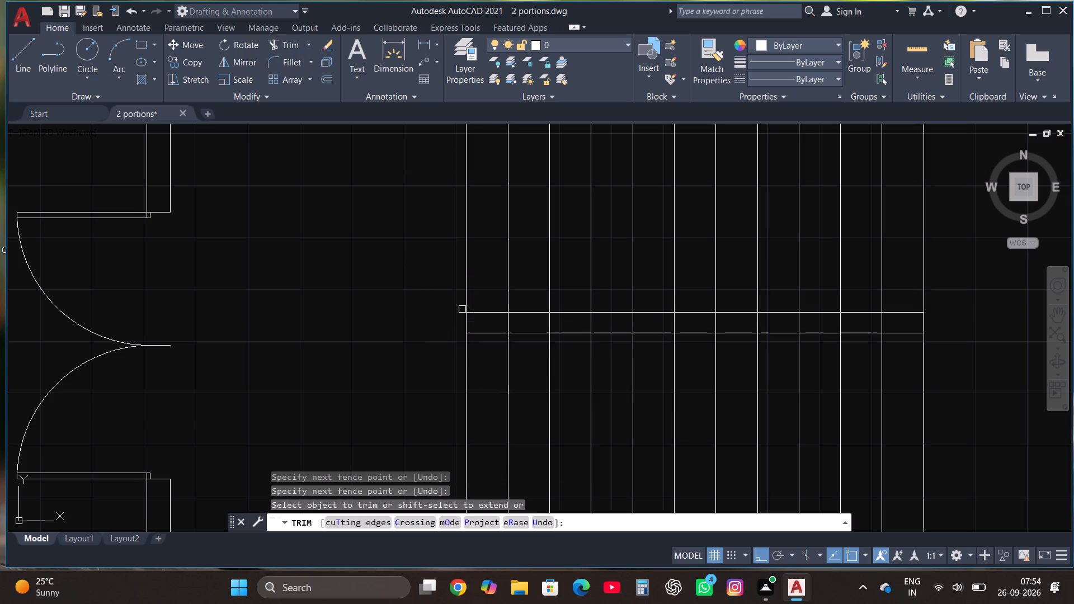
Trim the inner tread lines between the two east-west lines, keeping the easternmost and westernmost ones whole.
left_click(493, 326)
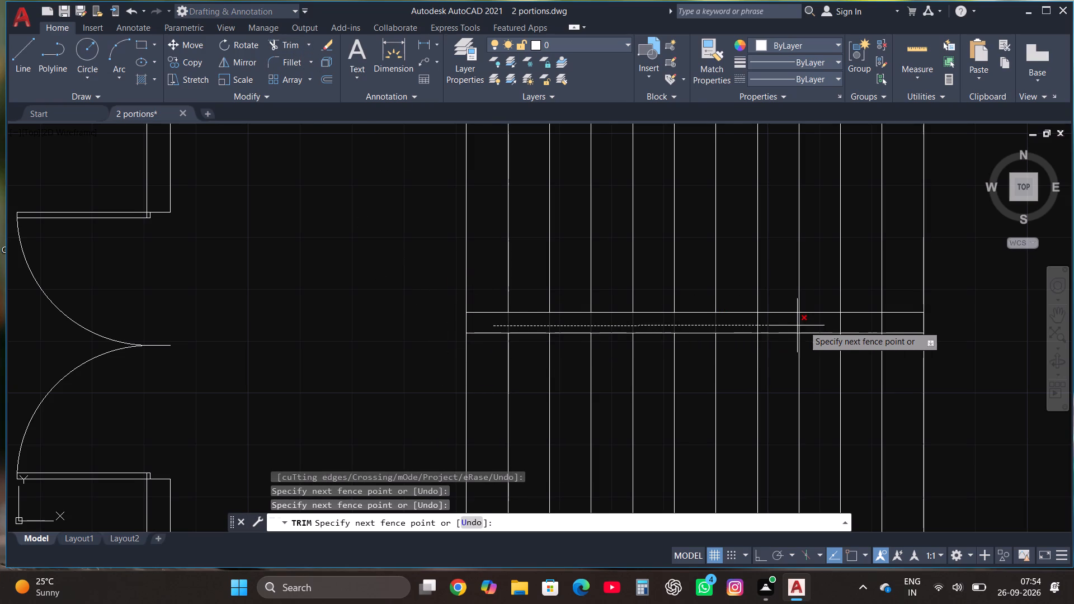
left_click(894, 324)
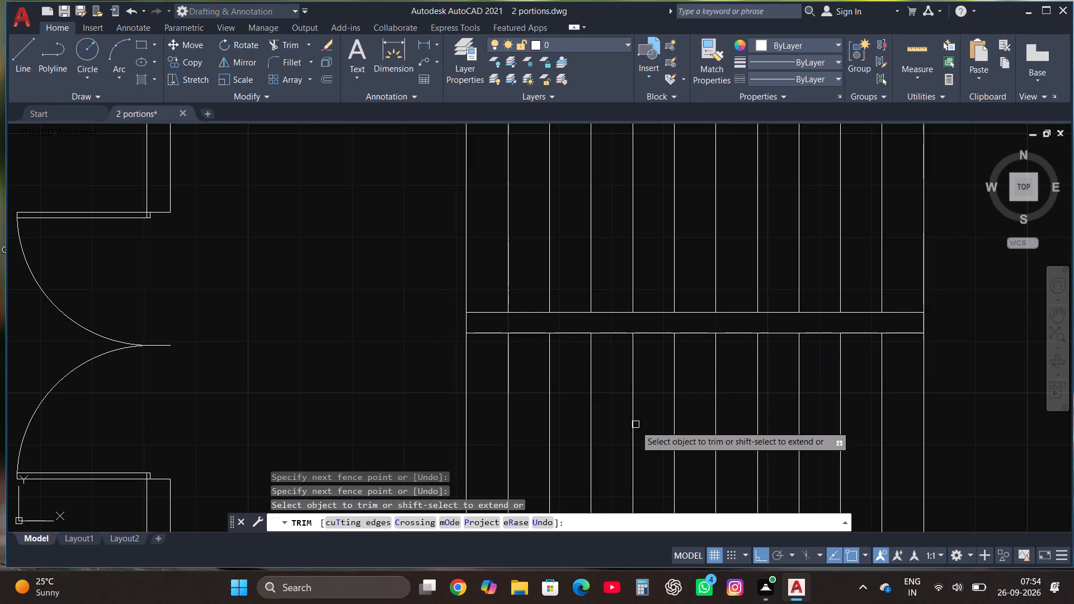
scroll(635, 434, "down", 2)
key("Escape")
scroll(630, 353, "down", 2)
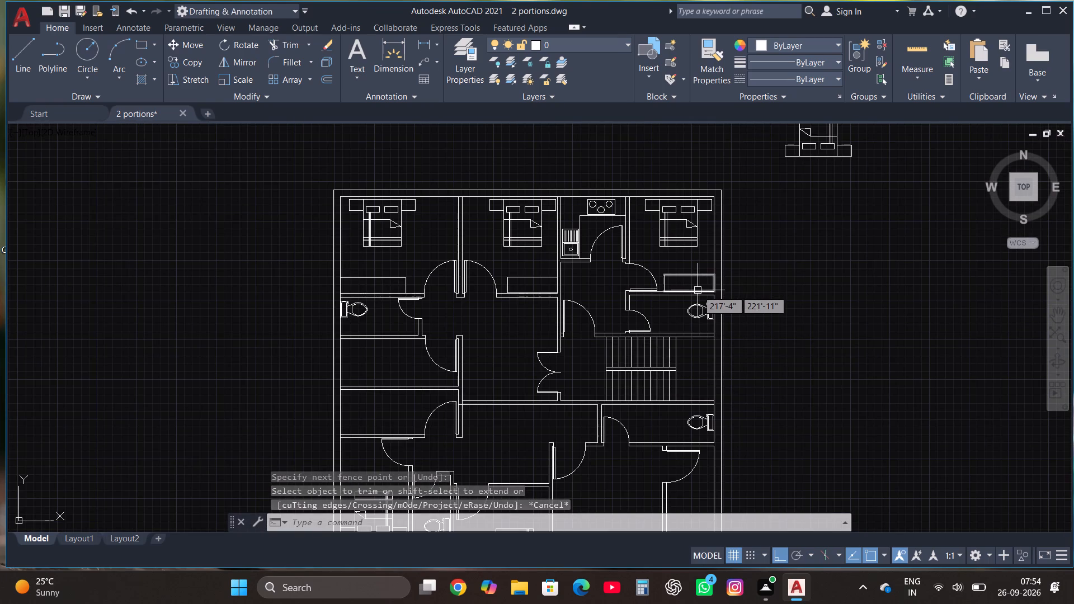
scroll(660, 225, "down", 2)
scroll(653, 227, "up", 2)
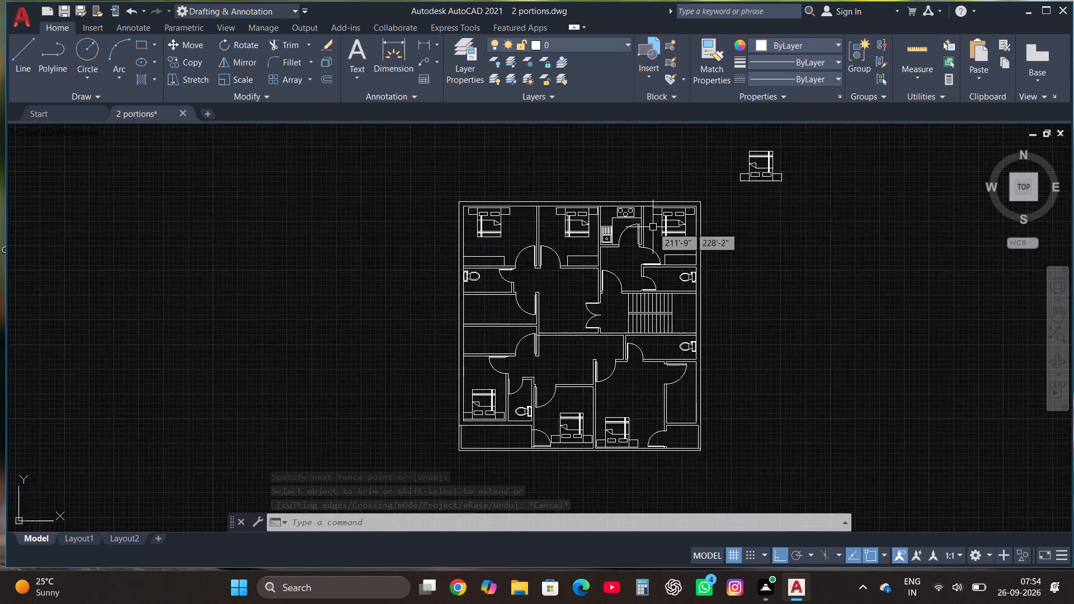
Copy the kitchen's sink unit, stove and both counter edge lines to the empty area east of the floor plan.
scroll(653, 227, "up", 2)
scroll(486, 263, "up", 2)
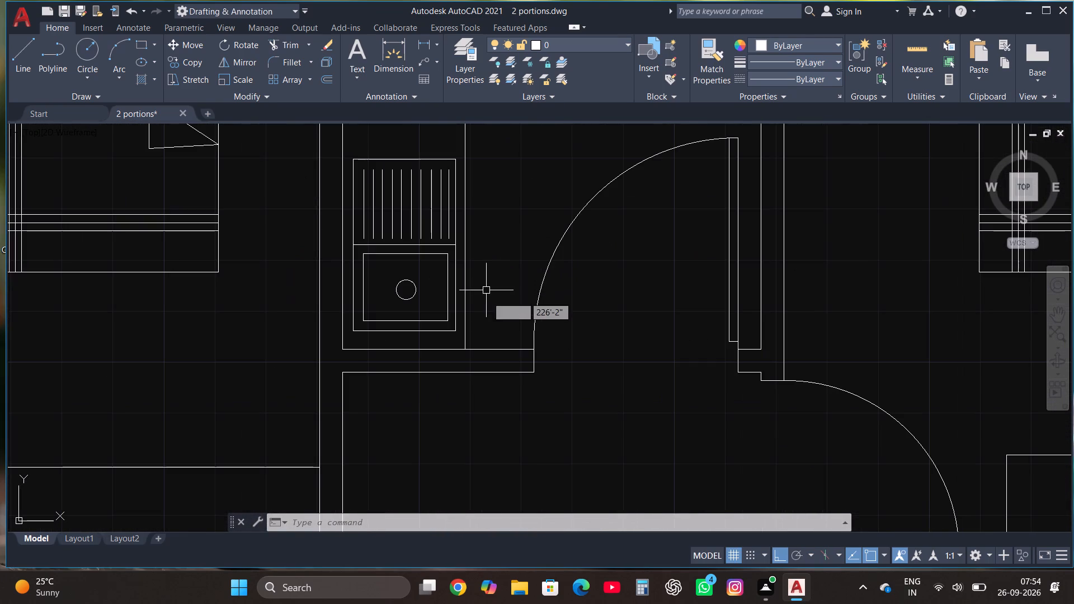
left_click(482, 341)
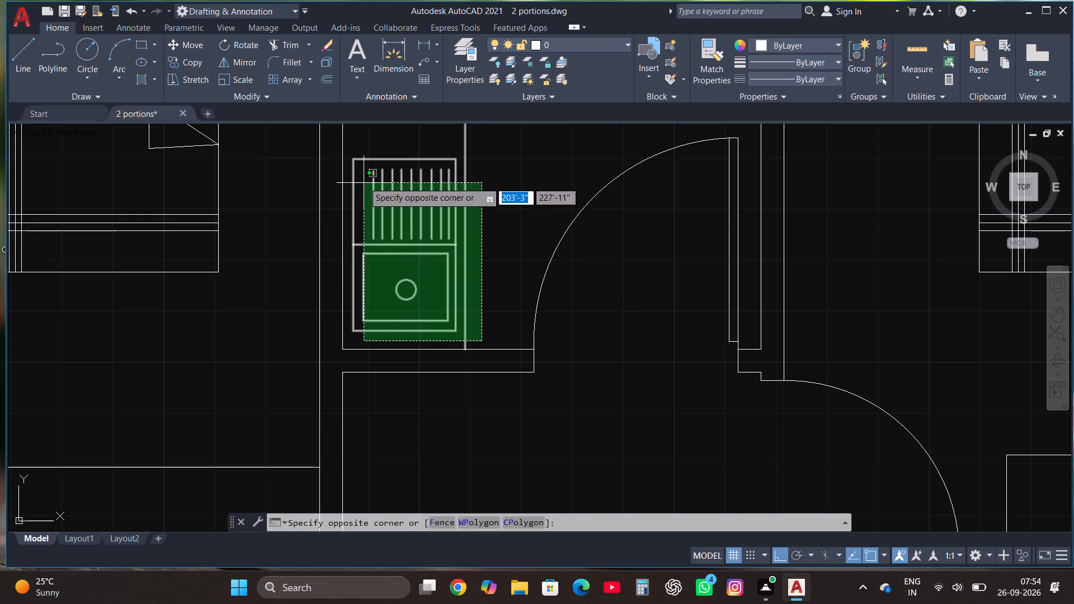
left_click(350, 154)
scroll(440, 337, "down", 2)
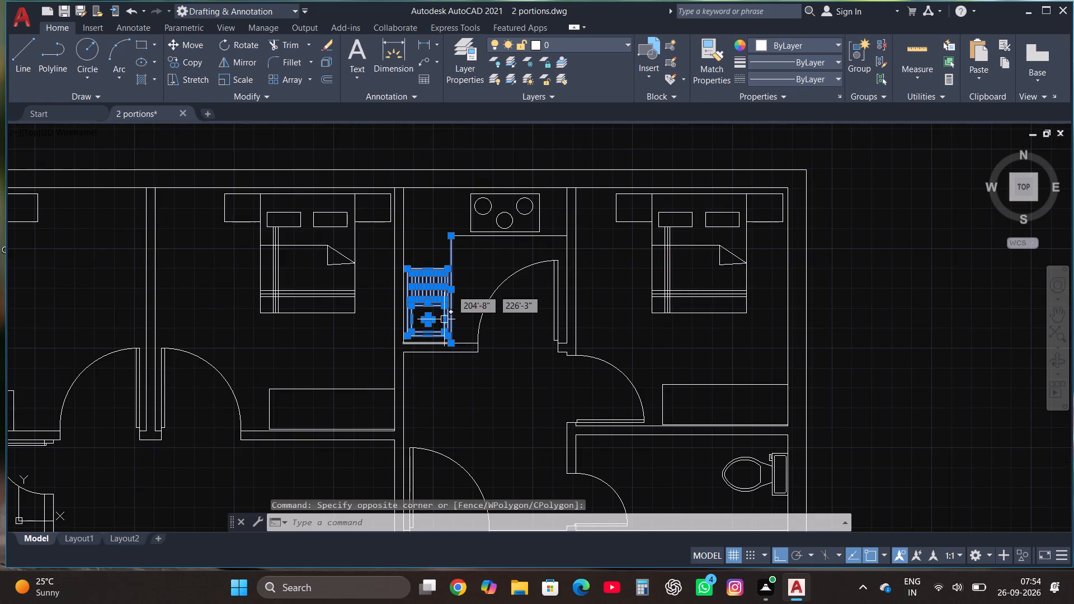
scroll(526, 229, "up", 1)
left_click(569, 258)
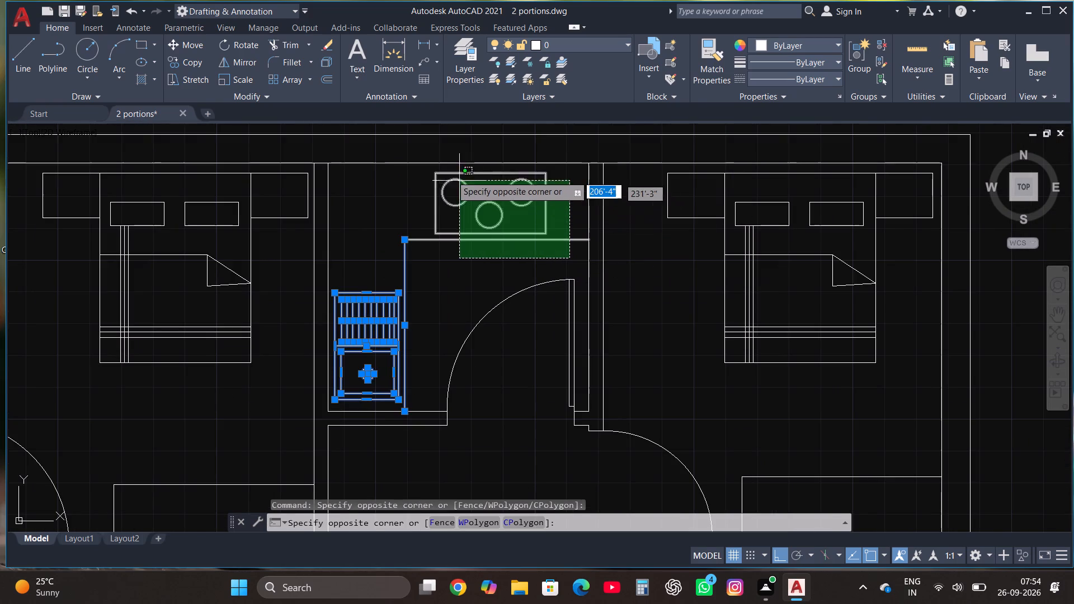
left_click(422, 171)
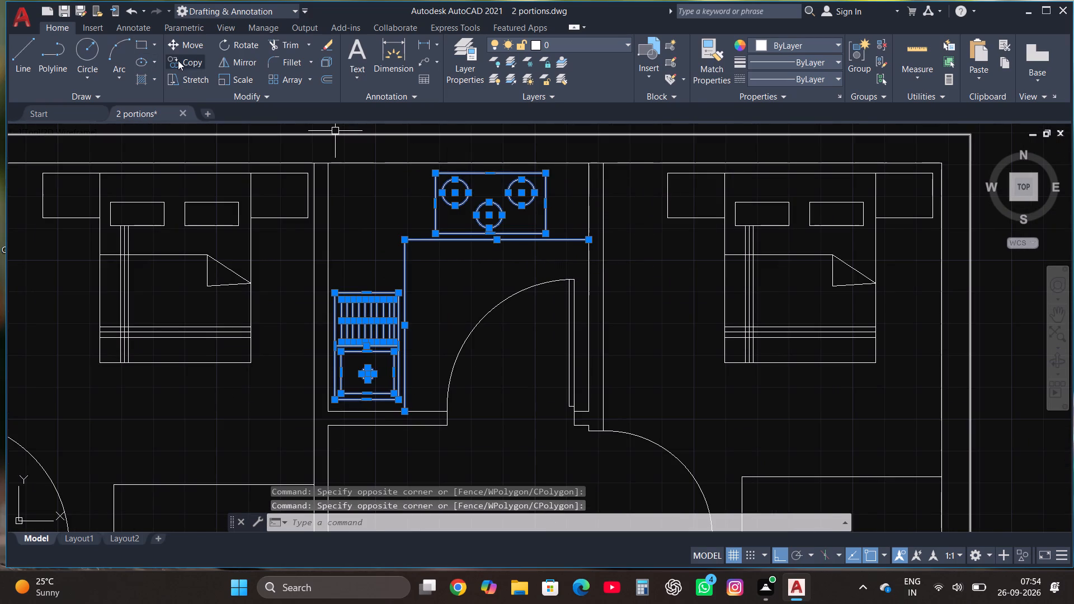
left_click(191, 62)
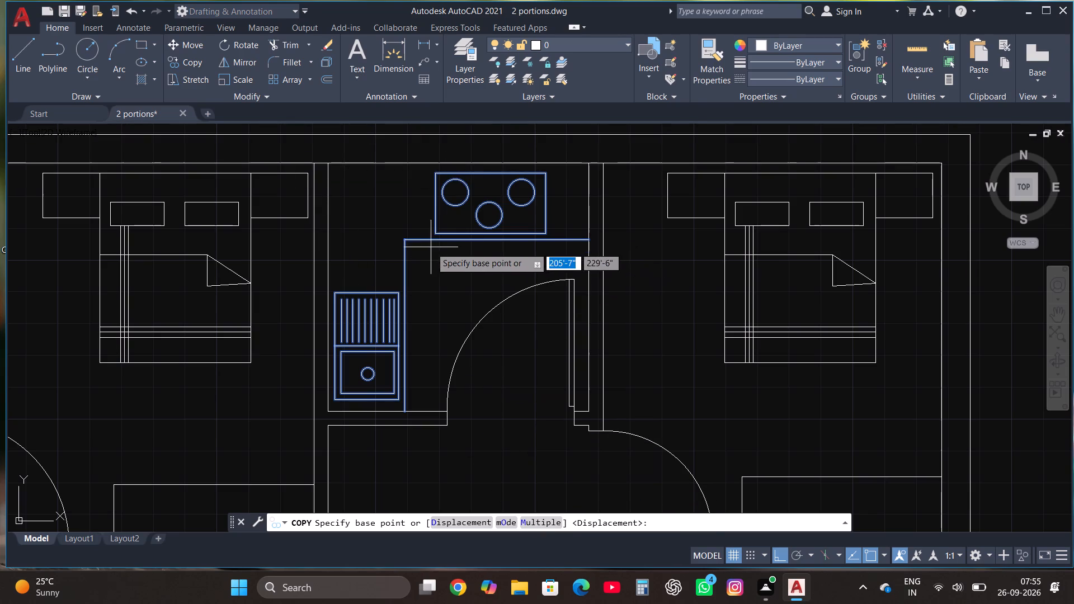
left_click(390, 263)
scroll(281, 285, "down", 4)
scroll(461, 293, "up", 3)
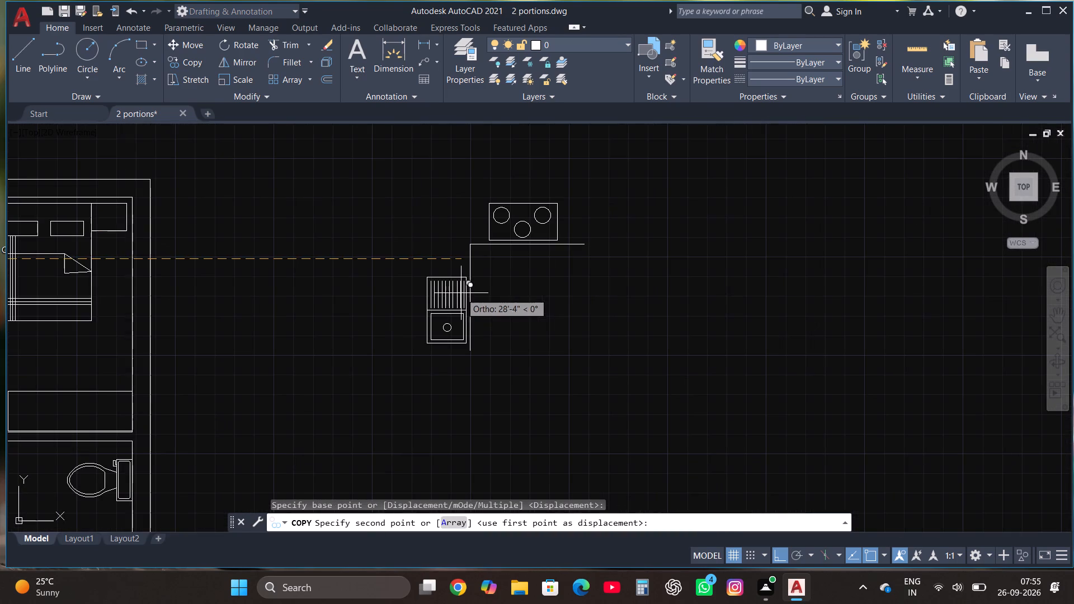
left_click(461, 293)
key("Escape")
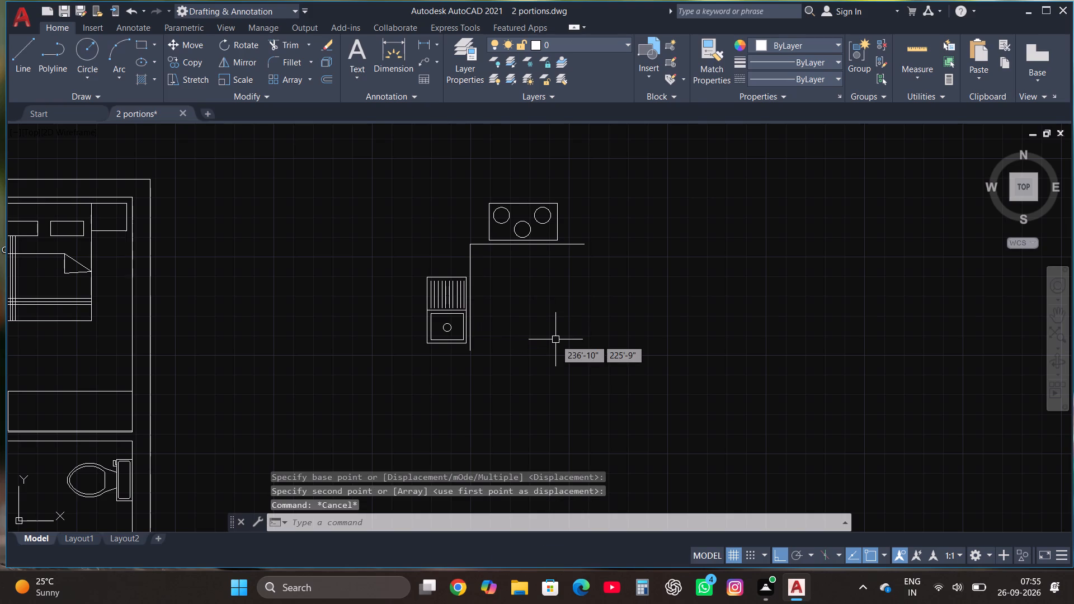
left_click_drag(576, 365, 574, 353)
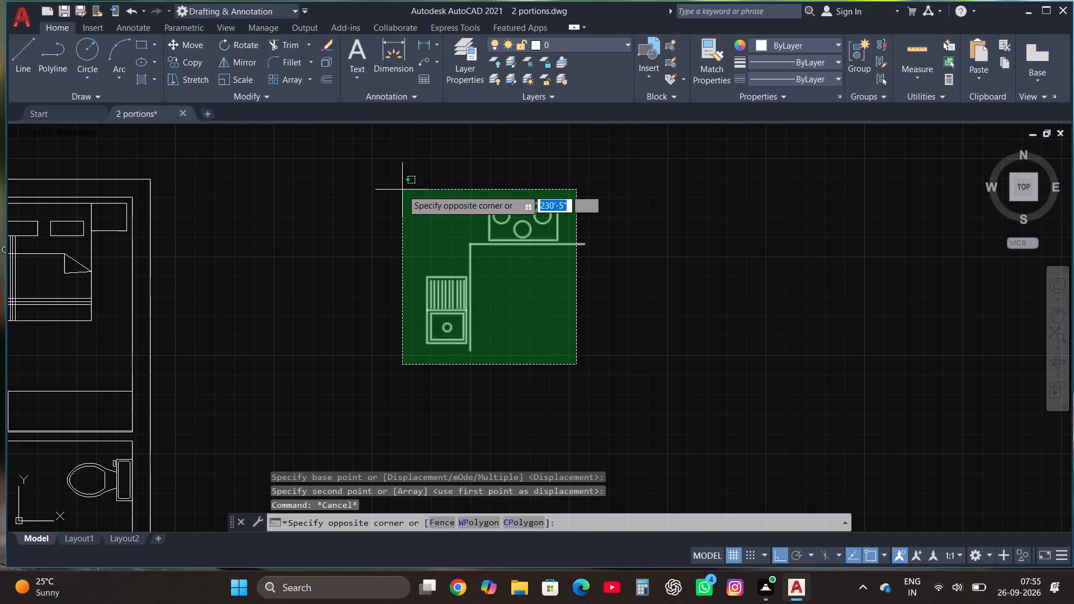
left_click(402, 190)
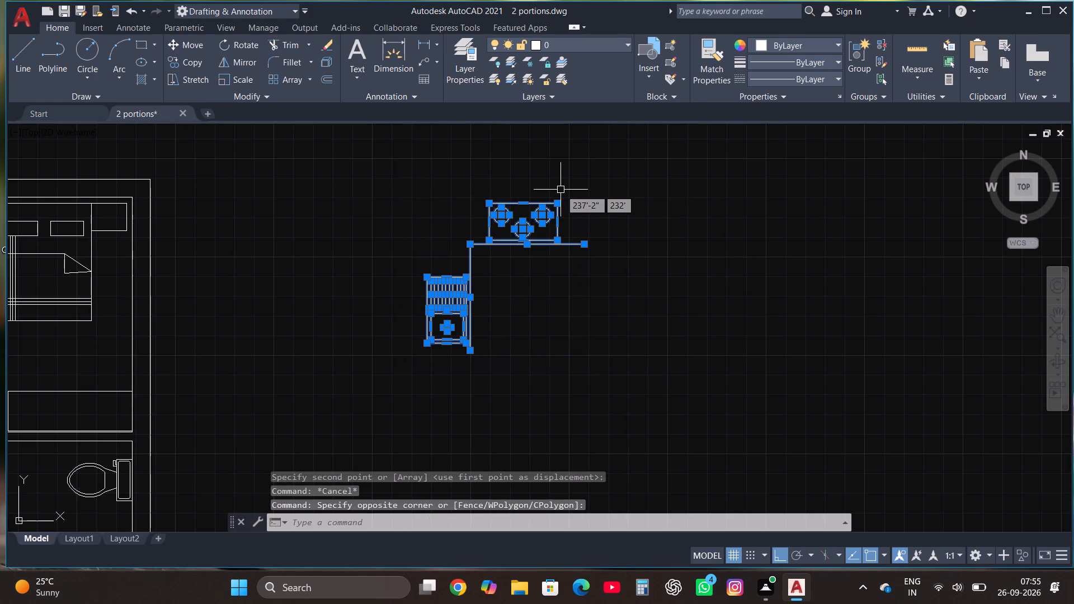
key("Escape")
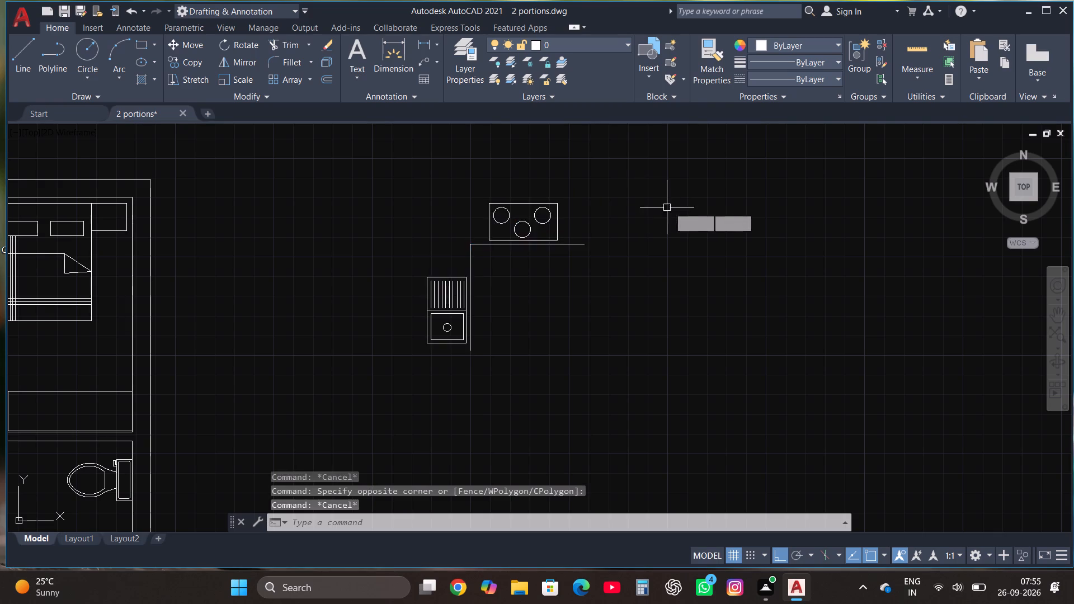
Scale down the door of the narrow room on the plan's southeast side, using its hinge corner at the wall as base point.
scroll(677, 210, "down", 3)
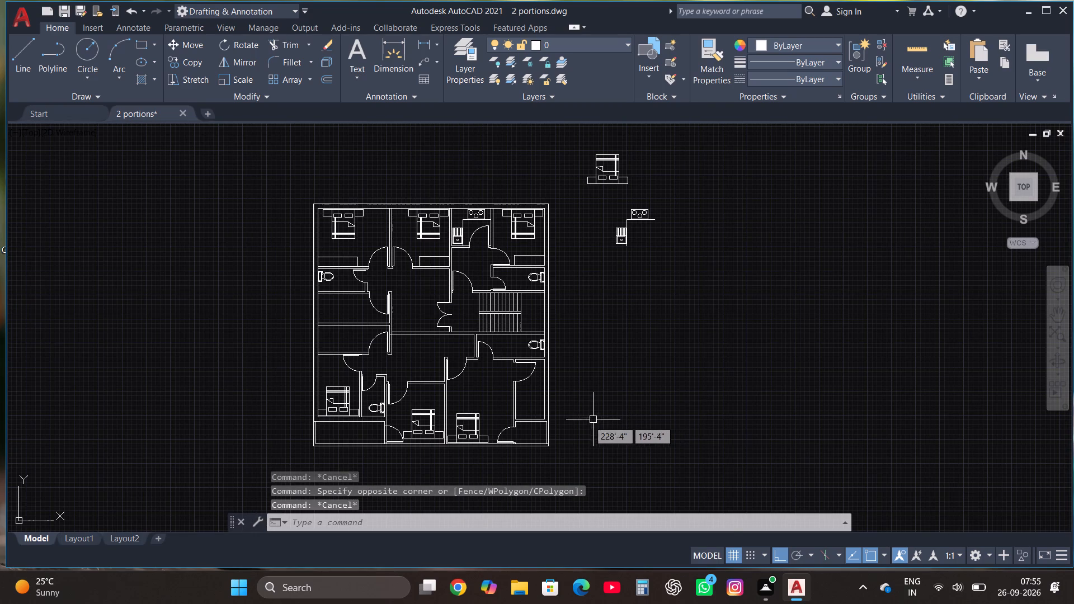
scroll(560, 435, "up", 2)
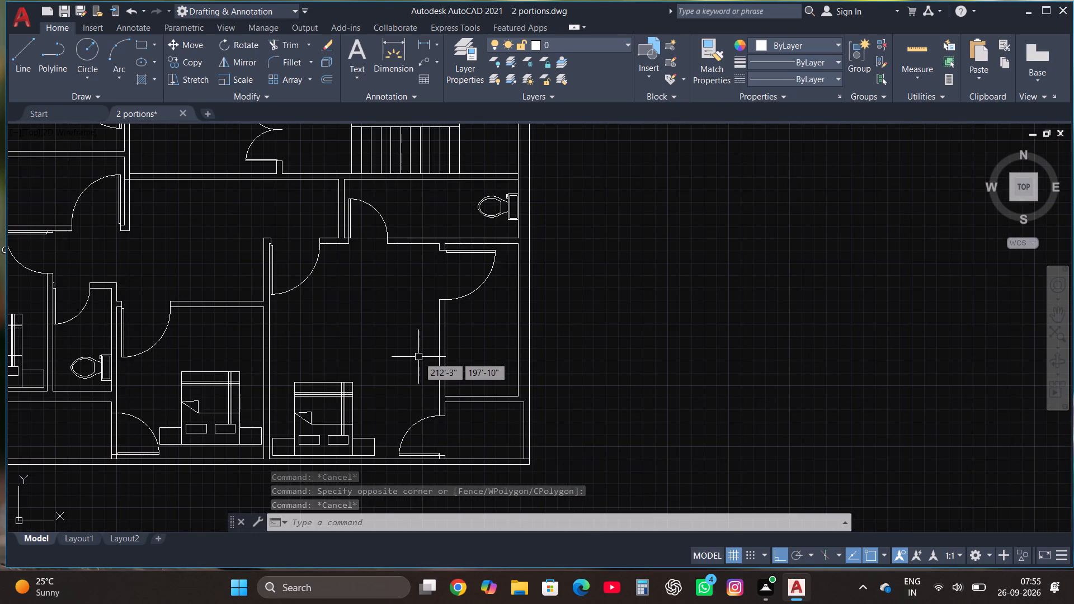
scroll(418, 356, "up", 1)
left_click(506, 252)
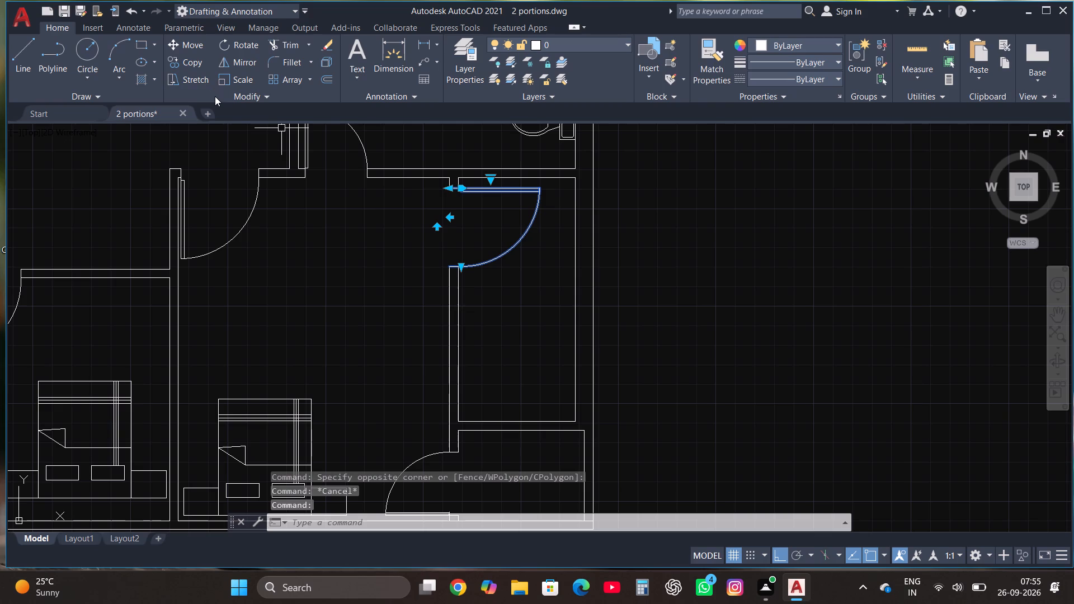
scroll(430, 135, "down", 1)
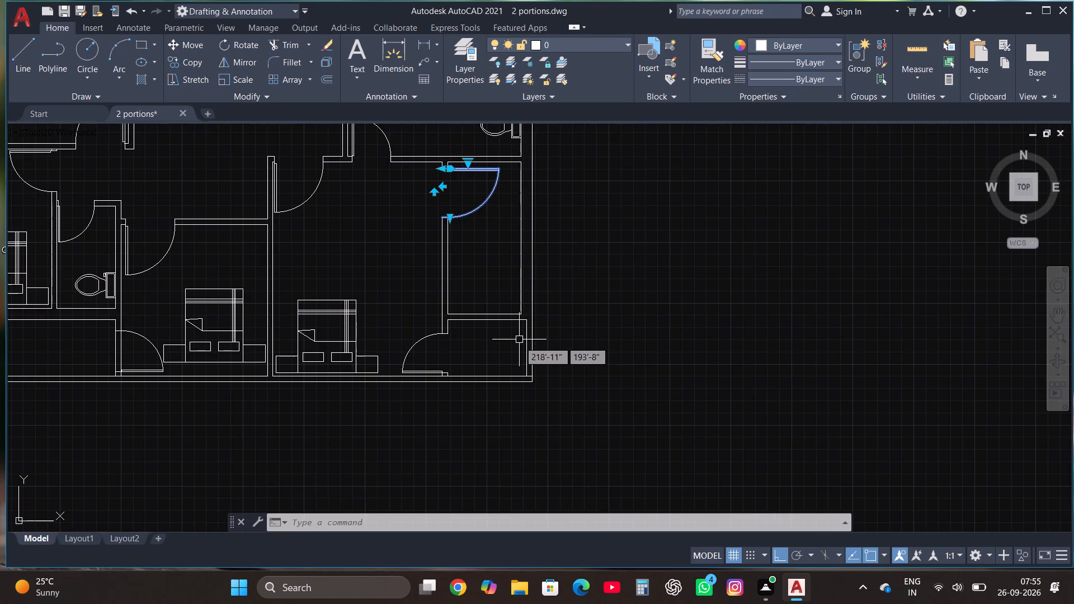
scroll(516, 349, "down", 1)
scroll(510, 324, "up", 2)
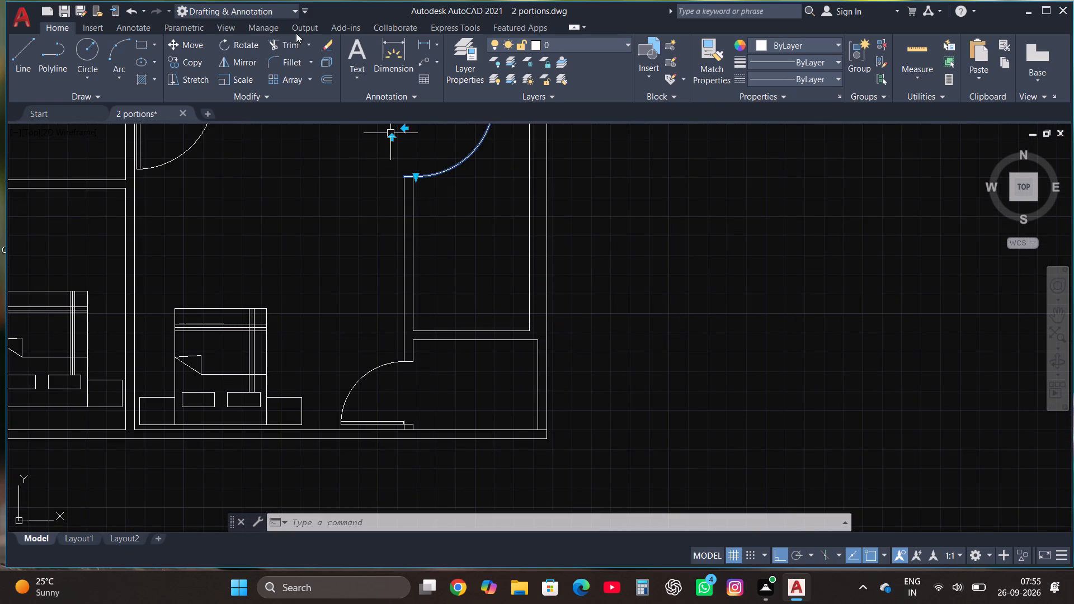
left_click(245, 77)
scroll(374, 205, "down", 2)
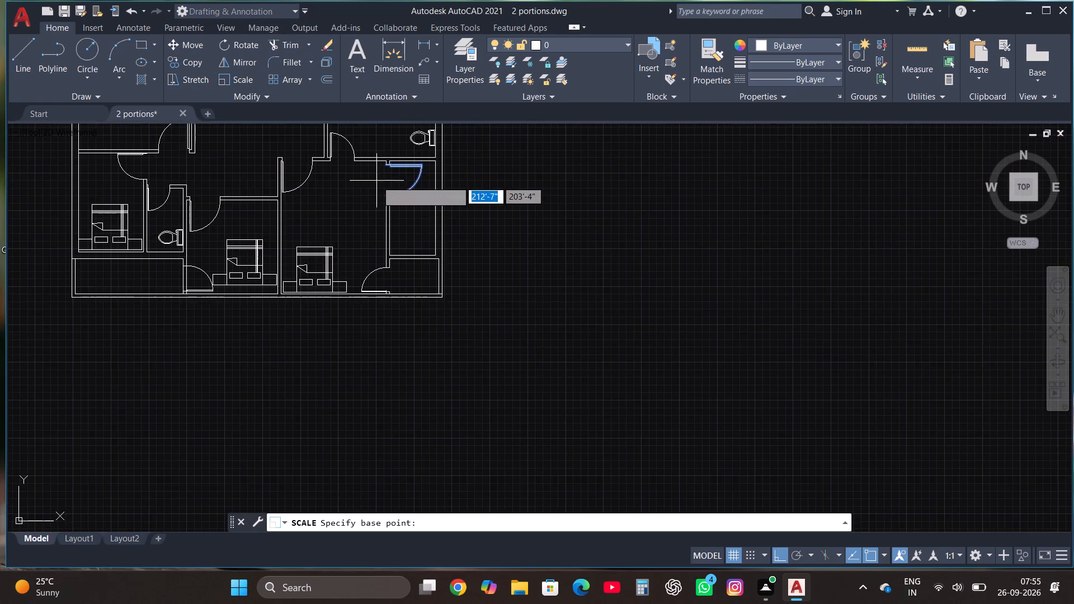
scroll(381, 163, "up", 3)
left_click(398, 169)
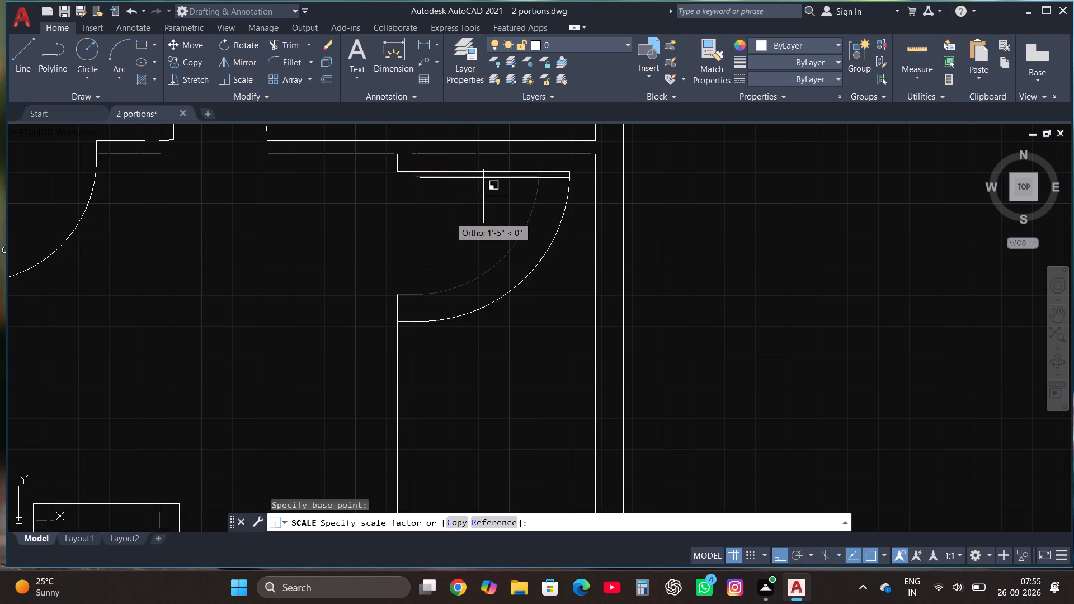
left_click(439, 210)
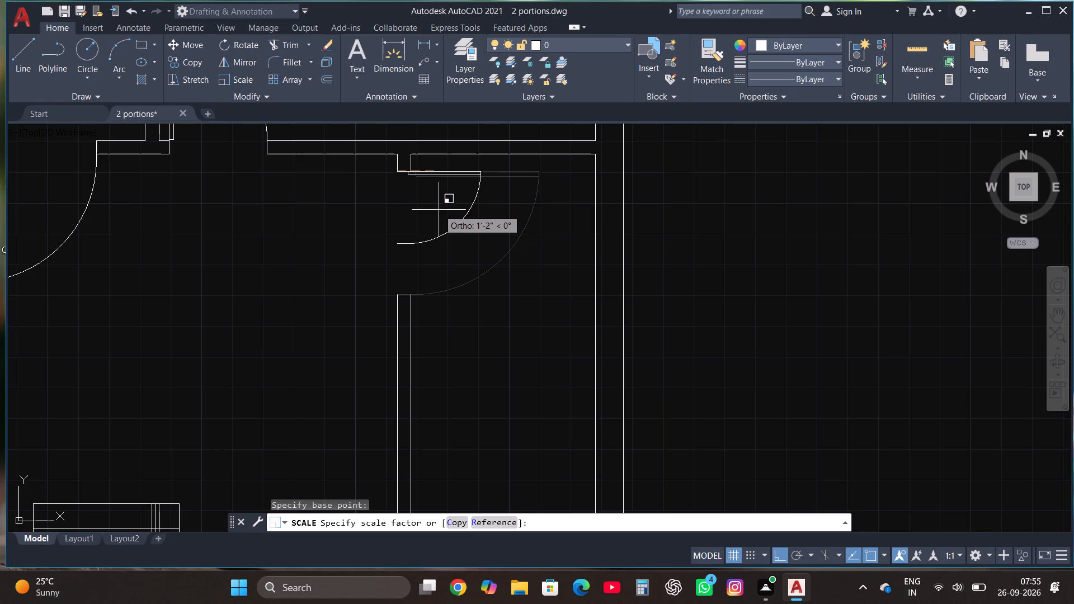
key("Escape")
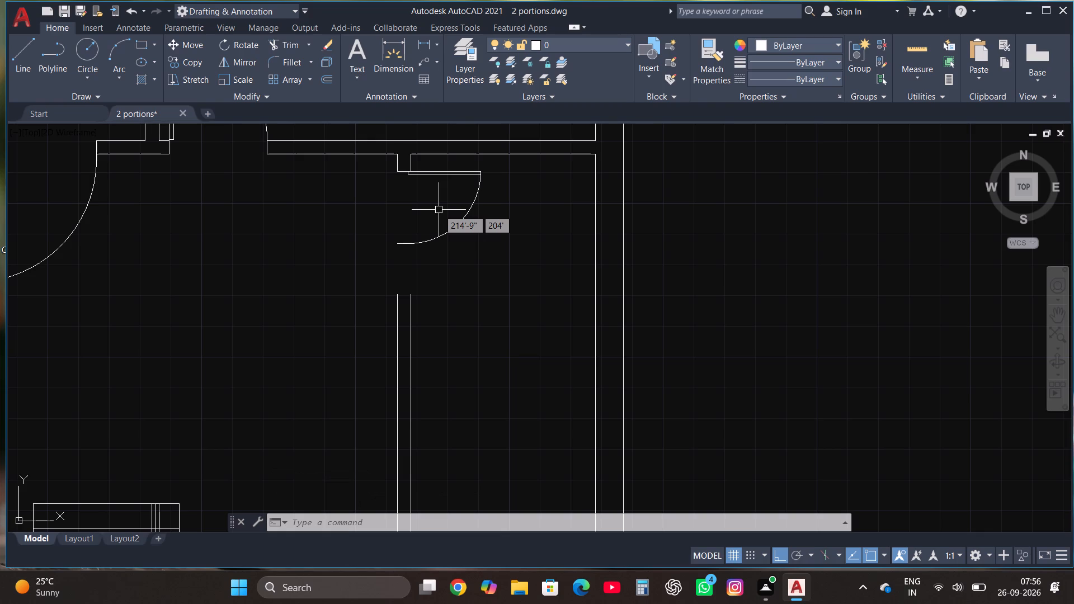
Draw north-south lines along both wall faces to close the old opening around the reduced door.
left_click(13, 63)
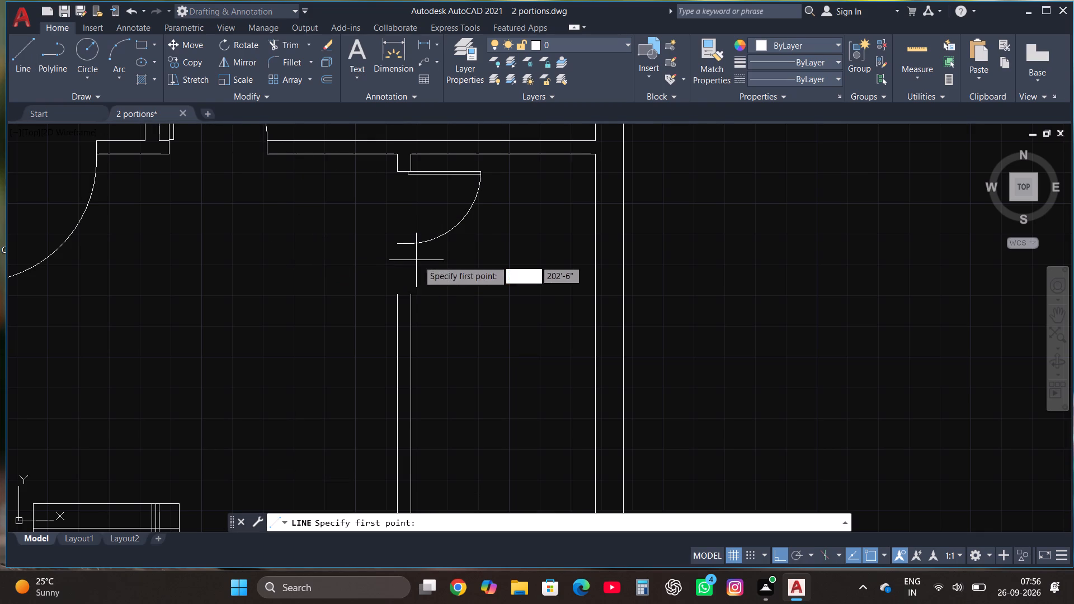
left_click(395, 294)
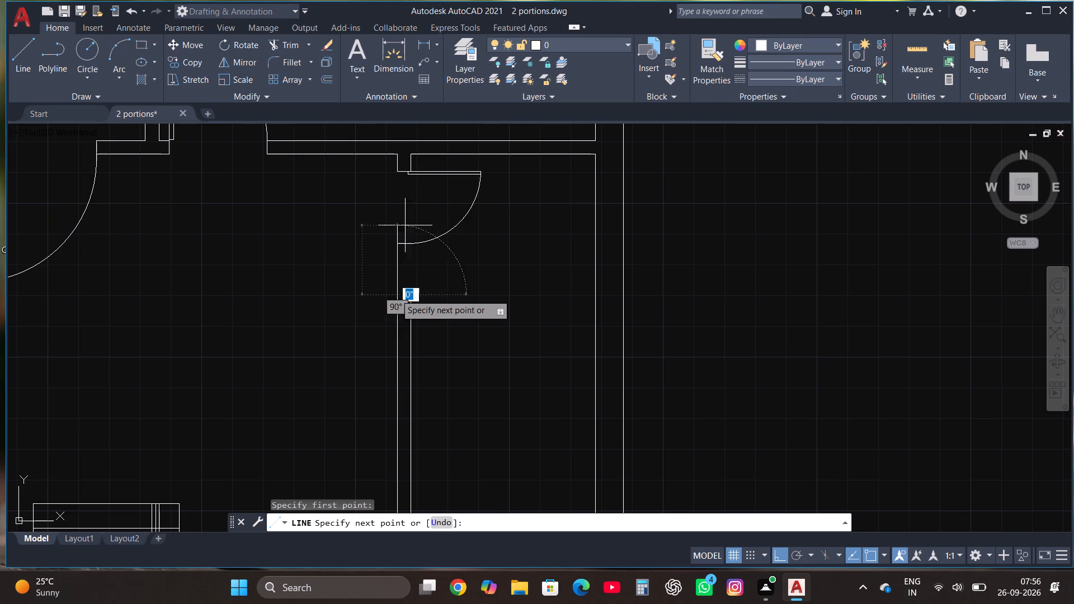
left_click(392, 165)
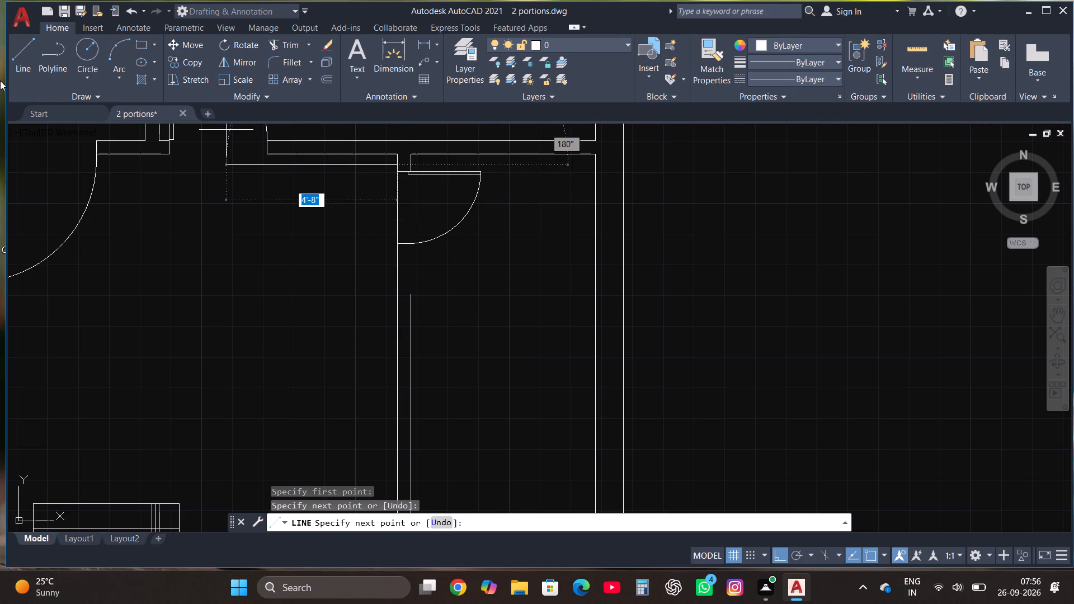
left_click(27, 43)
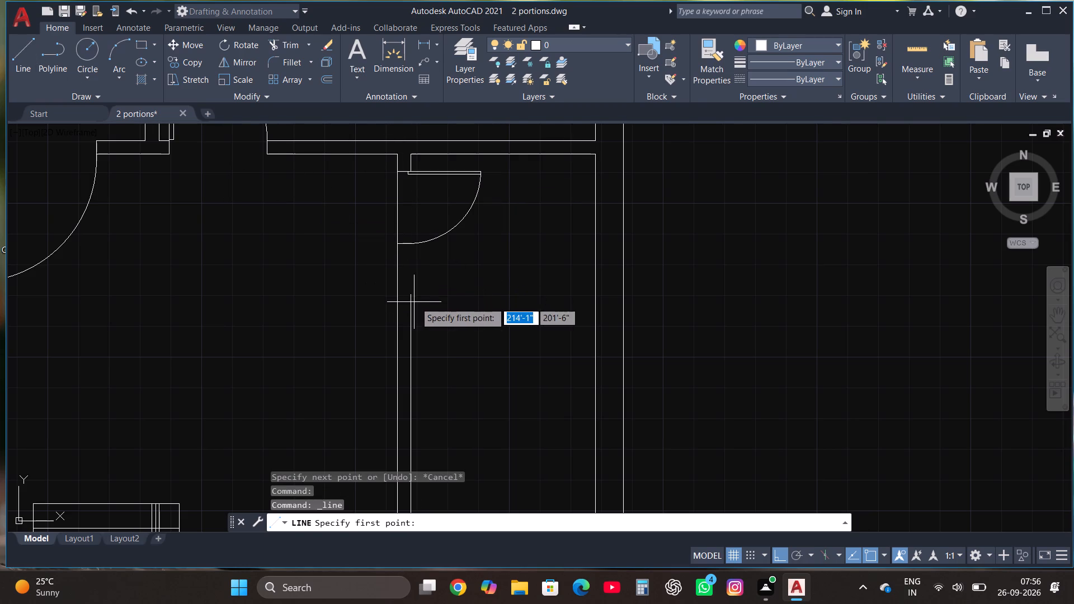
left_click(409, 294)
left_click(412, 159)
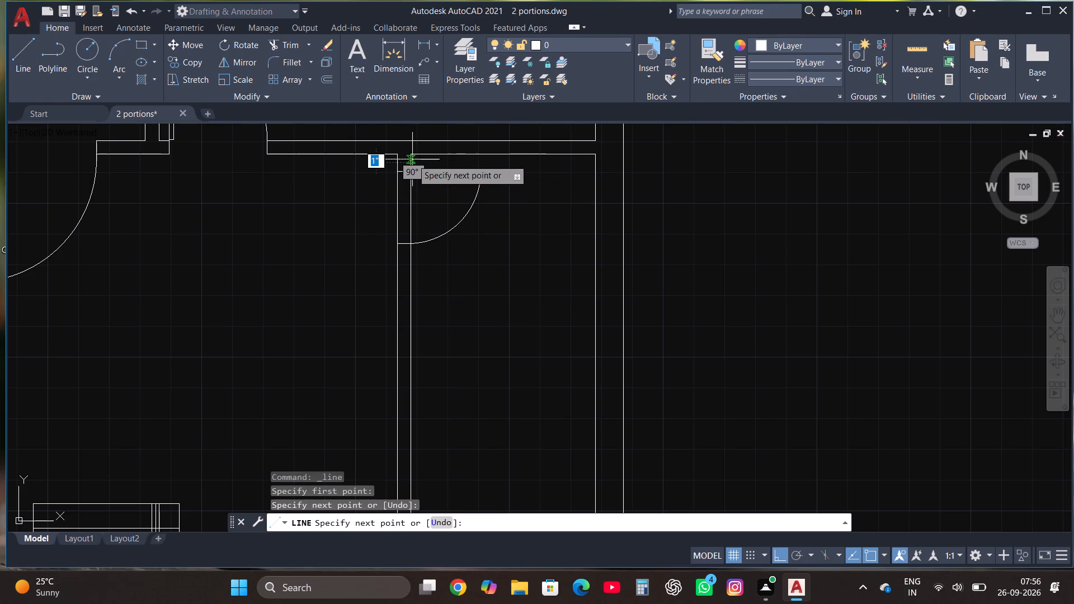
key("Escape")
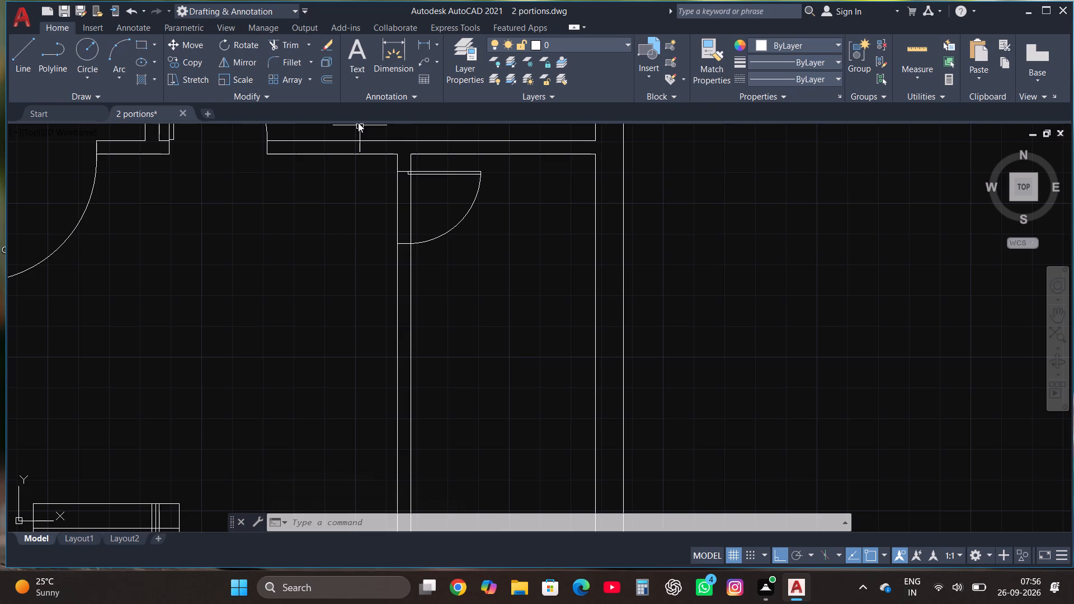
Trim both wall face lines inside the reduced door's opening and end the command.
left_click(298, 40)
left_click(424, 210)
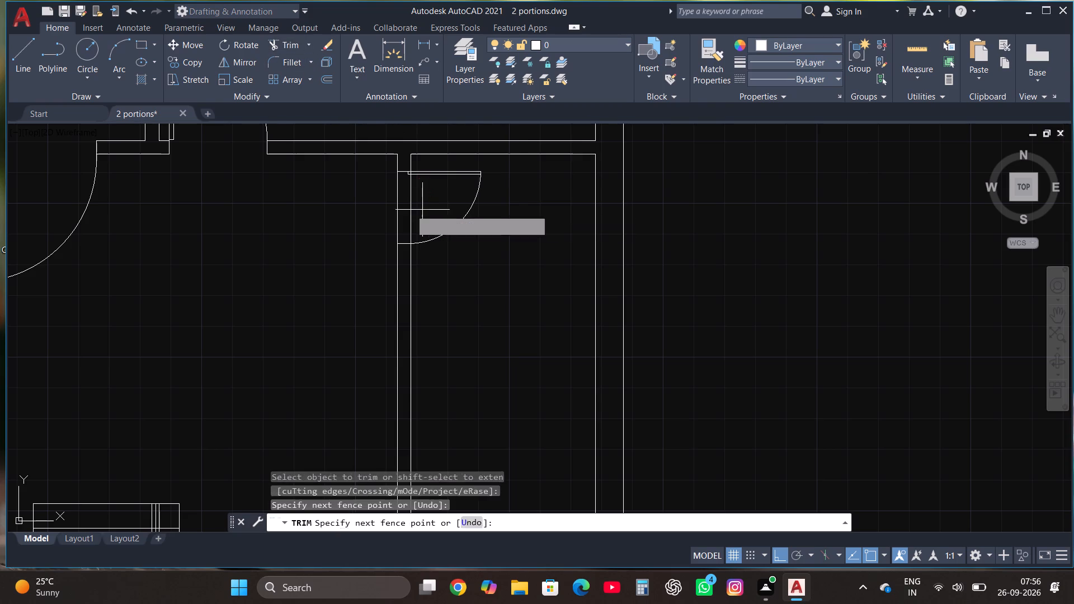
left_click(323, 210)
scroll(343, 258, "down", 2)
scroll(615, 218, "down", 1)
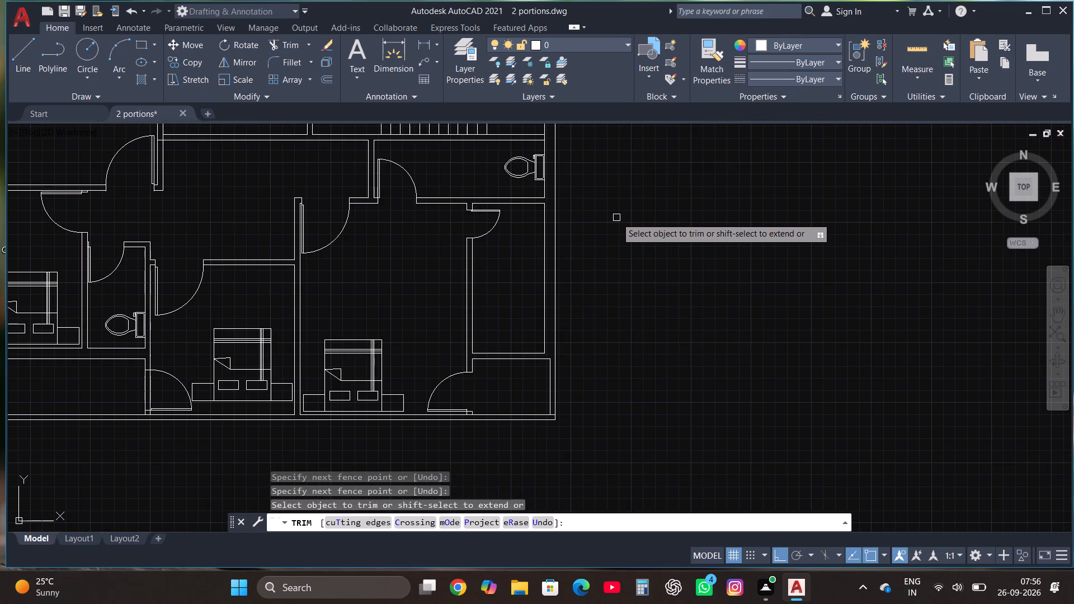
key("Escape")
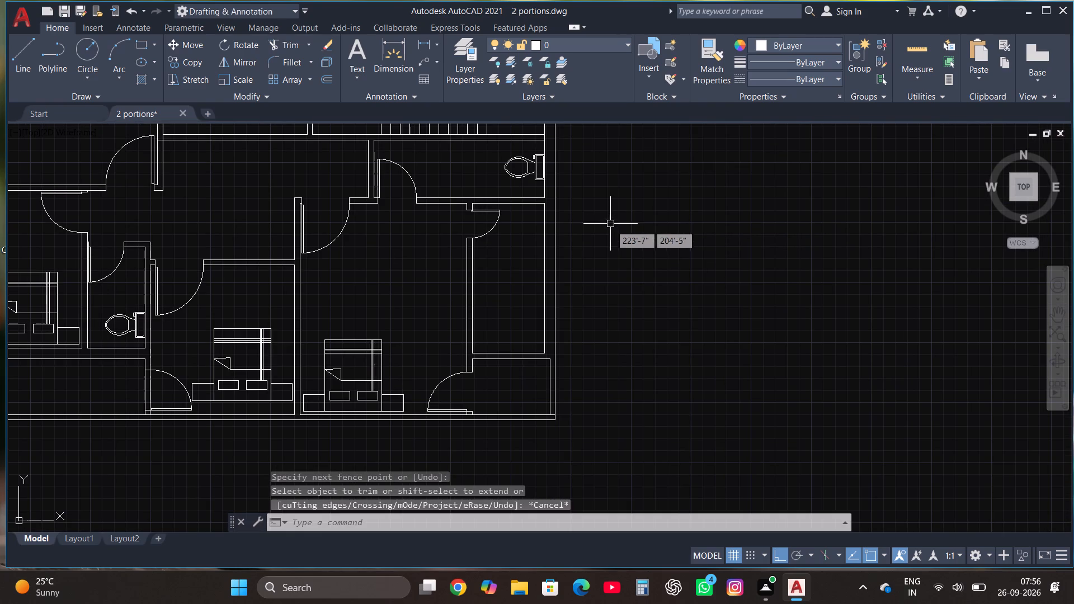
Draw a line 2' north from the narrow room's inner southwest corner and continue it eastward as a counter edge.
scroll(588, 295, "up", 2)
left_click(18, 55)
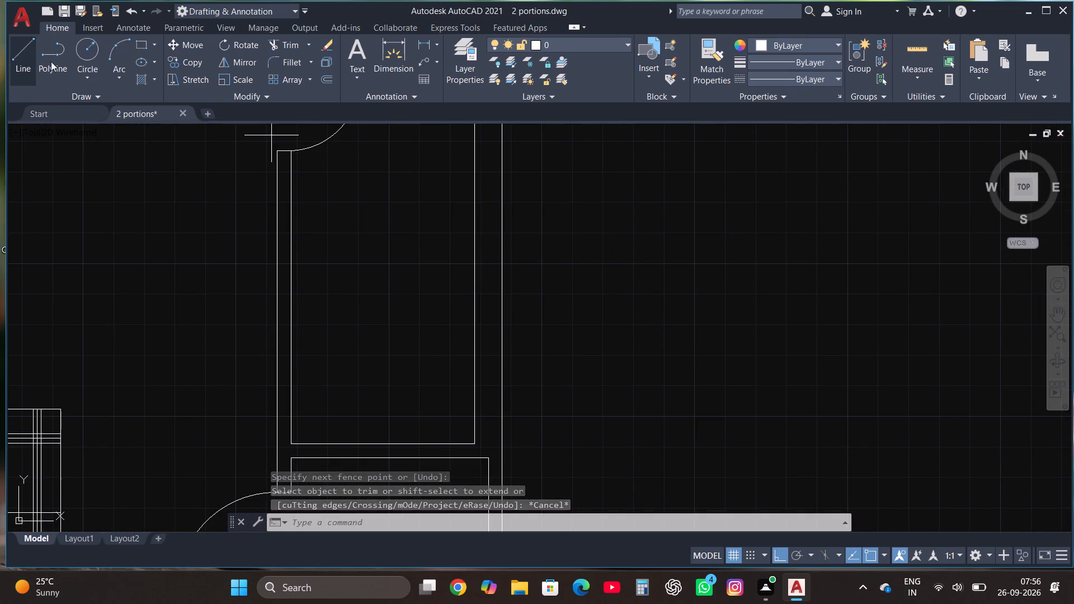
scroll(515, 223, "down", 1)
scroll(377, 364, "up", 2)
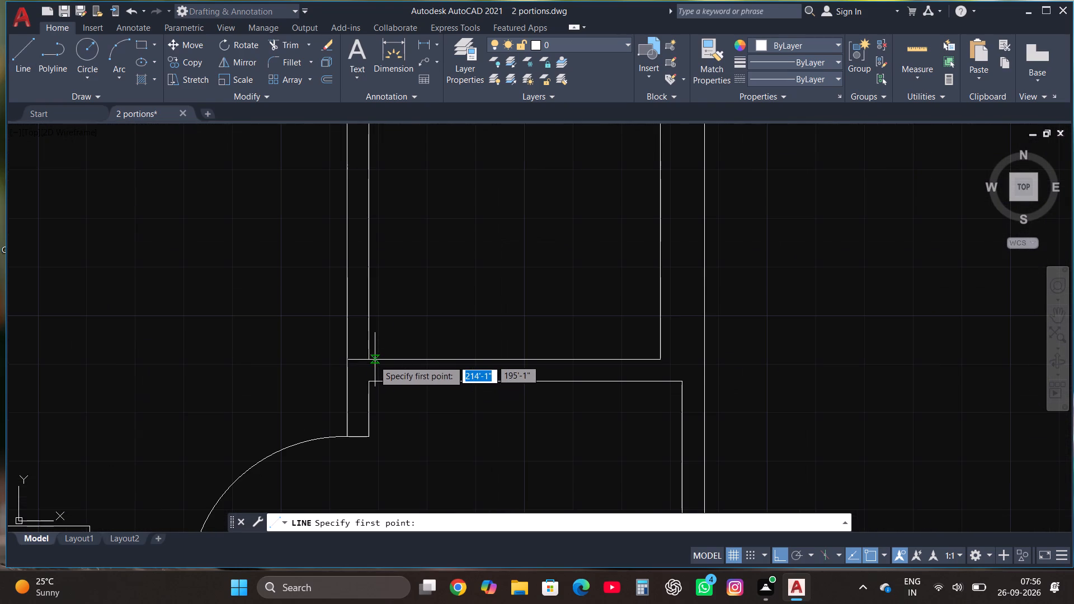
left_click(371, 361)
type("2'")
key("Return")
left_click(543, 272)
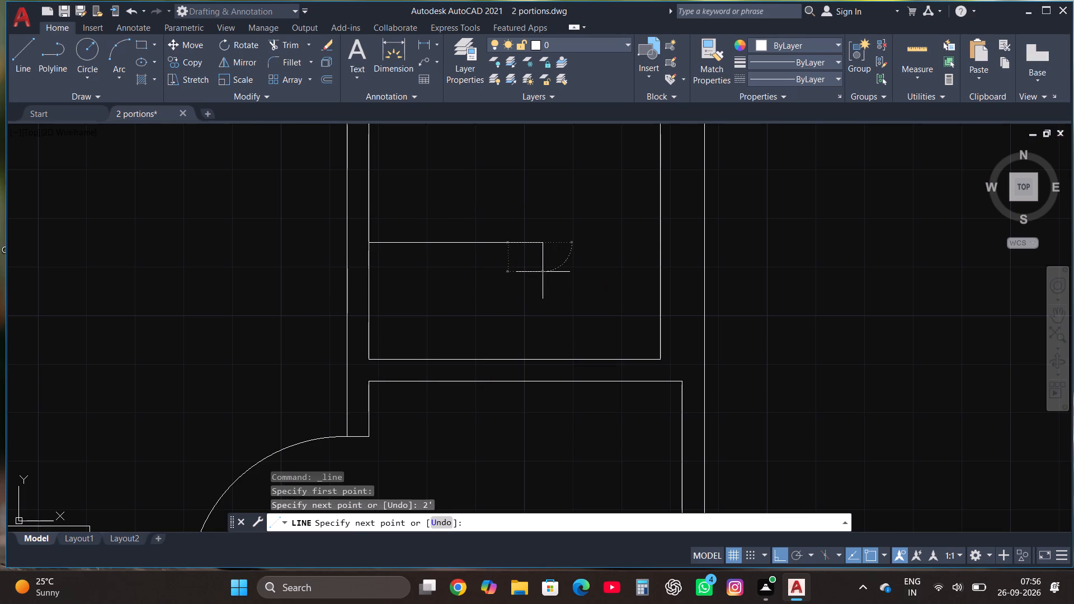
Draw a line 2' west from the narrow room's inner northeast corner and continue it about 7'-11" south as a counter edge.
left_click(25, 51)
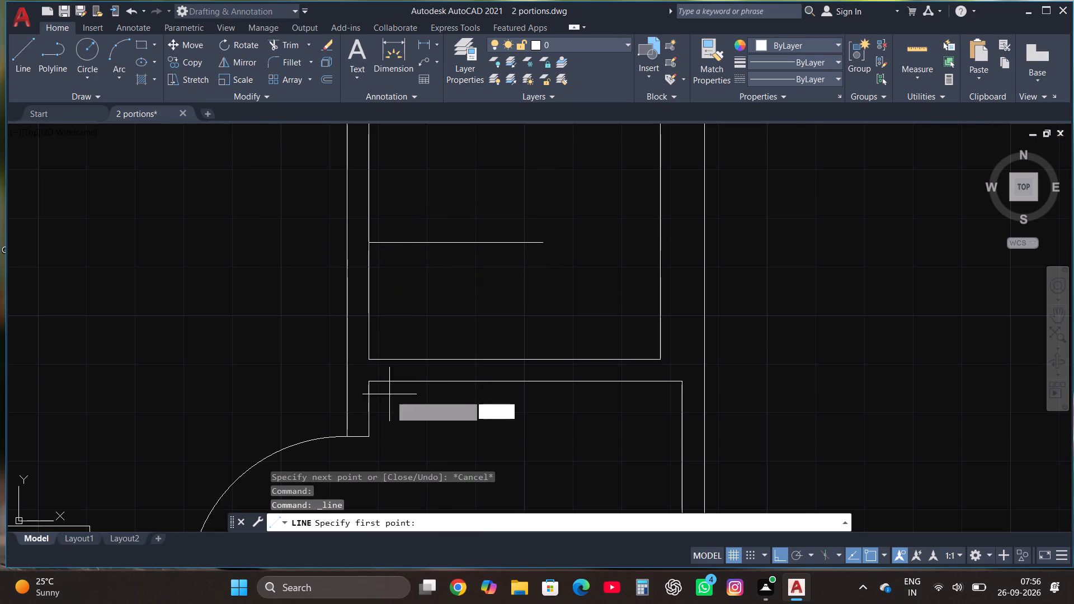
scroll(395, 416, "down", 2)
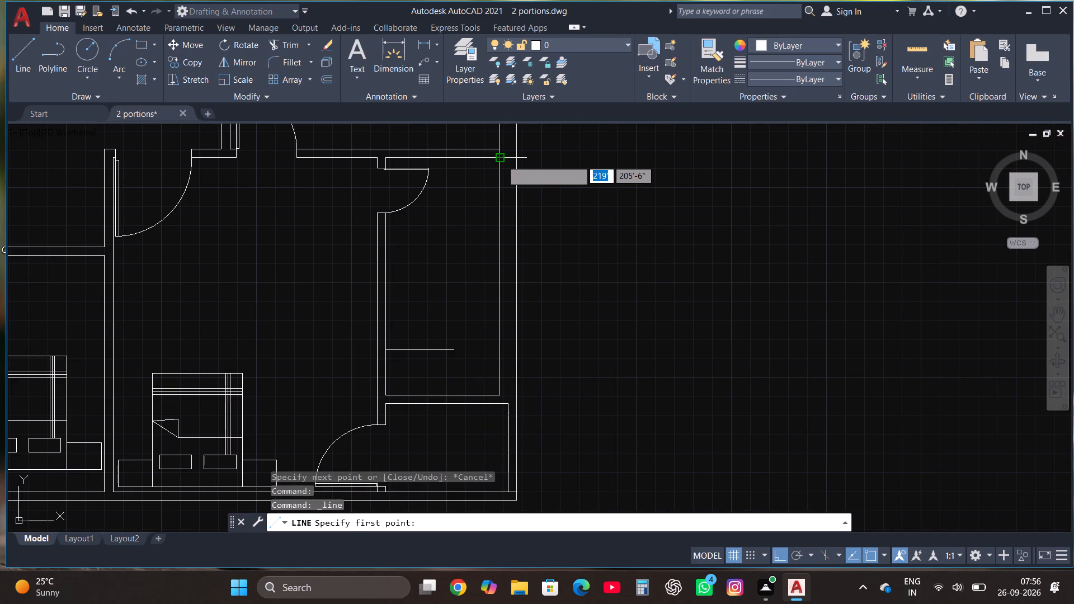
left_click(501, 161)
type("2'")
key("Return")
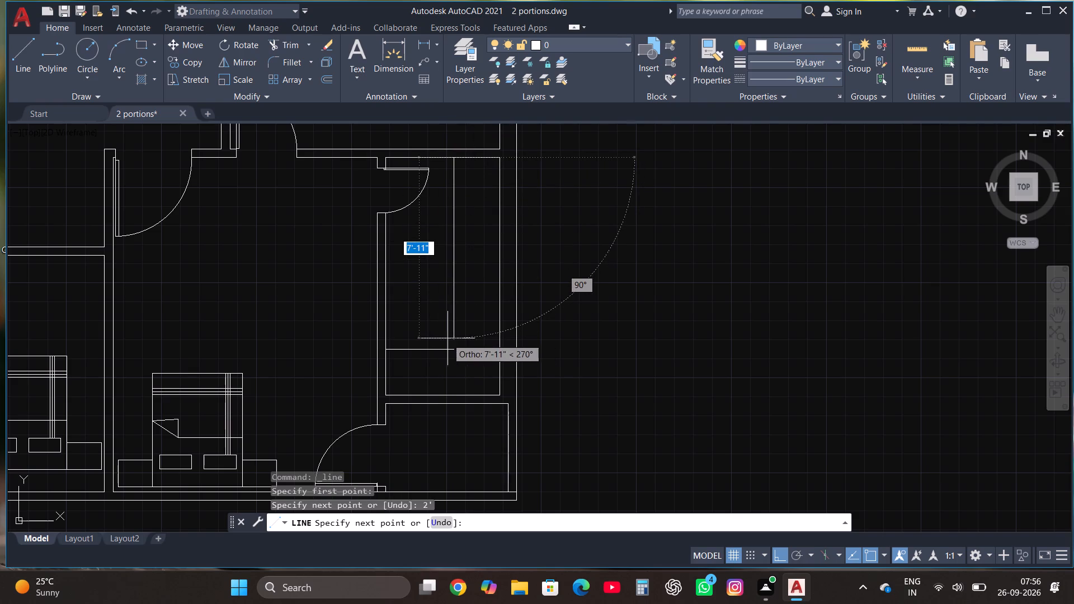
left_click(449, 338)
Fillet the north-south counter edge with the east-west counter edge so they meet in a square corner.
left_click(288, 67)
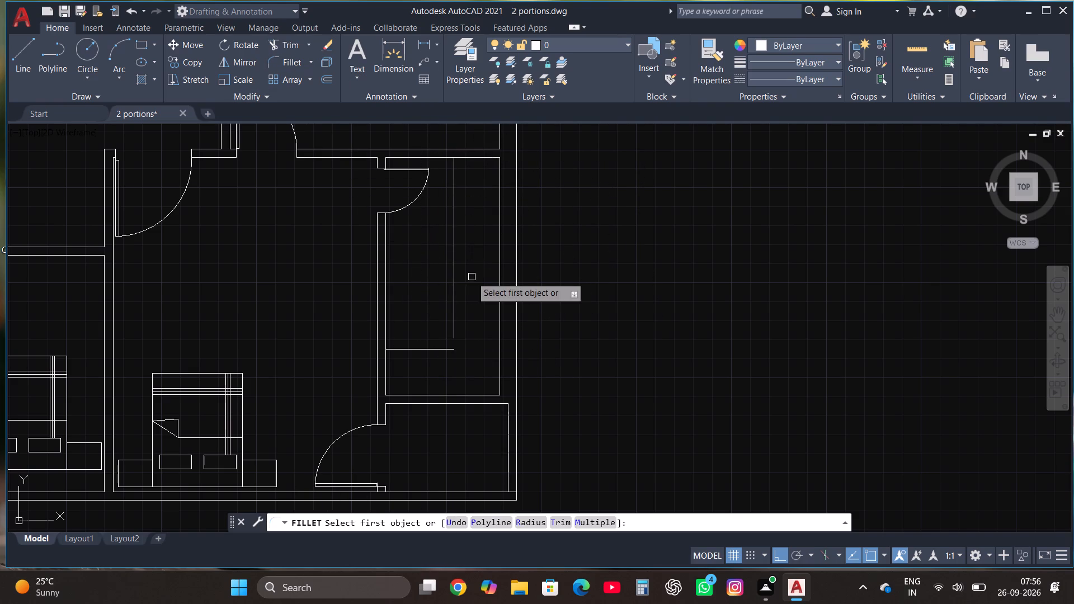
left_click(454, 299)
left_click(435, 353)
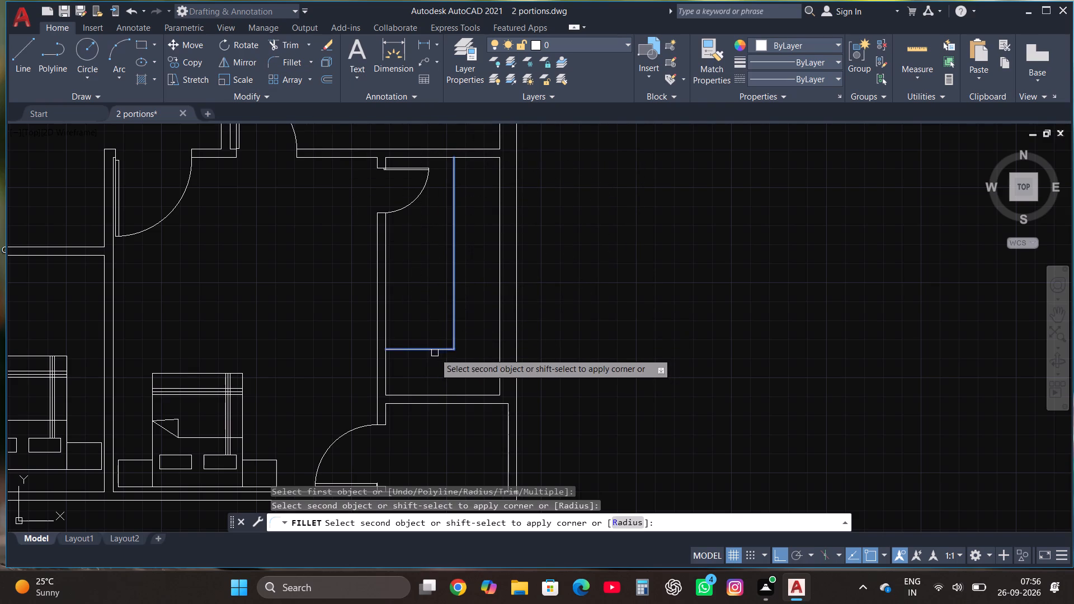
left_click(434, 352)
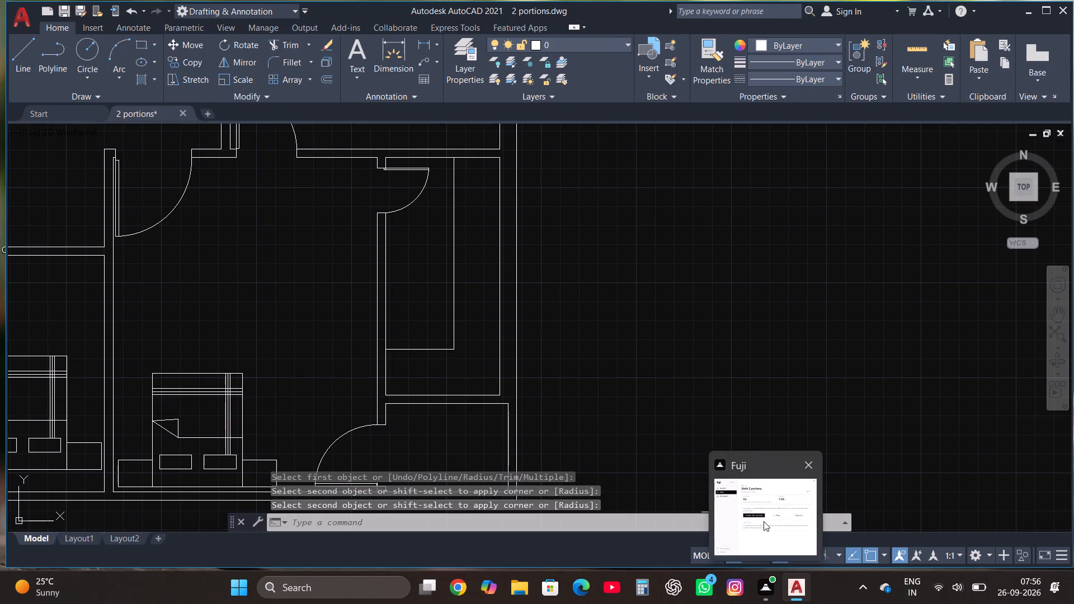
Rotate the loose three-burner stove northeast of the plan by 270° so its long side runs north-south.
scroll(600, 288, "down", 2)
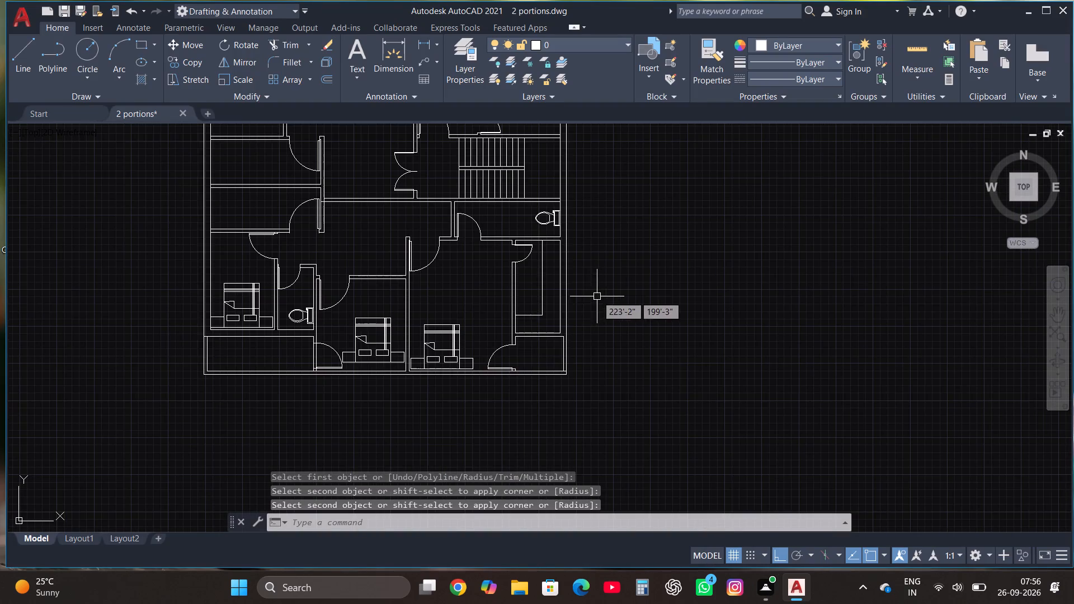
scroll(565, 273, "up", 1)
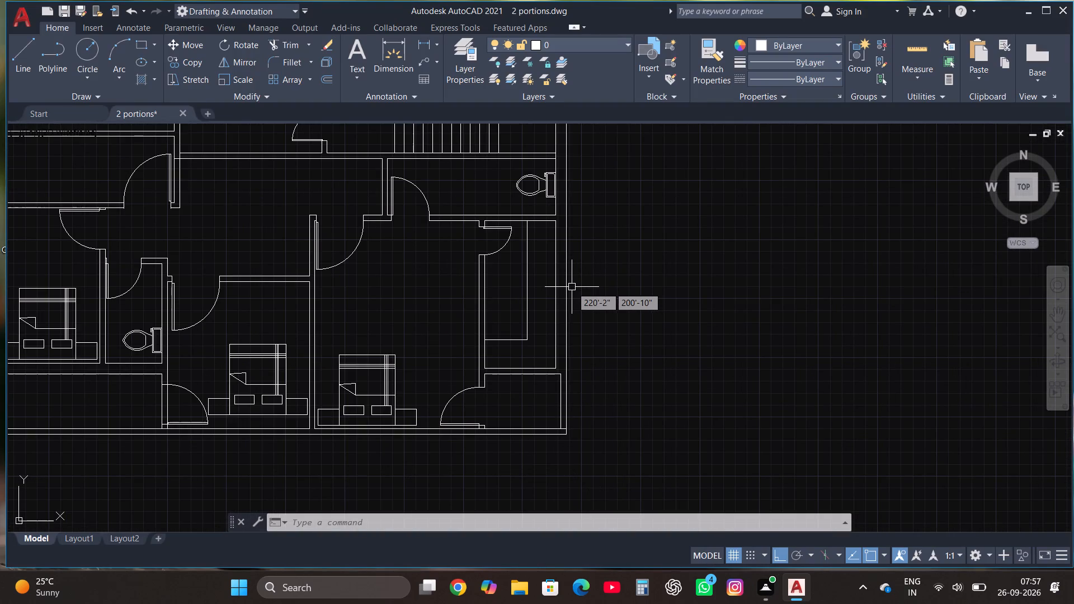
scroll(510, 381, "down", 2)
scroll(626, 172, "up", 1)
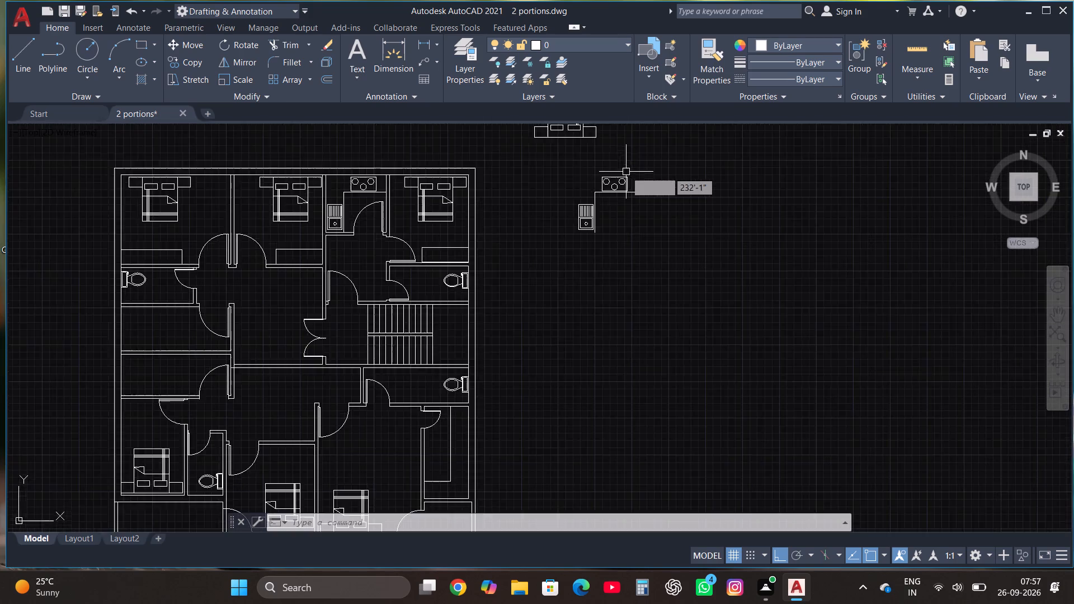
scroll(626, 172, "up", 3)
scroll(633, 243, "up", 2)
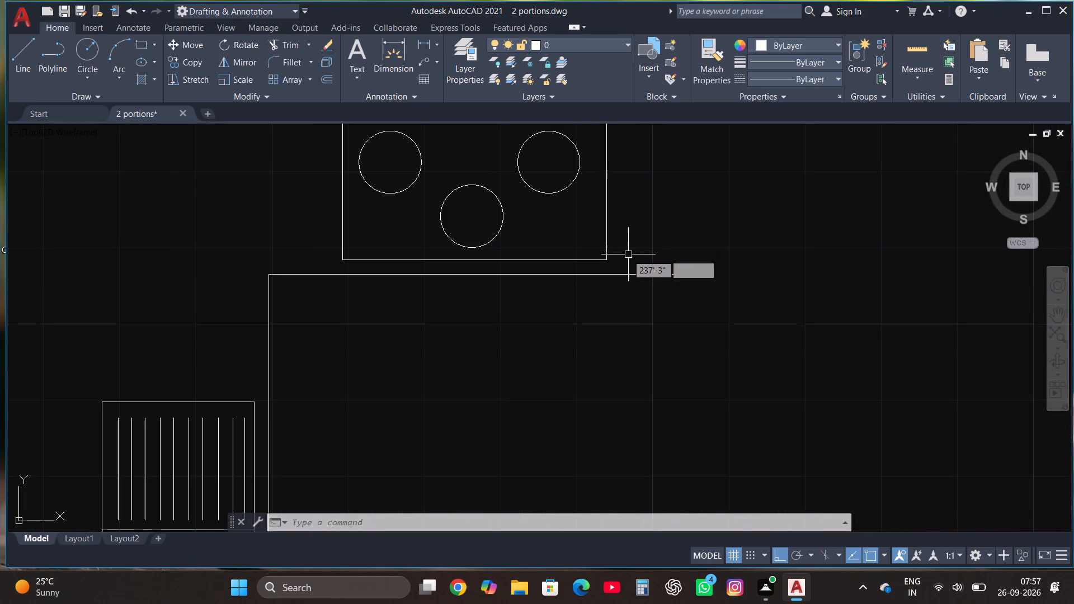
left_click(620, 265)
scroll(613, 259, "down", 2)
left_click(450, 172)
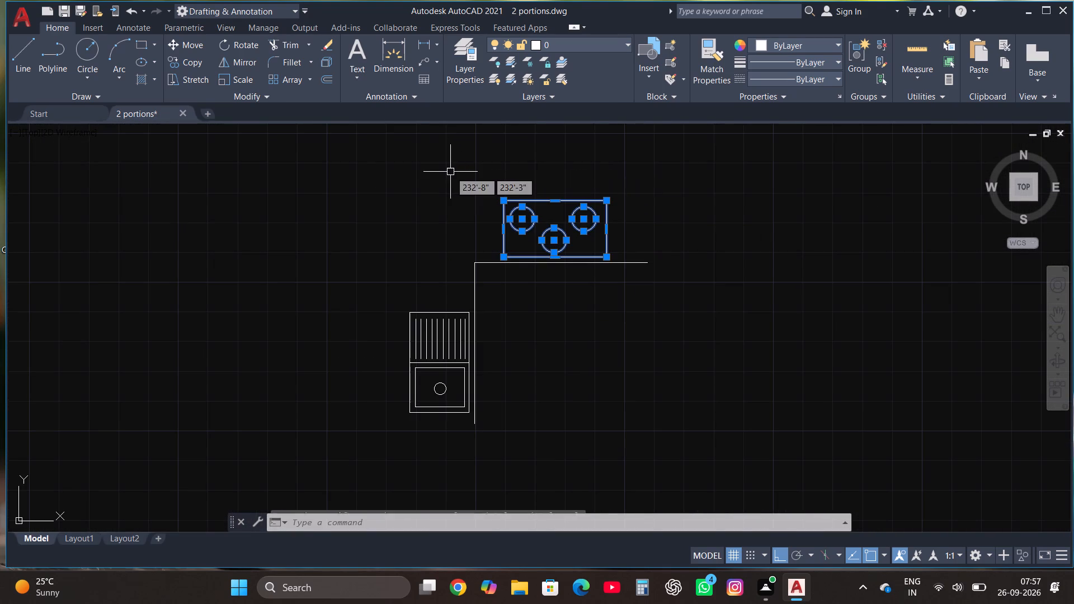
left_click(247, 45)
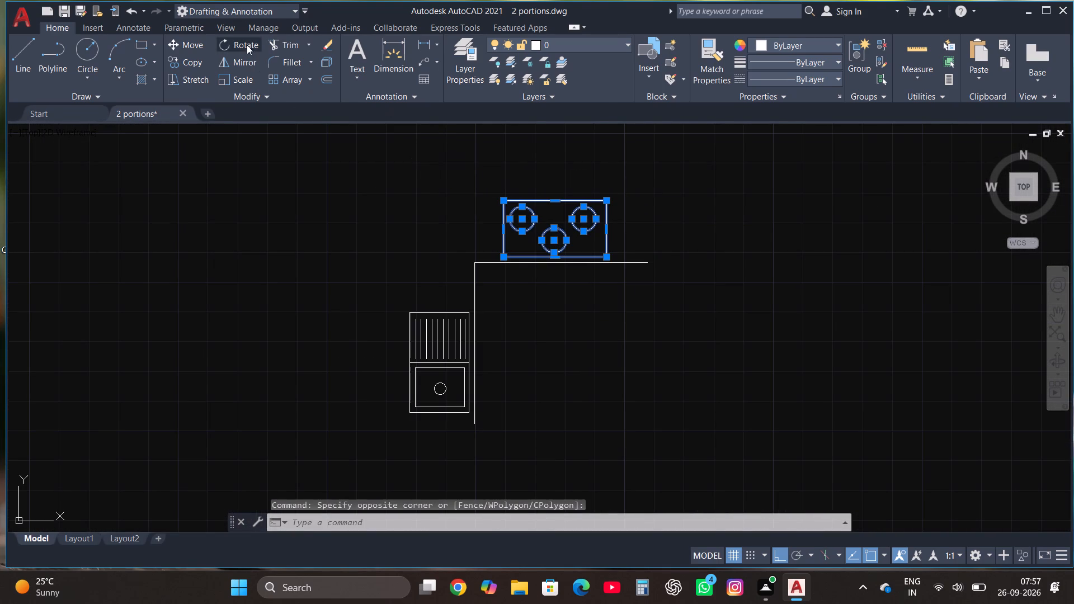
left_click(622, 243)
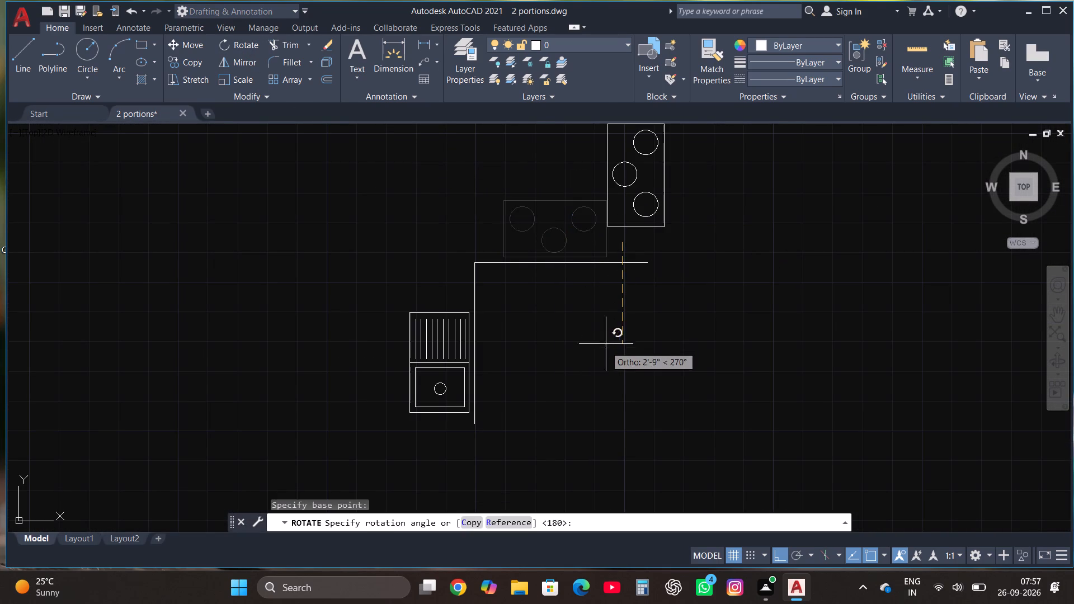
left_click(600, 355)
Copy the rotated stove, with ortho off, onto the narrow room's counter between the counter edge and the east wall.
scroll(603, 367, "down", 2)
scroll(623, 329, "up", 2)
left_click(658, 311)
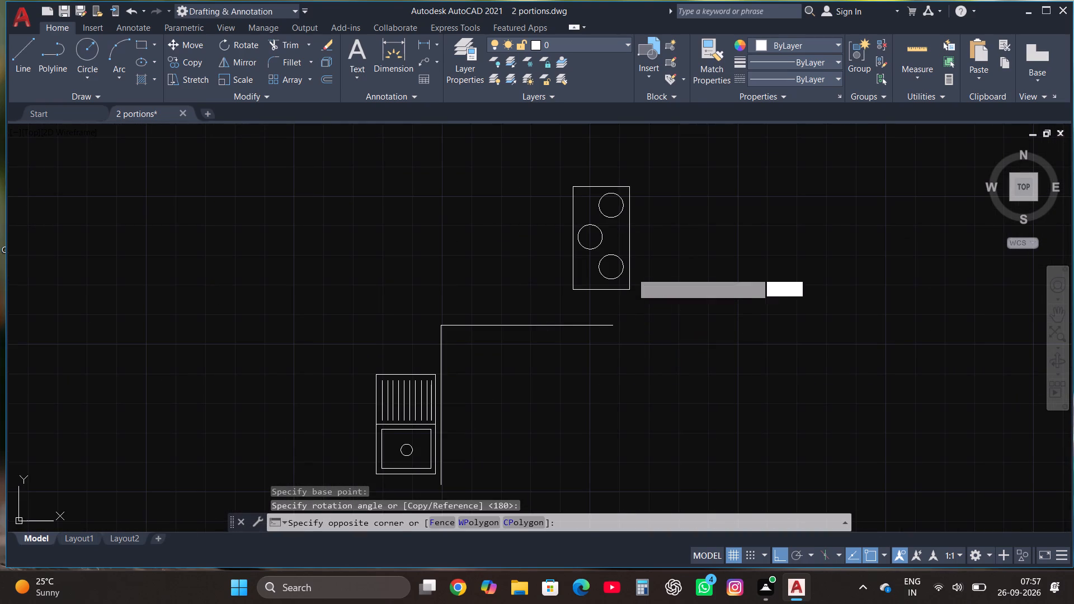
left_click(544, 166)
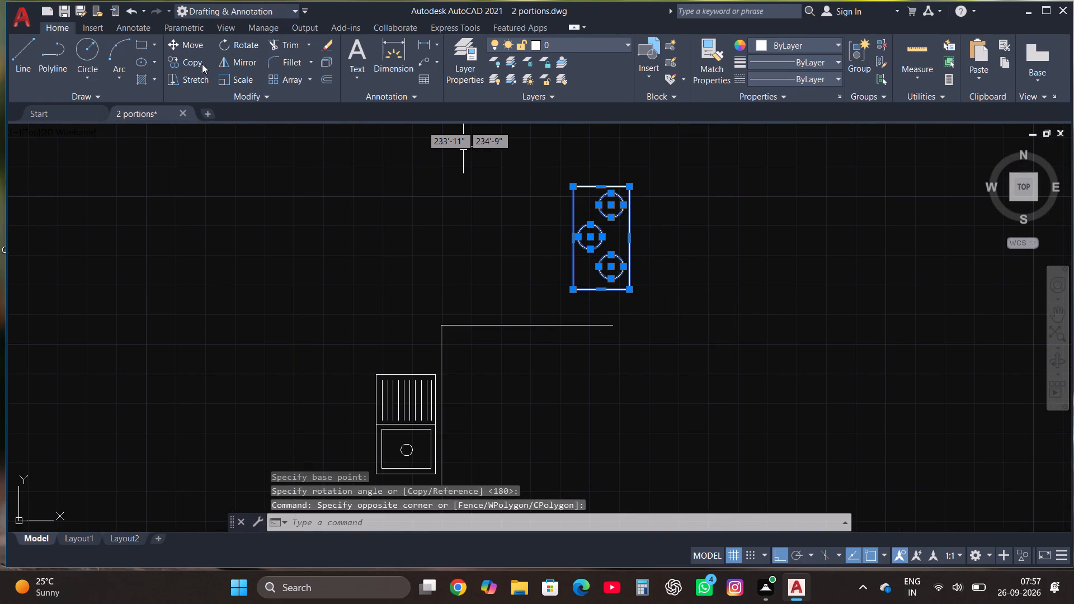
left_click(191, 62)
left_click(597, 241)
scroll(700, 214, "down", 2)
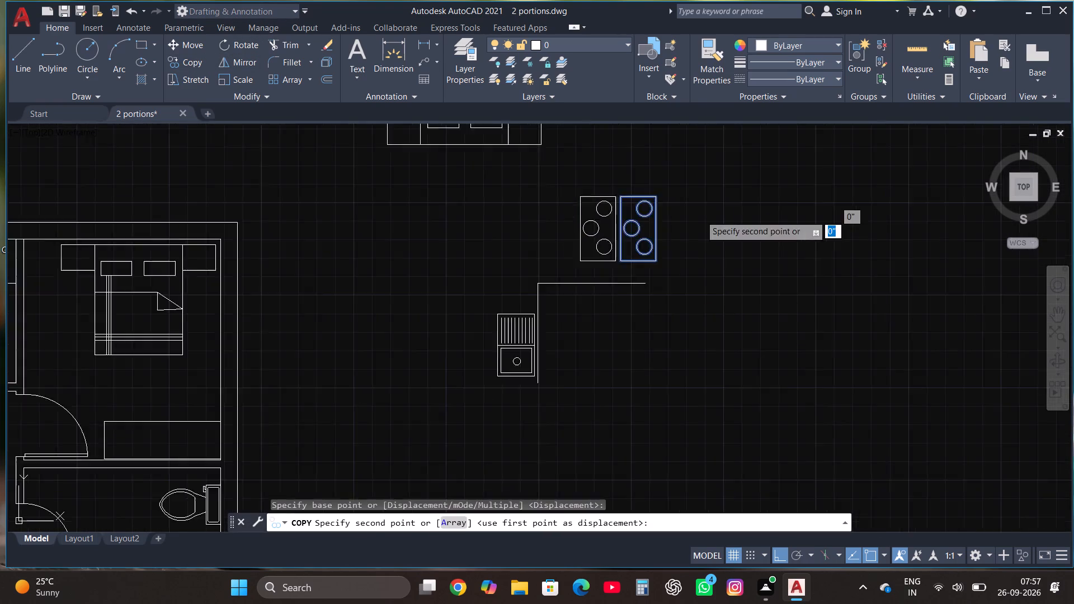
scroll(700, 215, "down", 2)
key("F8")
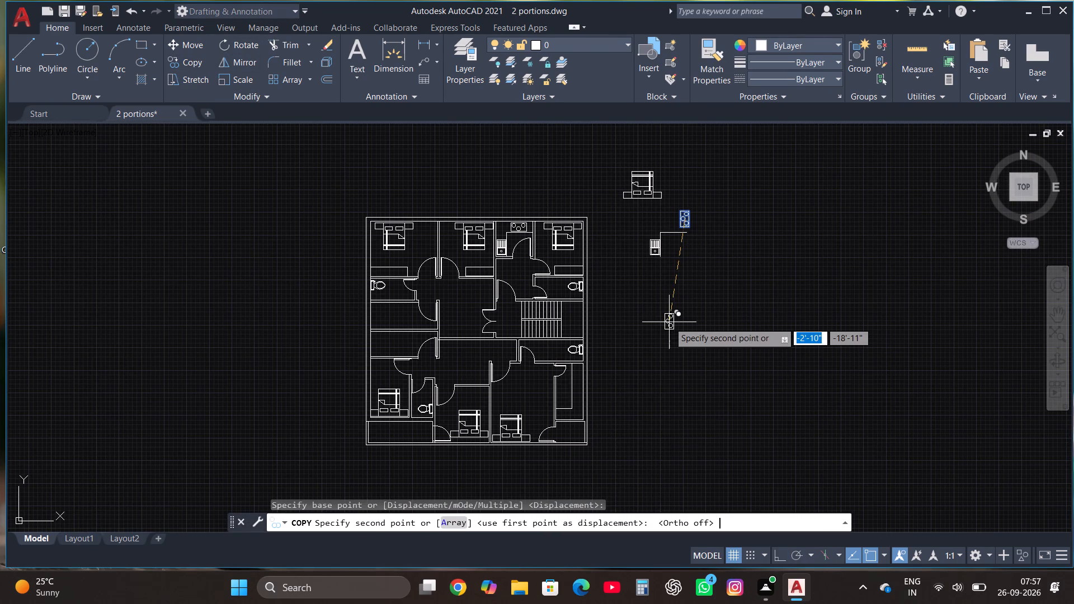
scroll(586, 403, "up", 3)
scroll(552, 374, "up", 2)
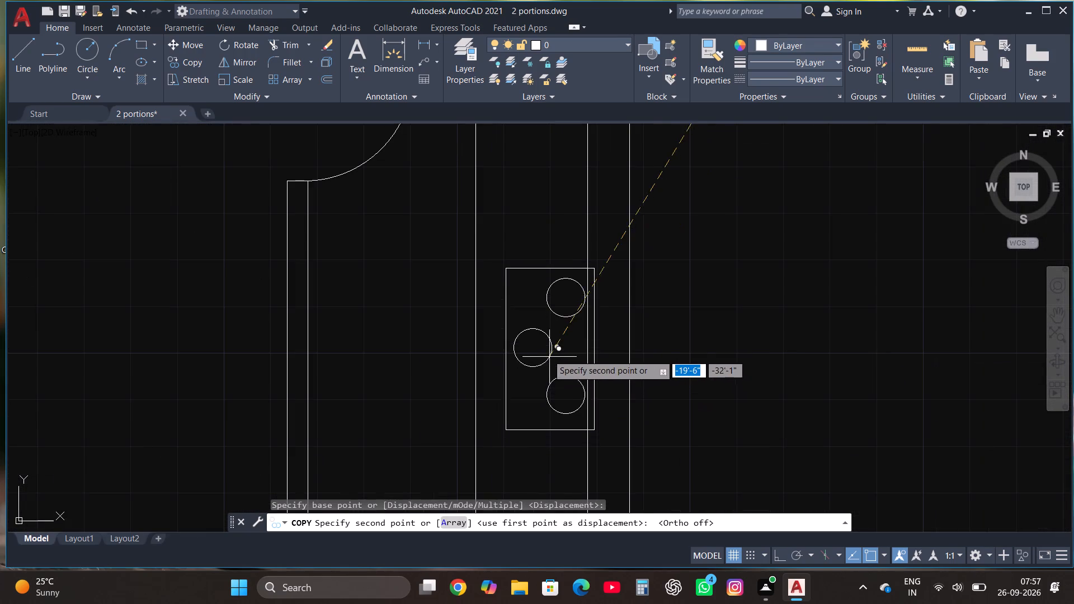
left_click(530, 347)
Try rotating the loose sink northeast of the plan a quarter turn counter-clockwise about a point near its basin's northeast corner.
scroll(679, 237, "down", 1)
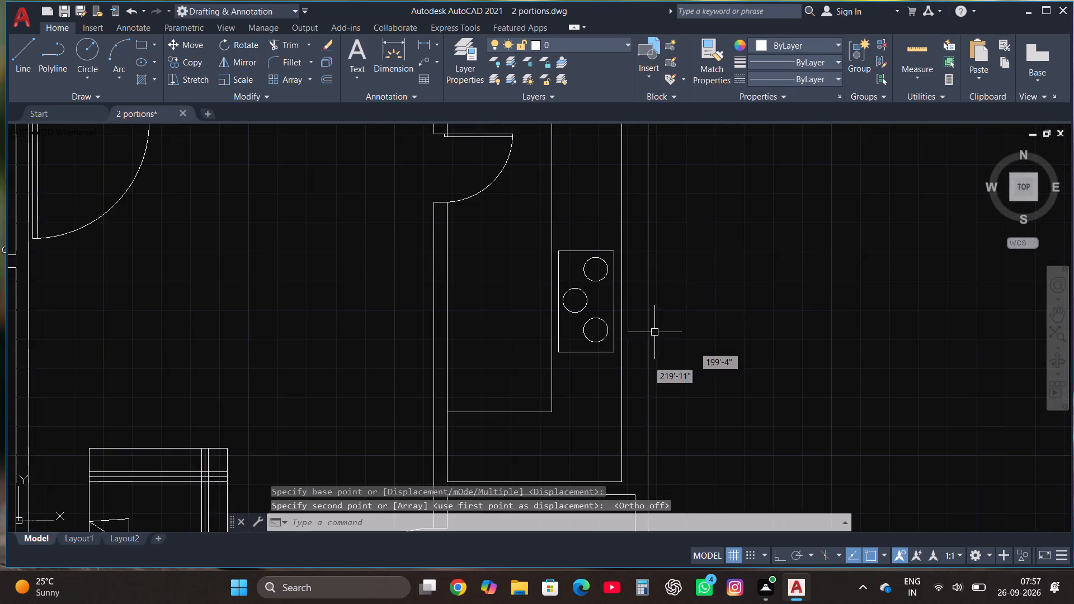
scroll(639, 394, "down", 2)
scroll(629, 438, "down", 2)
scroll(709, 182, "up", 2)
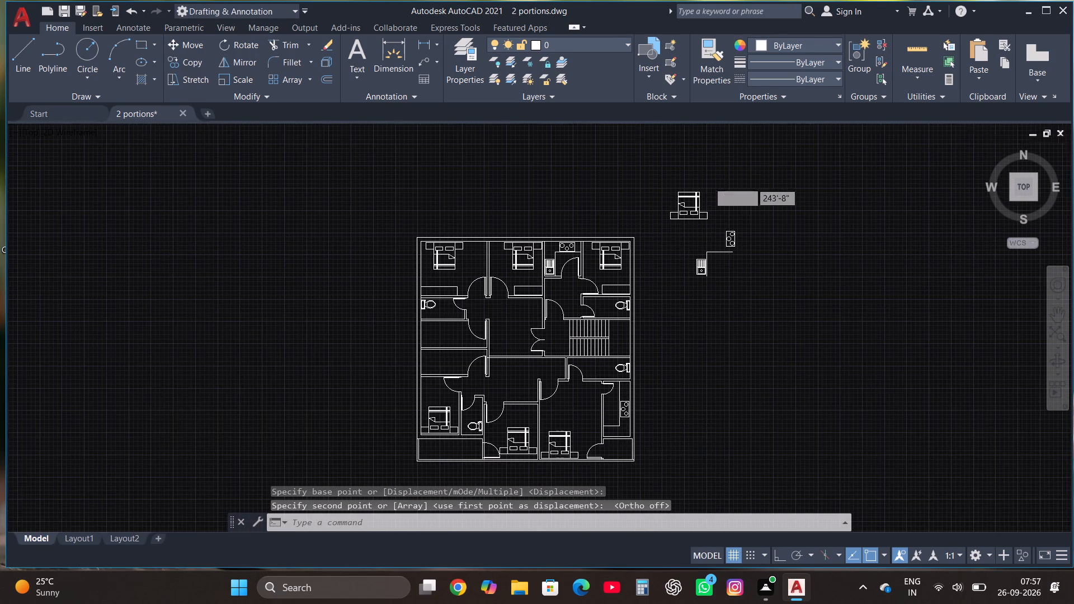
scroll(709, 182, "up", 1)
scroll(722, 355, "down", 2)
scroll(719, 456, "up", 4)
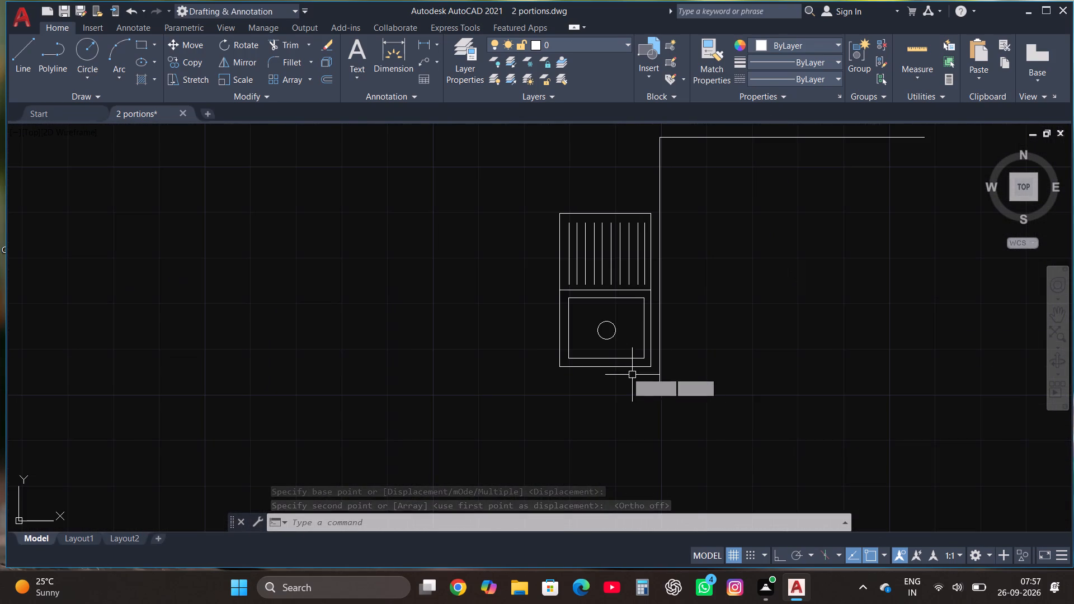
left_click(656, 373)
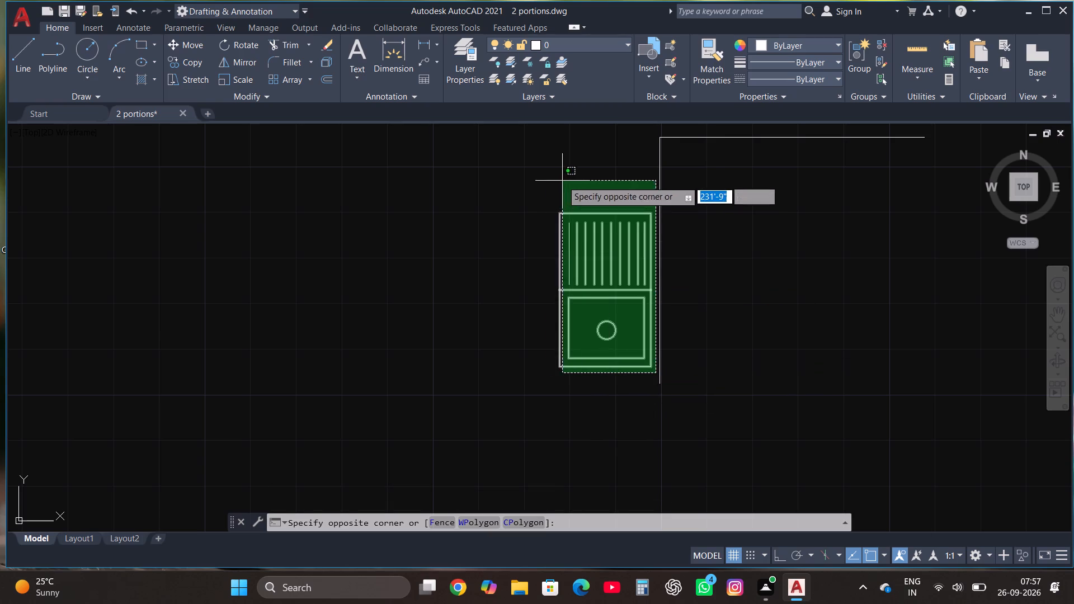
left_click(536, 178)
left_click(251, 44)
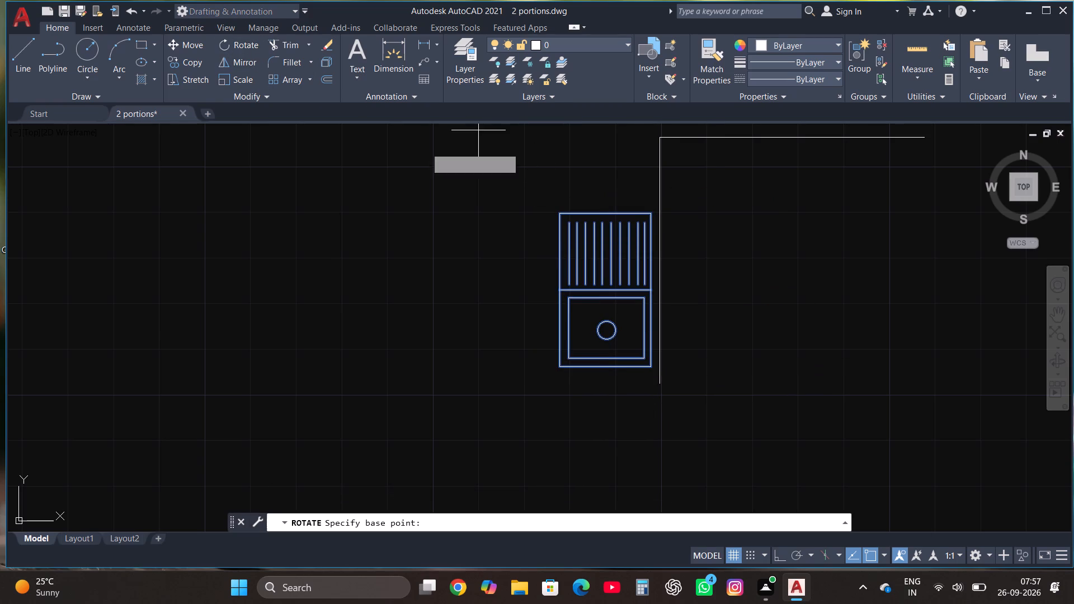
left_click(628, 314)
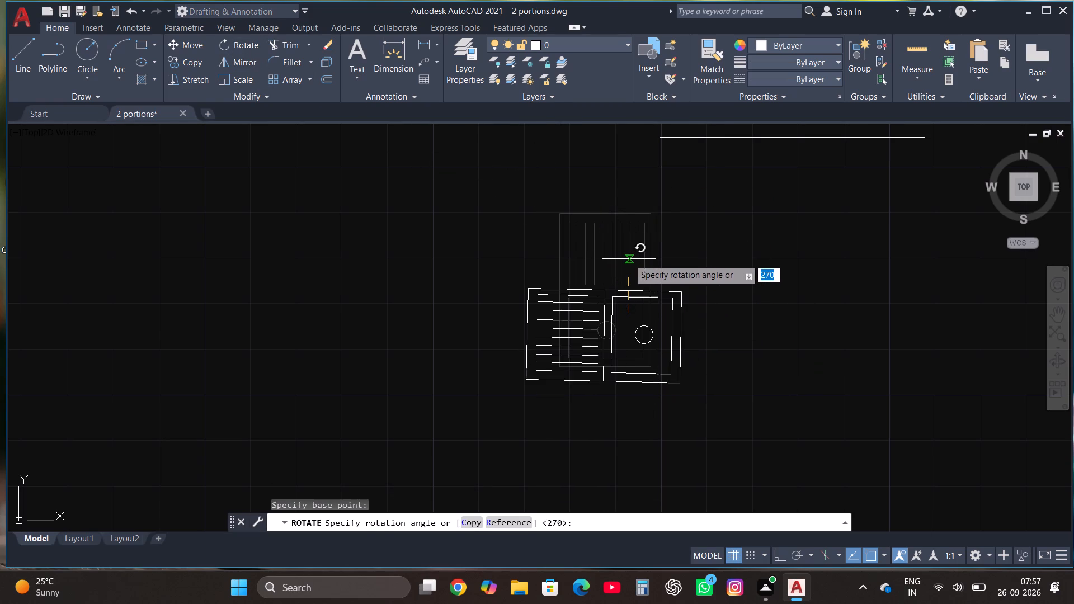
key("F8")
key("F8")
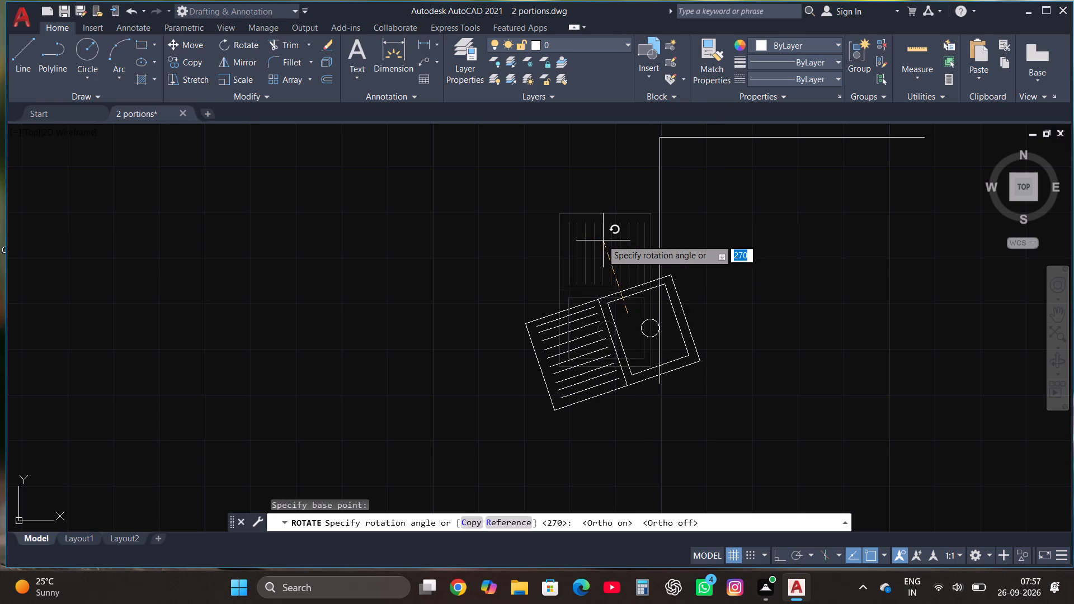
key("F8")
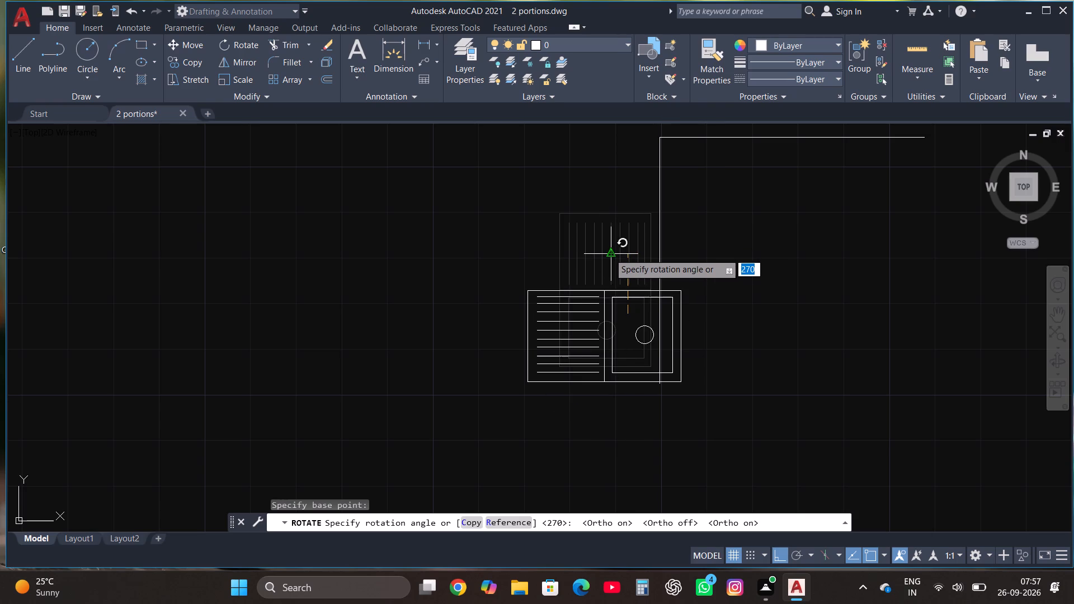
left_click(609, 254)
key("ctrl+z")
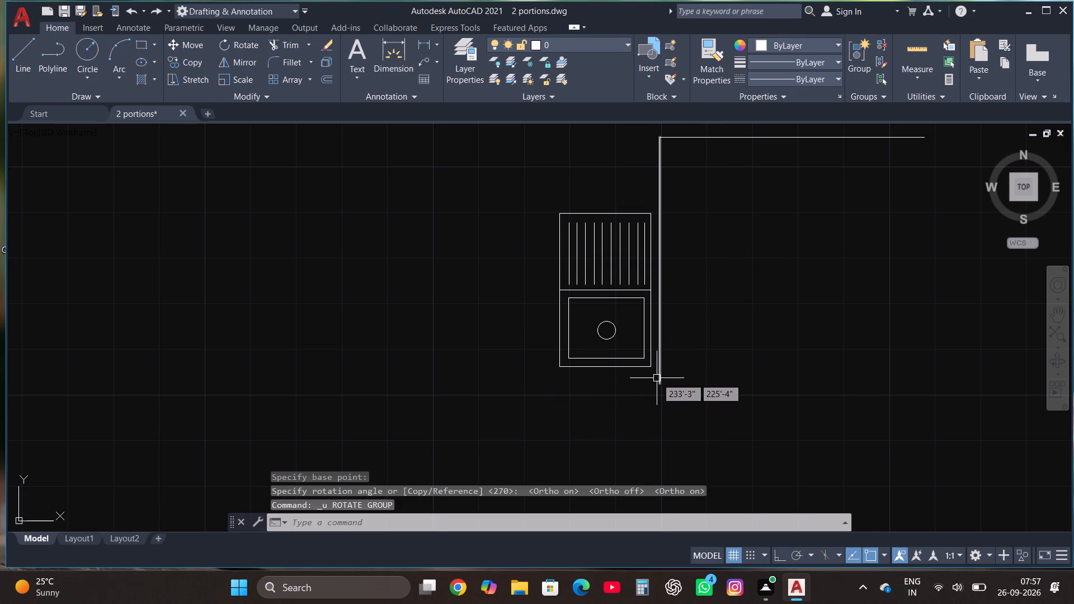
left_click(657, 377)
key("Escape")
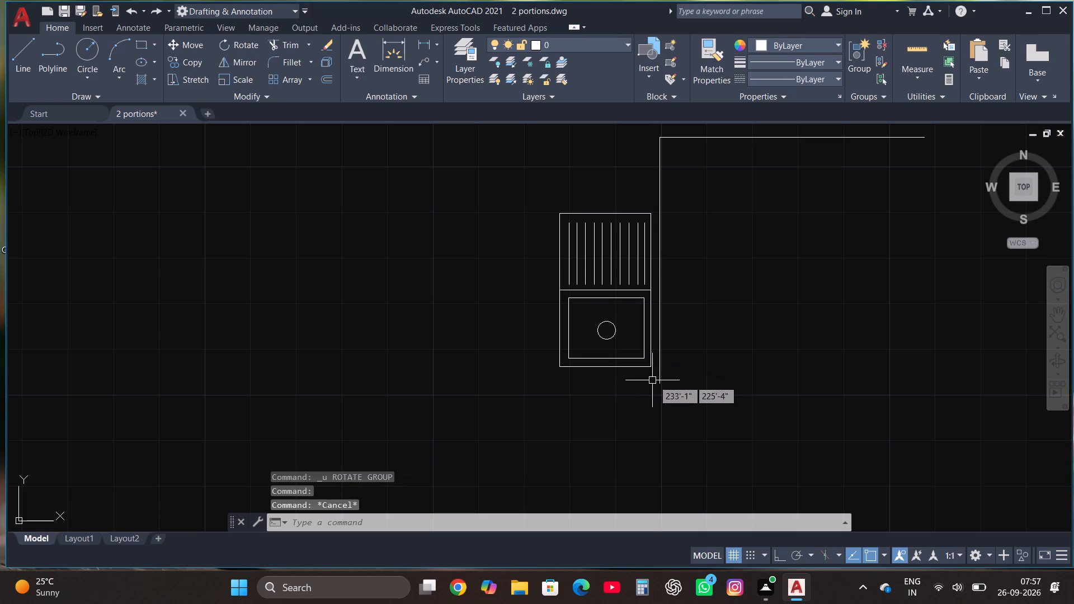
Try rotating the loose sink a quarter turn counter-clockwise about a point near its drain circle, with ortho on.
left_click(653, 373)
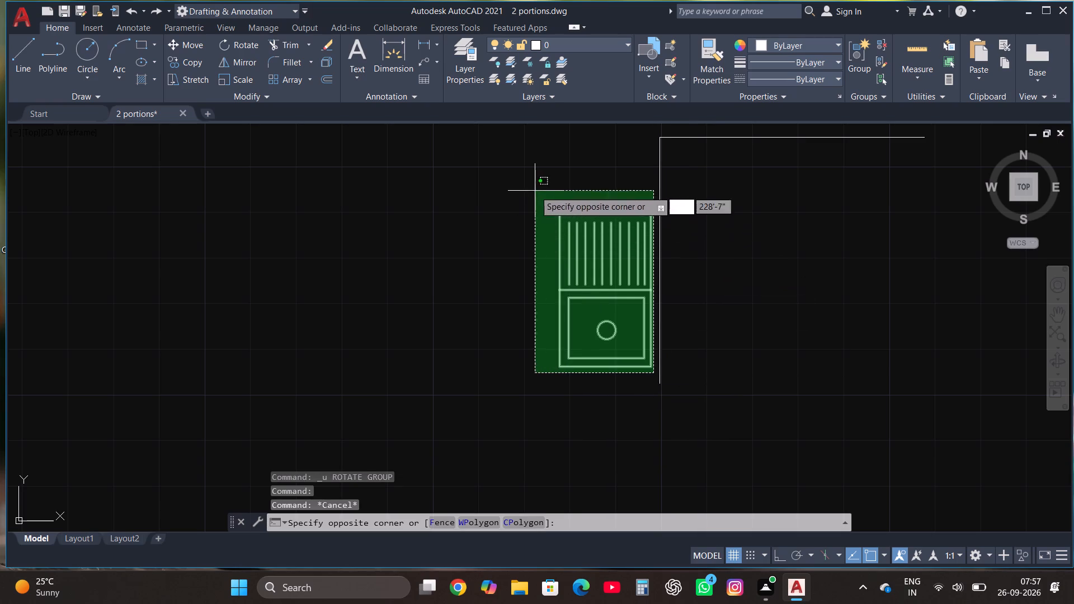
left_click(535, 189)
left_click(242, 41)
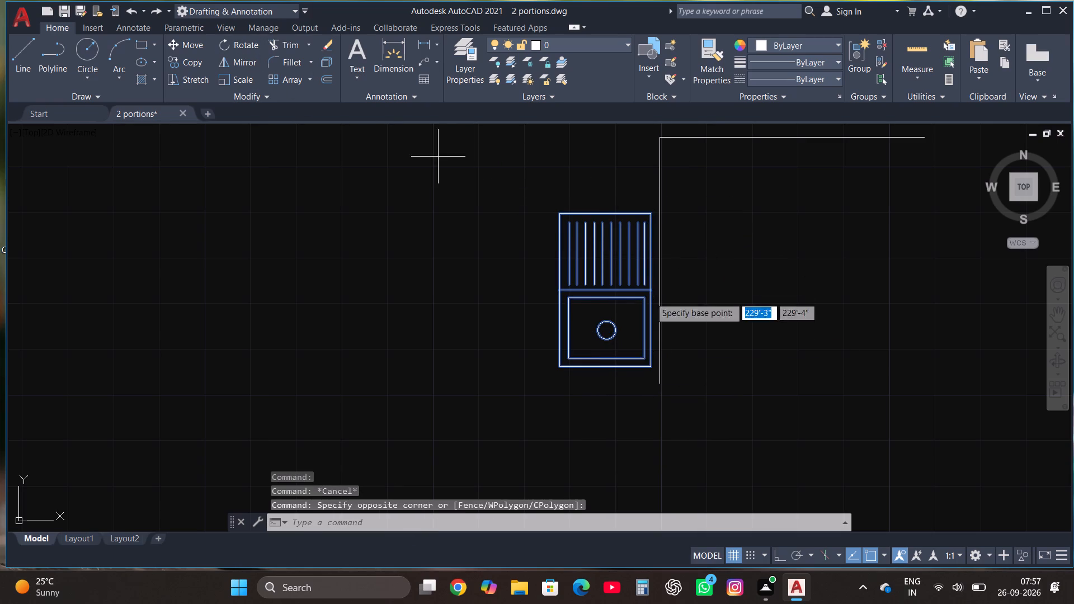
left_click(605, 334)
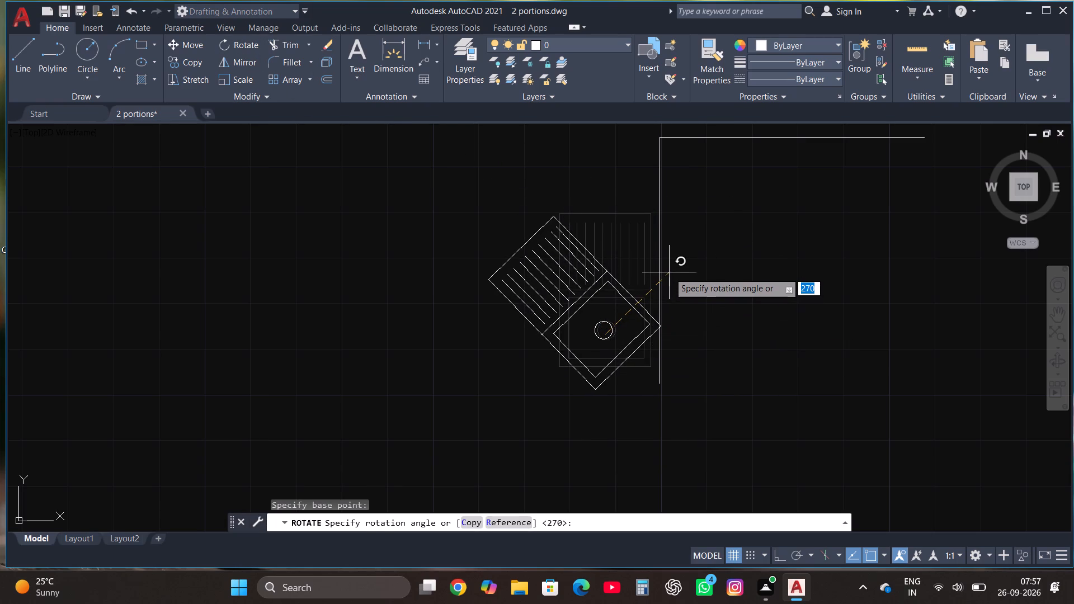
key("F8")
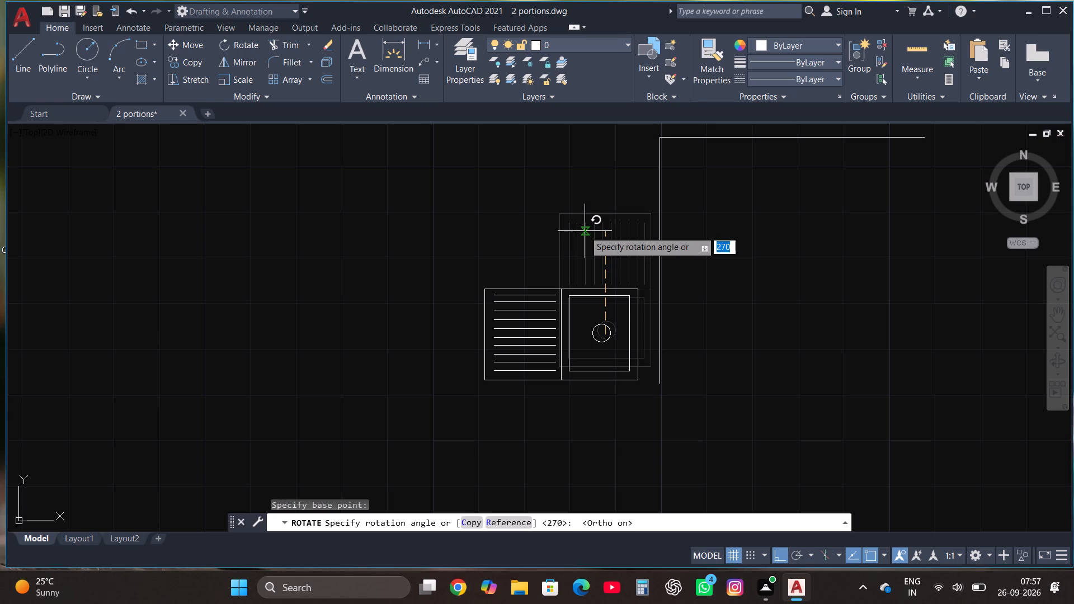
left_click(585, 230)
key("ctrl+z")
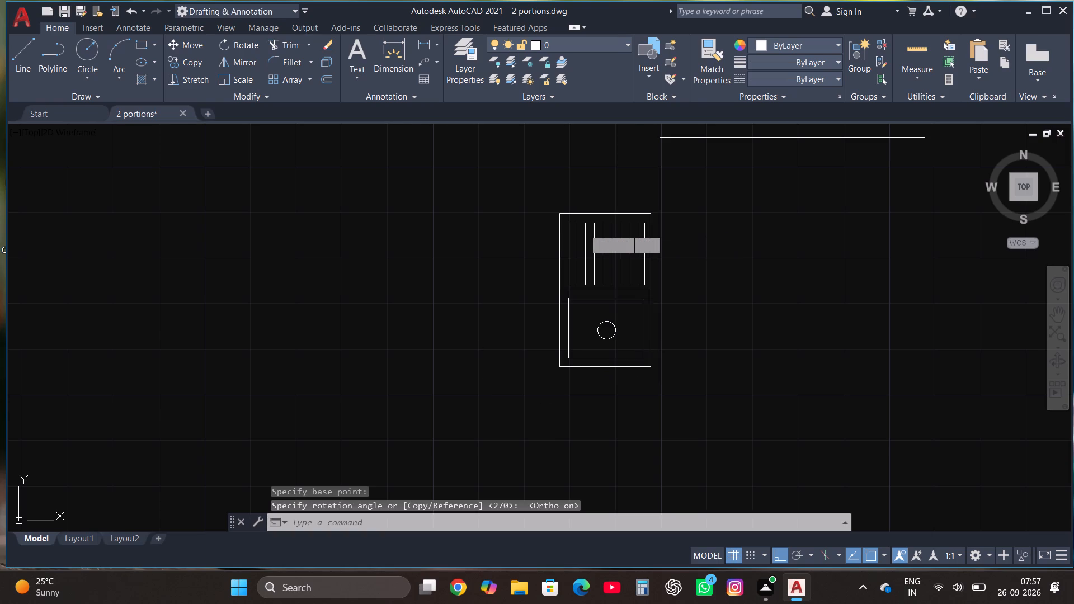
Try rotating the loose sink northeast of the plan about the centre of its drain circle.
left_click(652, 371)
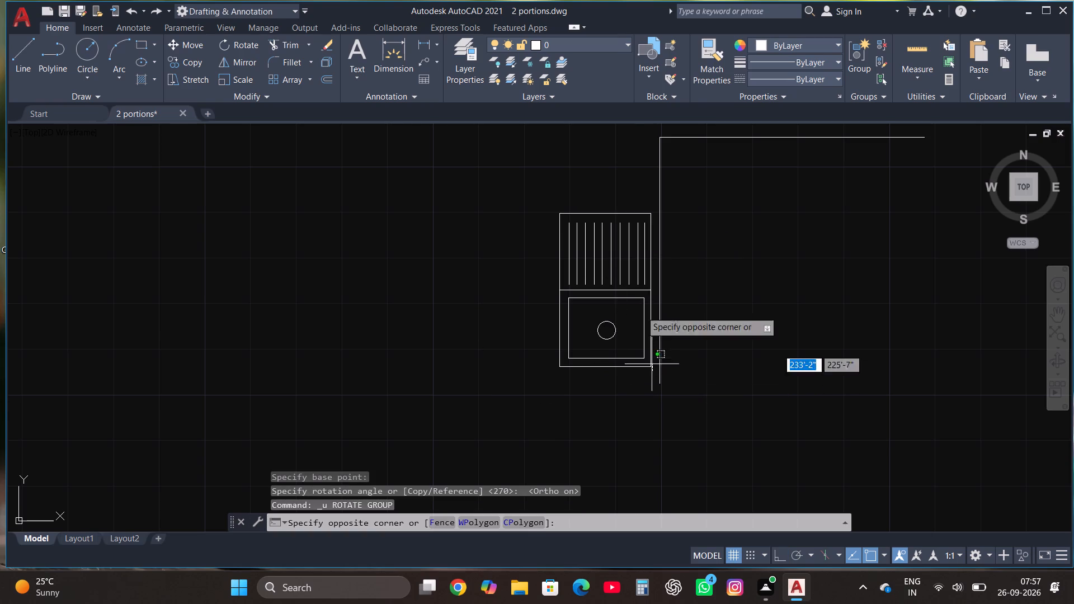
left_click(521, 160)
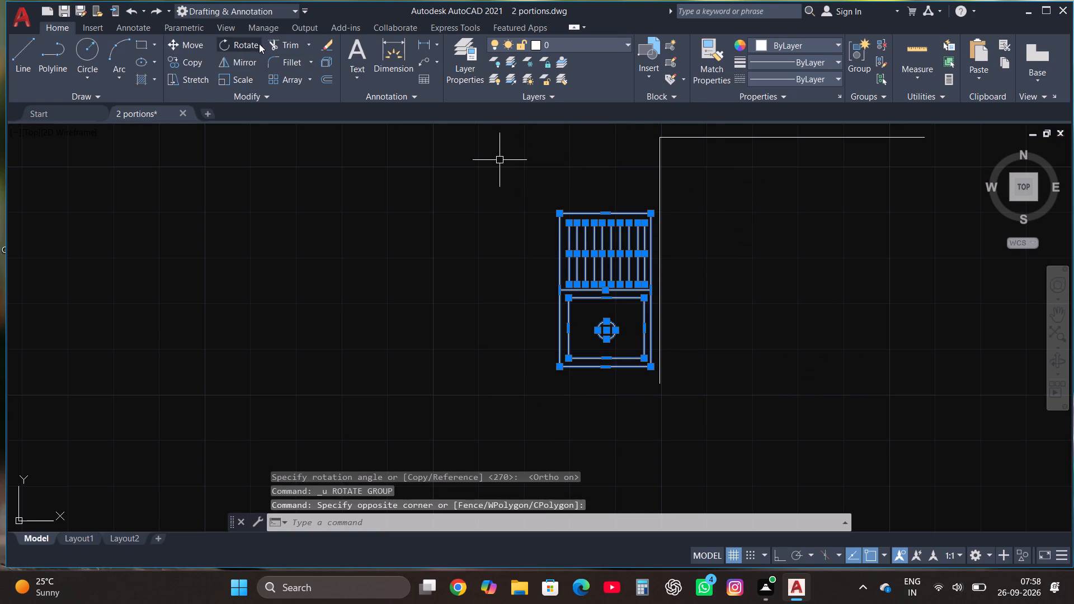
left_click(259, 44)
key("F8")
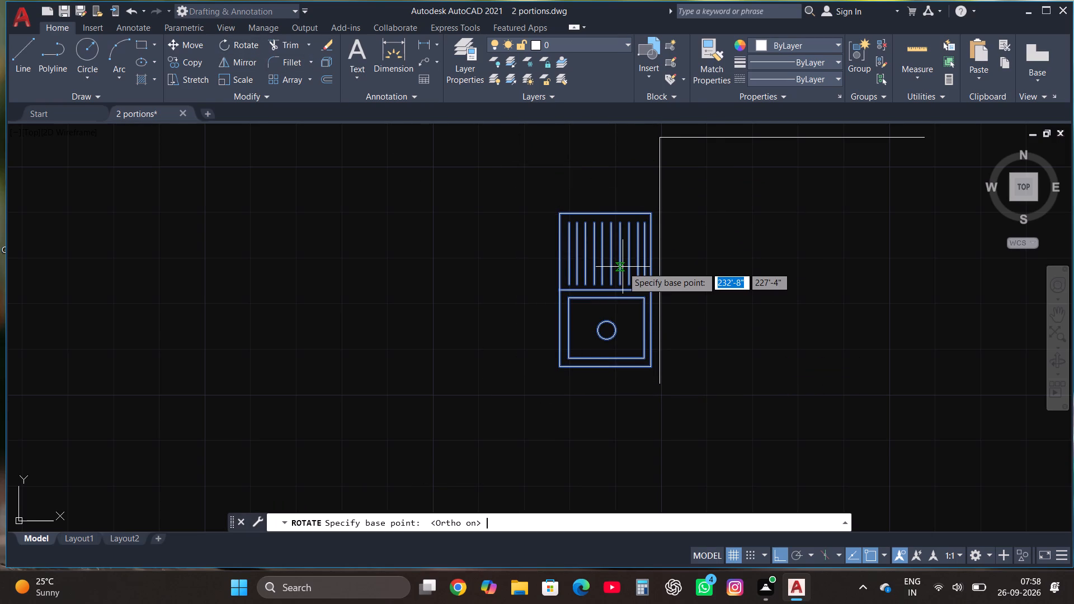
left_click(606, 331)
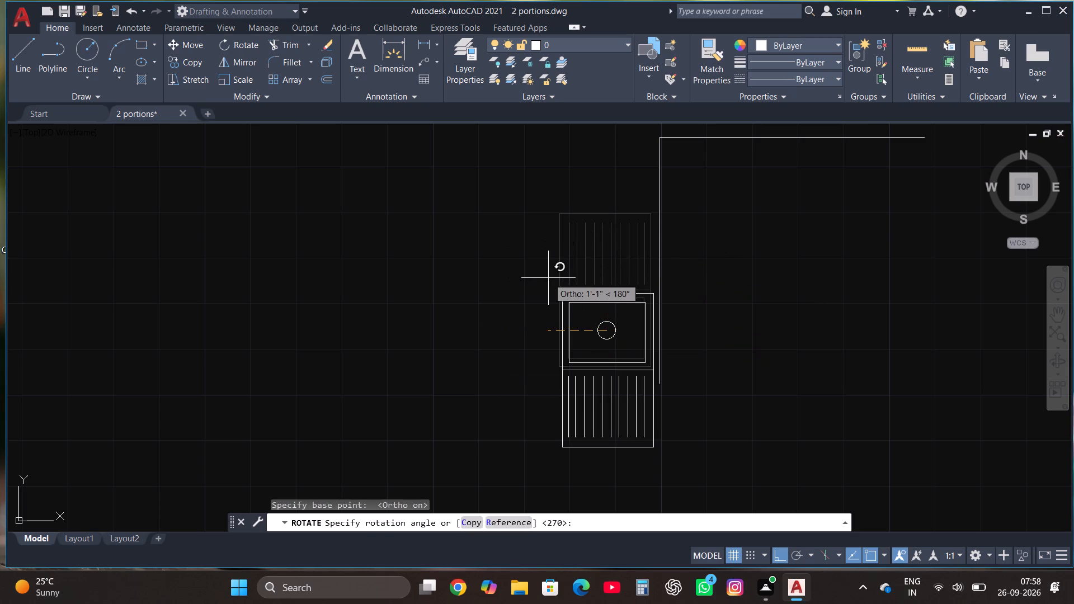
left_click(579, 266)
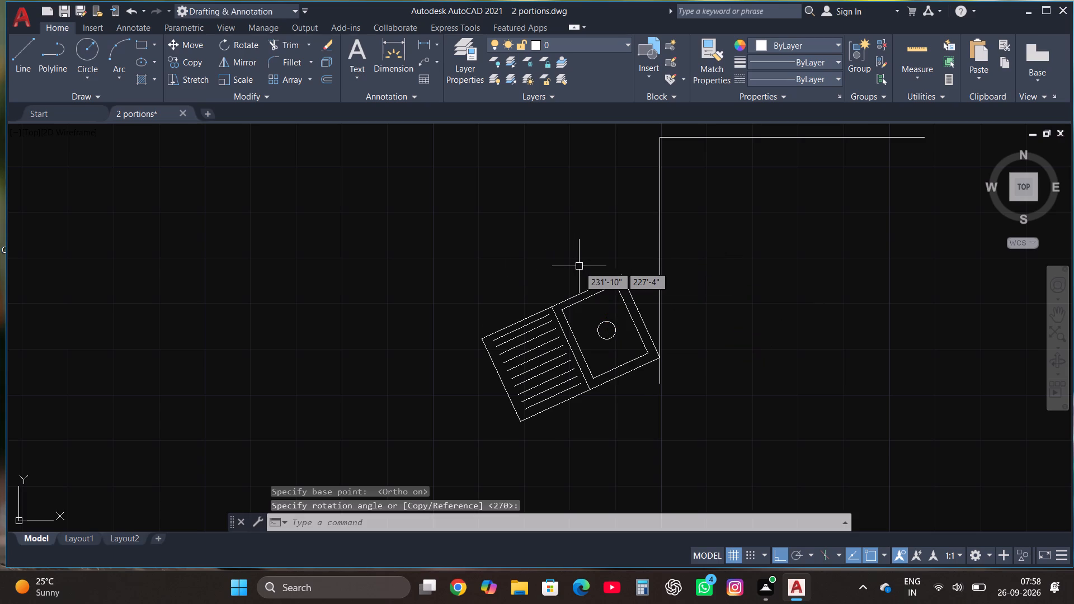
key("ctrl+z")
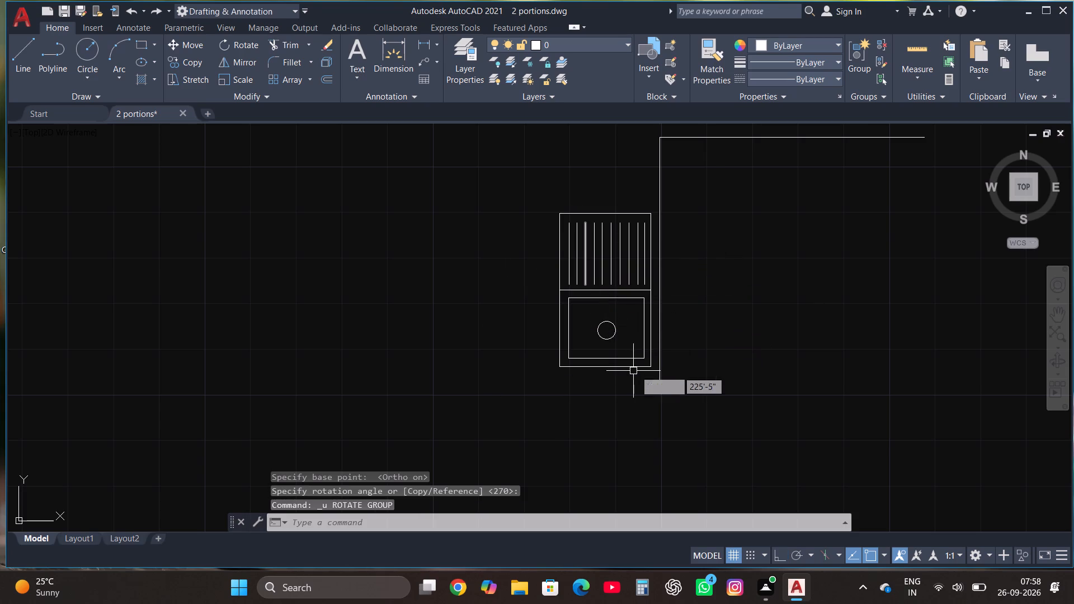
Rotate the loose sink a quarter turn counter-clockwise about its drain circle's centre, with ortho on, so its long side runs east-west.
left_click(653, 374)
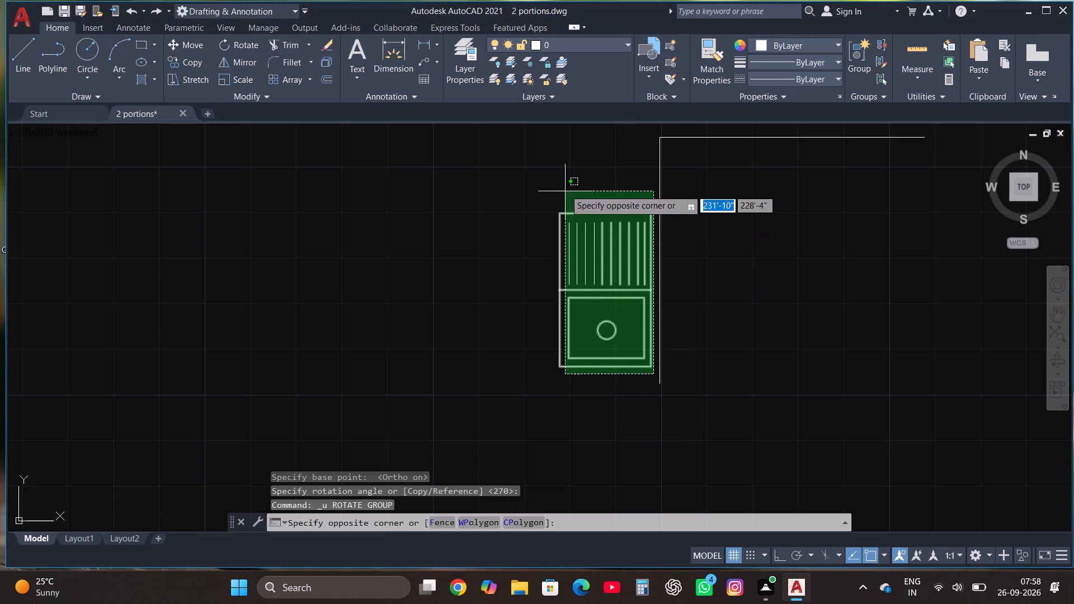
left_click(555, 169)
left_click(251, 44)
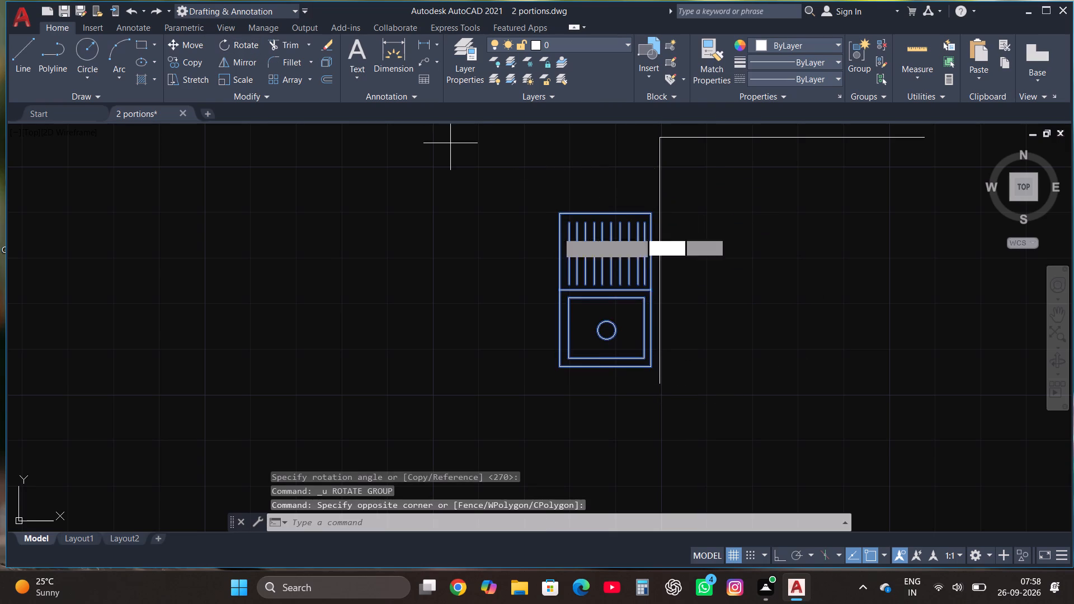
left_click(608, 331)
key("F8")
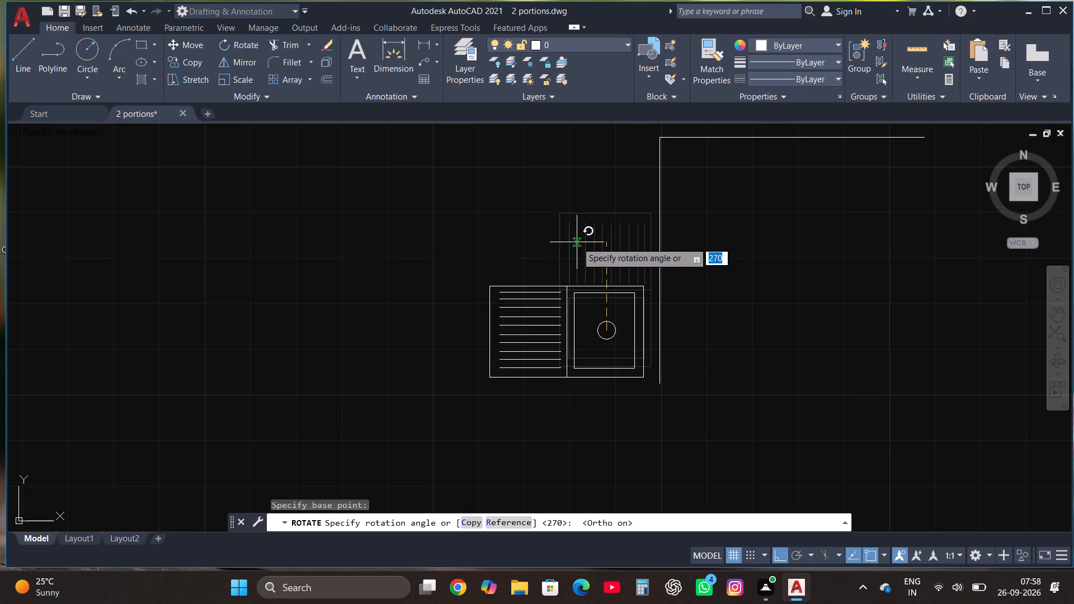
left_click(611, 219)
Copy the rotated sink, with ortho off, onto the southern leg of the narrow room's counter, near its west end.
left_click(651, 384)
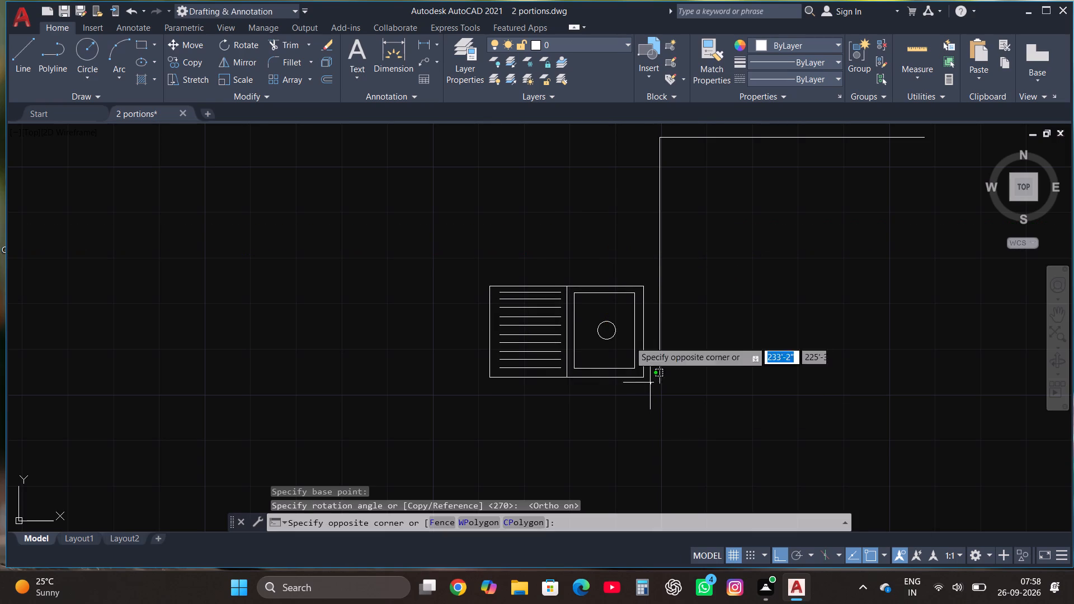
left_click(465, 247)
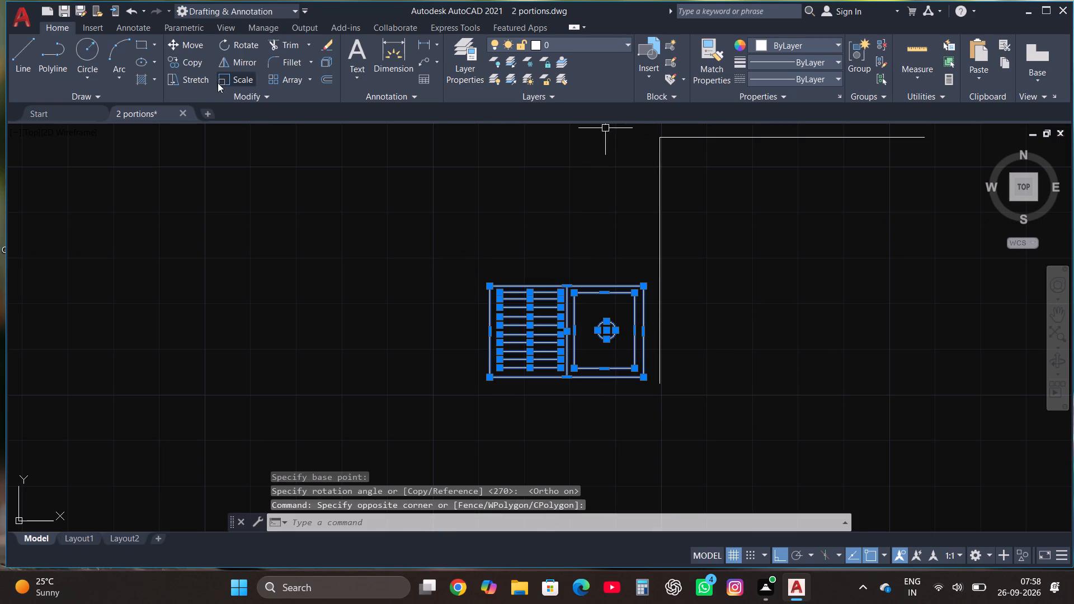
left_click(200, 62)
left_click(556, 339)
scroll(683, 174, "down", 2)
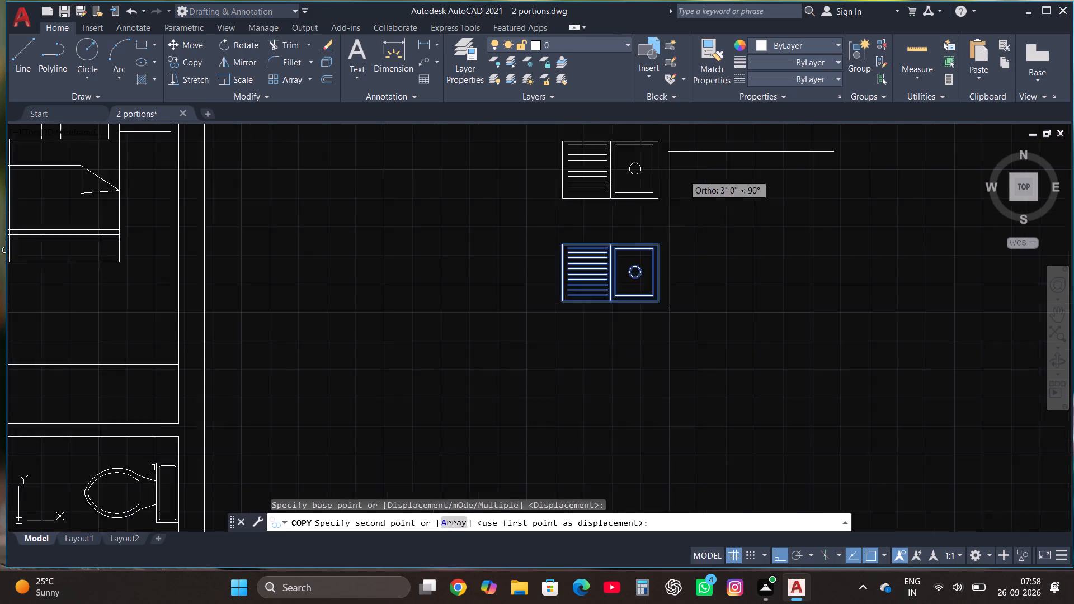
key("F8")
scroll(659, 269, "down", 3)
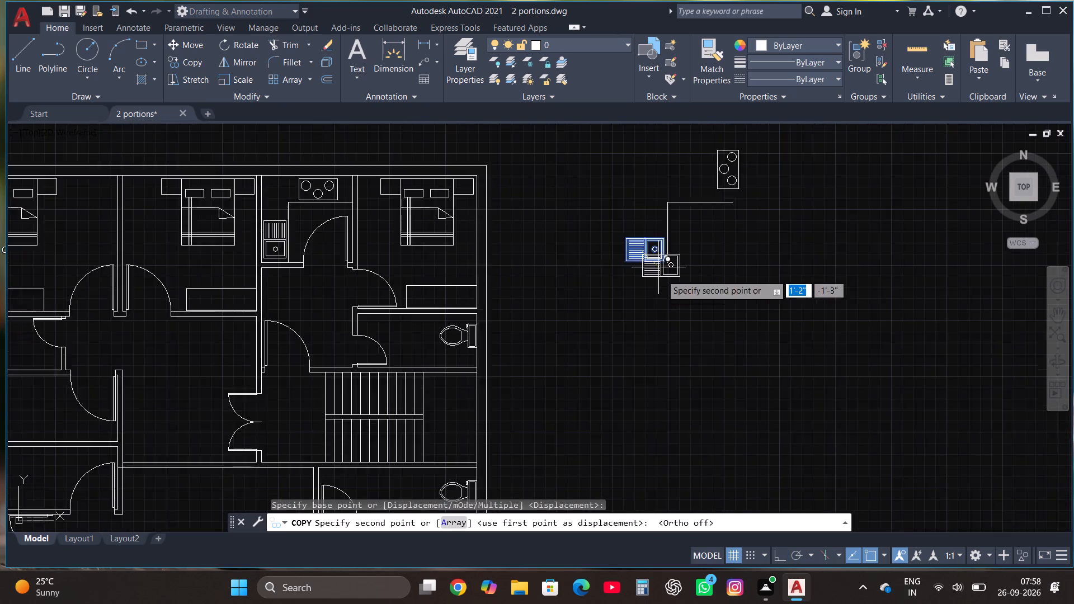
scroll(574, 432, "up", 5)
scroll(542, 395, "up", 2)
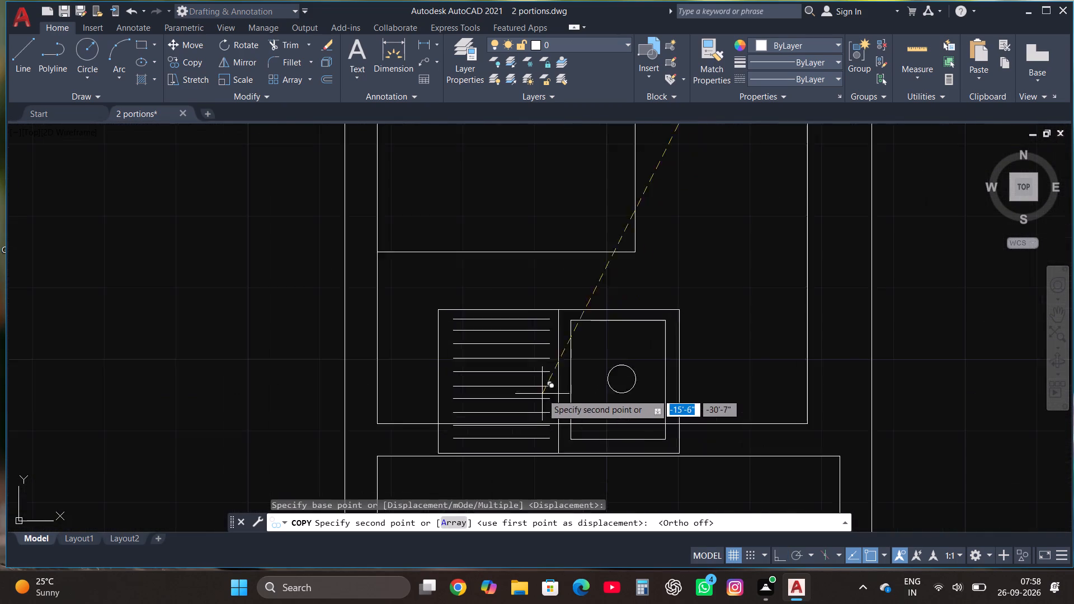
left_click(481, 331)
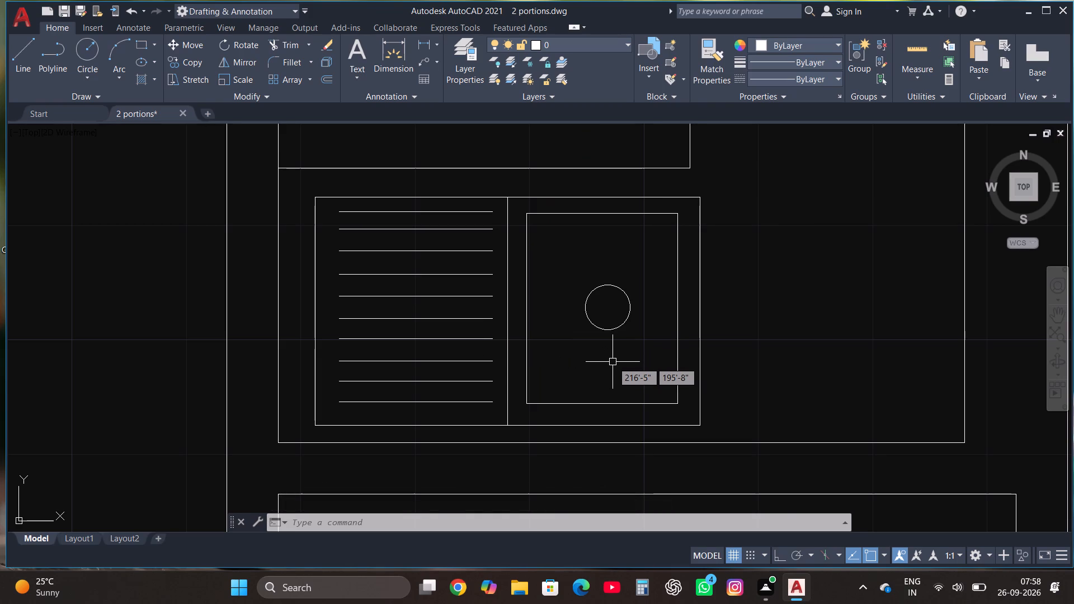
Start a line at the inner southwest corner of the small room midway along the plan's west wall.
scroll(609, 391, "down", 4)
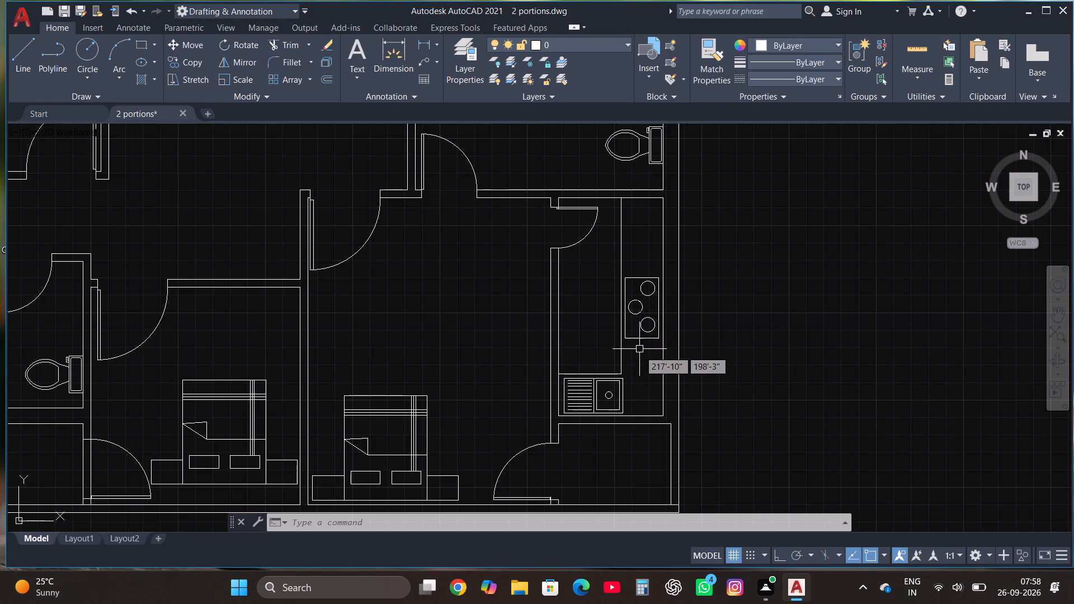
scroll(644, 365, "down", 2)
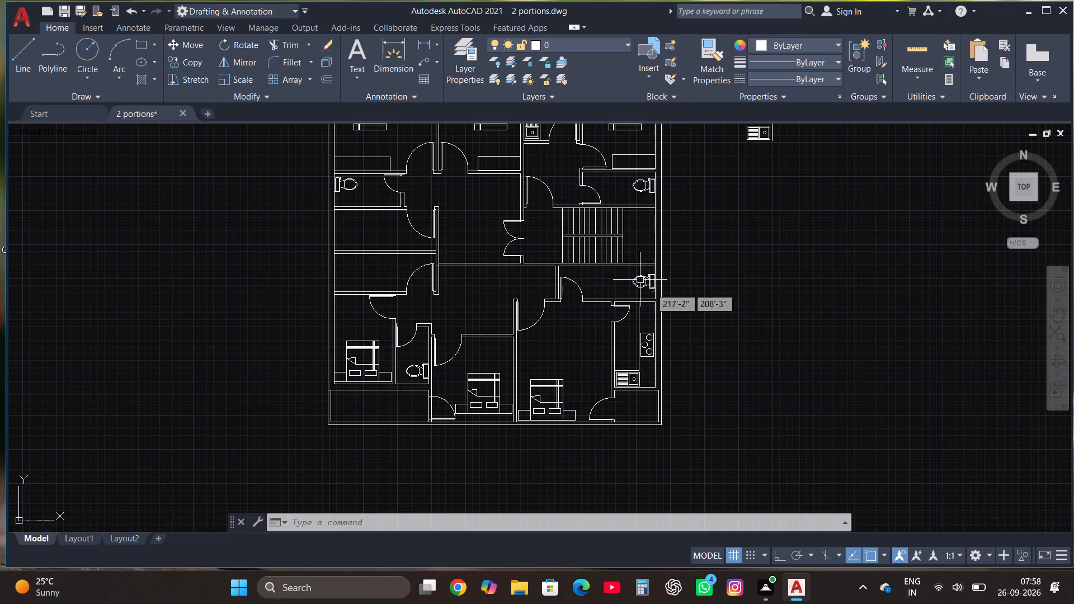
scroll(667, 321, "down", 1)
scroll(460, 265, "up", 2)
scroll(488, 347, "up", 1)
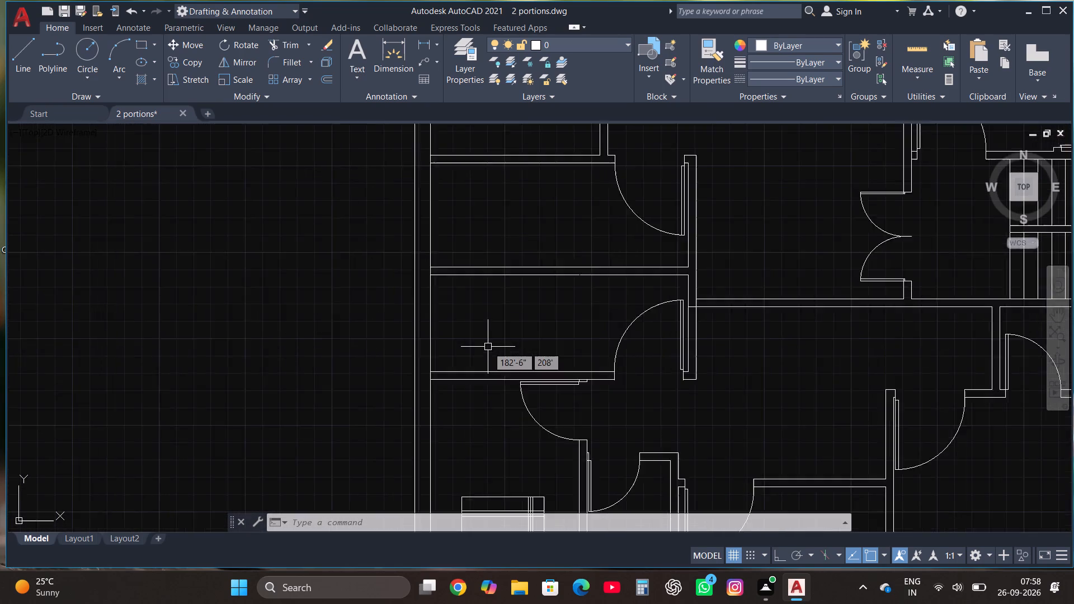
scroll(488, 347, "up", 1)
left_click(22, 49)
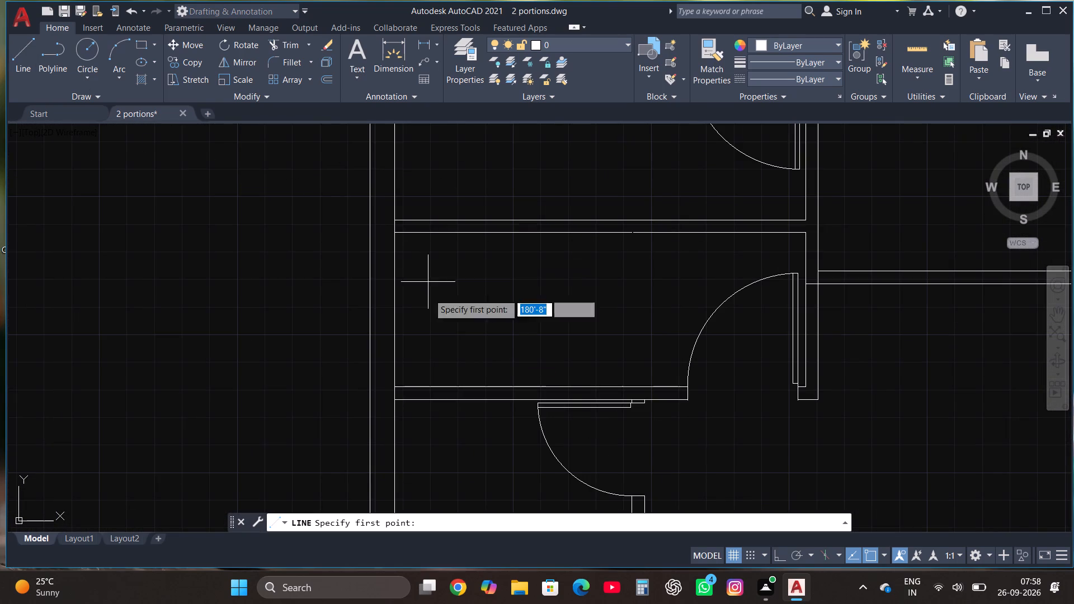
left_click(393, 386)
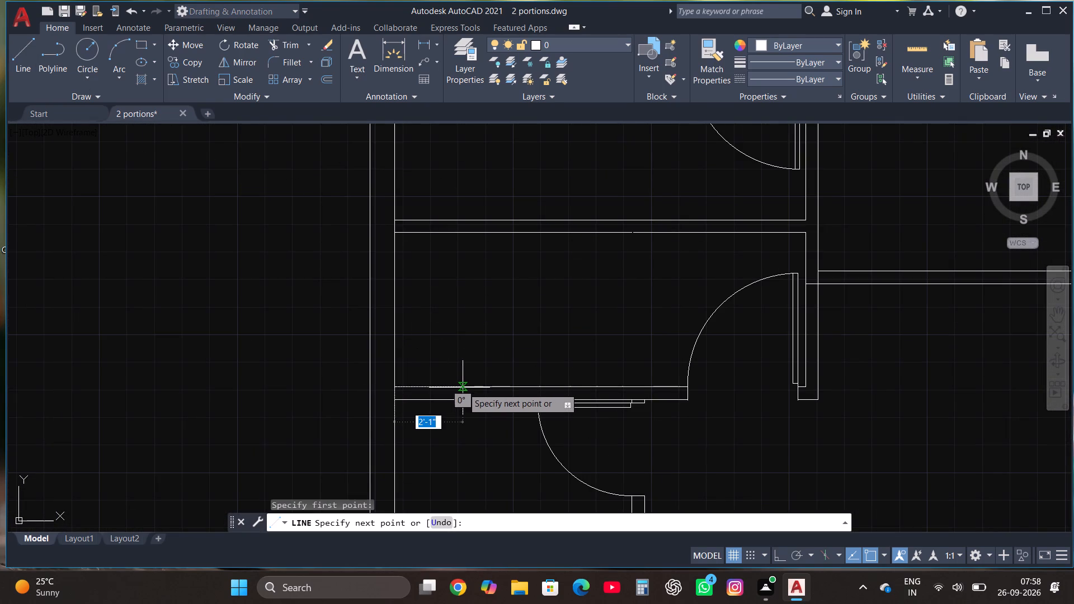
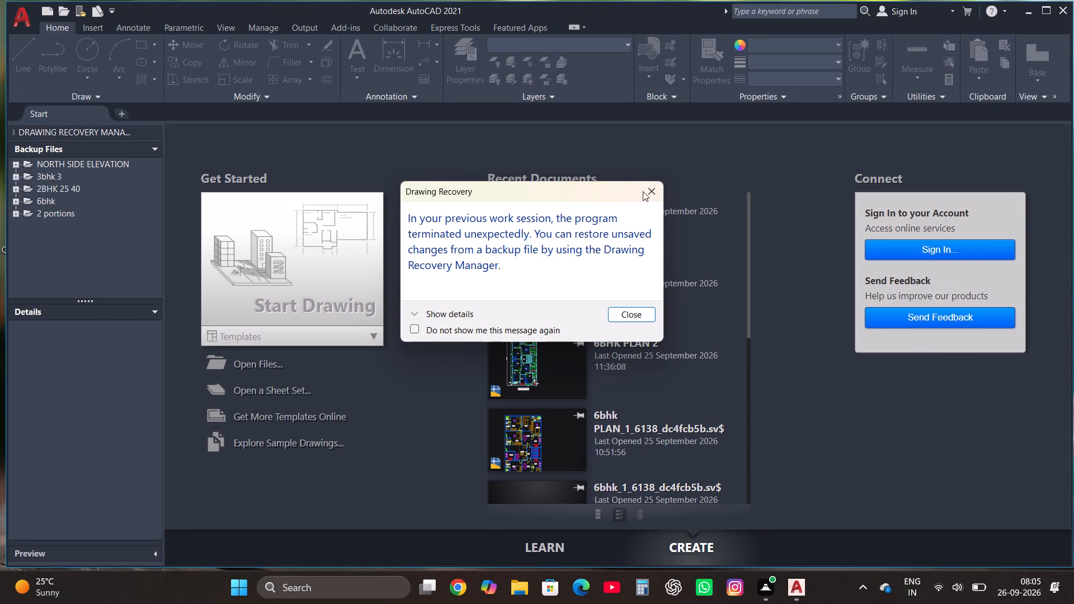
Dismiss the recovery notice and open the 2 portions backup (.bak) and original (.dwg) drawings from the Drawing Recovery Manager.
left_click(622, 313)
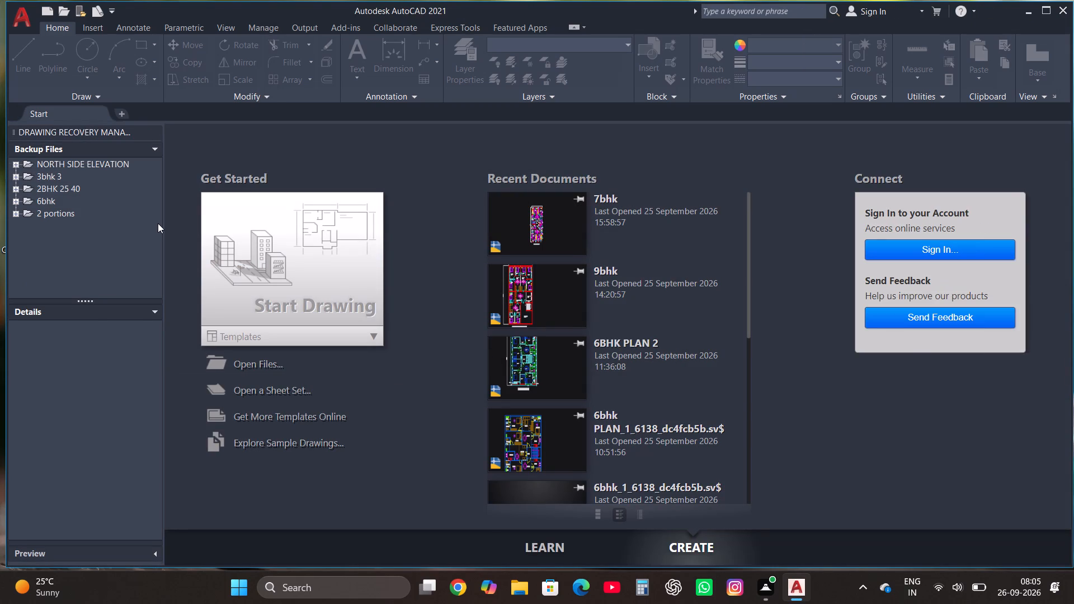
left_click(53, 212)
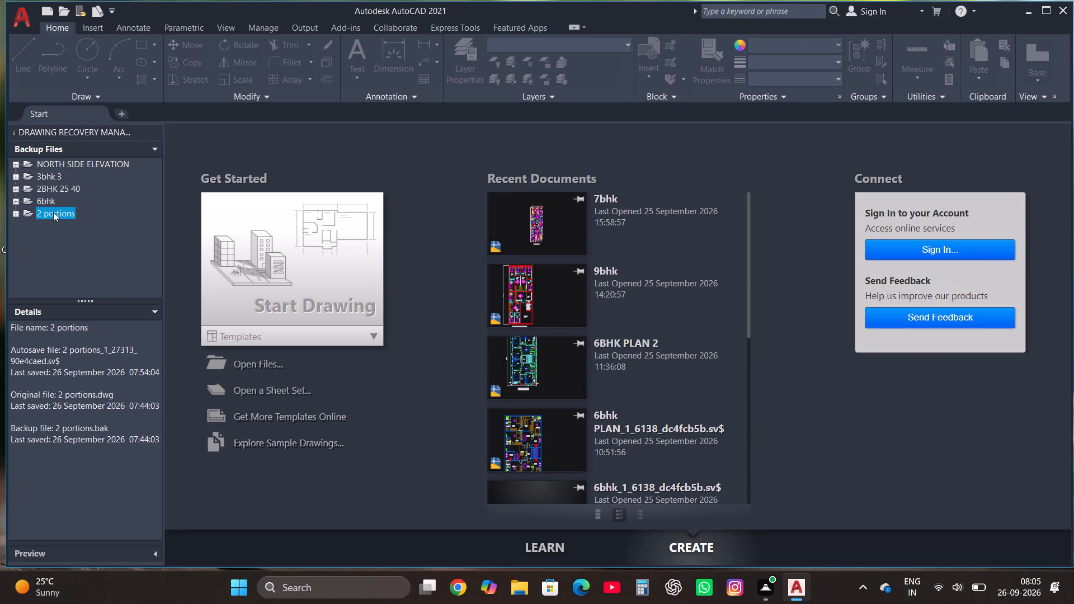
double_click(53, 212)
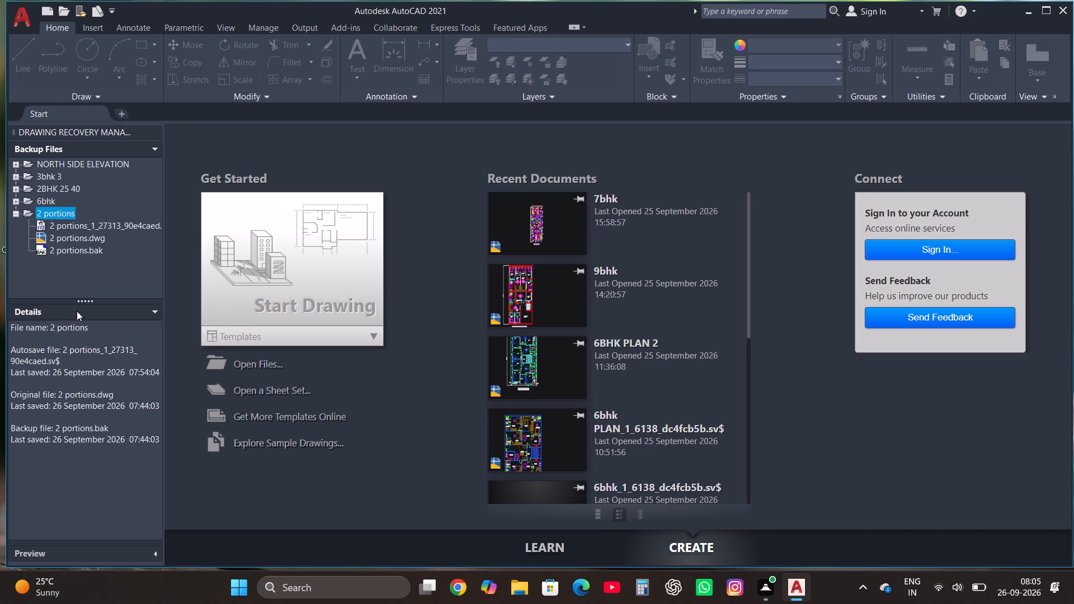
double_click(88, 247)
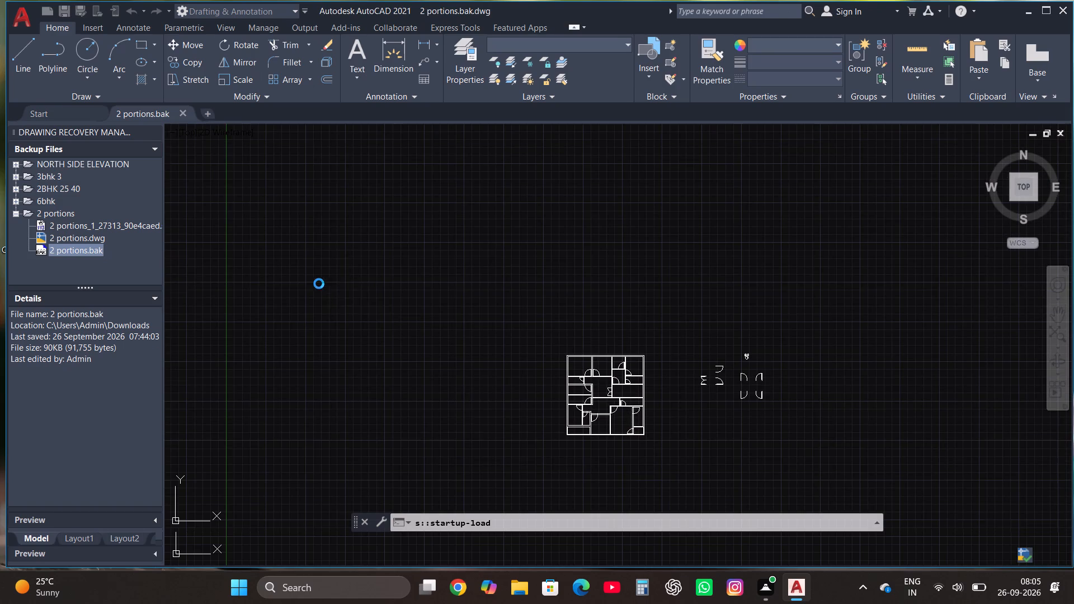
double_click(71, 236)
double_click(70, 236)
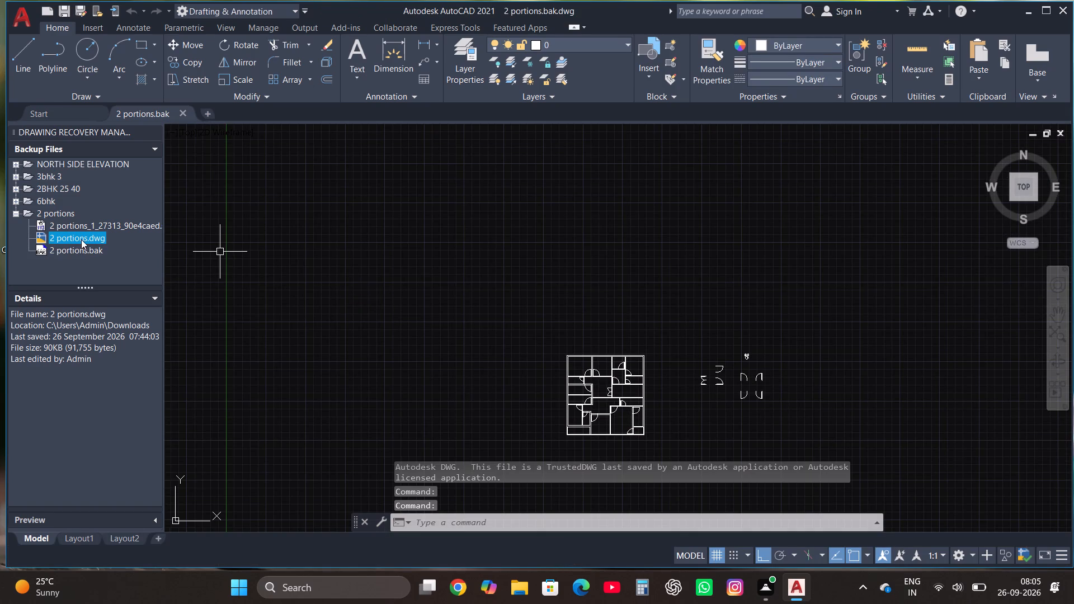
Open the 2 portions autosave (.sv$) file from the Drawing Recovery Manager.
double_click(74, 226)
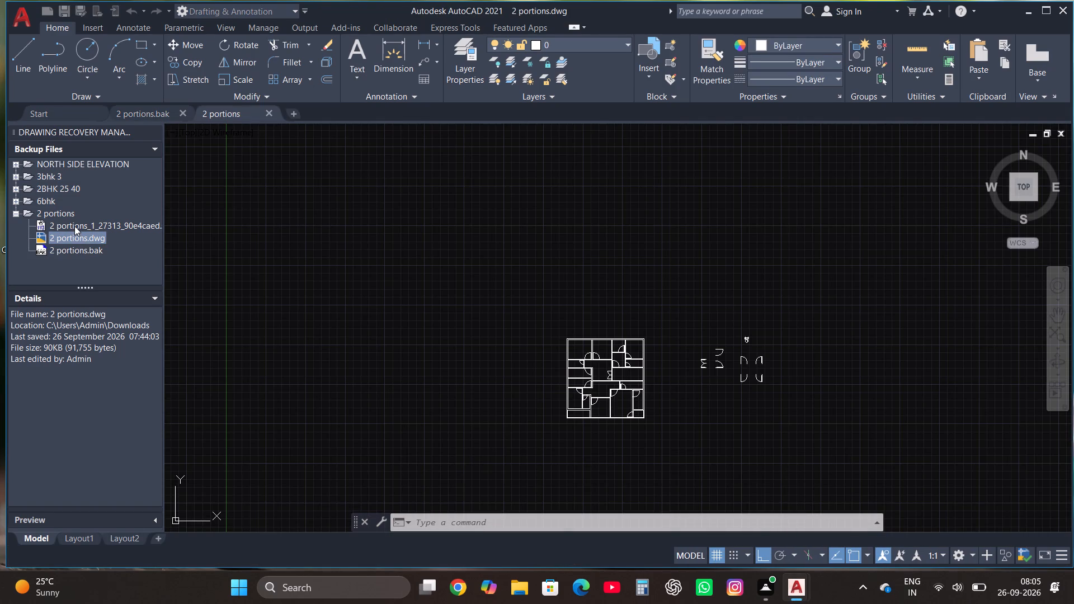
double_click(74, 226)
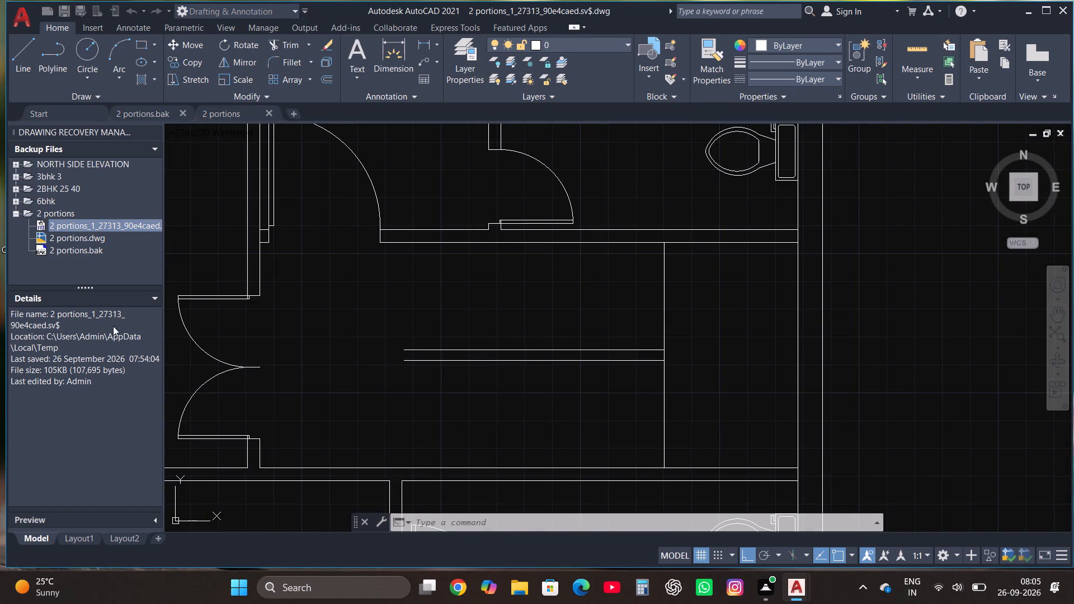
In the west-side room below the upper toilet, draw a line 2' along the wall from its inner corner, then about 3'-1" down.
scroll(356, 365, "down", 3)
scroll(550, 346, "down", 2)
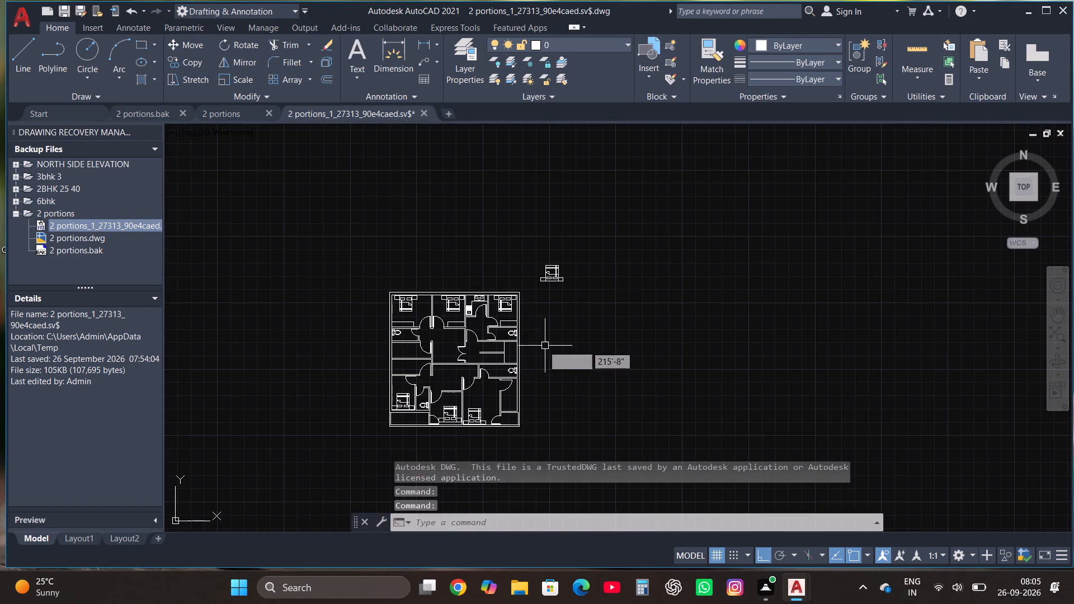
scroll(398, 345, "up", 1)
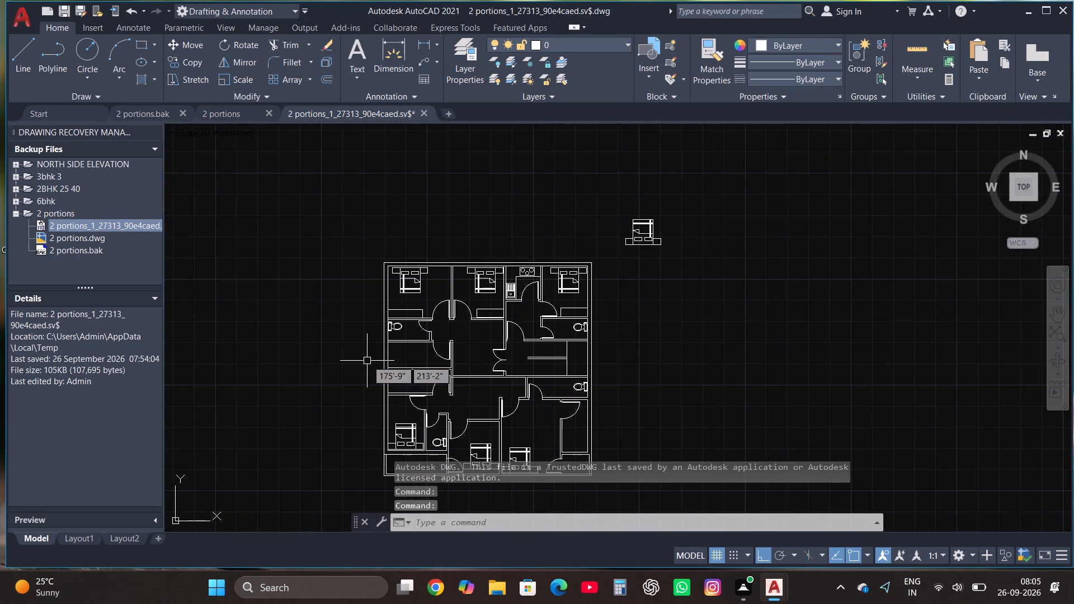
scroll(566, 271, "down", 1)
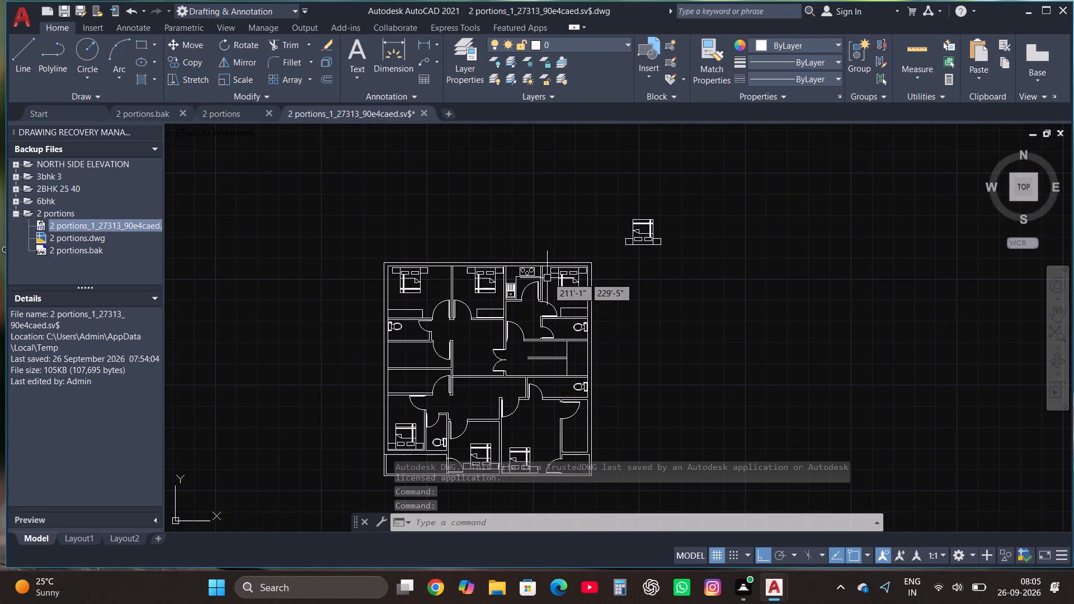
scroll(509, 291, "up", 3)
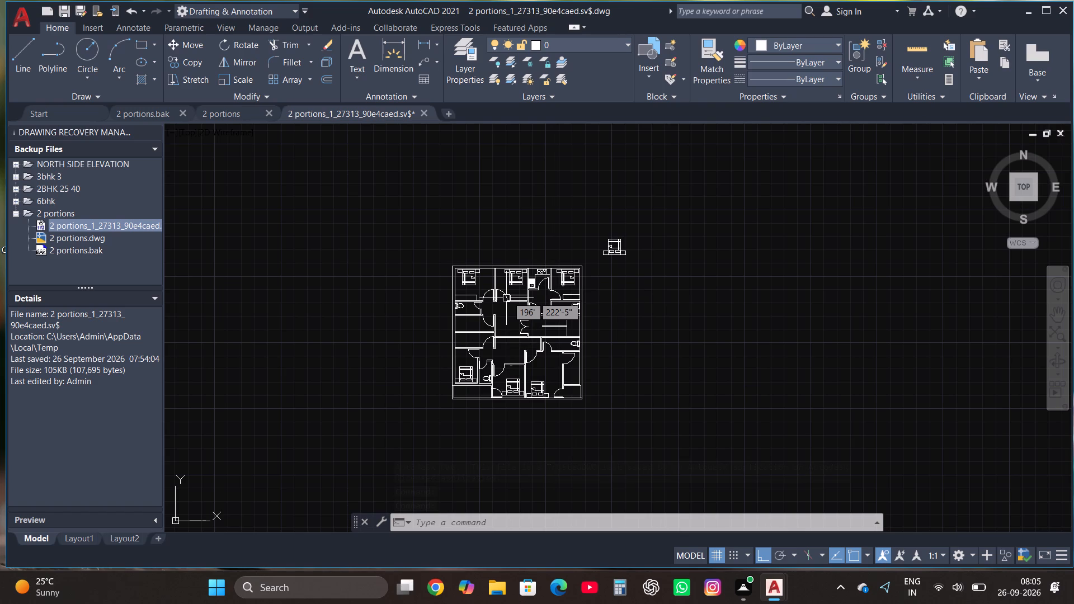
left_click(22, 52)
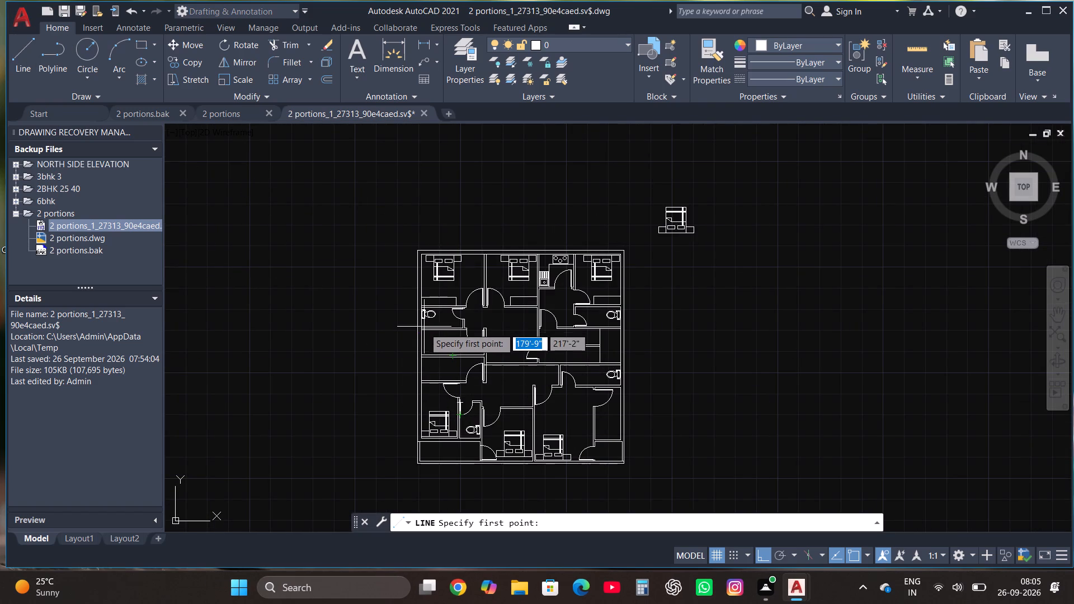
scroll(424, 329, "up", 5)
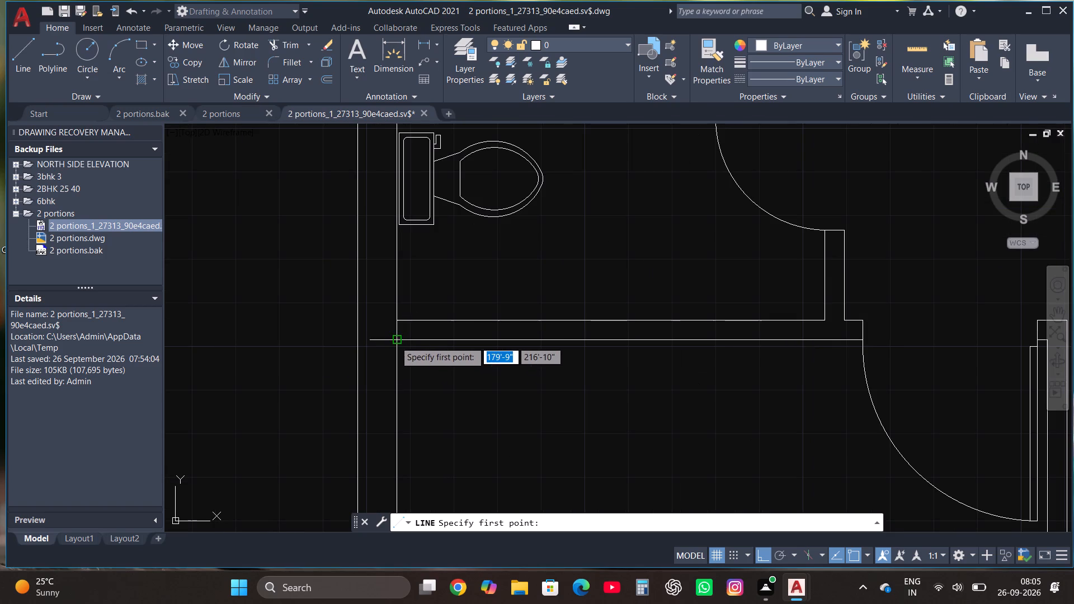
left_click(395, 341)
type("2'")
key("Return")
scroll(455, 342, "down", 4)
scroll(463, 383, "up", 3)
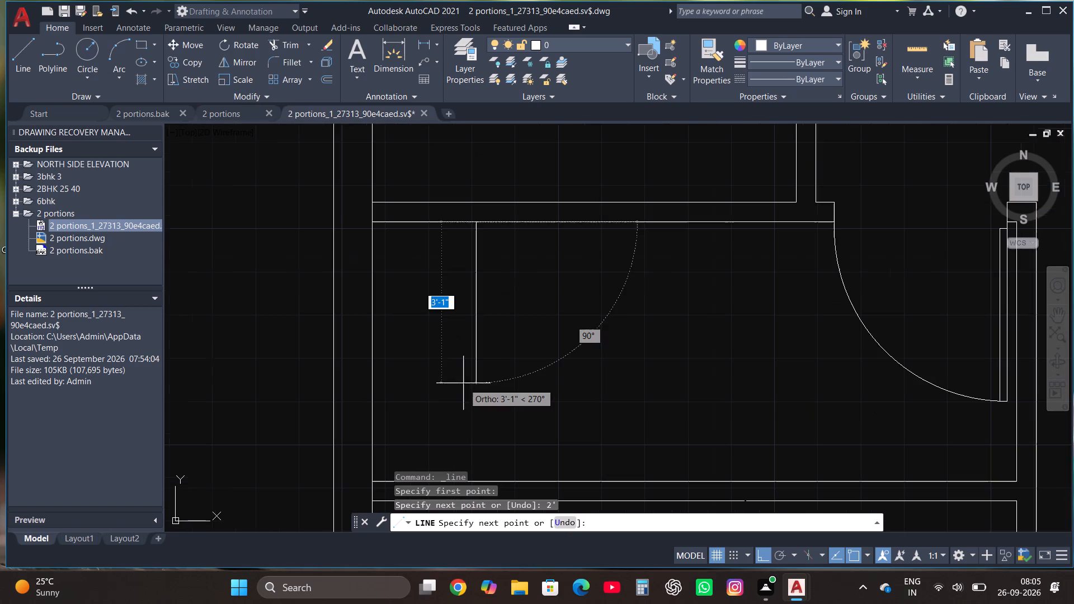
left_click(463, 383)
In the same room, draw a line 2' up from the lower wall below the door jamb, then west towards the vertical line.
left_click(15, 62)
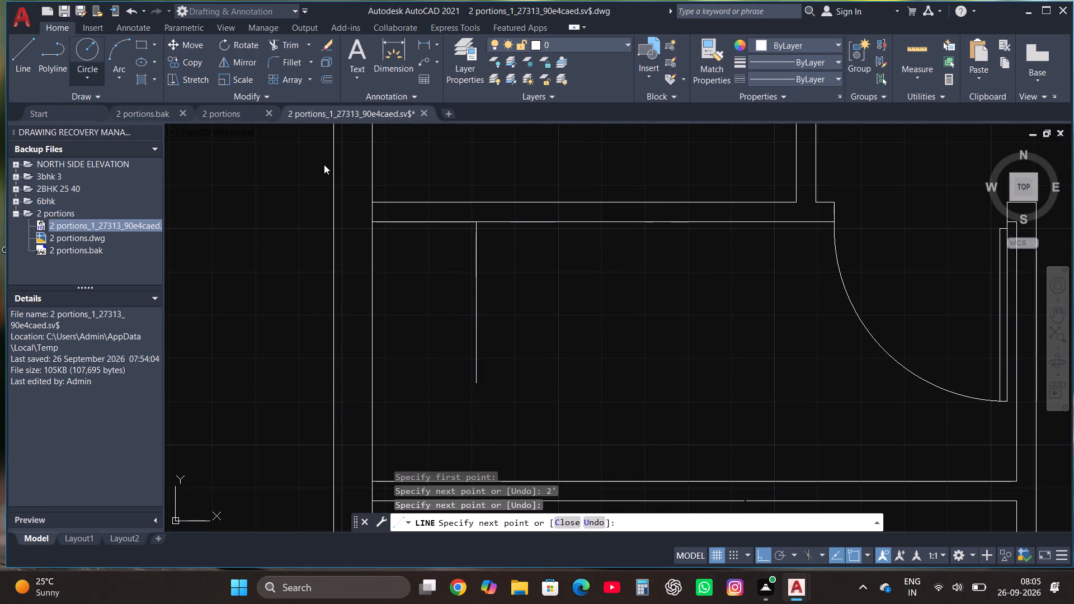
scroll(477, 265, "down", 3)
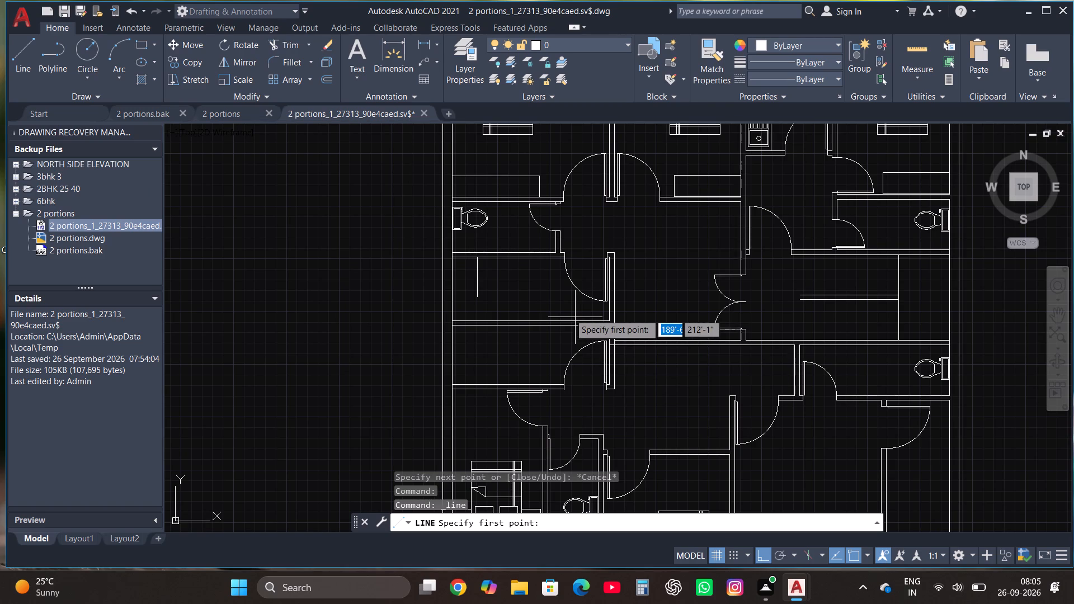
scroll(558, 305, "up", 2)
left_click(573, 346)
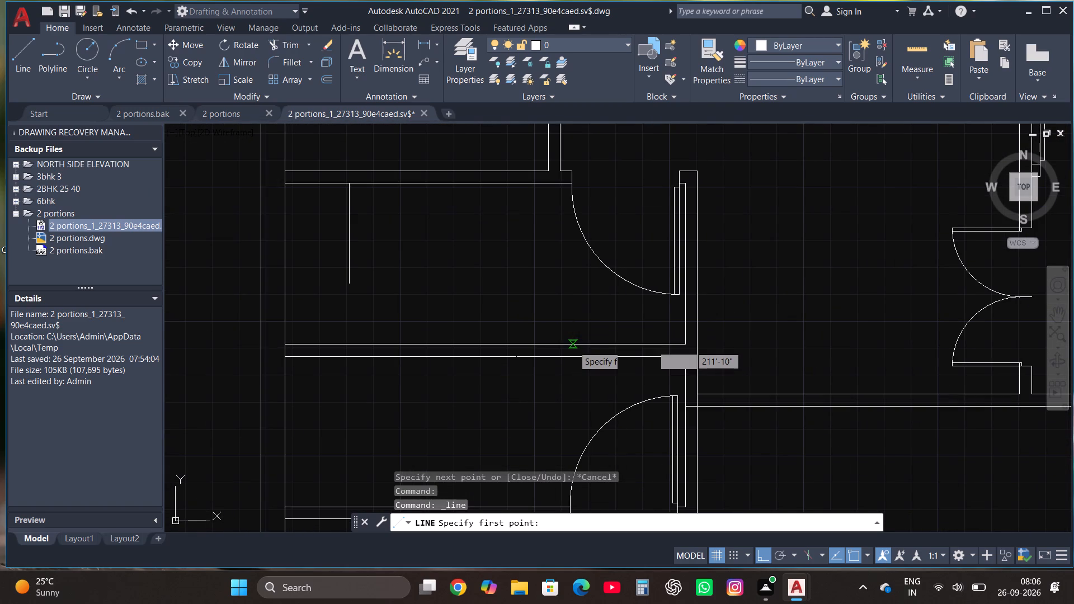
type("2'")
key("Return")
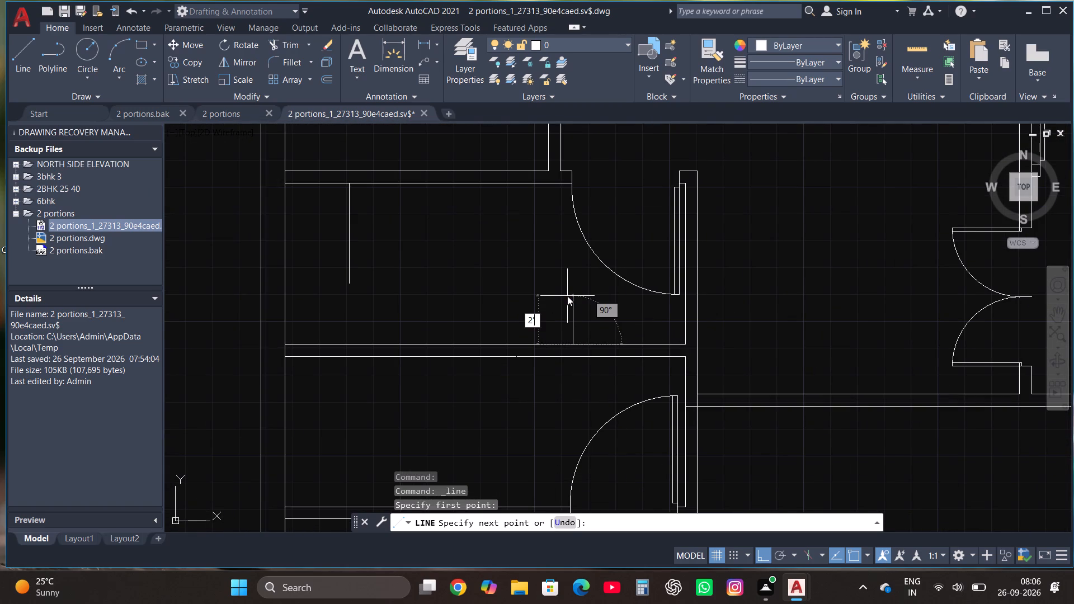
left_click(375, 333)
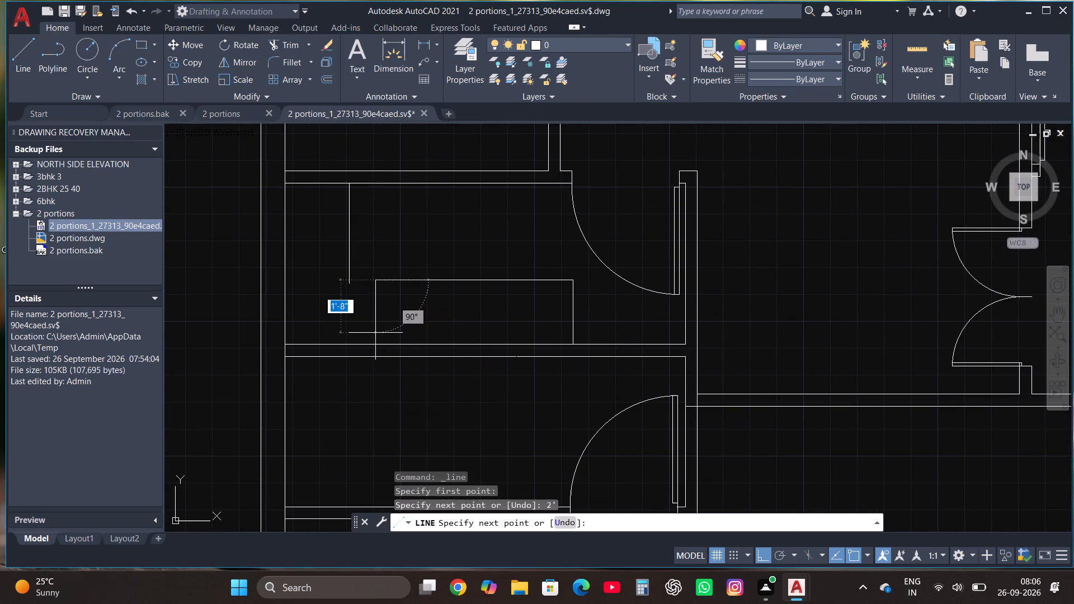
Fillet the vertical line and the horizontal line into a corner to complete the L-shaped outline.
left_click(281, 64)
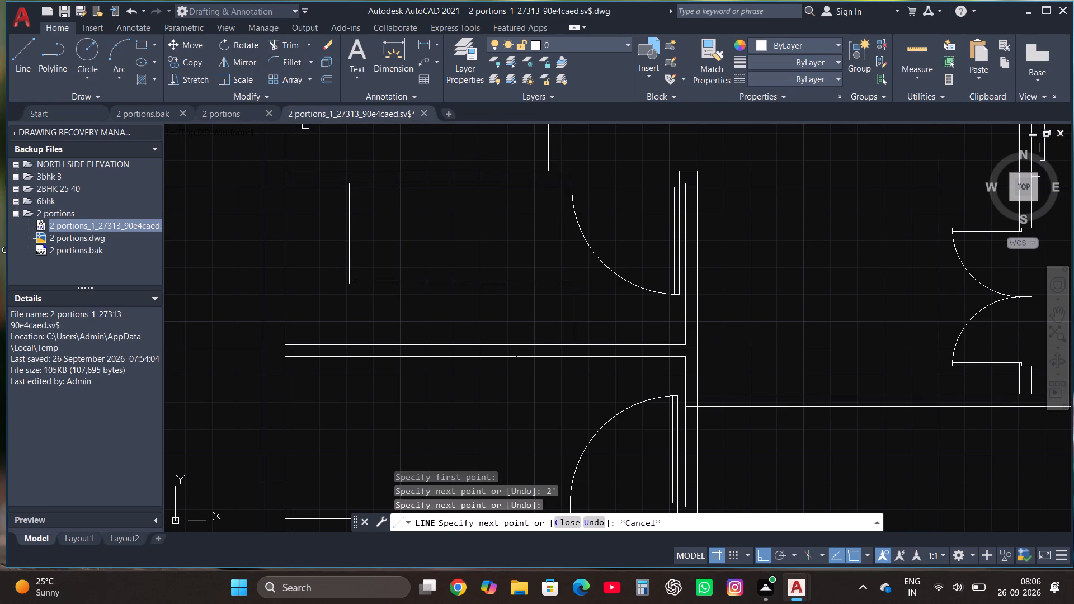
left_click(348, 254)
left_click(382, 278)
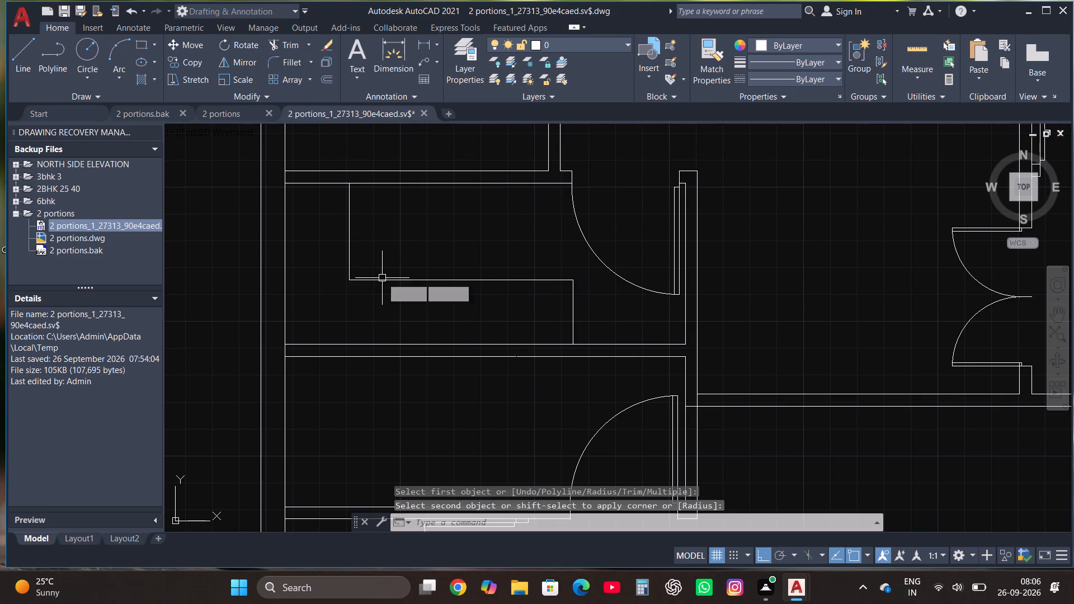
In the adjoining room below, draw a line 2' along the lower wall from its inner west corner, then up towards the upper wall.
left_click(24, 48)
scroll(438, 181, "down", 2)
scroll(394, 304, "up", 3)
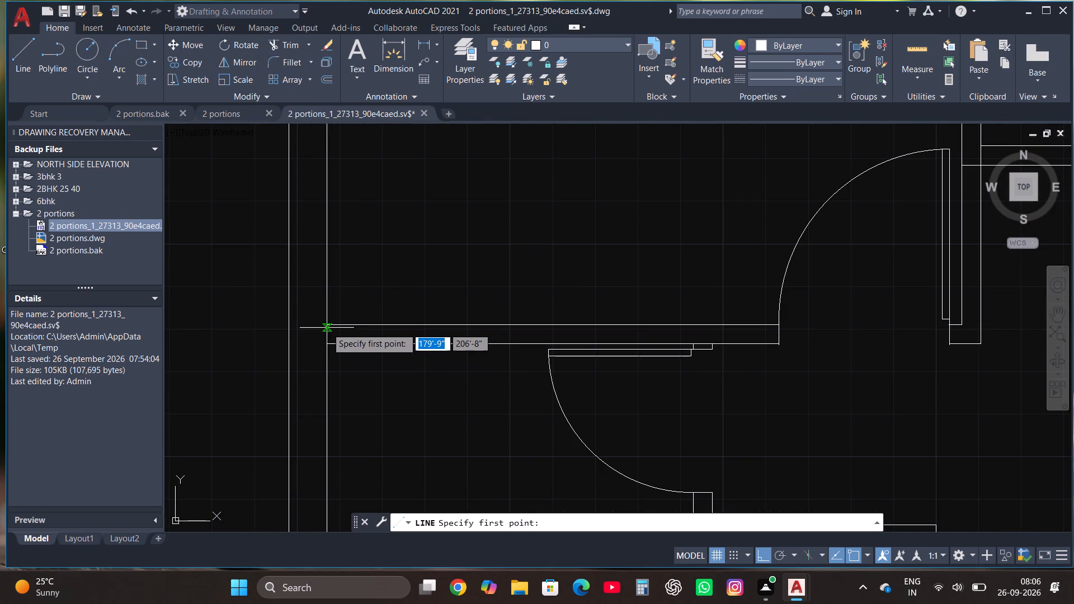
left_click(326, 325)
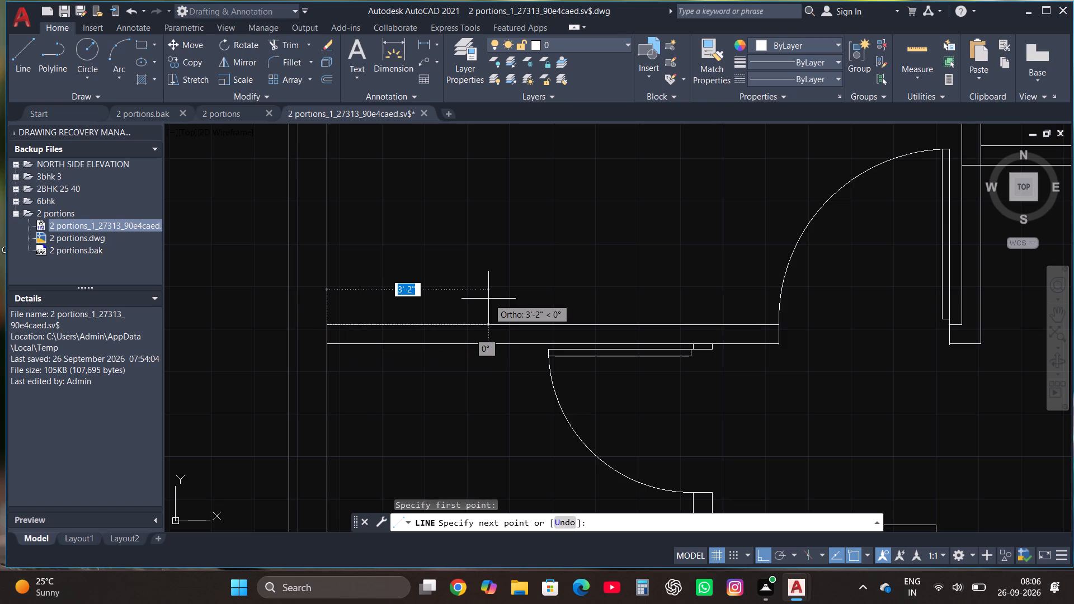
type("2'")
key("Return")
scroll(486, 299, "down", 3)
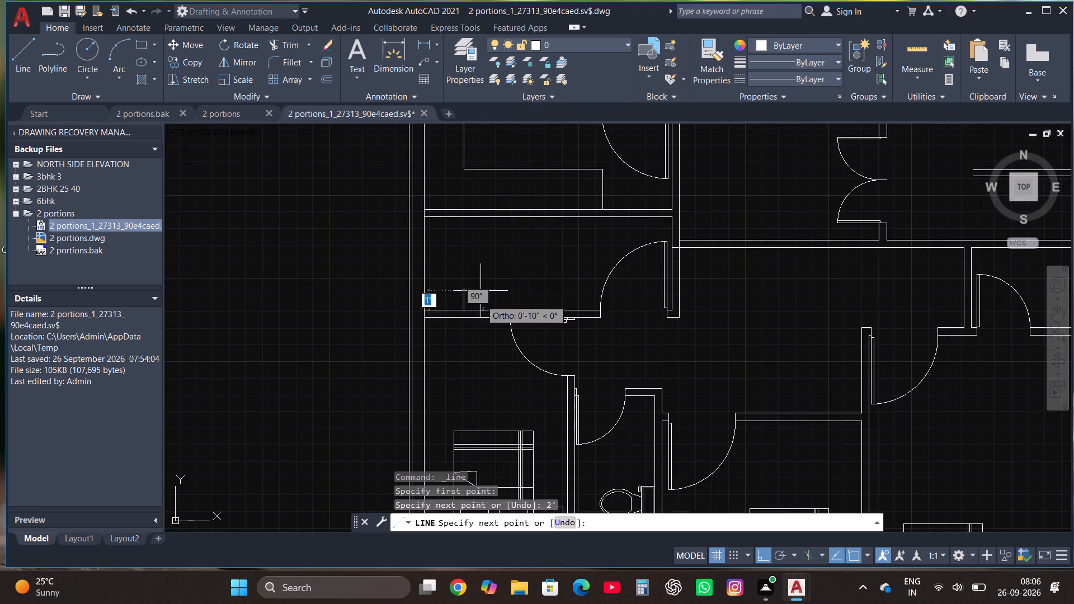
scroll(476, 248, "up", 2)
left_click(460, 233)
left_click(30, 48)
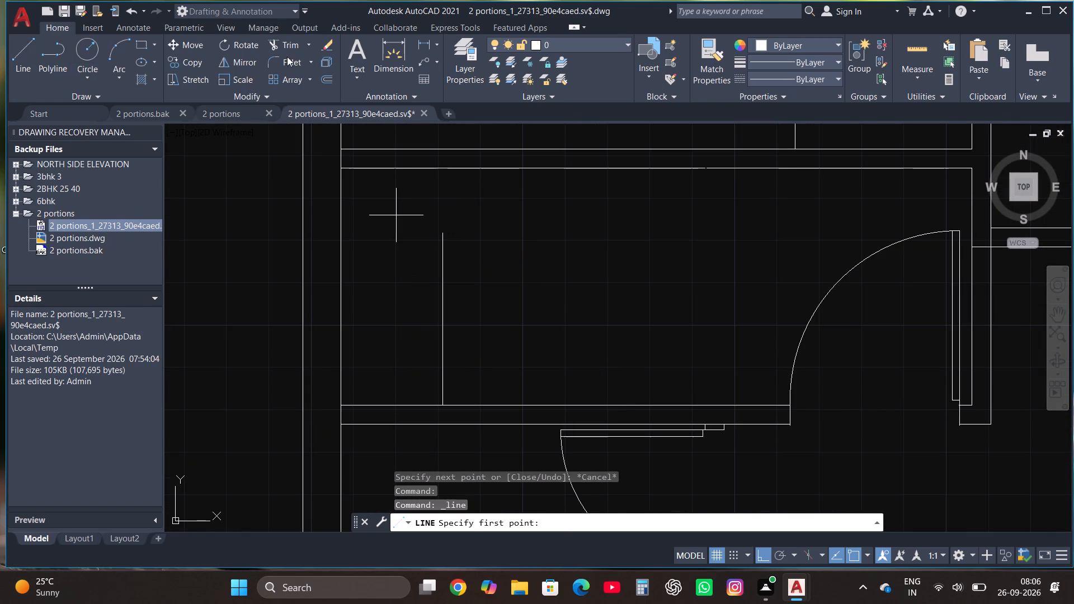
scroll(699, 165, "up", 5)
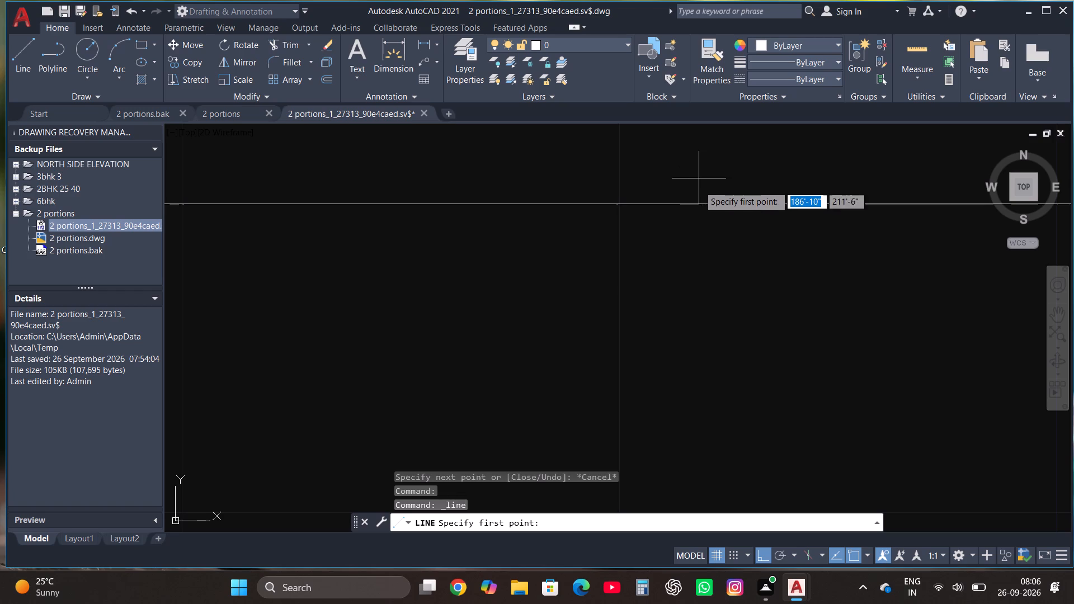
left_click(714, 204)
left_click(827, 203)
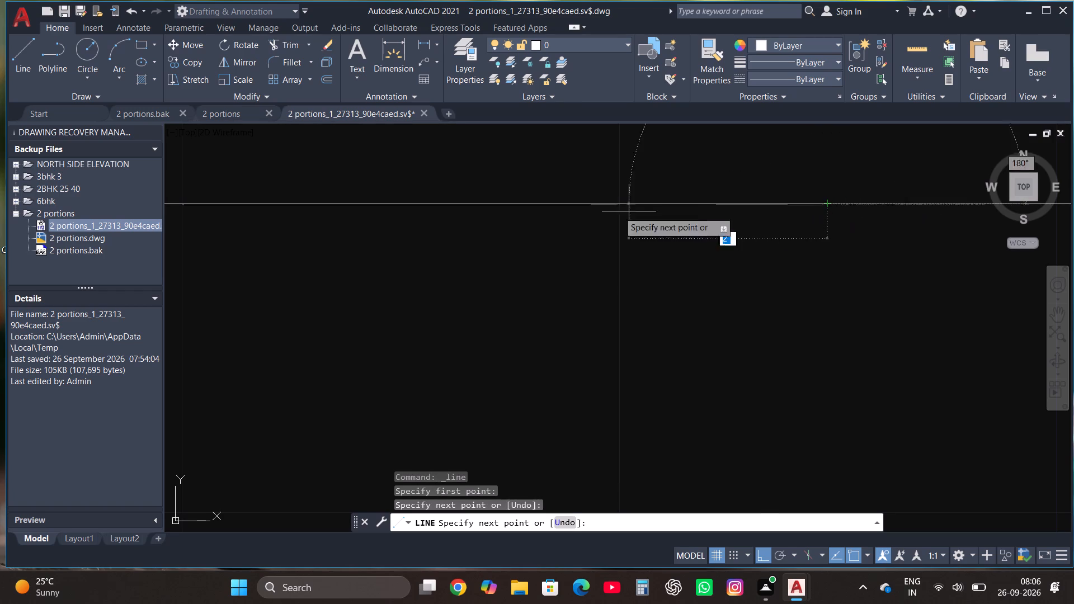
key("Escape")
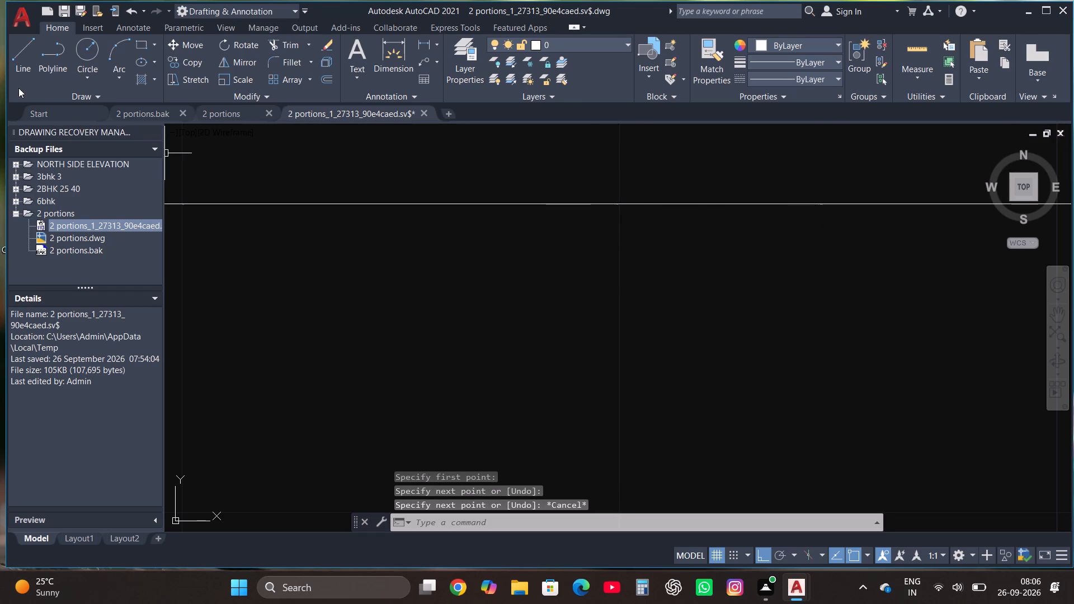
In the lower room, draw a line 2' down from the upper wall, then about 4'-4" west towards the vertical line.
left_click(22, 54)
scroll(95, 182, "down", 3)
scroll(280, 271, "down", 1)
scroll(489, 330, "down", 1)
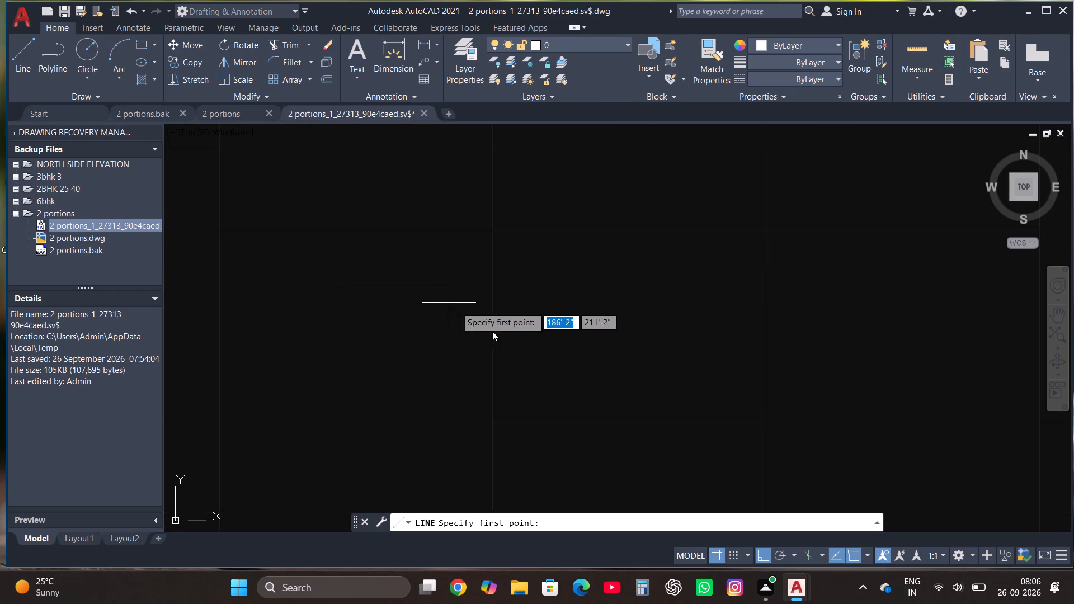
scroll(492, 331, "down", 7)
scroll(534, 320, "up", 3)
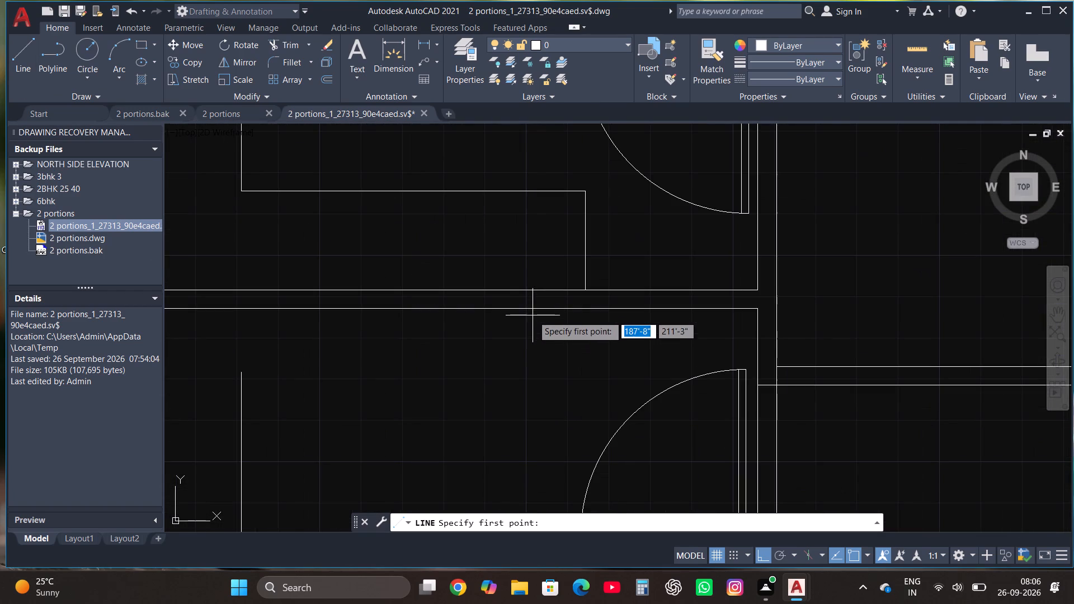
left_click(524, 310)
type("2'4")
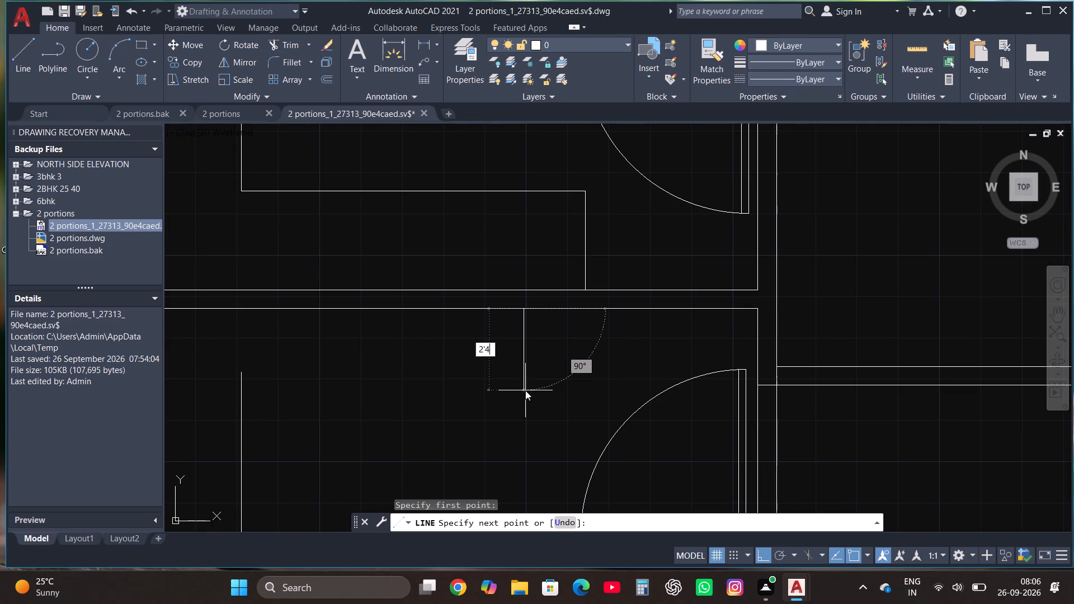
key("BackSpace")
key("Return")
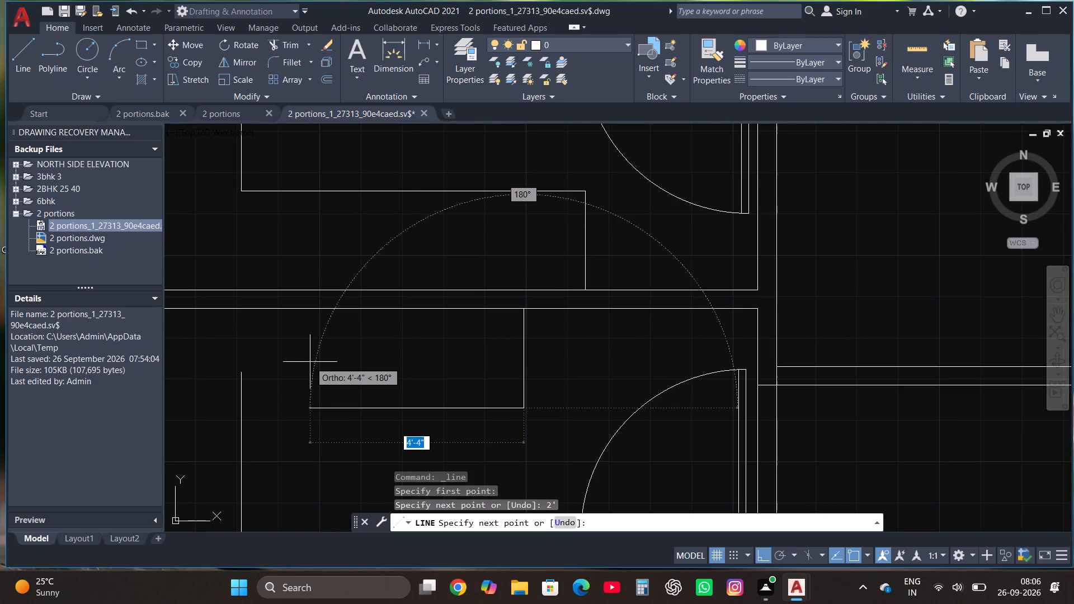
left_click(310, 362)
Fillet the lower room's horizontal and vertical lines into a corner to complete the second L-shaped outline.
left_click(291, 69)
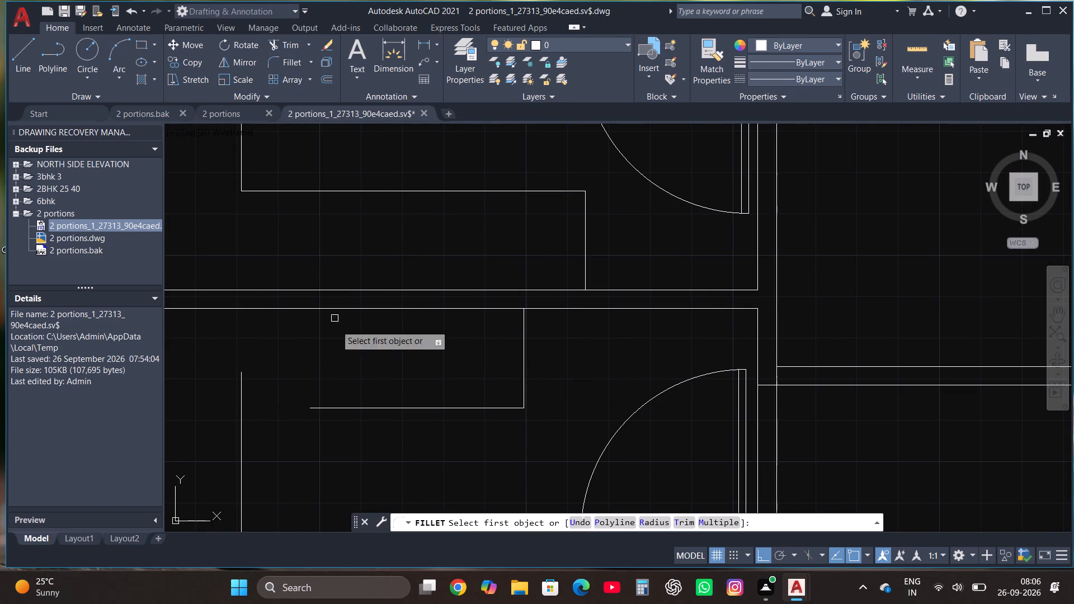
left_click(343, 404)
left_click(341, 408)
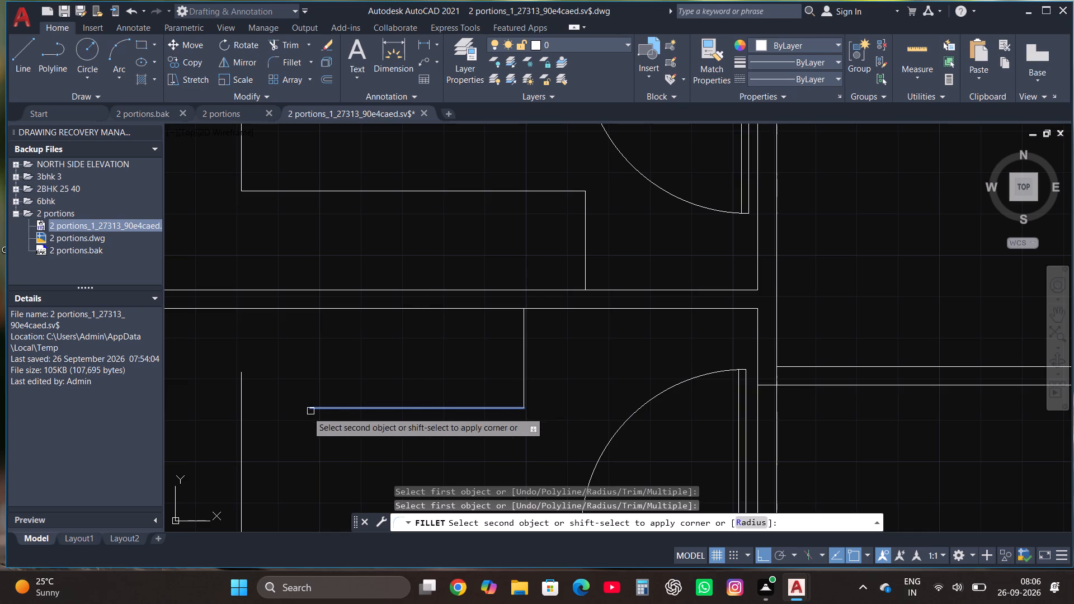
left_click(238, 411)
scroll(499, 282, "down", 3)
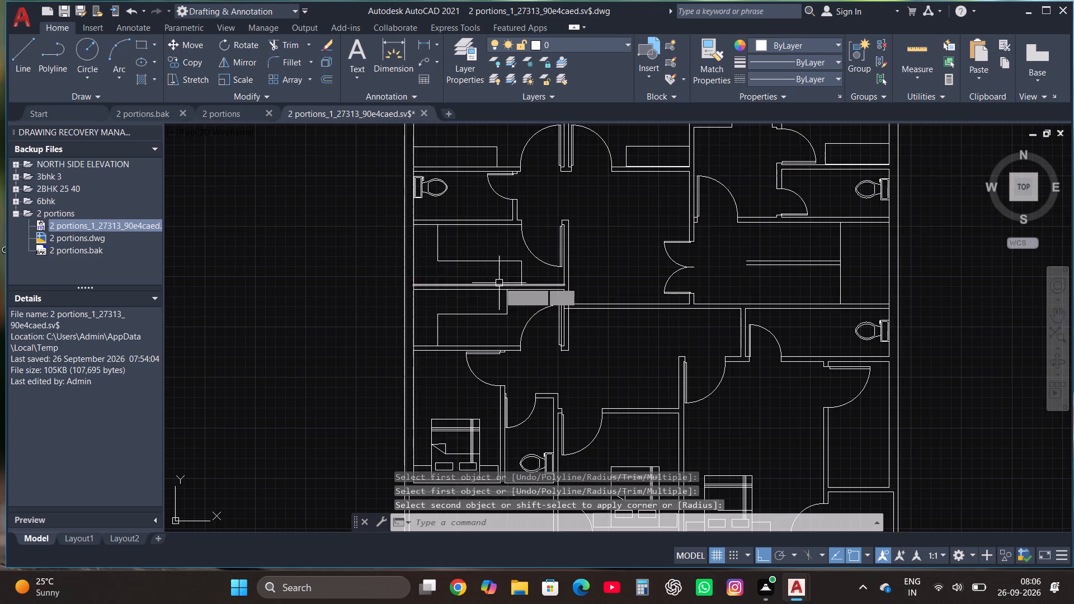
In the narrow southeast room, draw a line 2' up from the lower-west inner corner, then east across the room.
scroll(425, 282, "down", 3)
scroll(582, 320, "up", 4)
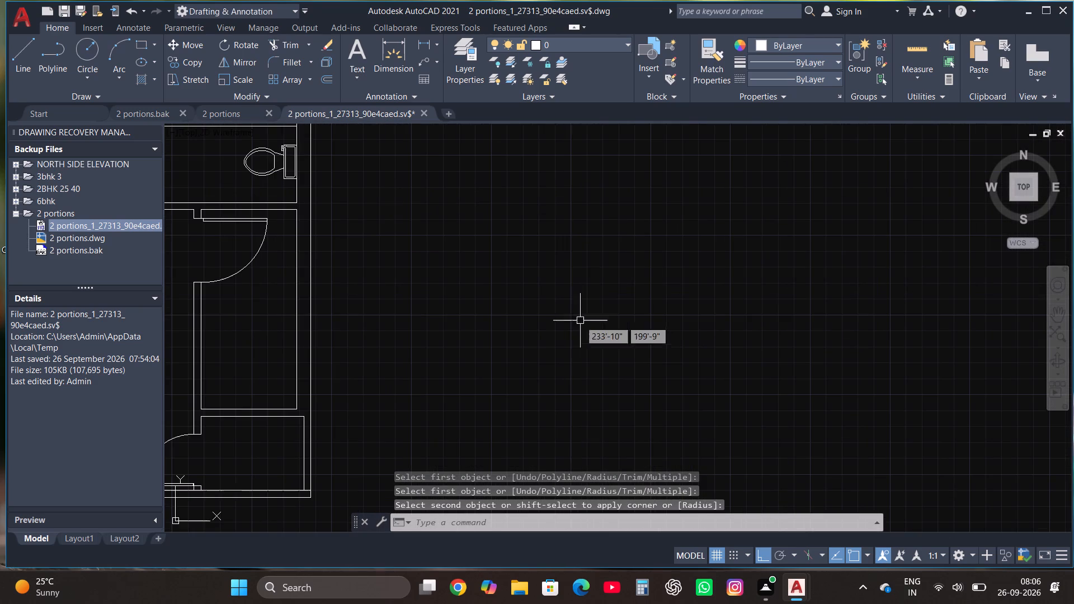
left_click(15, 54)
scroll(597, 273, "down", 3)
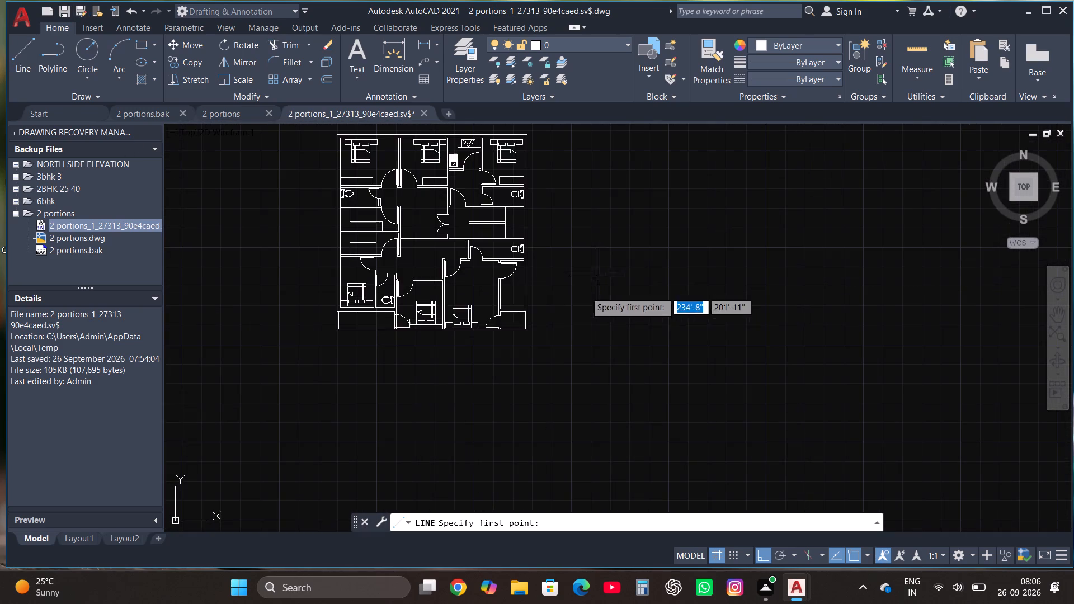
scroll(510, 296, "up", 4)
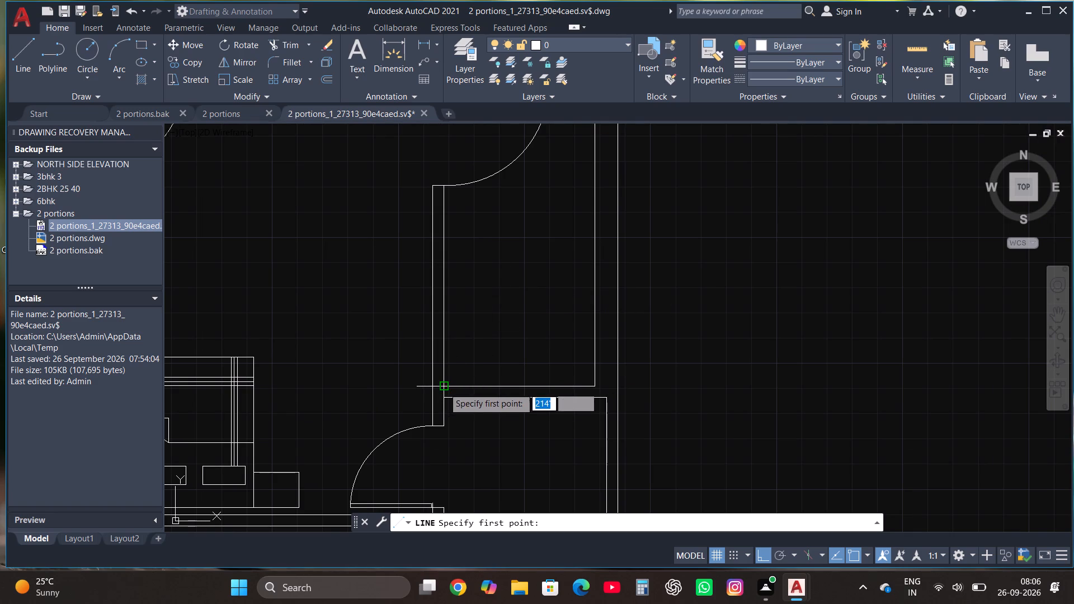
left_click(444, 386)
type("2'")
key("Return")
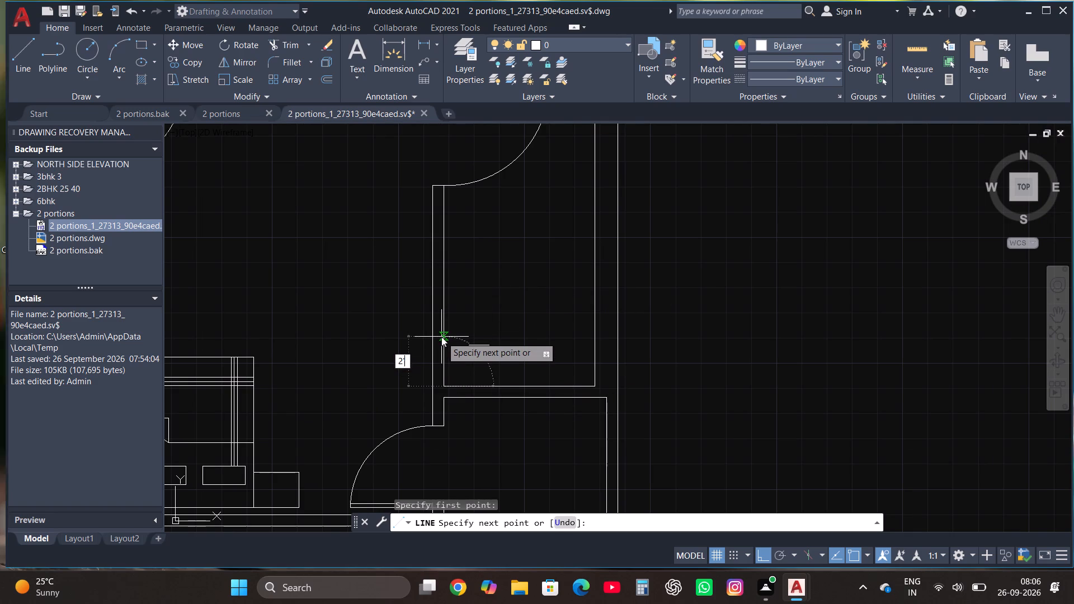
left_click(533, 350)
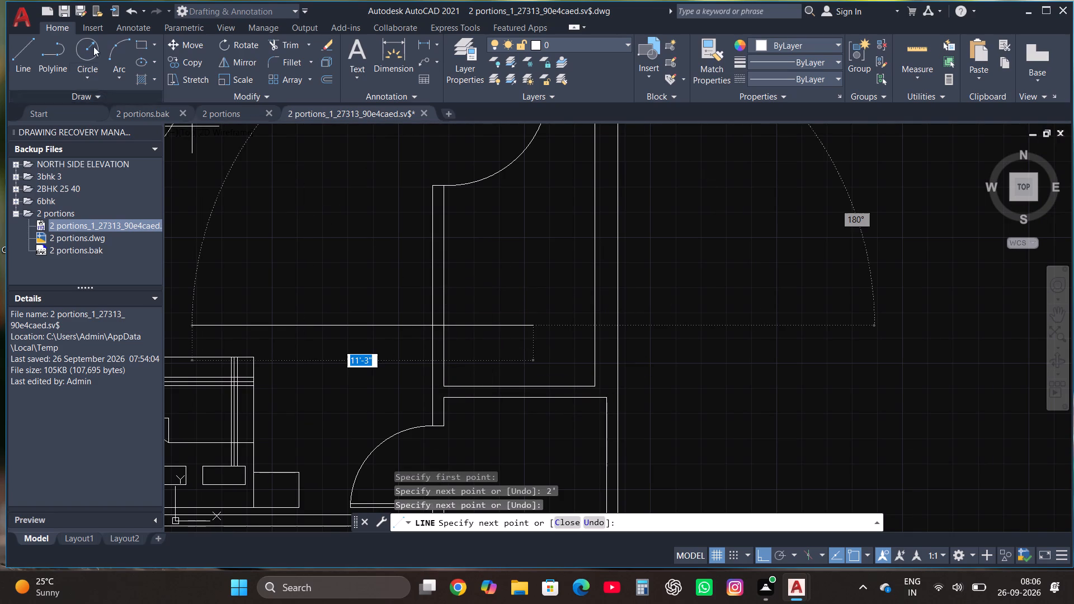
In the same room, draw a line 2' west from the east wall below the door swing, then down towards the horizontal line.
left_click(32, 45)
scroll(249, 280, "down", 2)
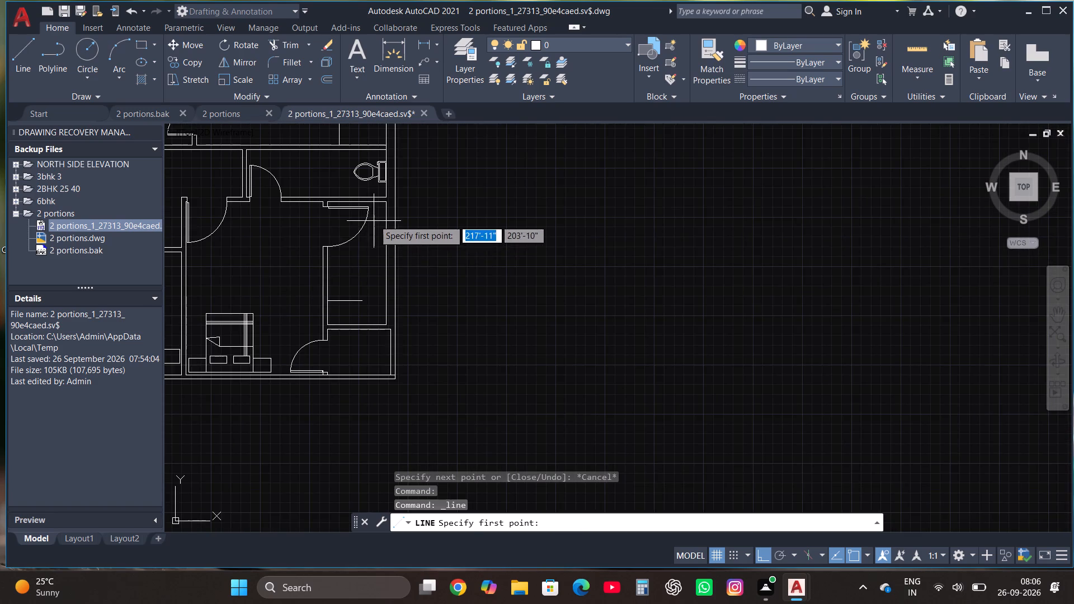
scroll(374, 219, "up", 2)
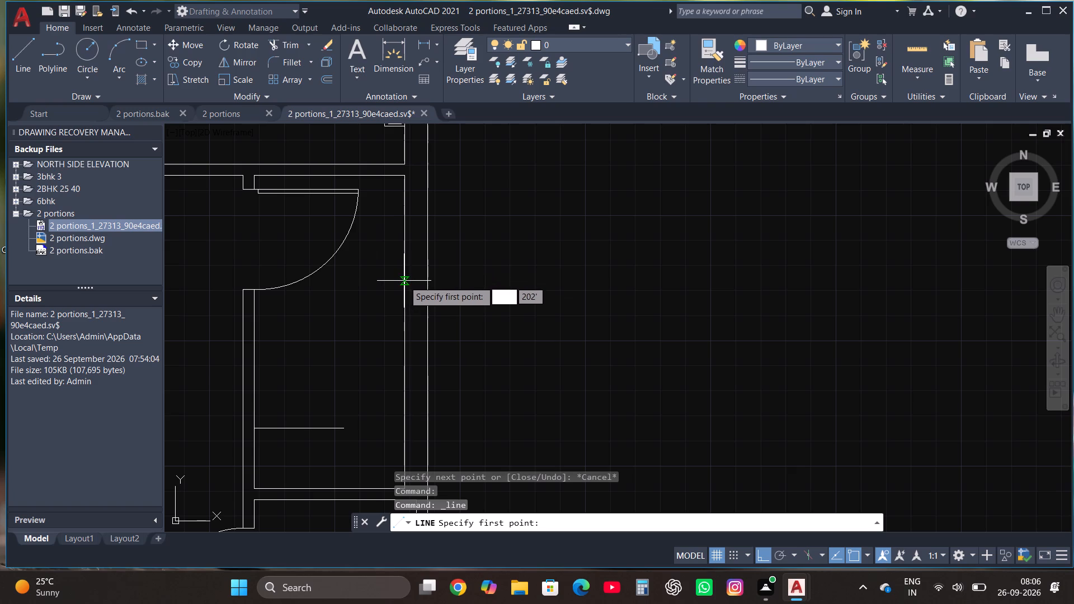
left_click(404, 281)
type("2'")
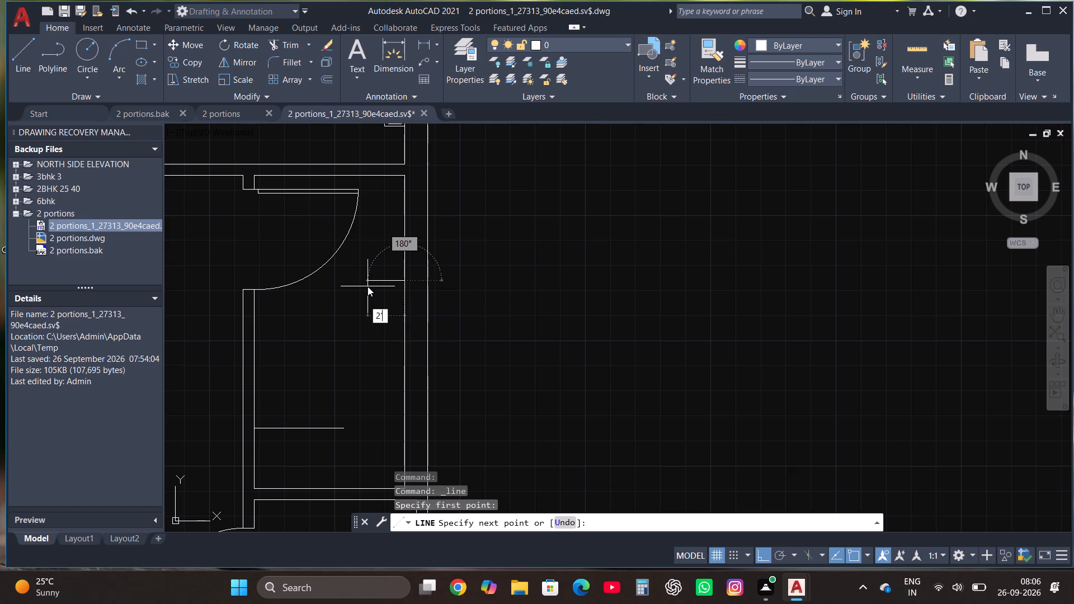
key("Return")
left_click(369, 396)
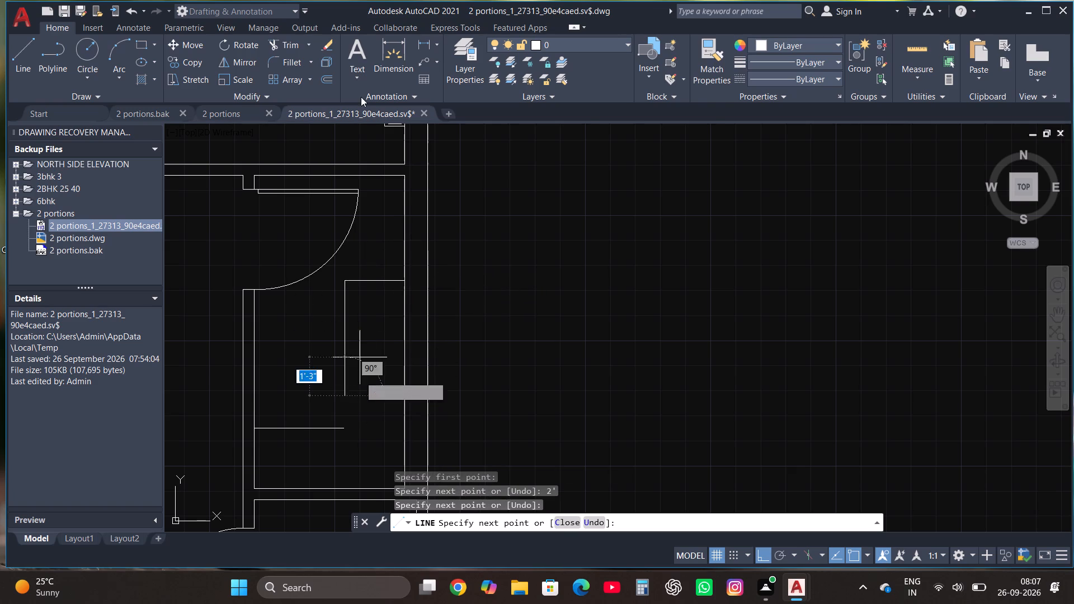
Fillet the southeast room's vertical and horizontal lines into a corner to complete the L-shaped outline.
left_click(296, 63)
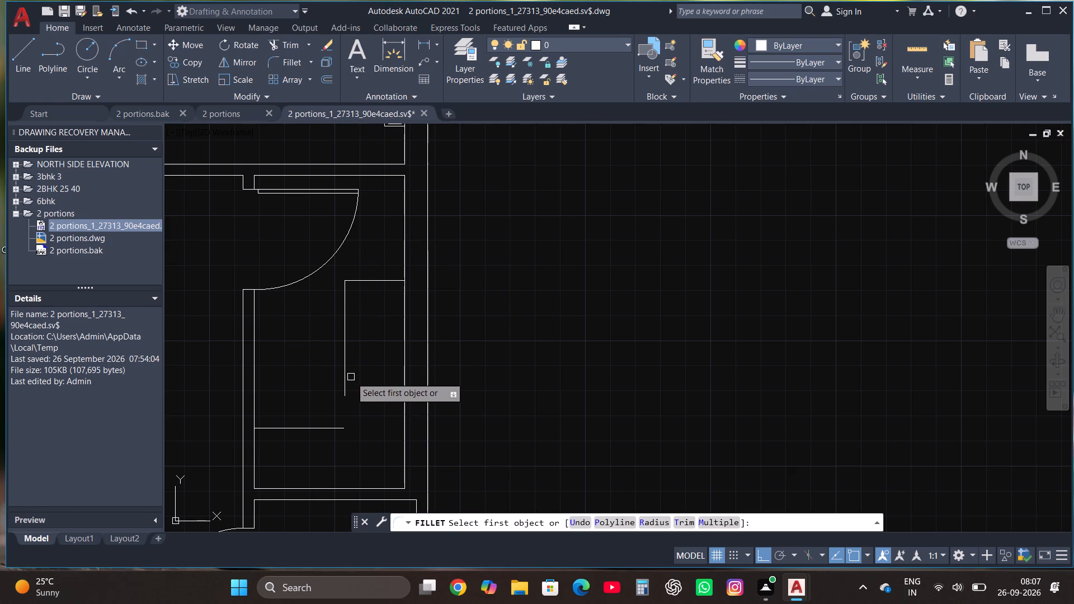
left_click(344, 370)
left_click(314, 433)
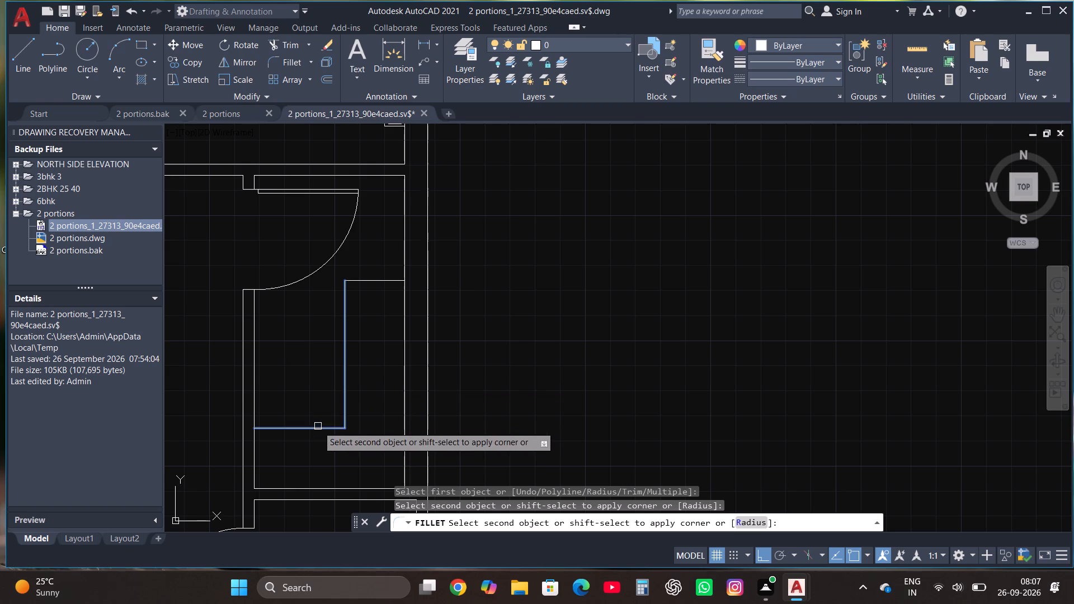
left_click(318, 427)
Save the drawing in Downloads as 2 portions 1_1_27313_90e4caed.sv$, in AutoCAD 2018 Drawing format.
scroll(587, 386, "down", 3)
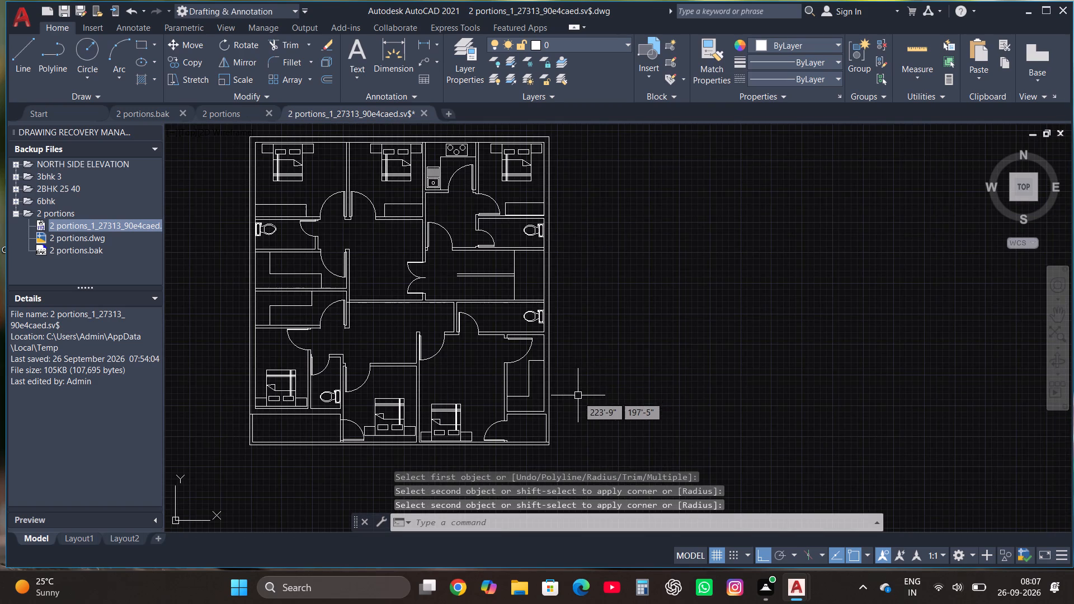
scroll(566, 406, "down", 1)
scroll(493, 220, "up", 3)
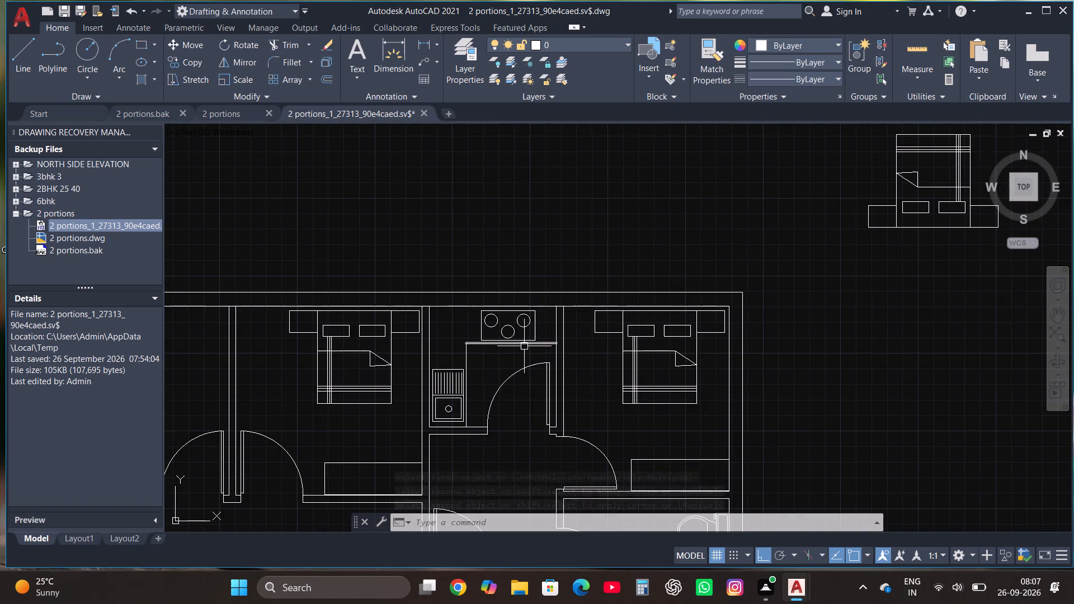
scroll(534, 332, "up", 4)
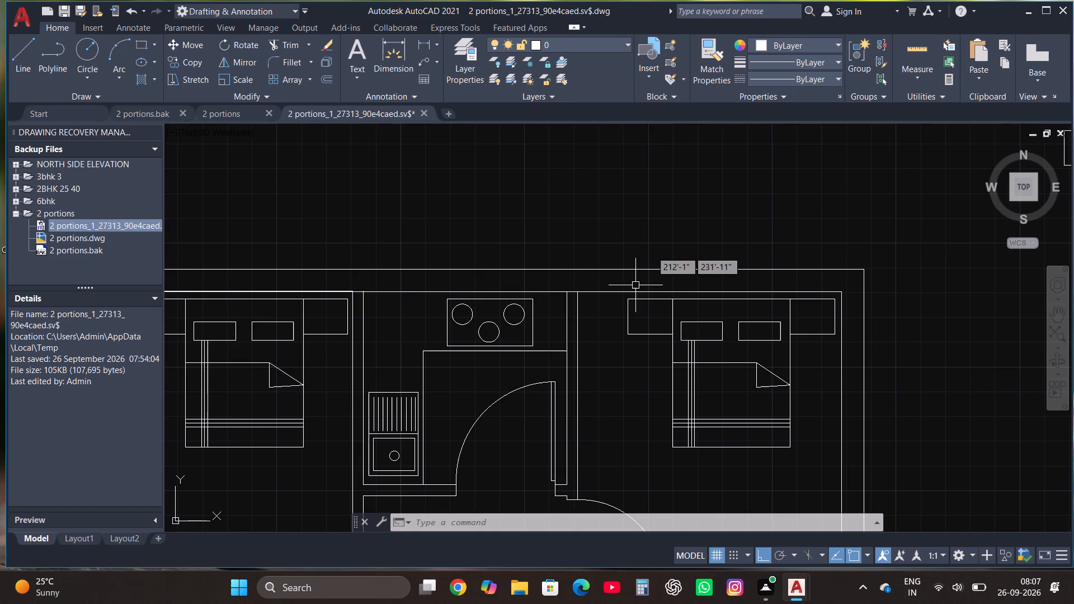
key("ctrl+s")
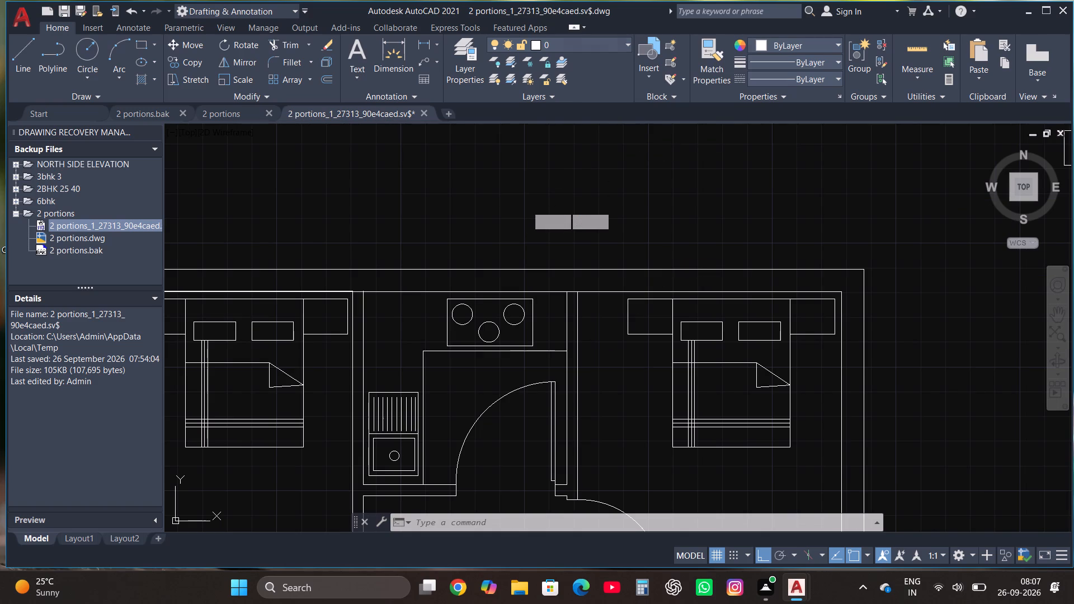
key("ctrl+s")
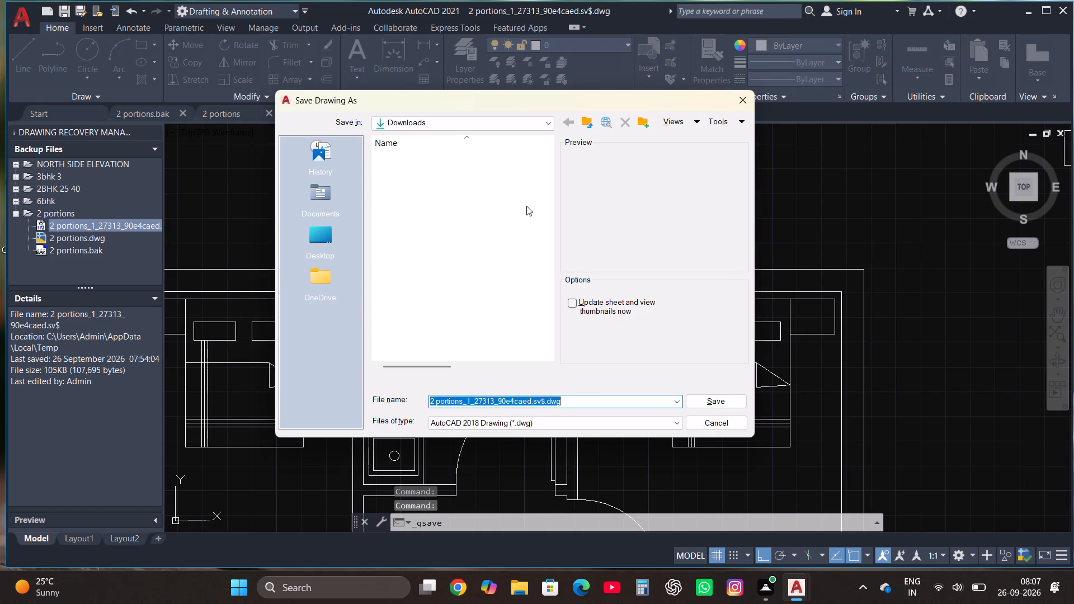
left_click(462, 402)
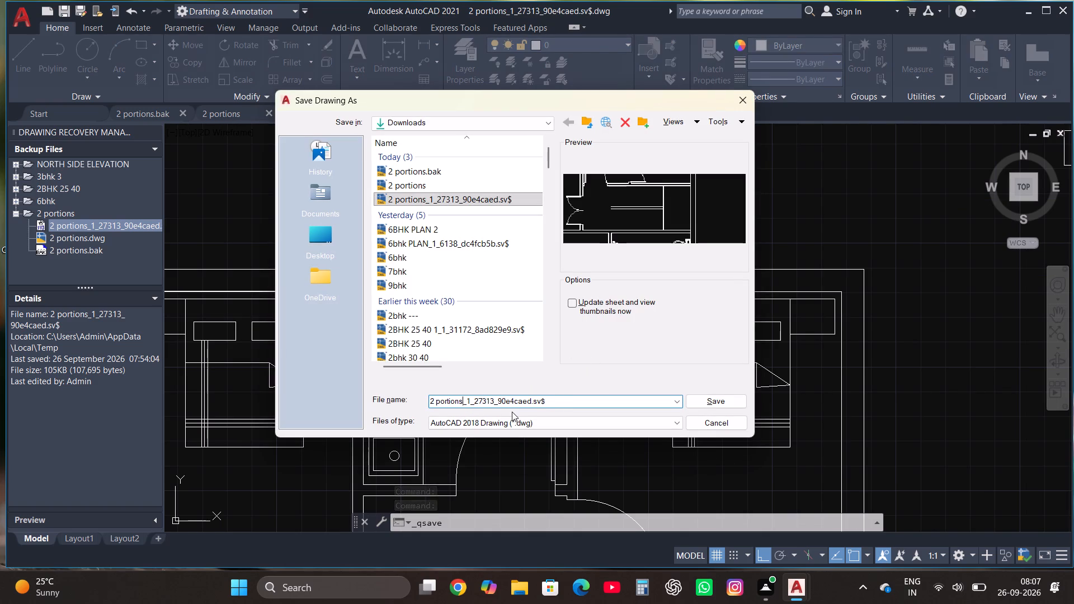
key("space")
key("1")
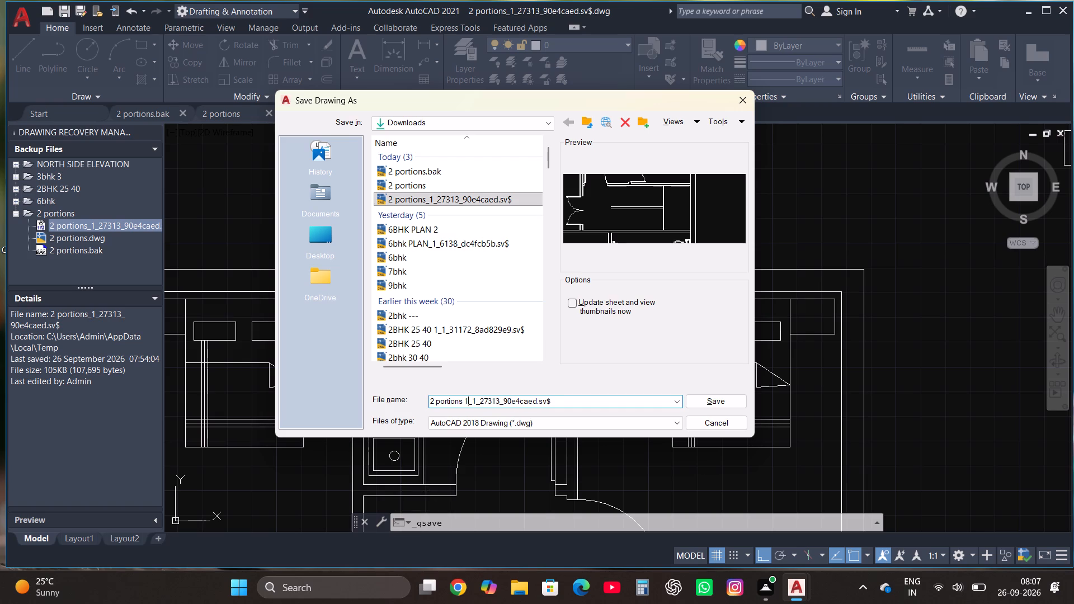
left_click(693, 405)
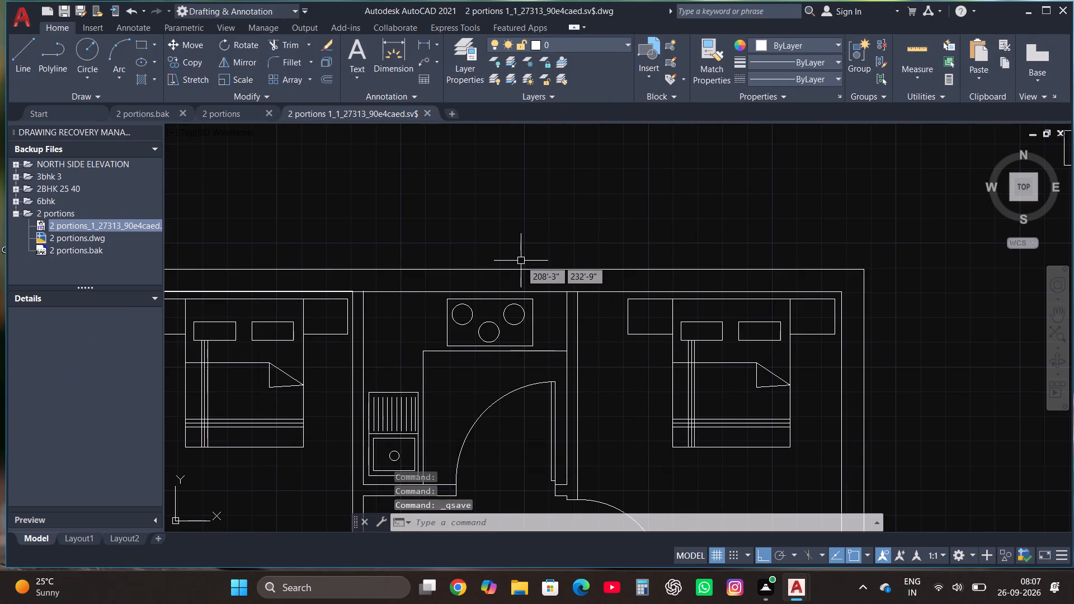
Copy the three-burner stove from the kitchen to the empty area east of the floor plan.
scroll(529, 270, "down", 3)
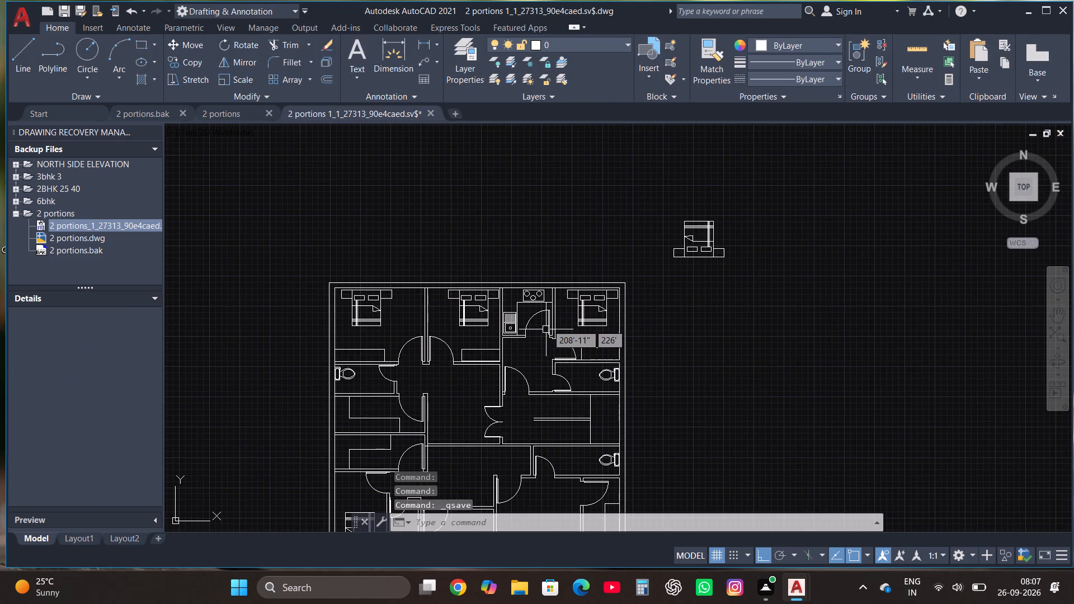
scroll(554, 287, "up", 4)
left_click(493, 378)
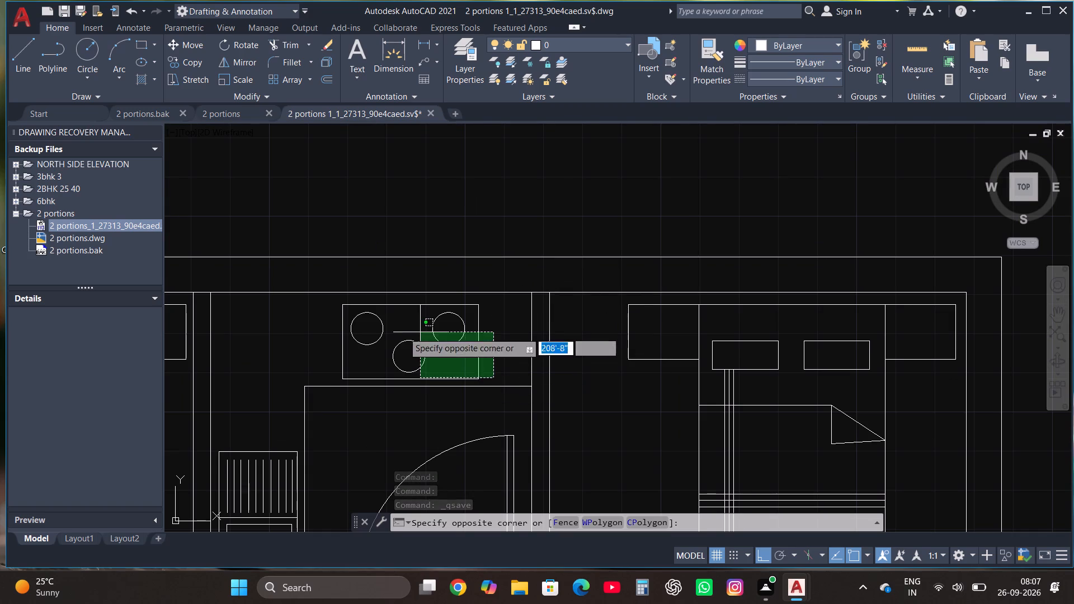
left_click(322, 312)
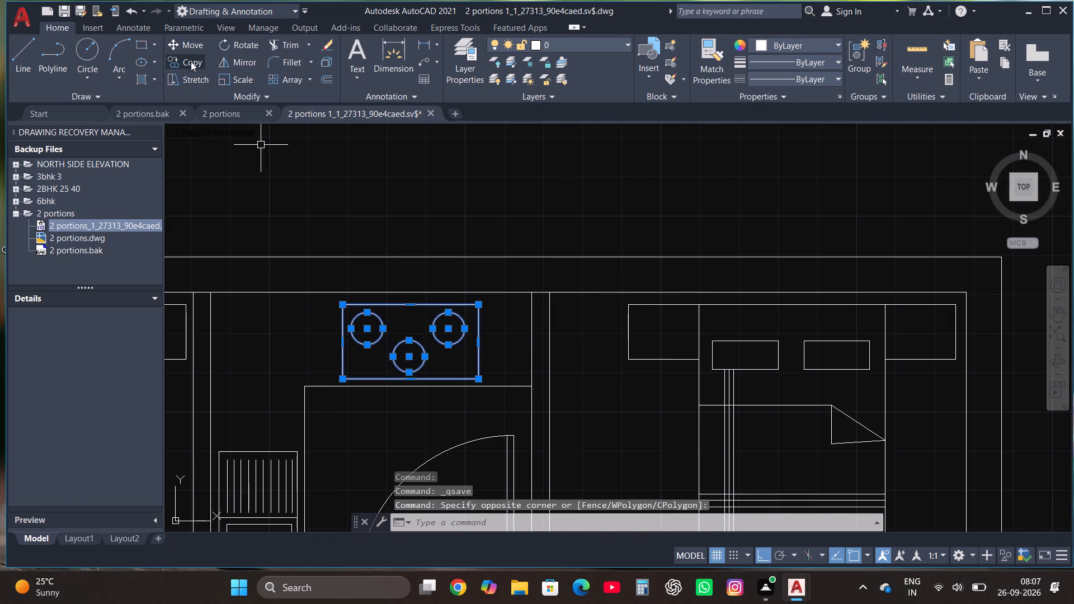
left_click(189, 62)
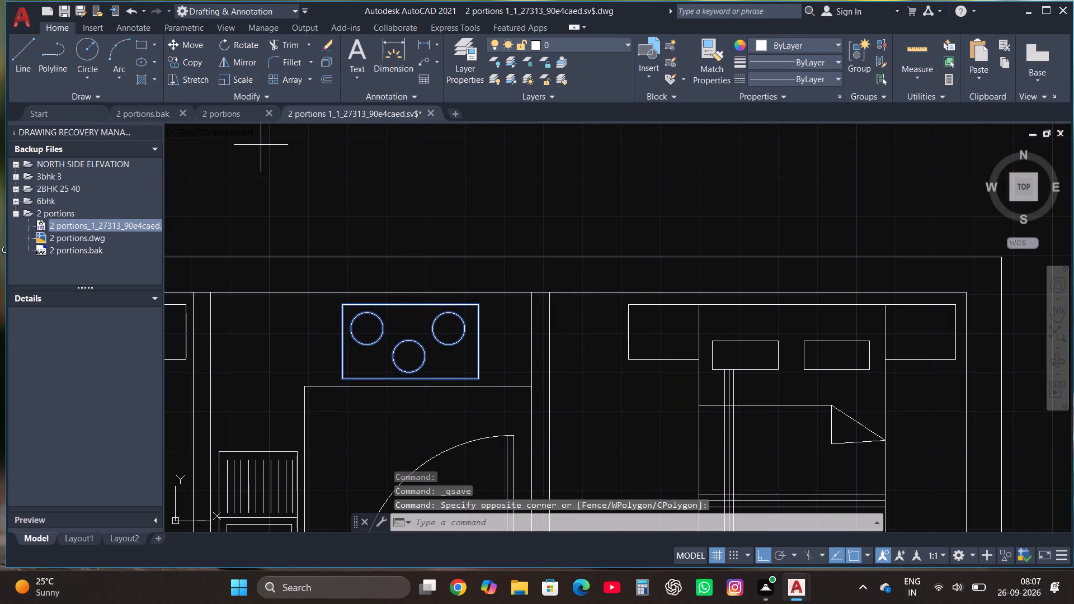
left_click(397, 331)
scroll(345, 296, "down", 4)
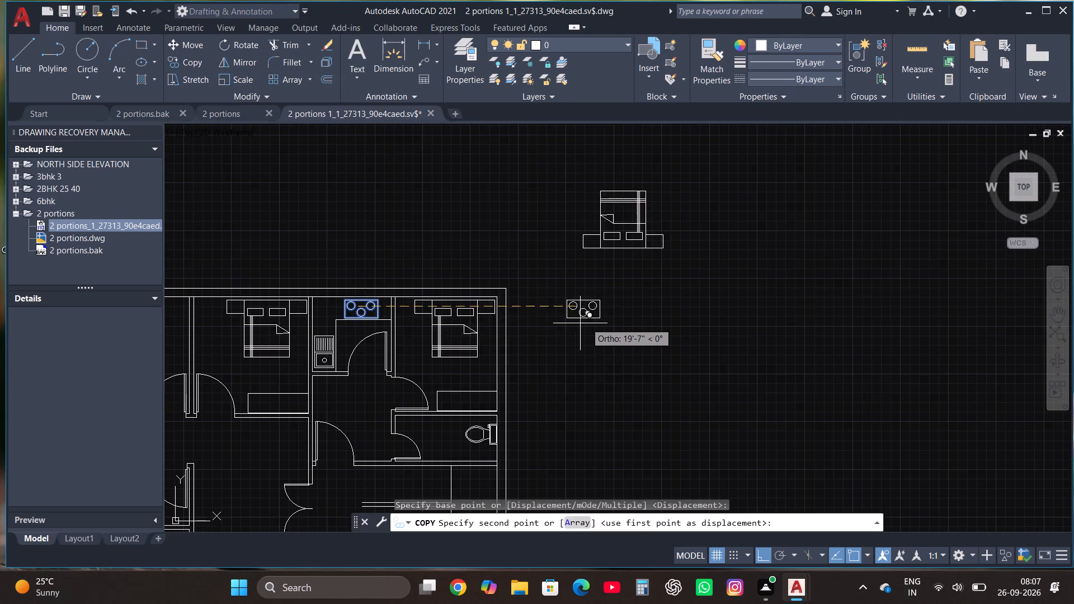
scroll(595, 323, "up", 2)
left_click(595, 323)
Rotate the copied stove 270° so that it stands vertically.
left_click(717, 337)
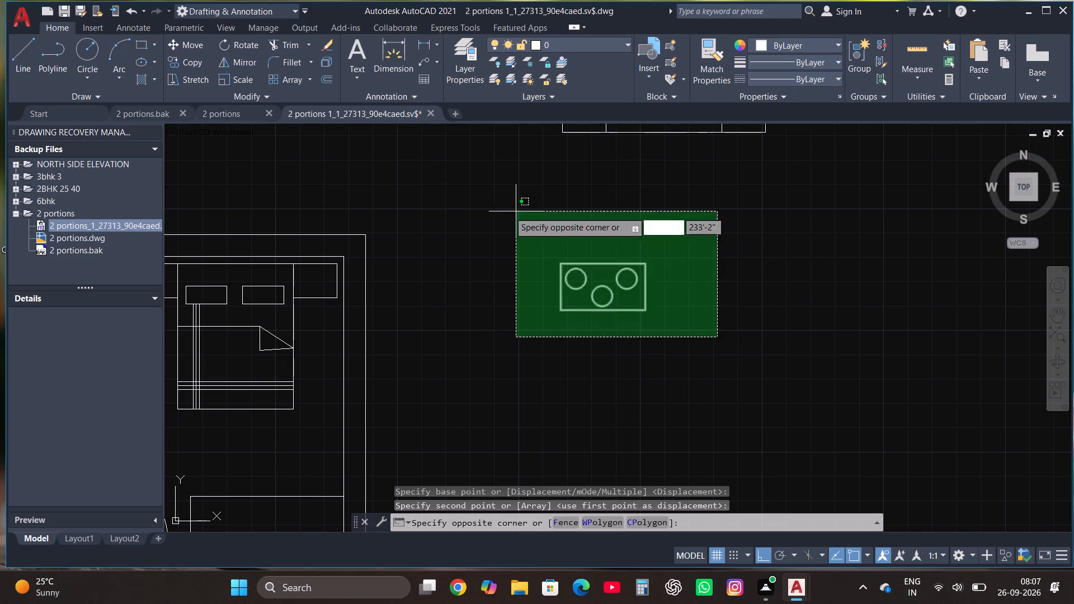
left_click(499, 214)
left_click(242, 44)
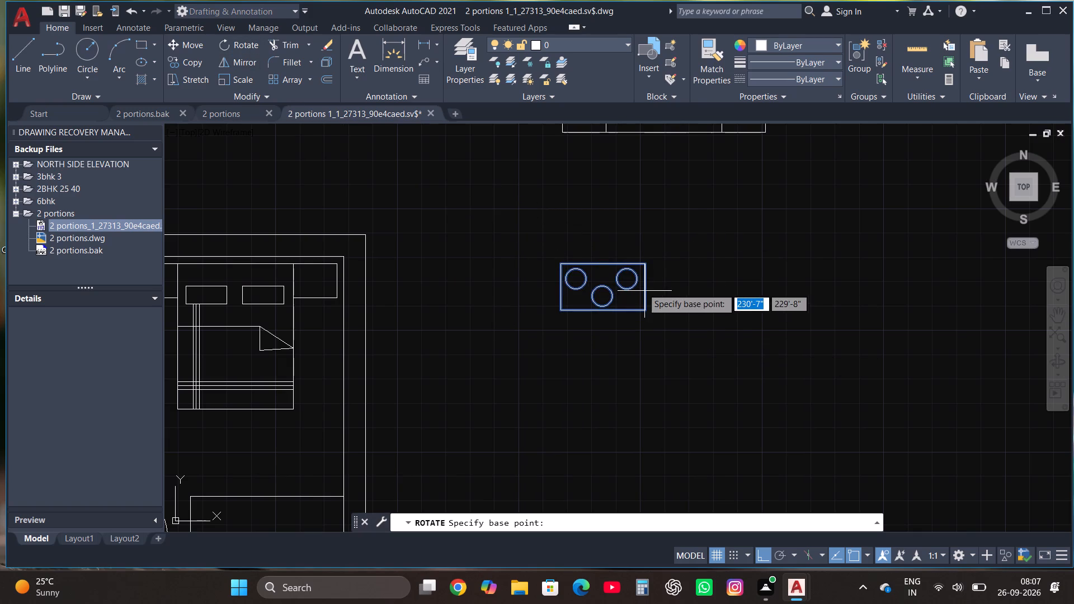
left_click(602, 273)
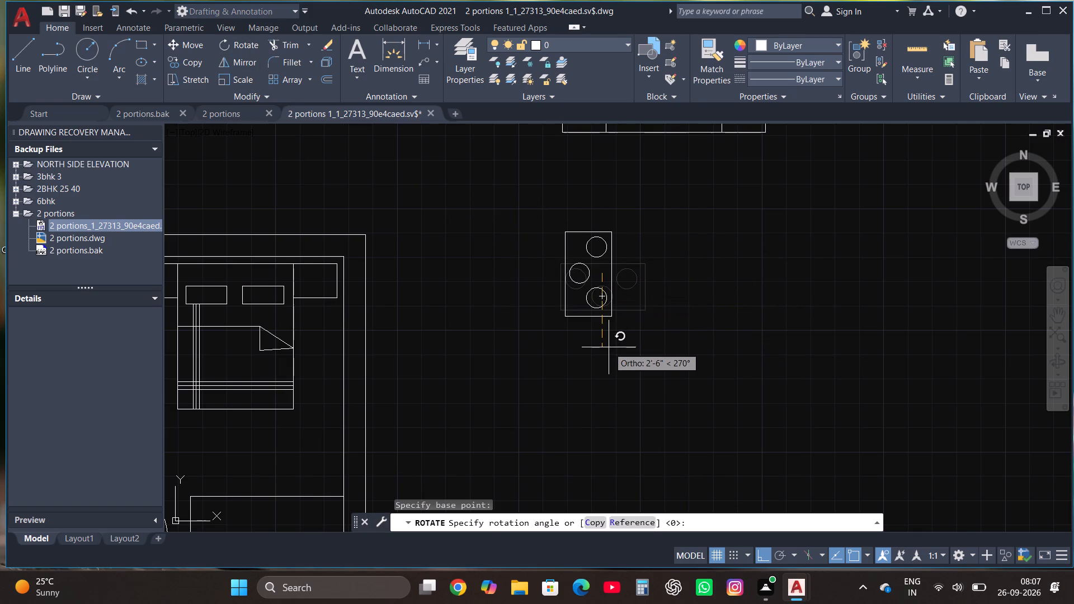
left_click(611, 361)
Mirror the rotated stove eastward across a vertical line, keeping the source stove.
left_click_drag(632, 358, 628, 352)
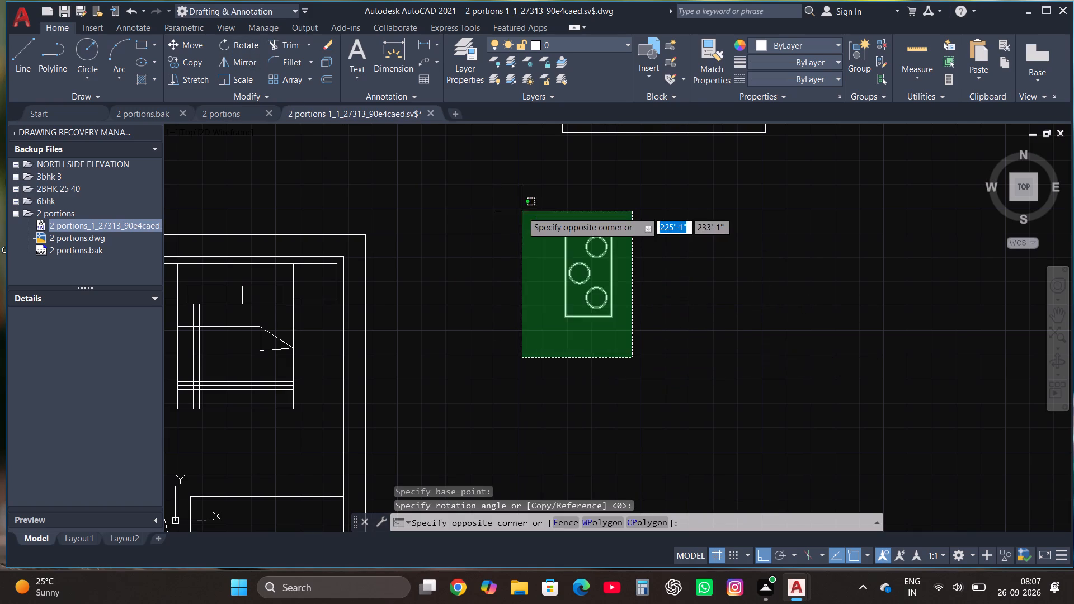
left_click(522, 211)
left_click(242, 62)
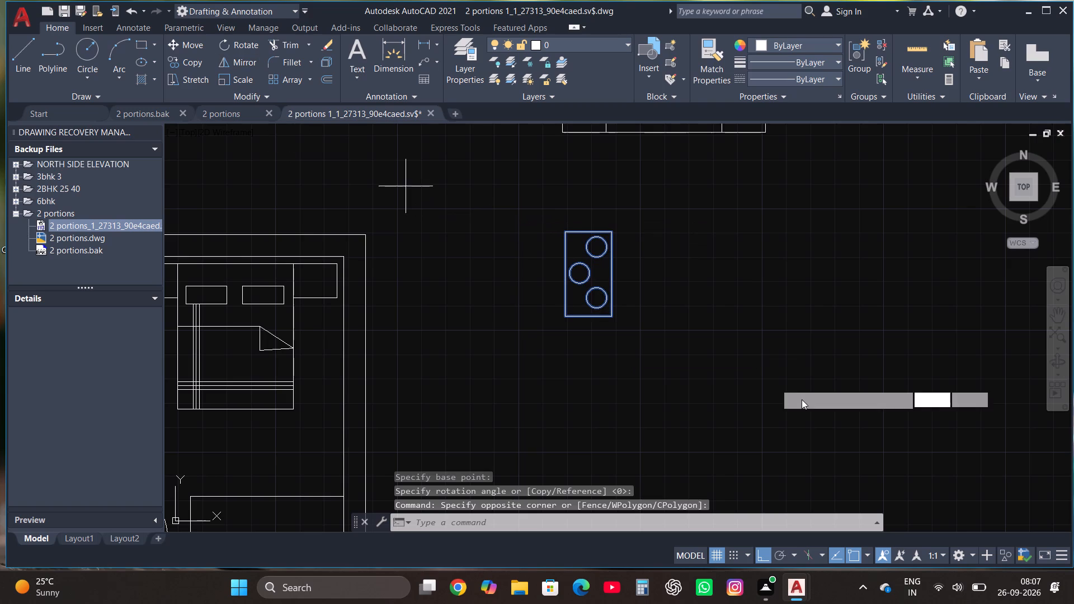
left_click(657, 282)
left_click(652, 383)
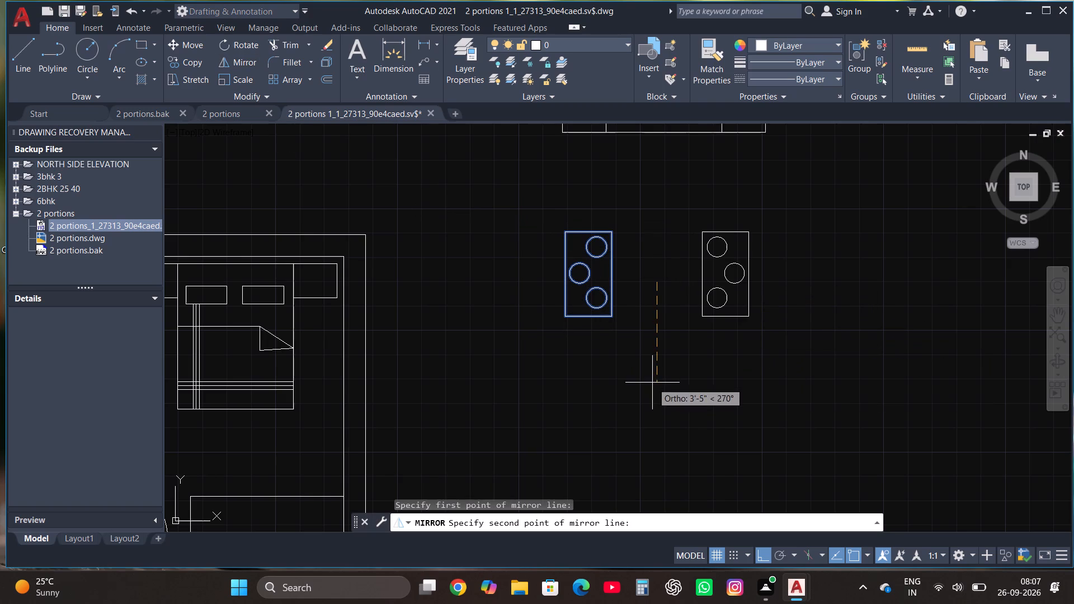
left_click_drag(689, 435, 652, 383)
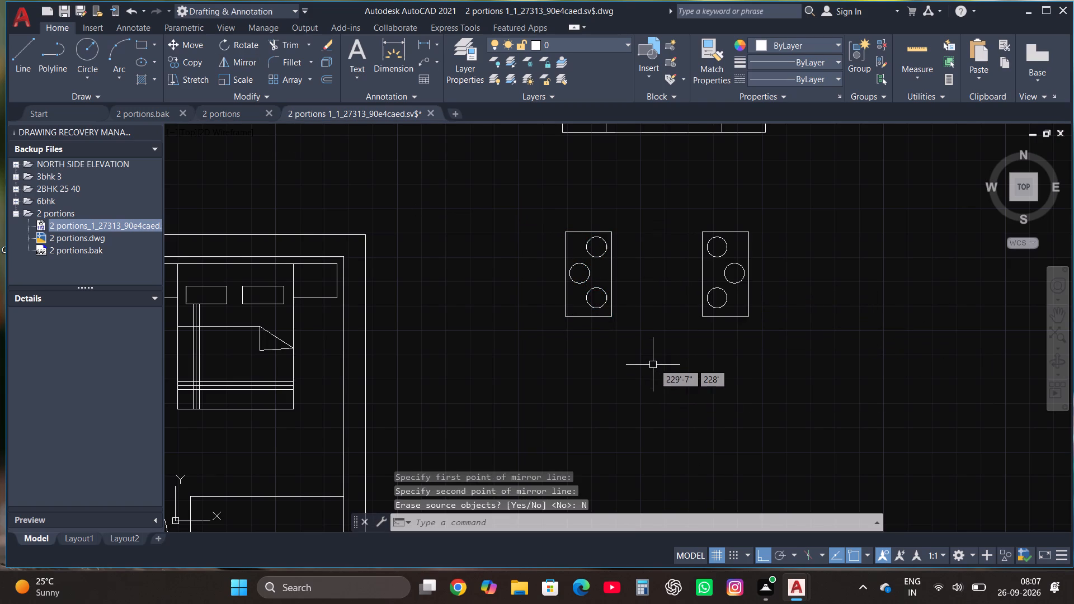
Start a multiple copy of the mirrored stove and place one on the west leg of the upper west kitchen's L-shaped counter.
left_click(778, 336)
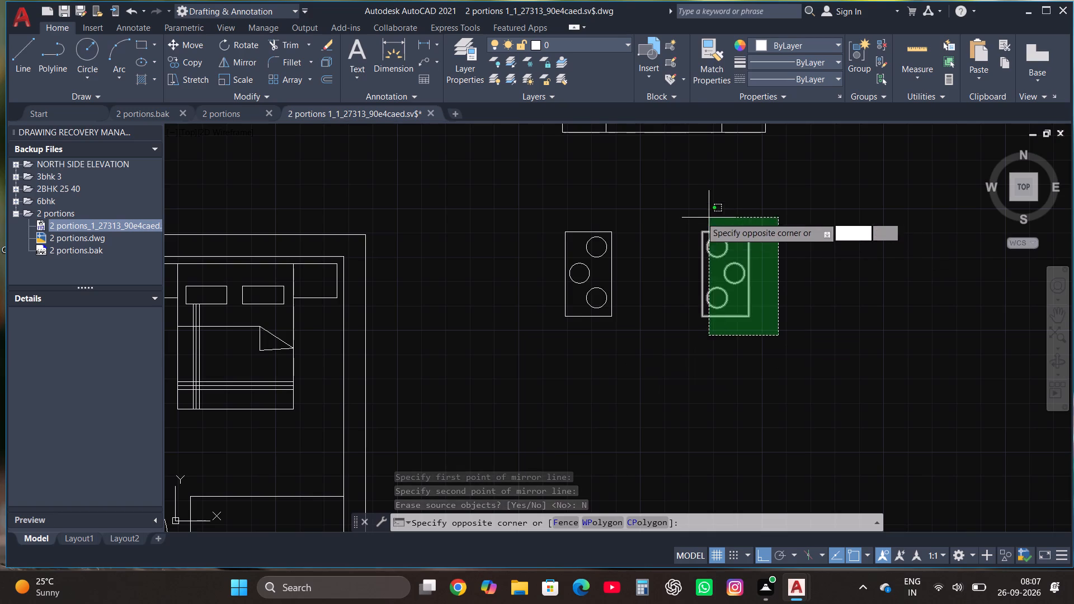
left_click(694, 211)
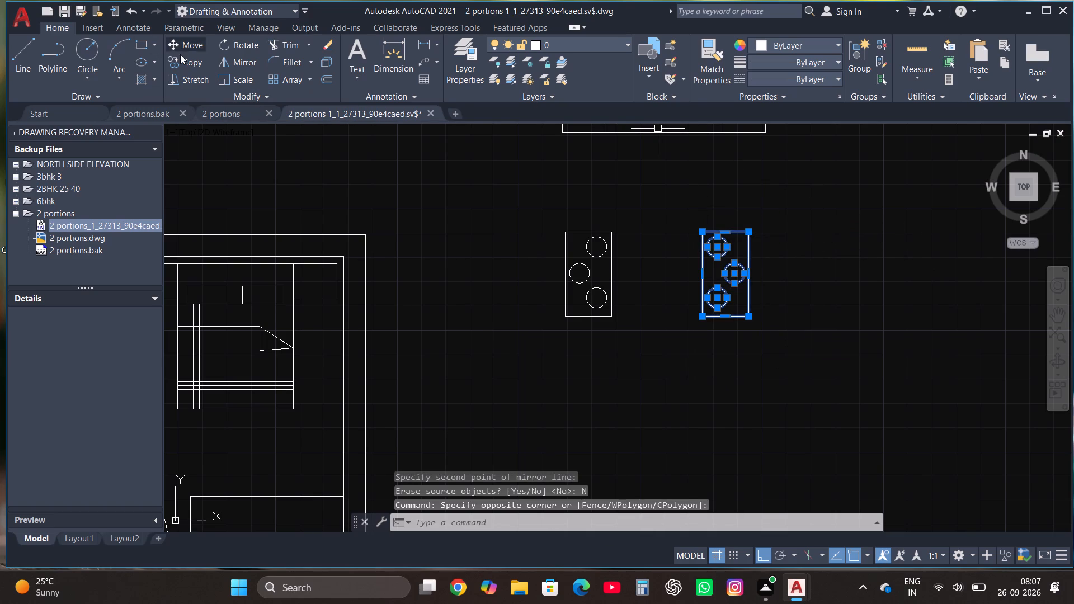
left_click(192, 61)
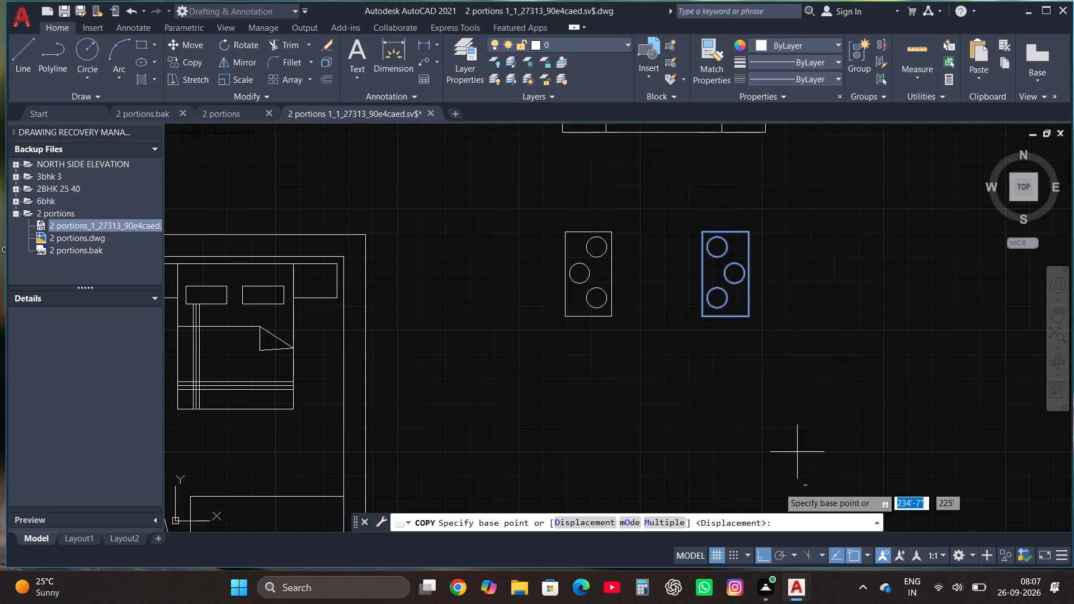
left_click(655, 525)
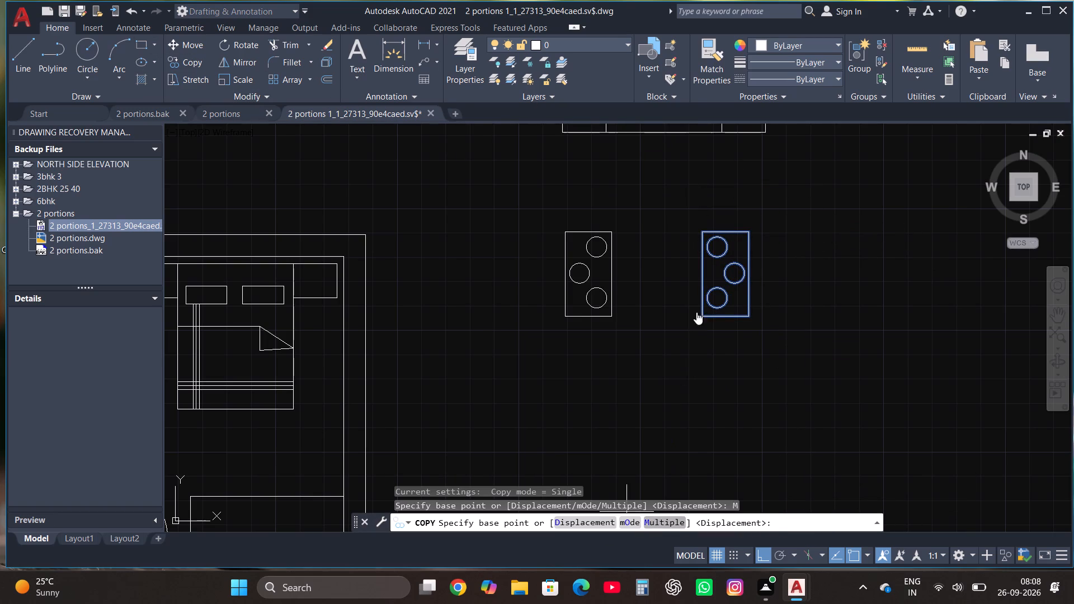
left_click(660, 526)
left_click(712, 270)
scroll(797, 356, "down", 2)
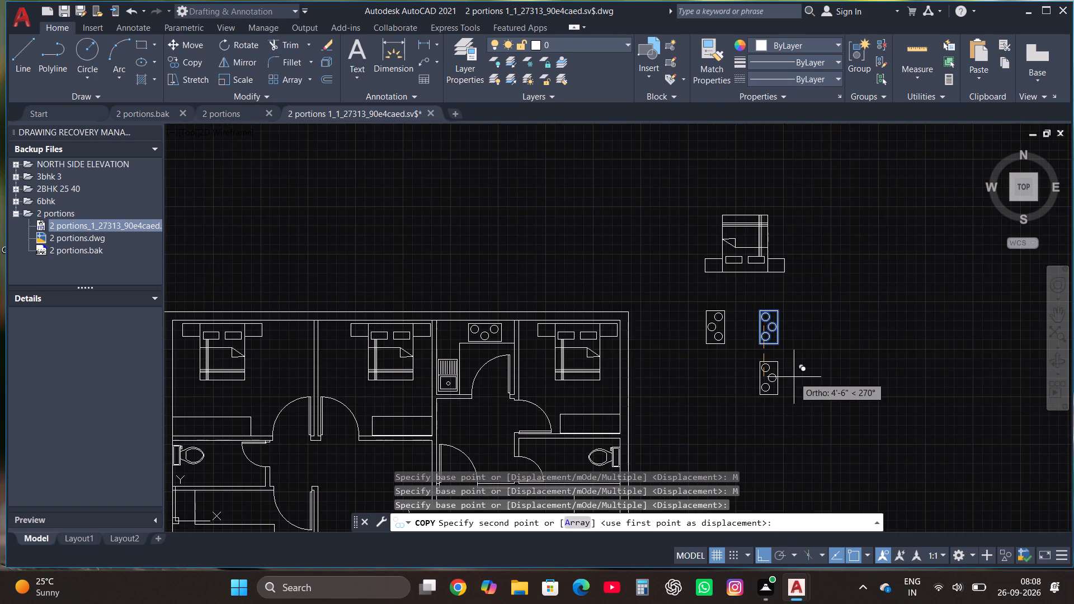
key("F8")
scroll(793, 377, "down", 1)
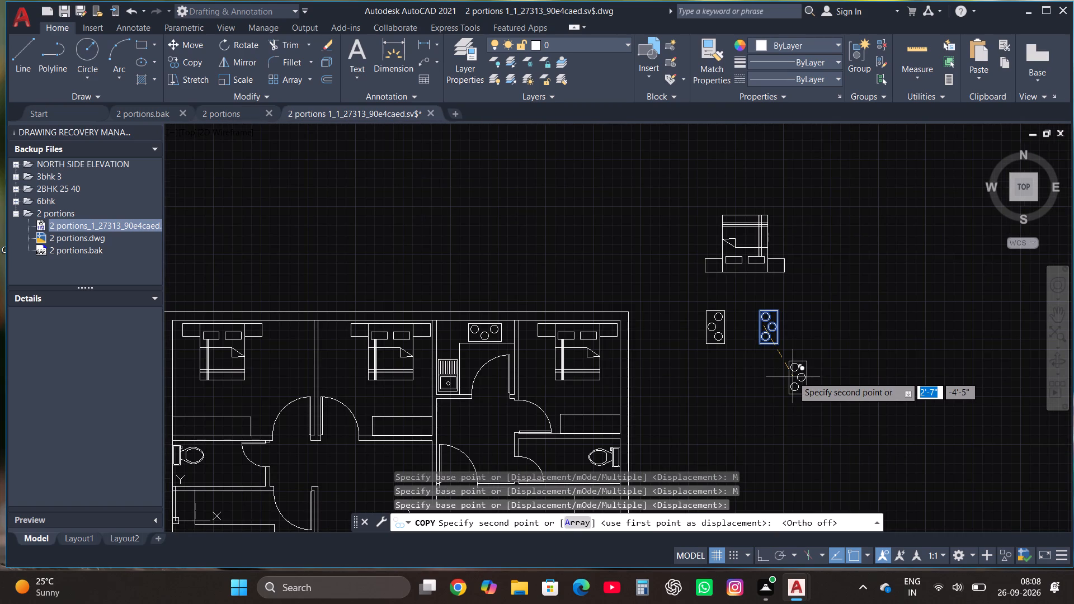
scroll(543, 315, "down", 2)
scroll(491, 383, "up", 4)
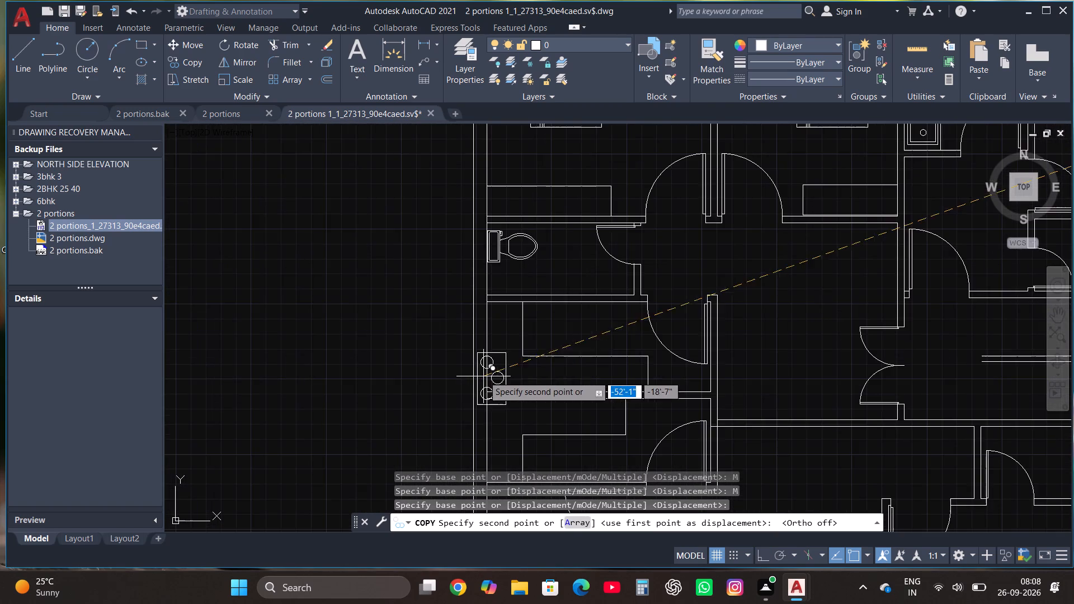
scroll(498, 346, "up", 3)
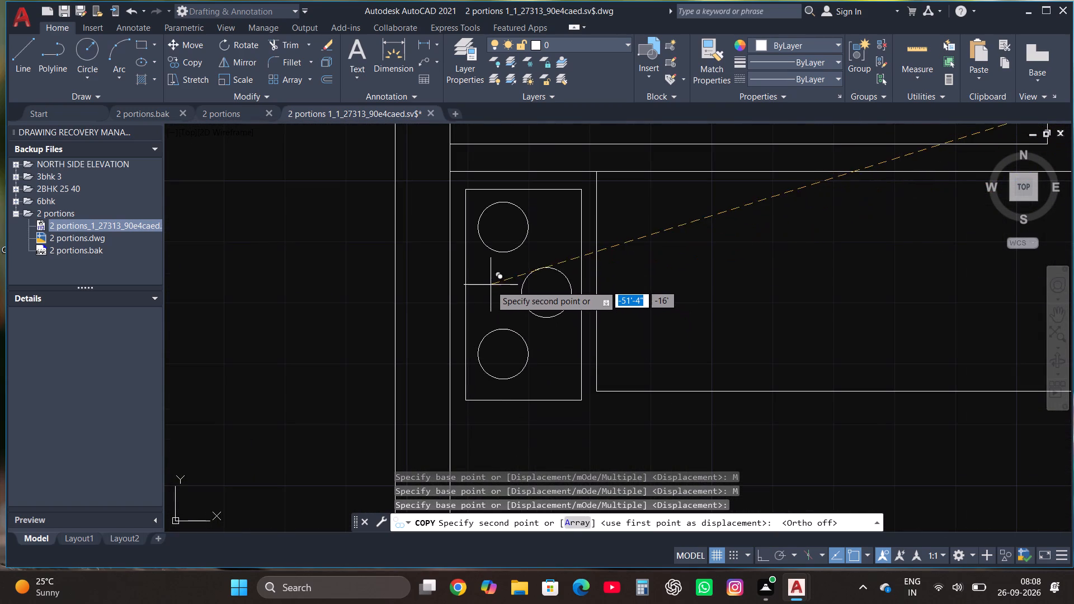
left_click(491, 288)
Place another copy of the mirrored stove on the west leg of the L-shaped counter in the kitchen just below.
scroll(515, 275, "down", 6)
scroll(506, 332, "up", 4)
left_click(557, 280)
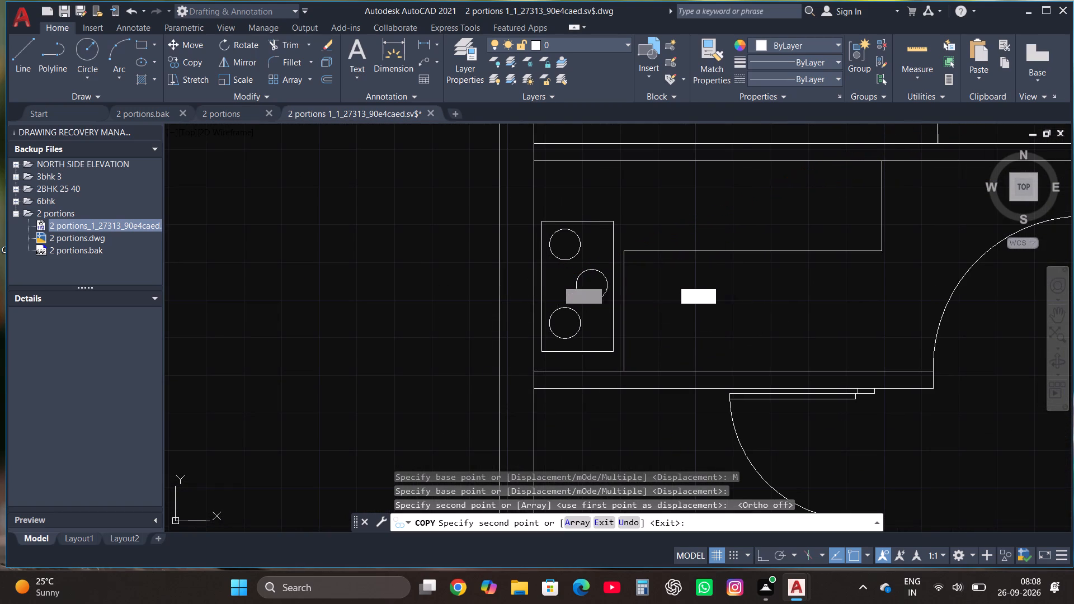
key("Escape")
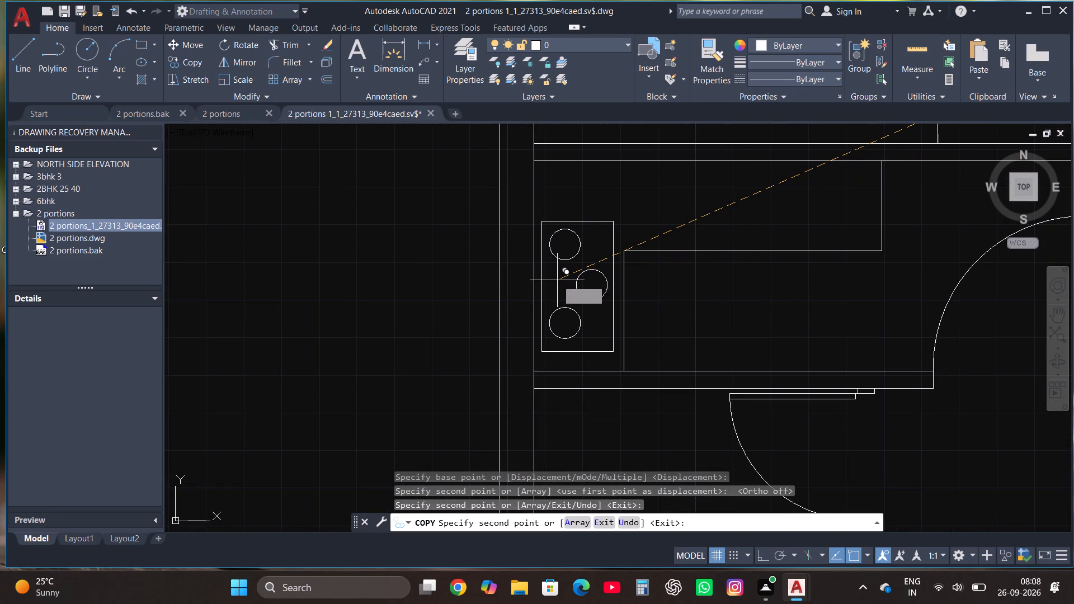
Move the remaining source stove, west of the mirrored one, onto the east leg of the southeast kitchen's L-shaped counter.
scroll(486, 388, "down", 4)
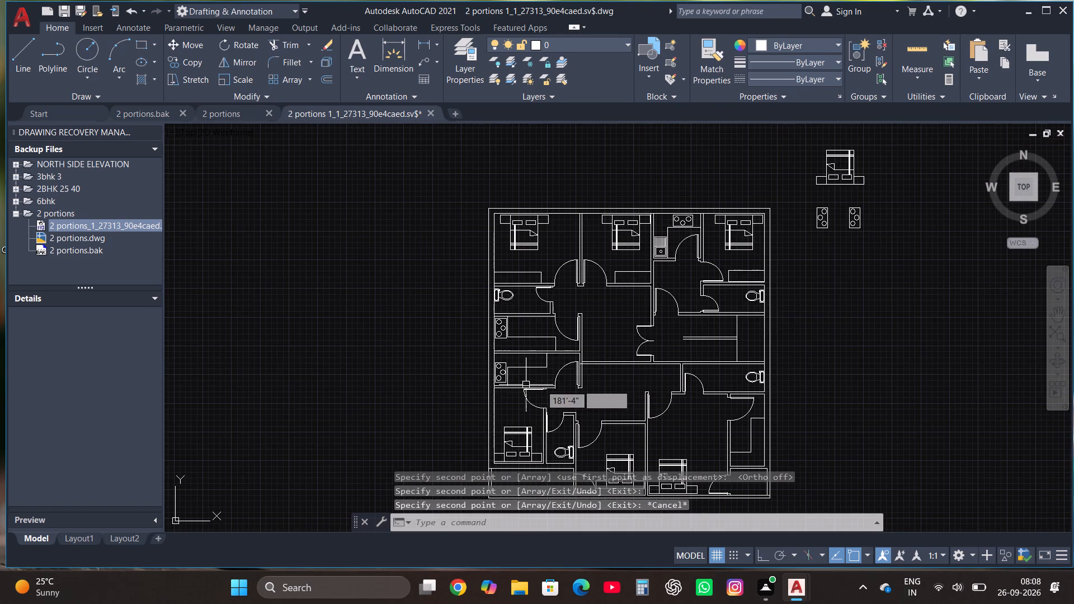
scroll(827, 230, "up", 2)
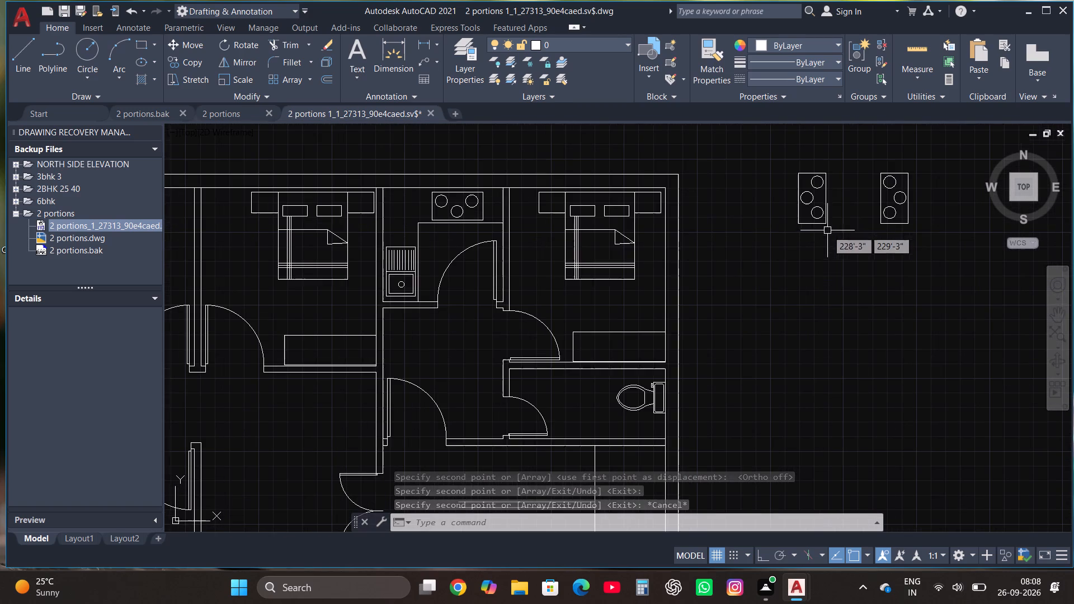
left_click_drag(840, 222, 834, 215)
left_click(775, 155)
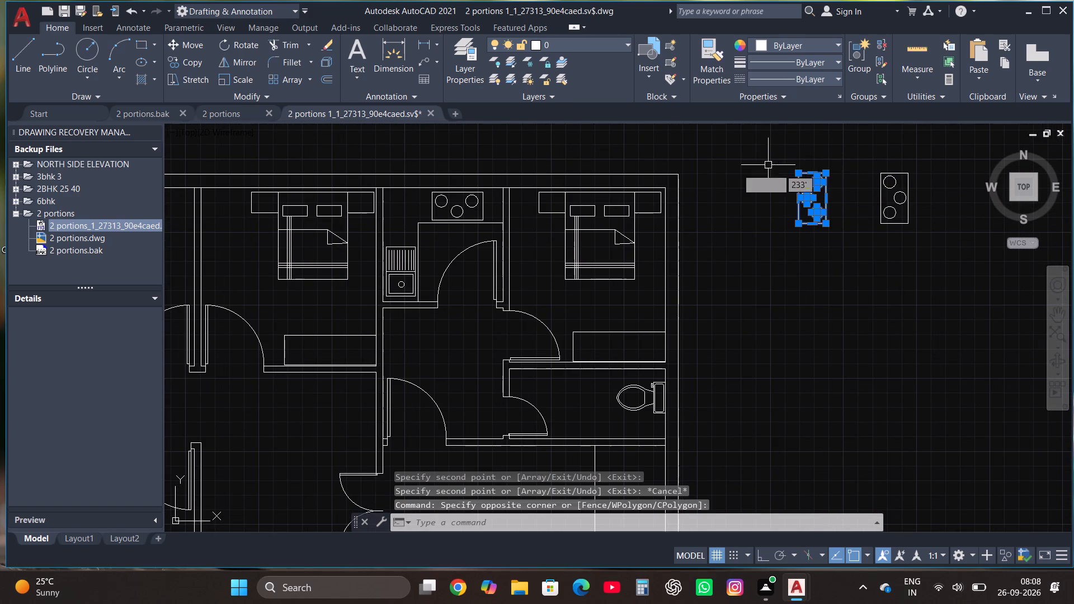
left_click(199, 46)
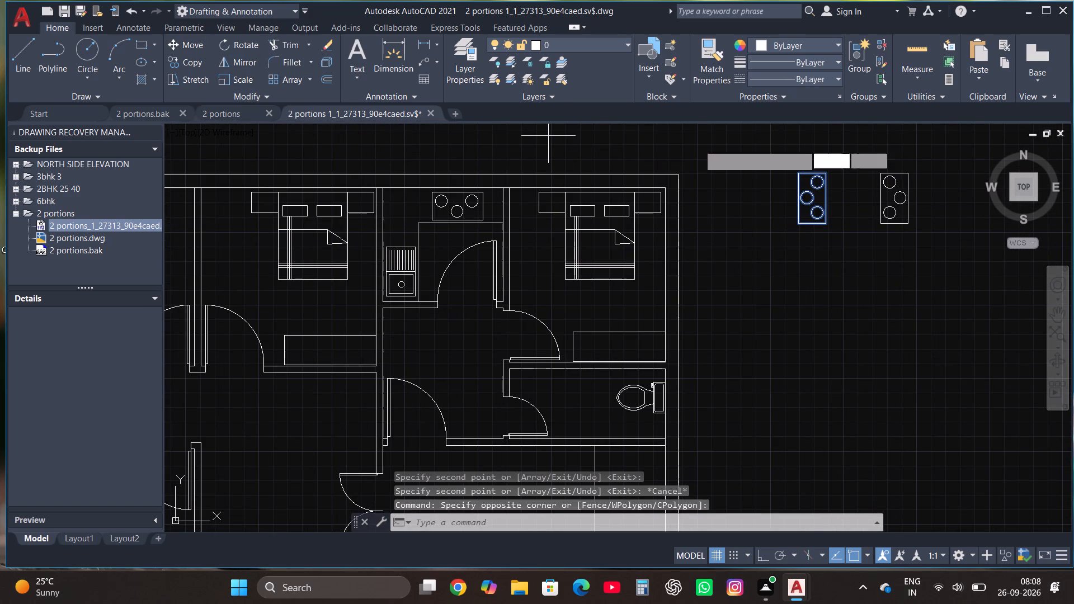
left_click(811, 197)
scroll(747, 211, "down", 3)
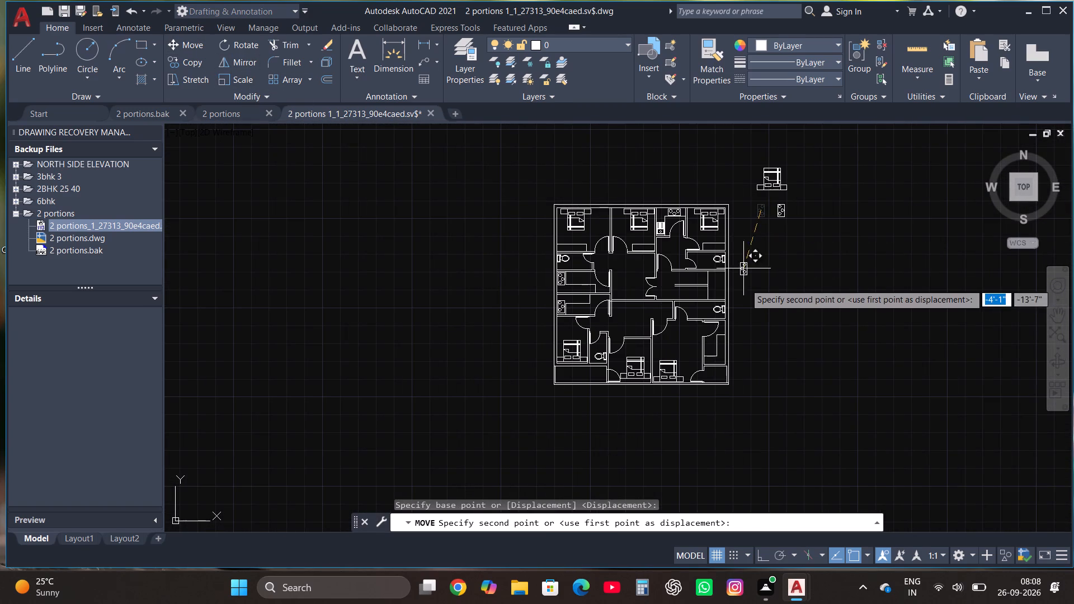
scroll(728, 347, "up", 4)
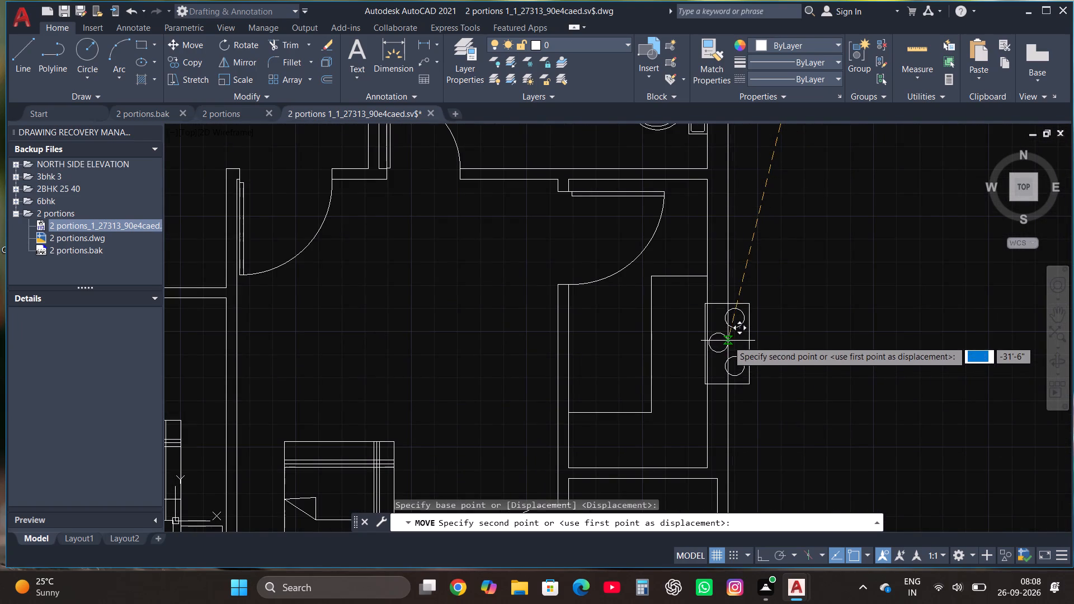
scroll(723, 353, "up", 1)
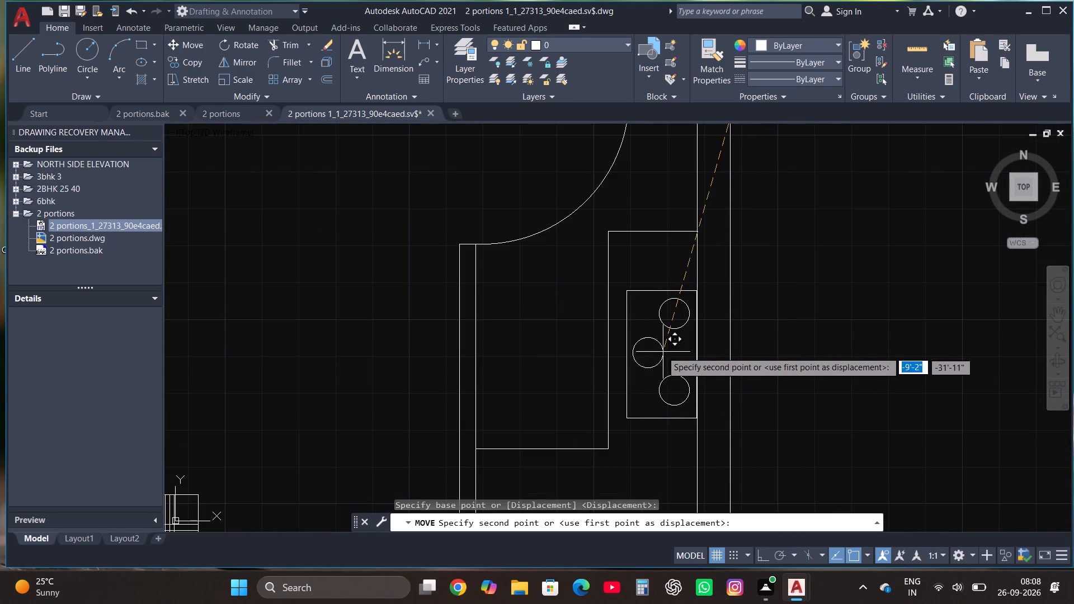
left_click(654, 346)
Copy the sink with drainboard from the north kitchen to the empty area east of the floor plan.
scroll(630, 423, "down", 5)
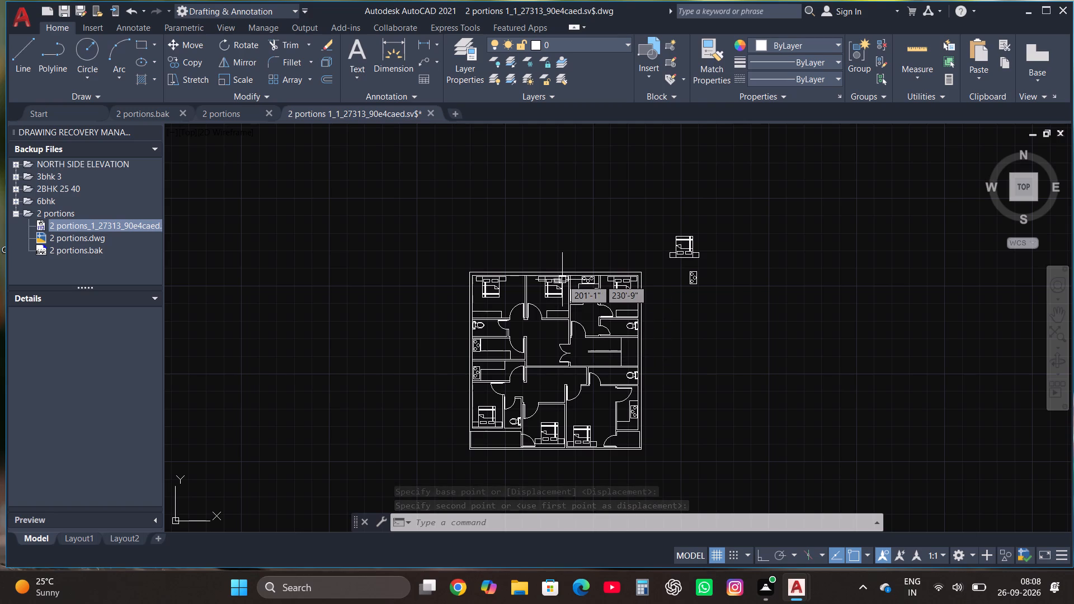
scroll(576, 292, "up", 4)
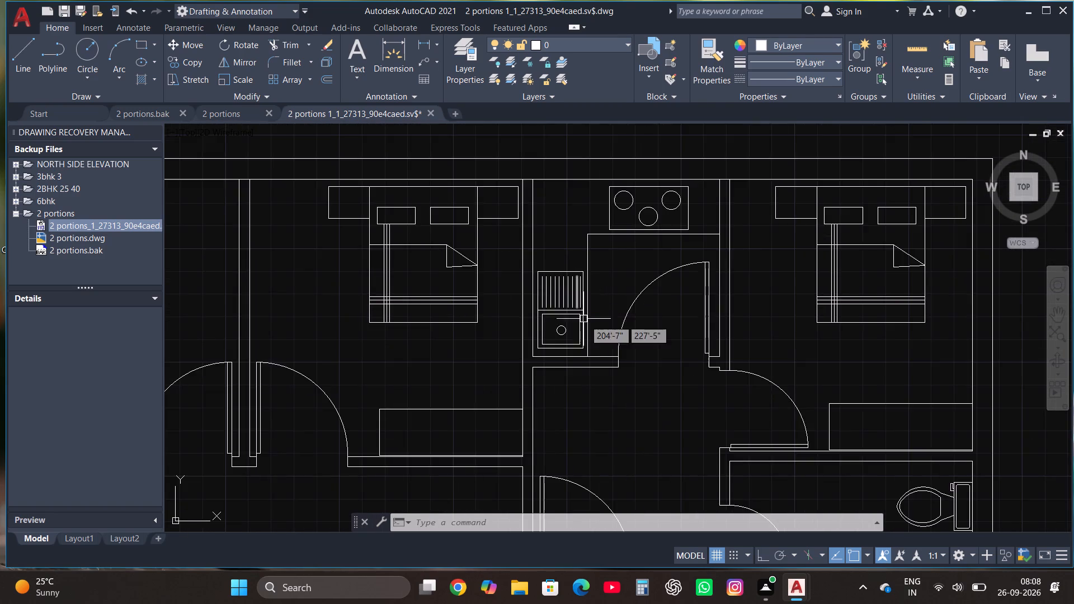
scroll(587, 322, "up", 2)
left_click(574, 399)
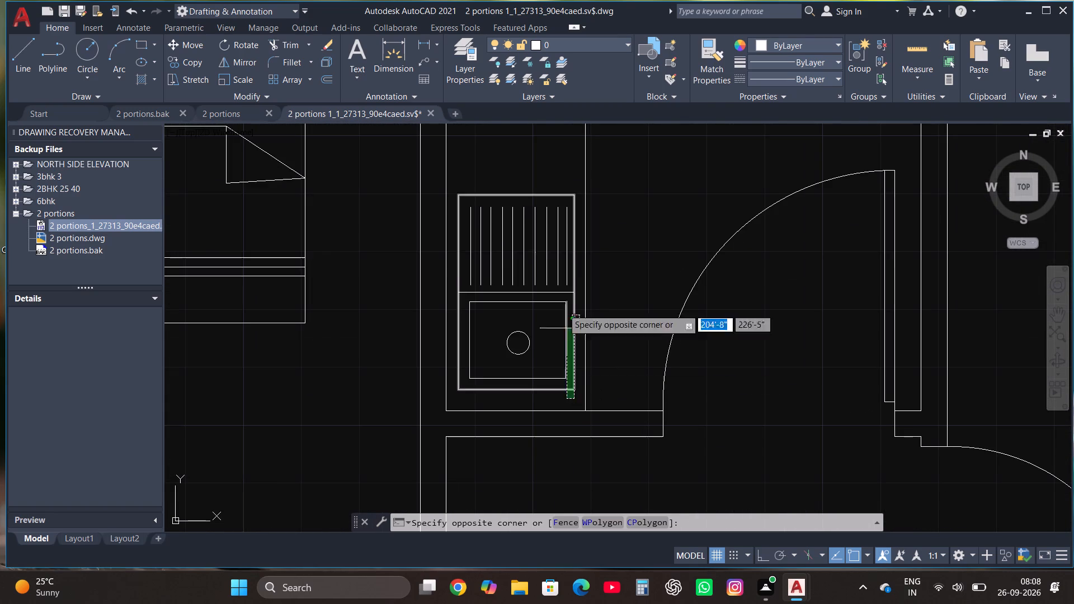
left_click(454, 159)
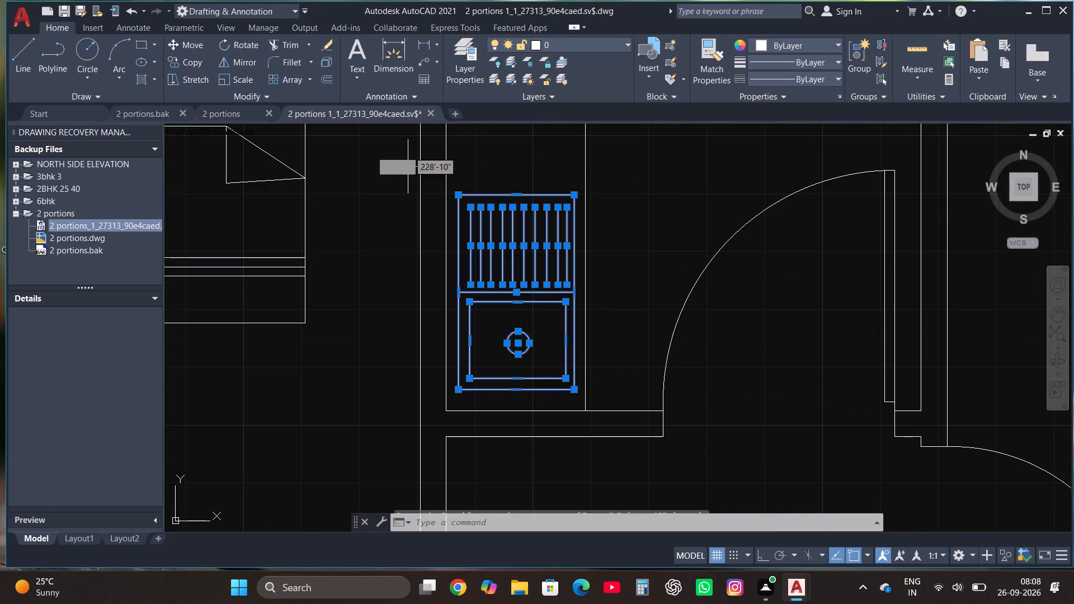
left_click(182, 61)
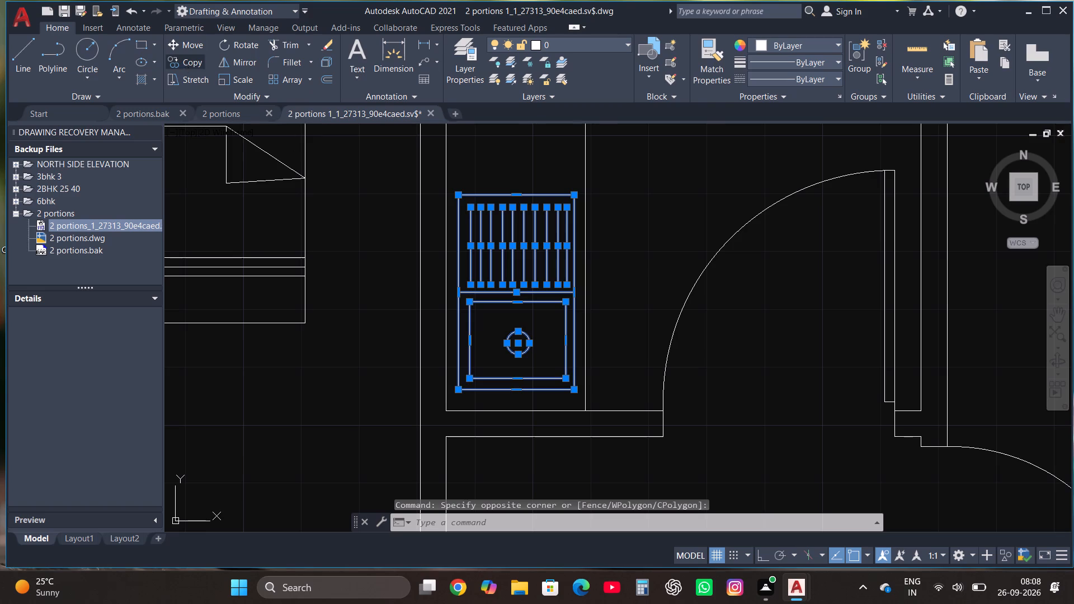
left_click_drag(498, 328, 492, 324)
scroll(222, 307, "down", 4)
scroll(447, 352, "up", 3)
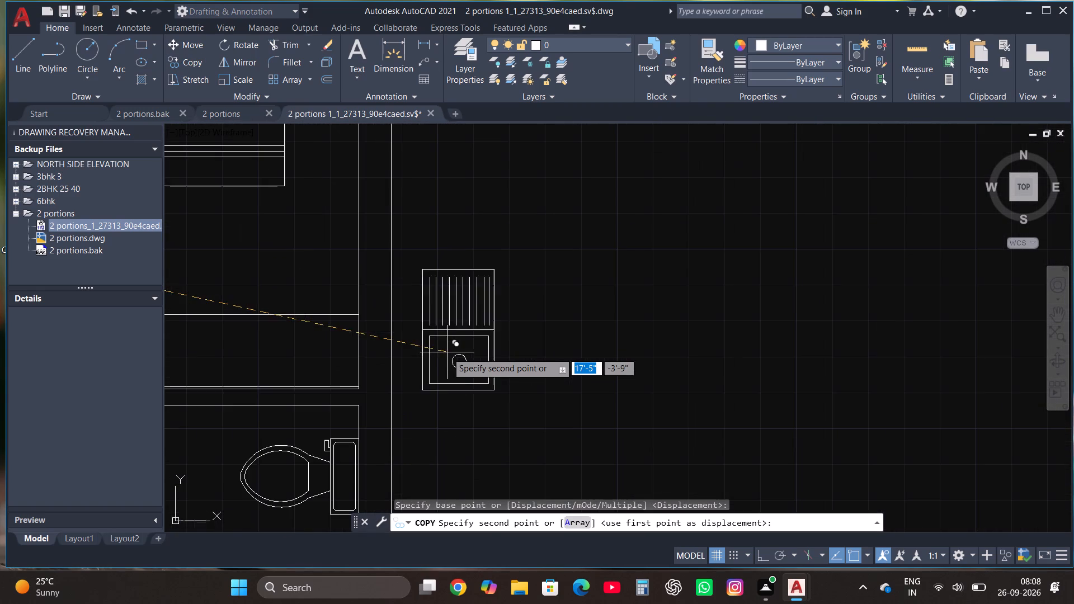
scroll(450, 343, "down", 2)
left_click(508, 336)
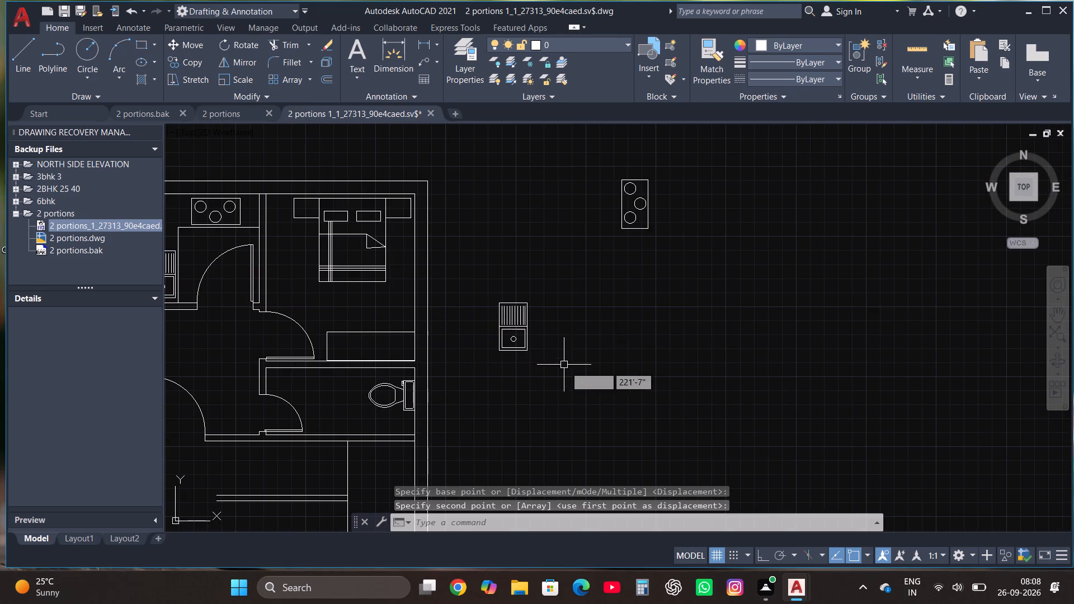
Rotate the copied sink 270° so that it lies horizontally with its drainboard facing east.
left_click_drag(567, 374, 562, 366)
left_click(455, 220)
left_click(241, 42)
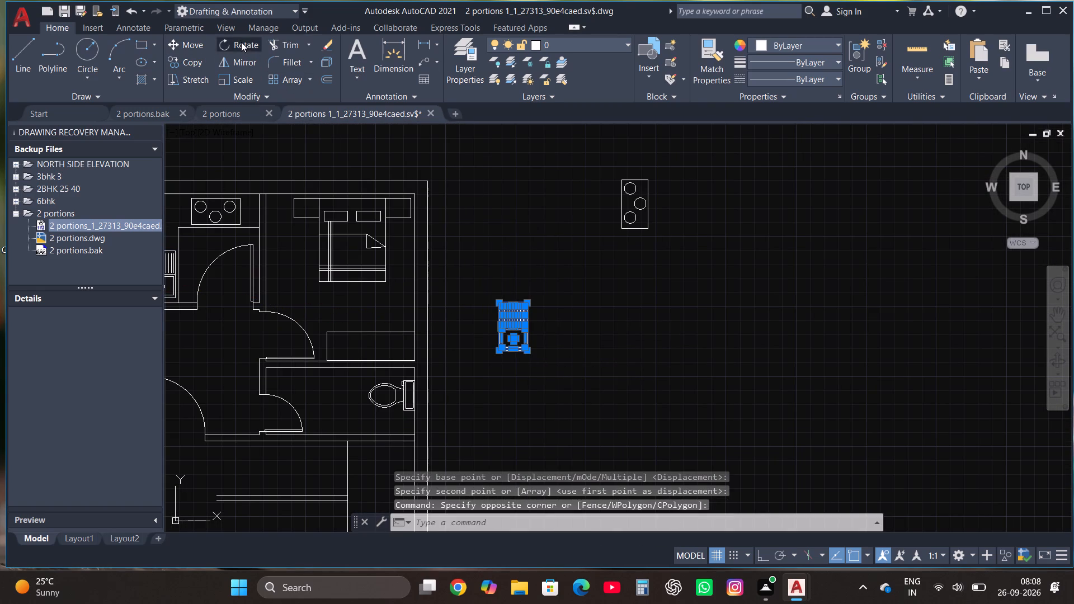
left_click(543, 329)
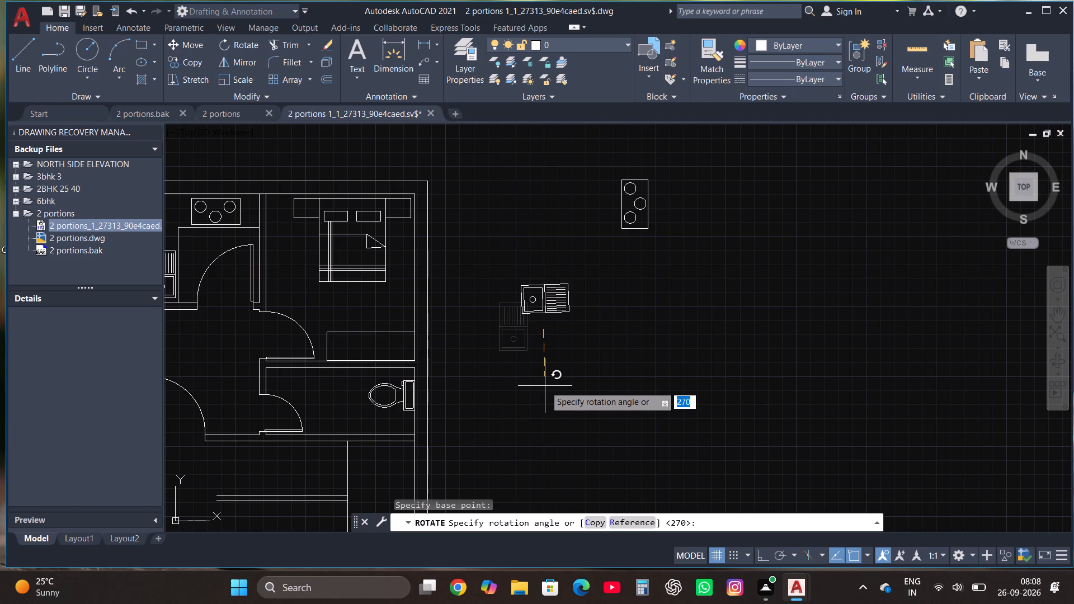
key("F8")
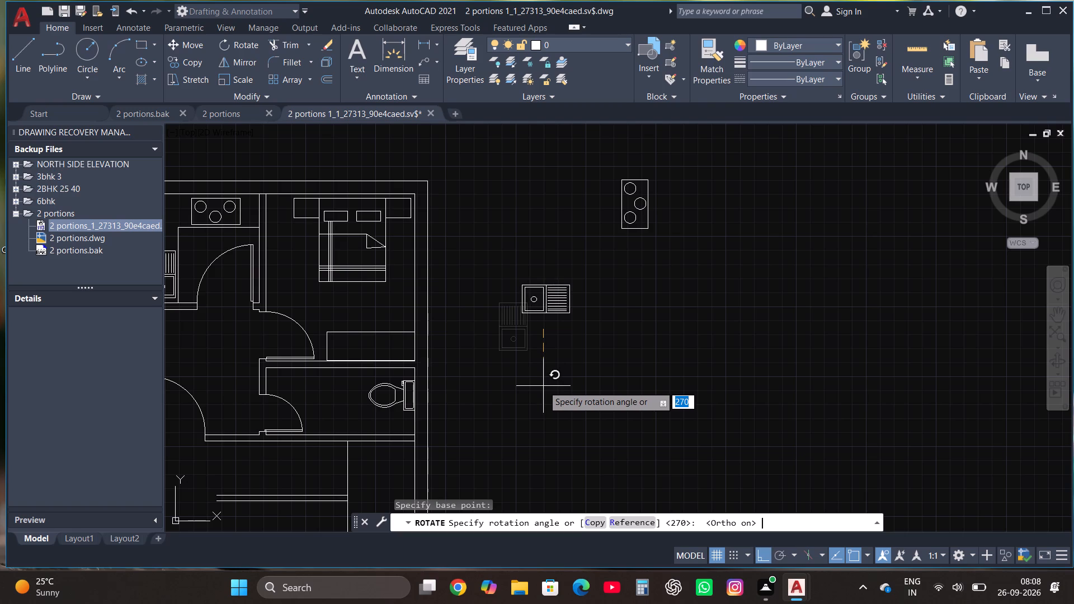
left_click(543, 386)
left_click(563, 417)
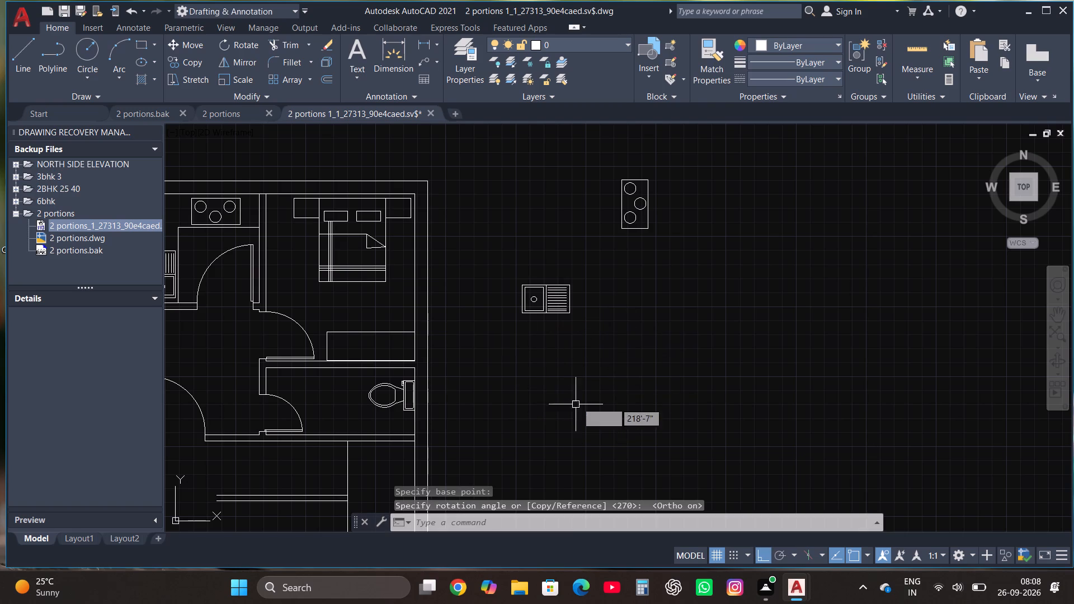
Copy the rotated sink in multiple mode and place the first copy on the south leg of the southeast kitchen's L-shaped counter.
left_click(615, 346)
left_click(479, 259)
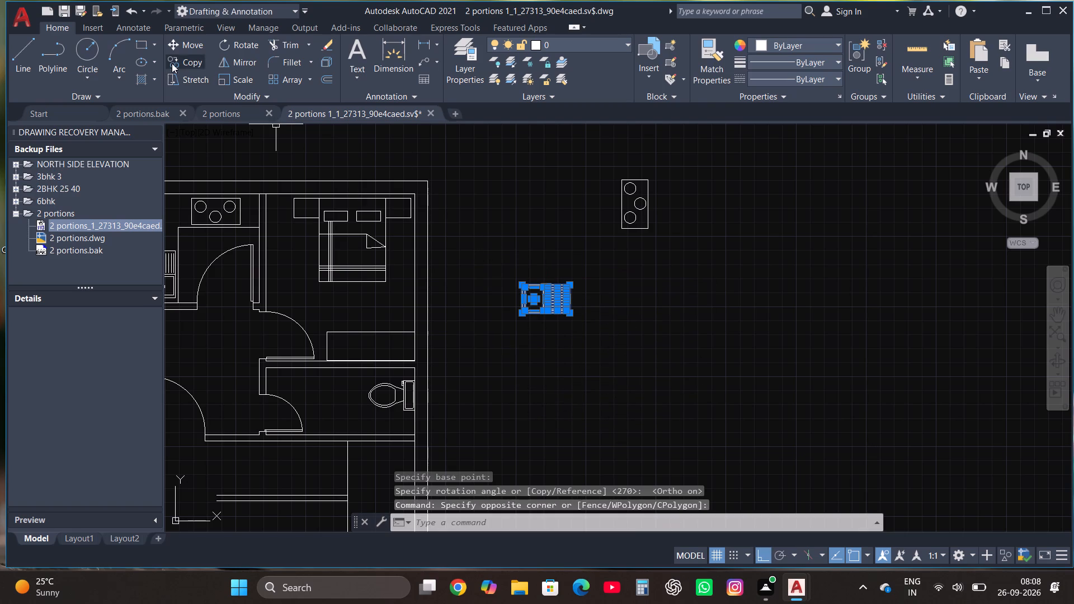
left_click(183, 59)
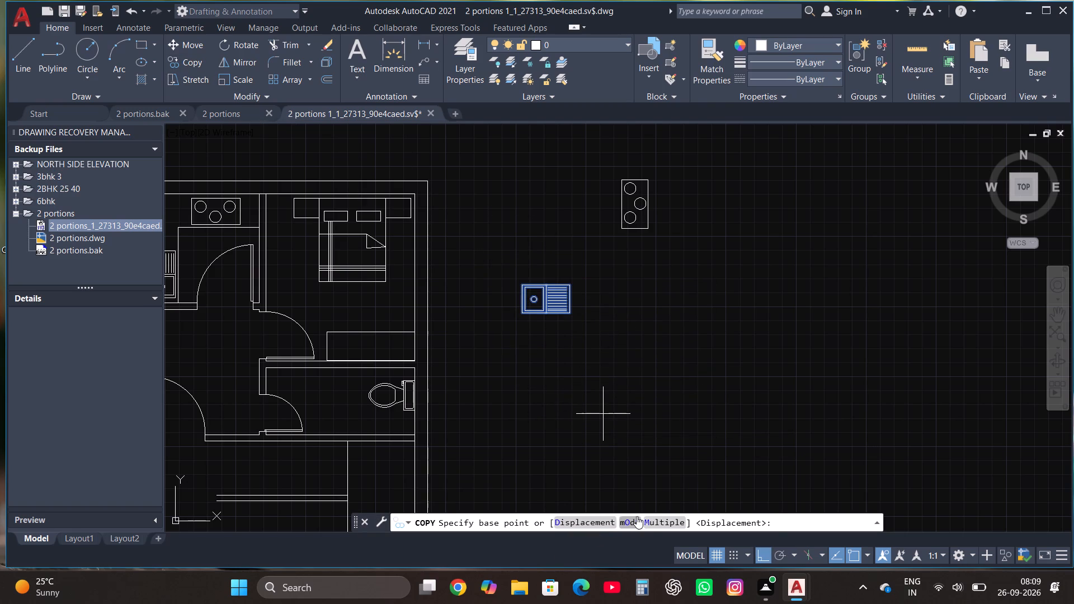
left_click(654, 518)
left_click_drag(545, 300, 552, 301)
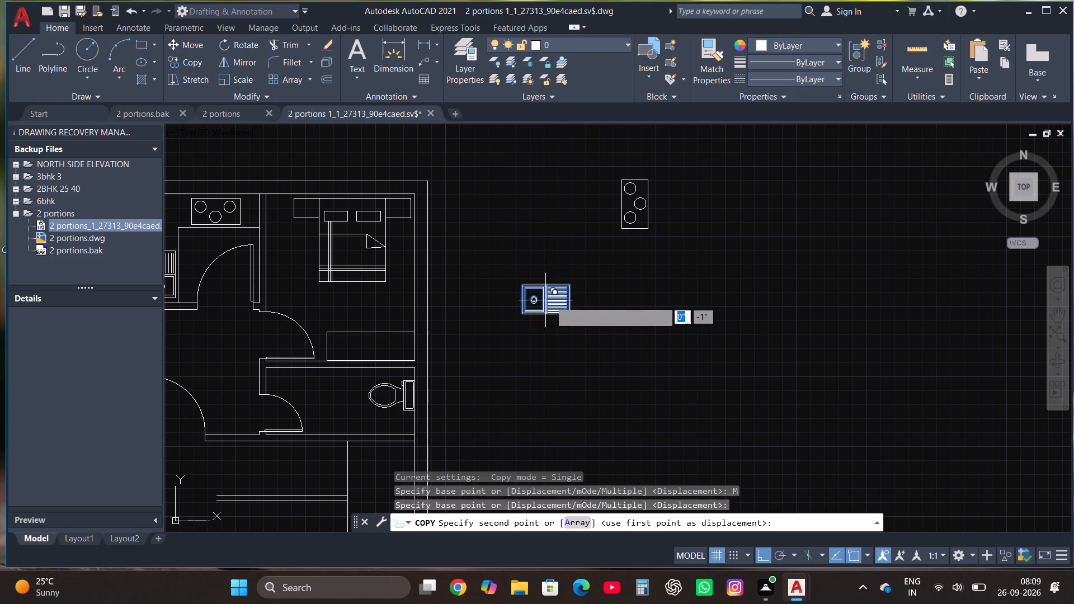
scroll(668, 232, "down", 3)
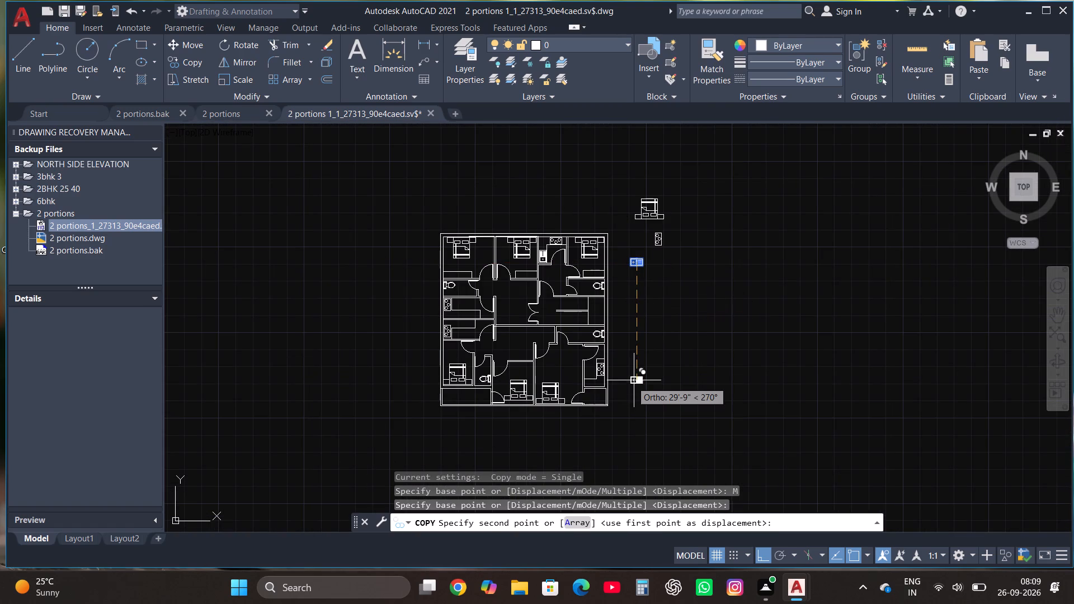
key("F8")
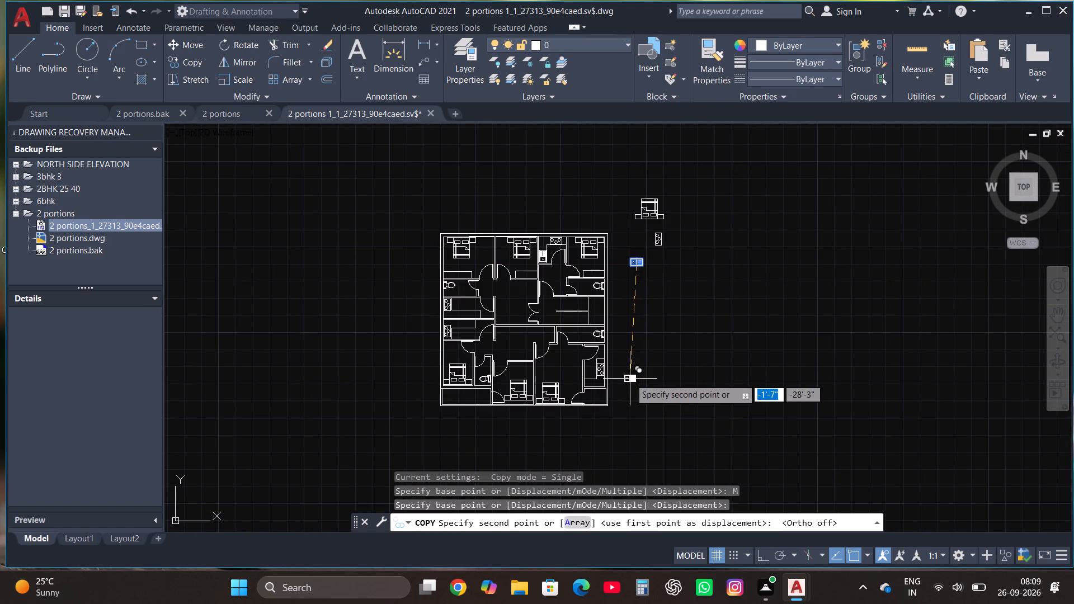
scroll(630, 379, "up", 2)
scroll(532, 395, "up", 3)
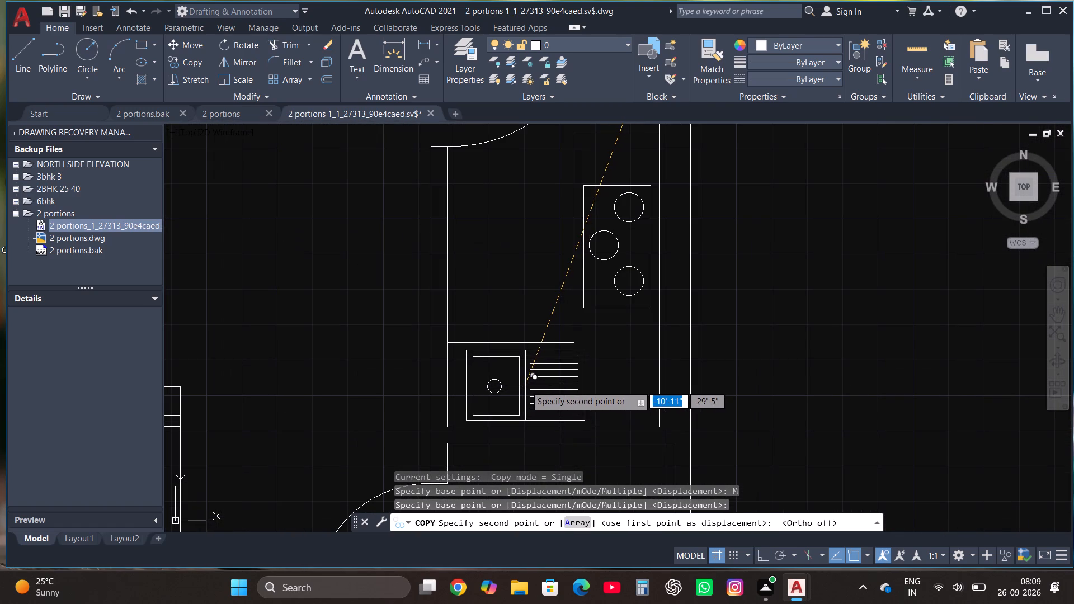
left_click(516, 386)
Place another sink copy on the north leg of the lower west kitchen's L-shaped counter.
scroll(704, 217, "down", 2)
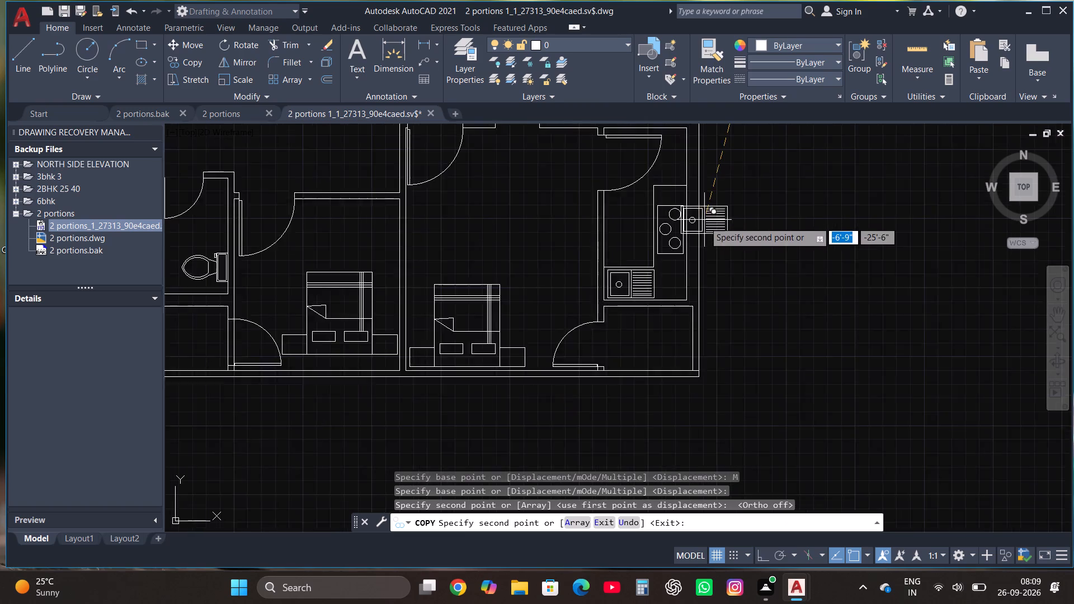
scroll(704, 221, "down", 1)
scroll(411, 333, "down", 2)
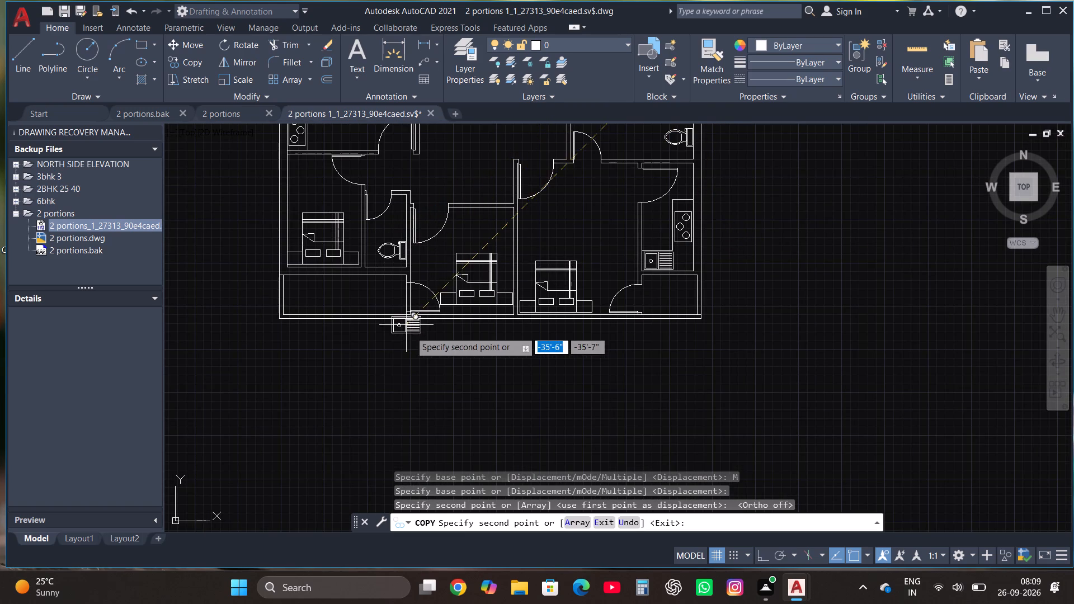
scroll(371, 237, "up", 4)
scroll(402, 310, "up", 2)
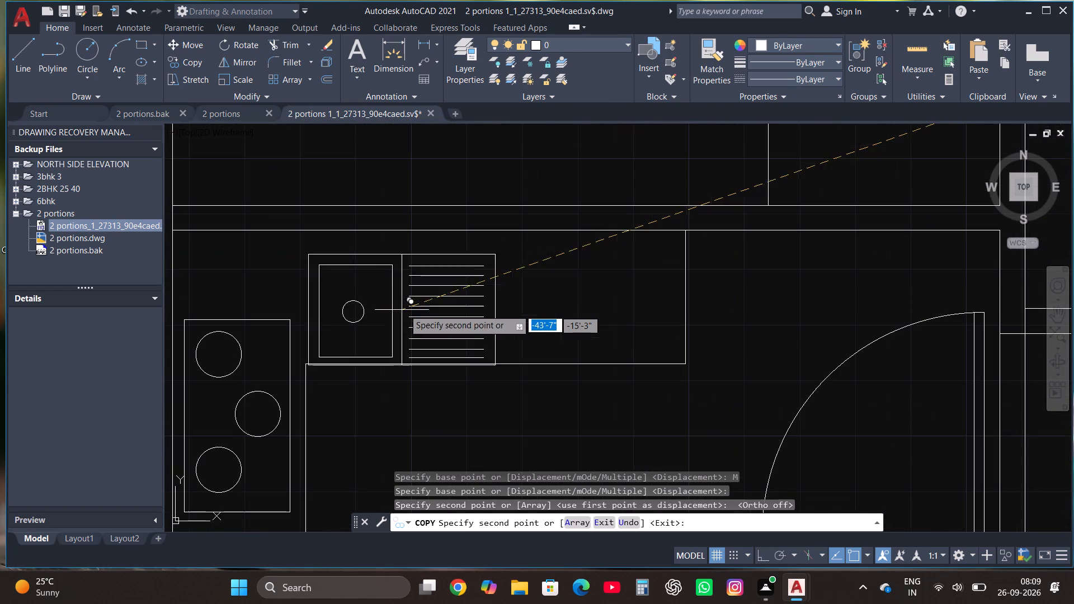
left_click(512, 300)
Place a last sink copy on the south leg of the upper west kitchen's L-shaped counter and end the copying.
scroll(512, 300, "down", 2)
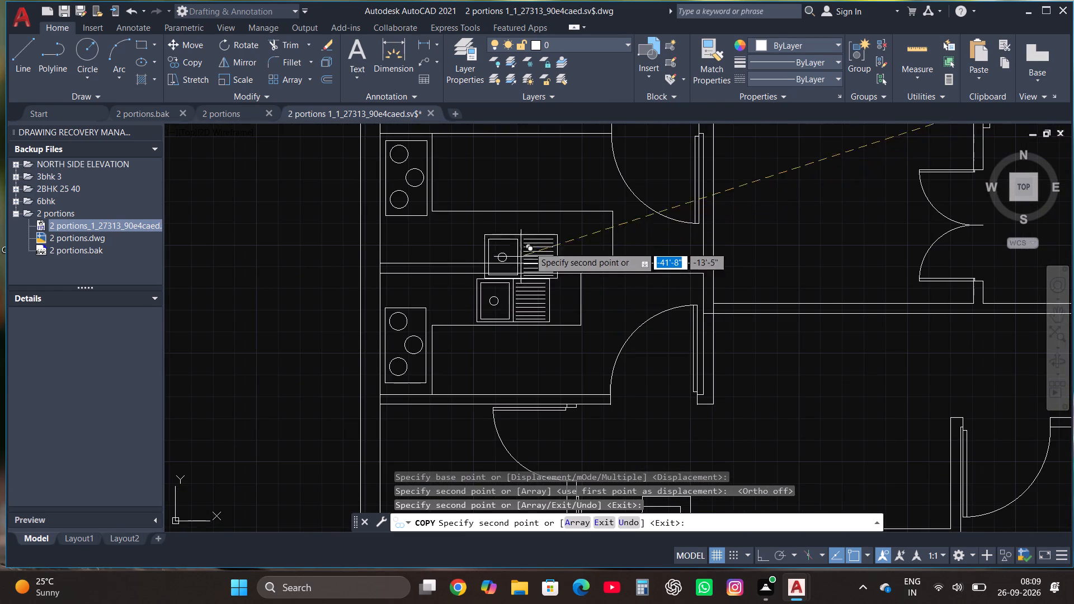
left_click(515, 237)
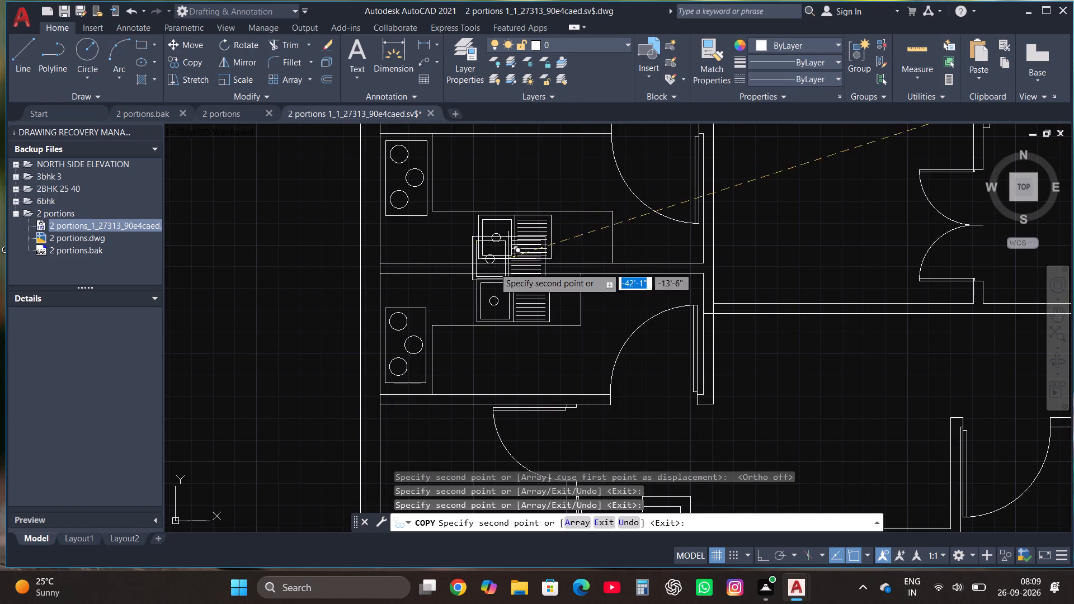
scroll(187, 321, "down", 3)
scroll(234, 357, "down", 2)
scroll(261, 335, "up", 1)
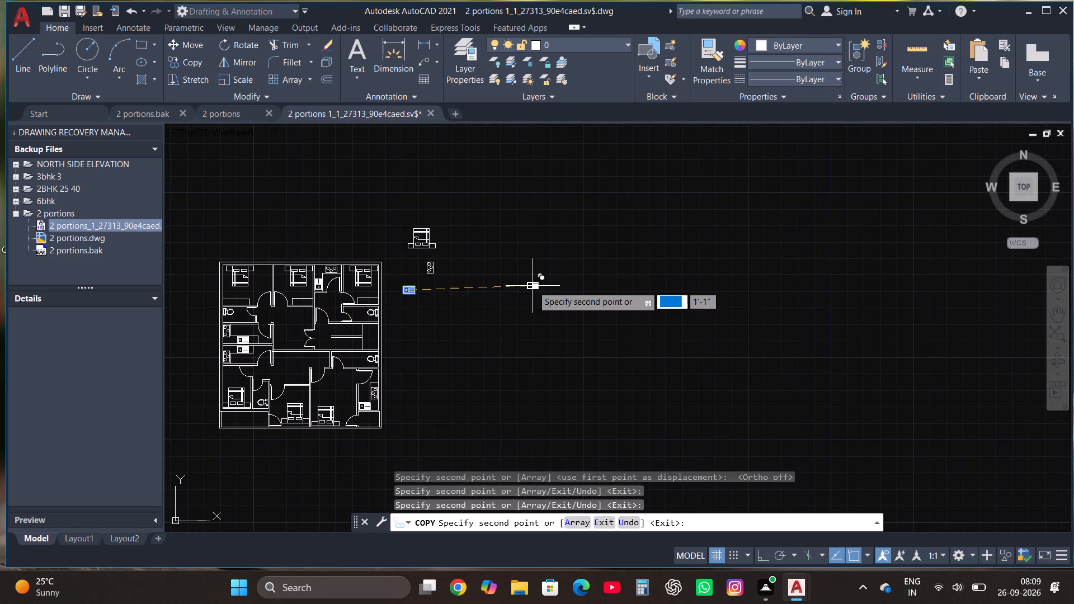
scroll(541, 281, "down", 1)
scroll(238, 342, "up", 3)
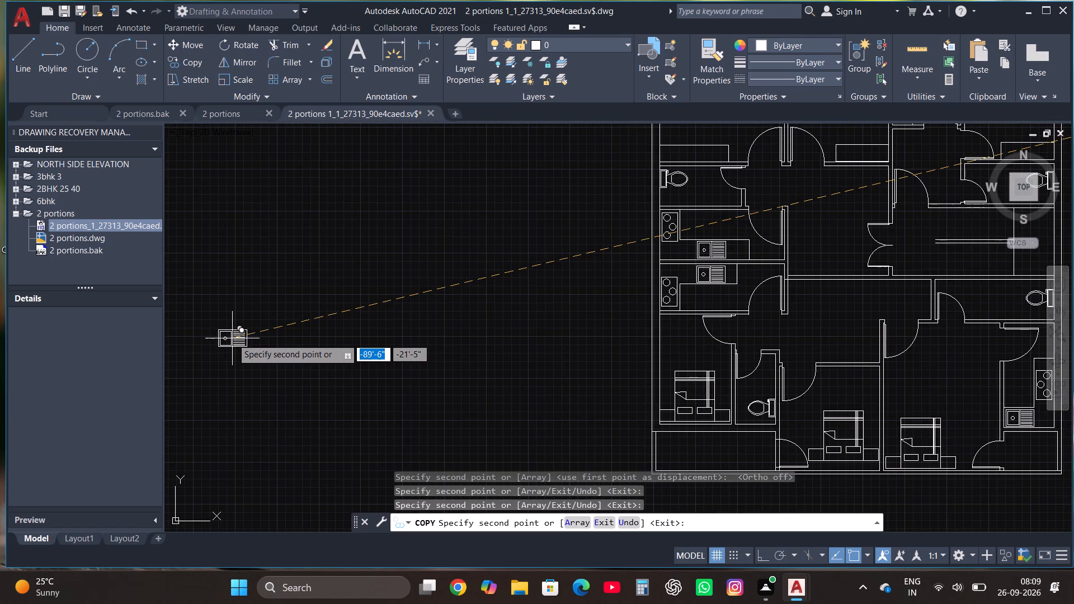
key("Escape")
Offset the staircase's vertical landing line westward by 8" three times in succession to start the row of treads.
scroll(230, 345, "down", 2)
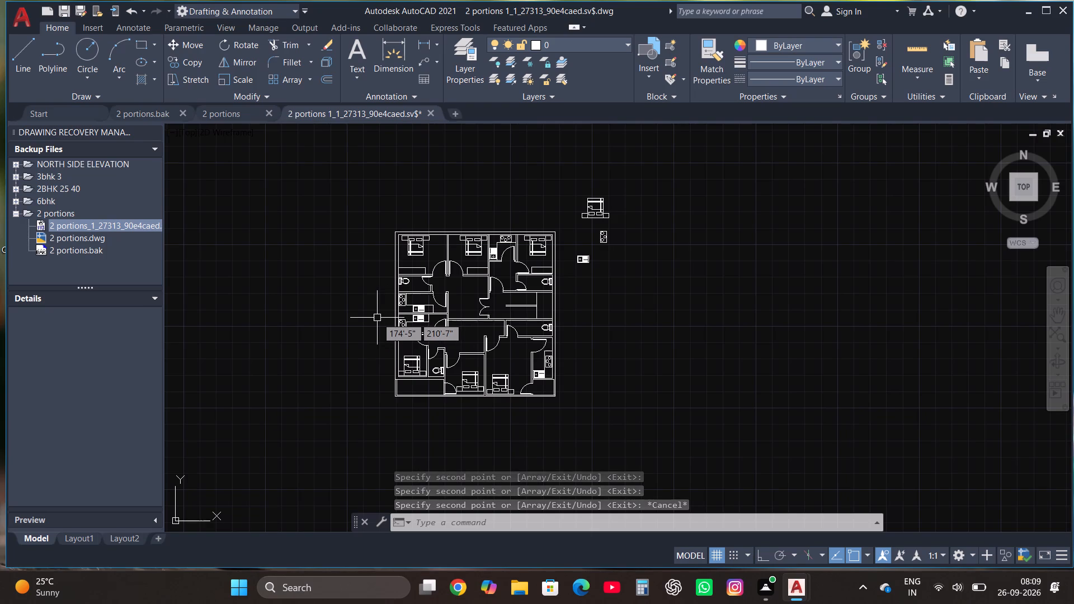
scroll(602, 295, "up", 2)
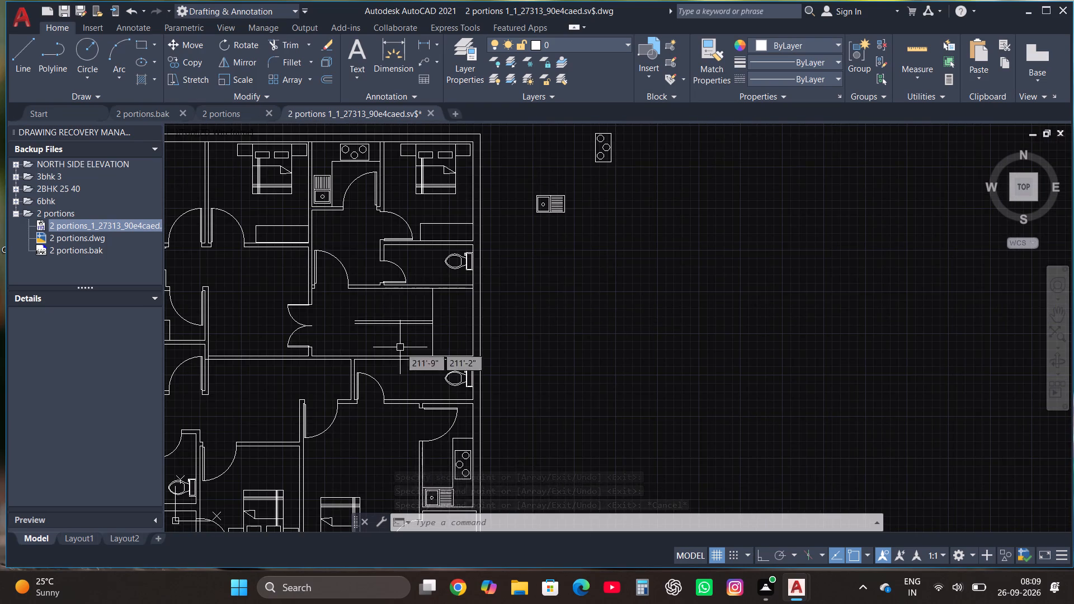
scroll(336, 329, "up", 2)
left_click(578, 276)
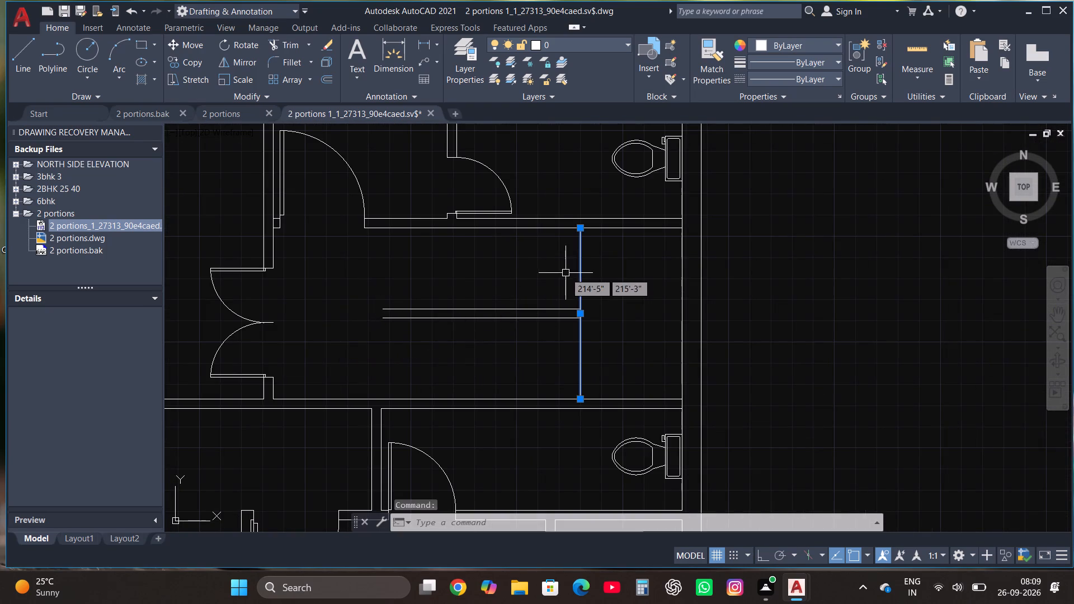
left_click(329, 77)
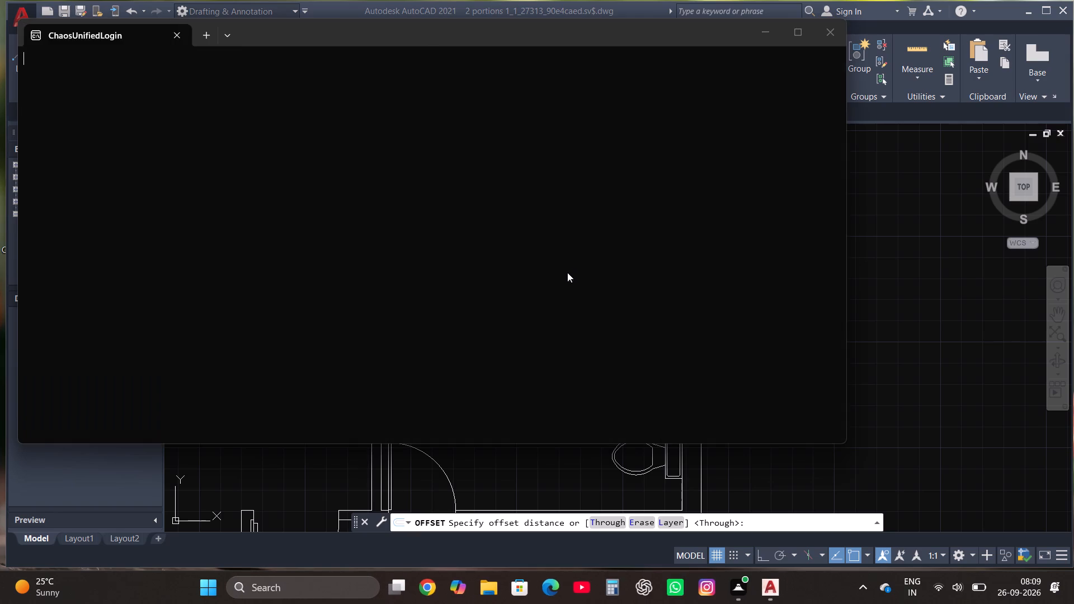
left_click(580, 280)
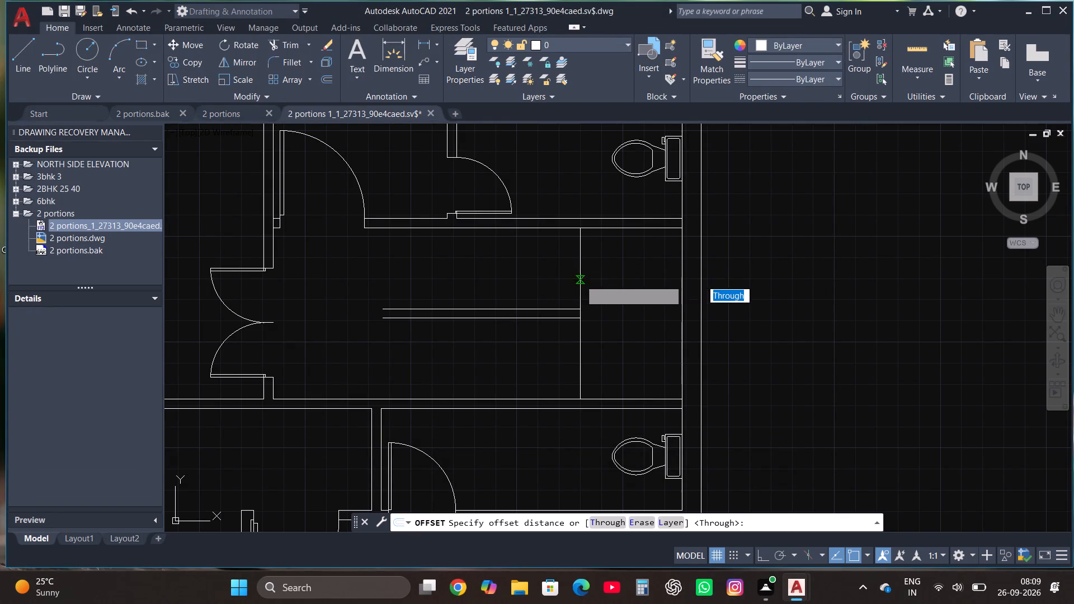
type("8\"")
key("Return")
left_click(546, 275)
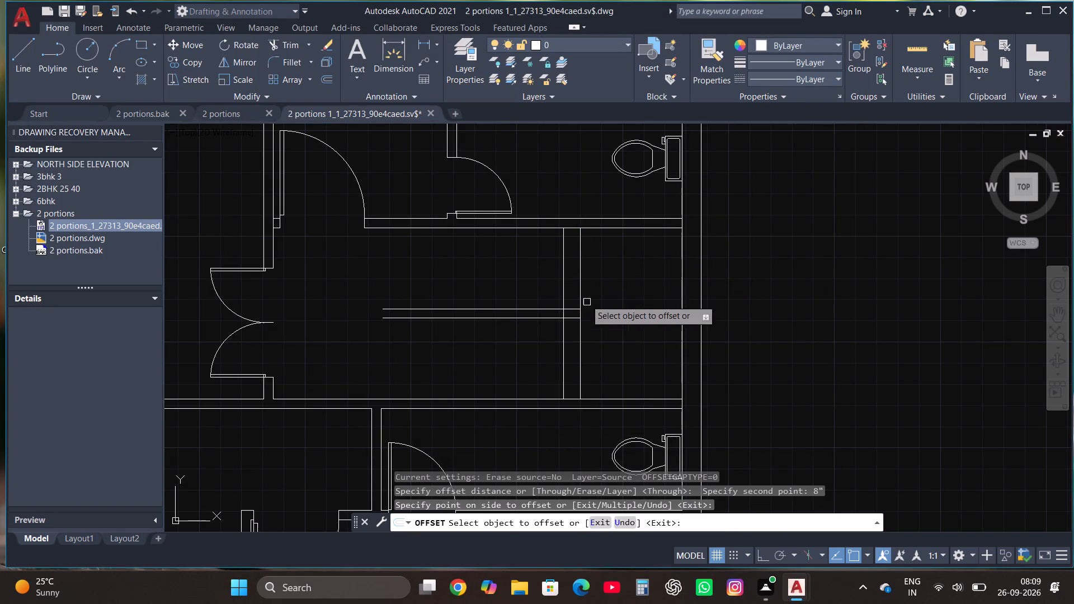
left_click(559, 276)
left_click(564, 285)
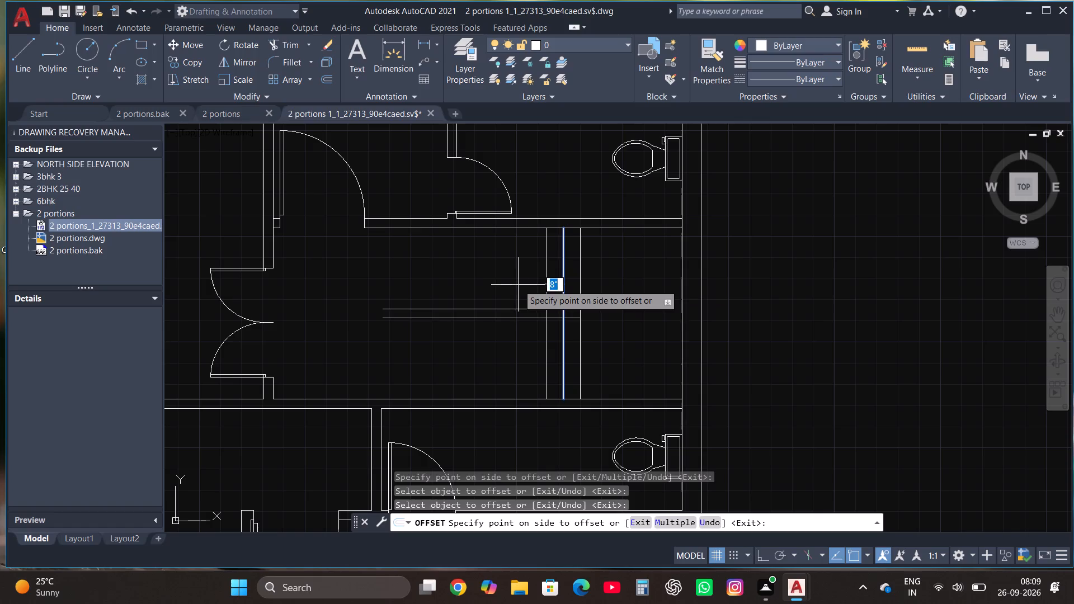
left_click(518, 285)
left_click(548, 298)
left_click(497, 287)
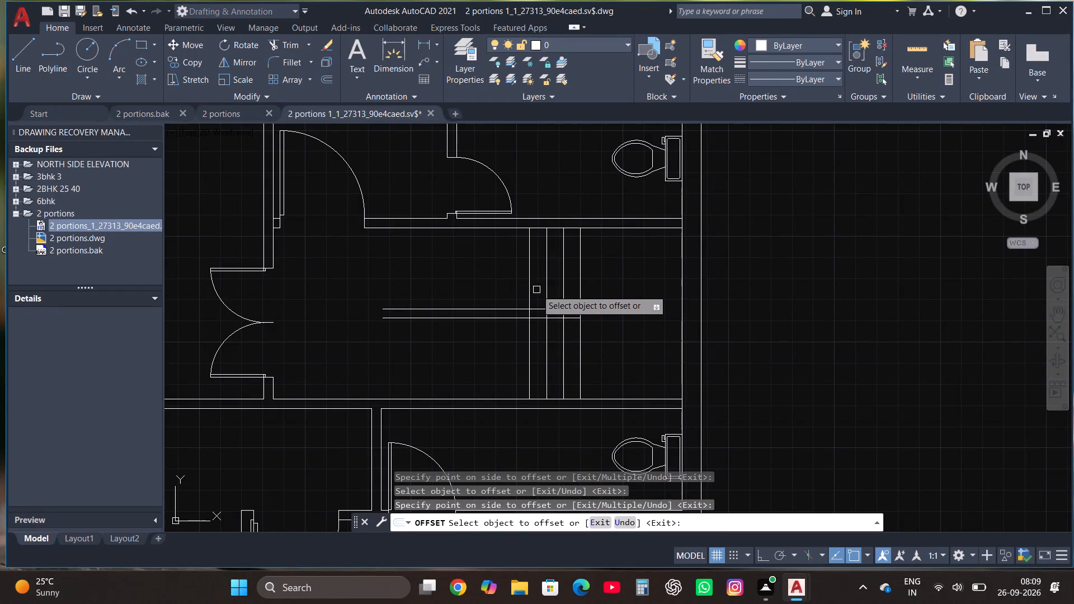
Add four more stair tread lines, each offset 8" west of the previous one.
left_click(529, 286)
left_click(451, 283)
left_click(515, 287)
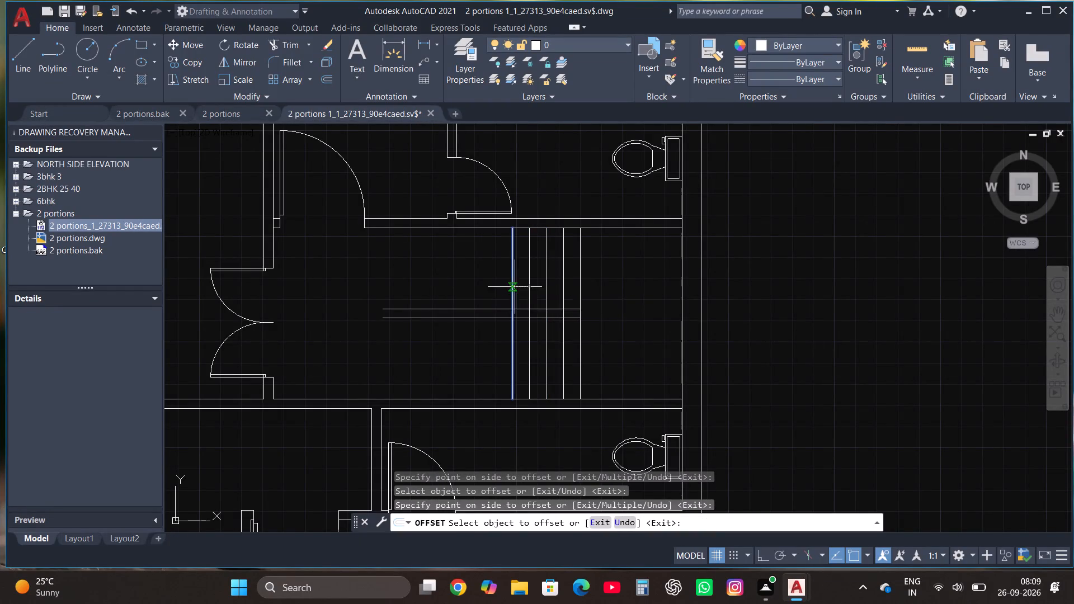
left_click(475, 286)
left_click(493, 289)
left_click(467, 280)
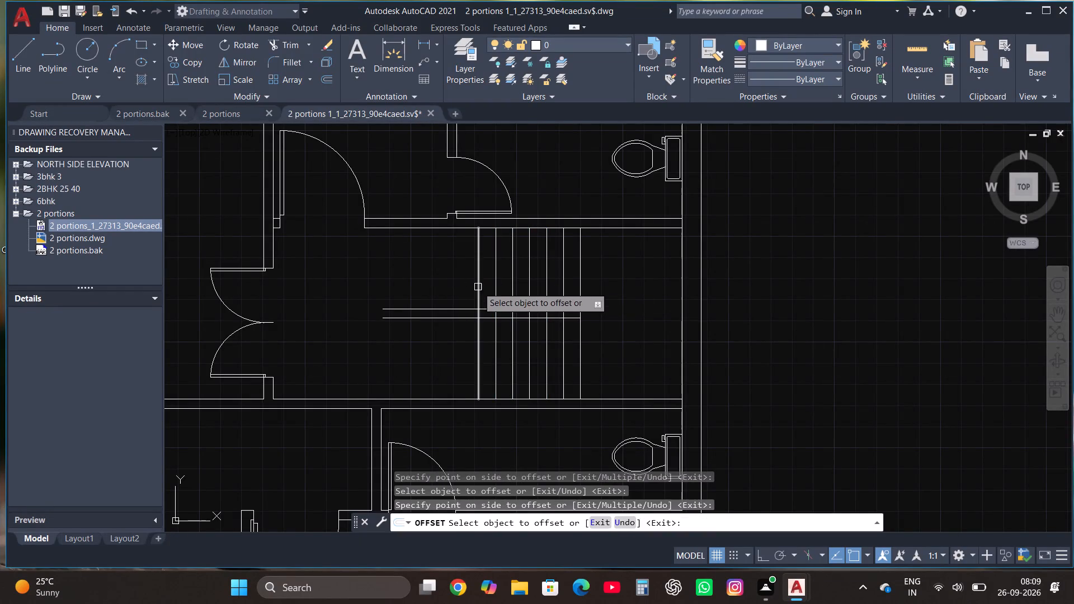
left_click(478, 287)
left_click(449, 280)
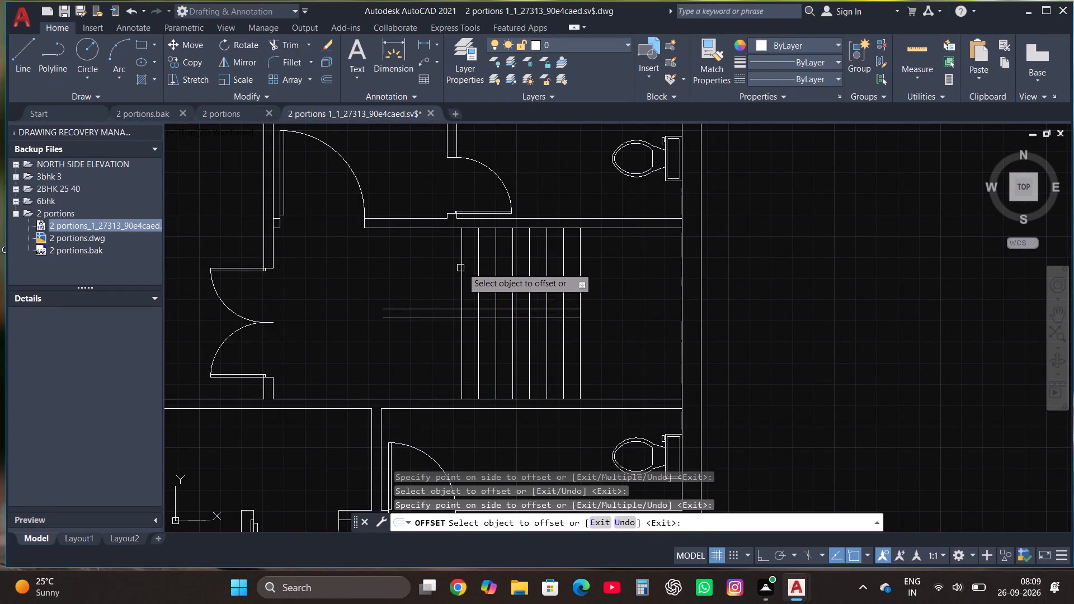
Offset four further tread lines 8" apart toward the west end of the stair's central double line, completing the flight.
left_click(461, 268)
left_click(425, 268)
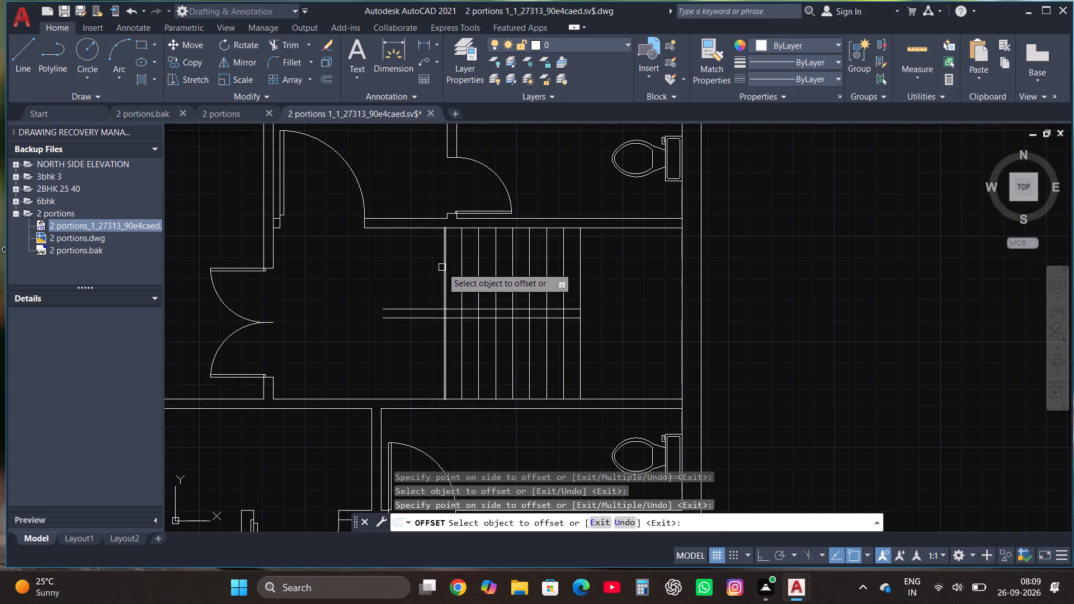
left_click(442, 267)
left_click(425, 248)
left_click(431, 251)
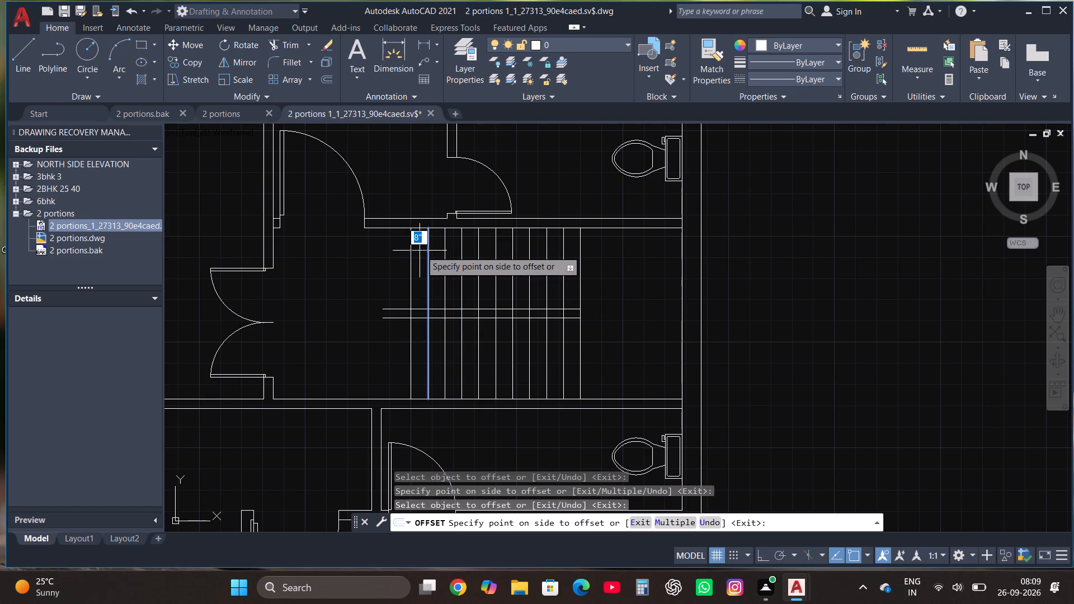
left_click(398, 244)
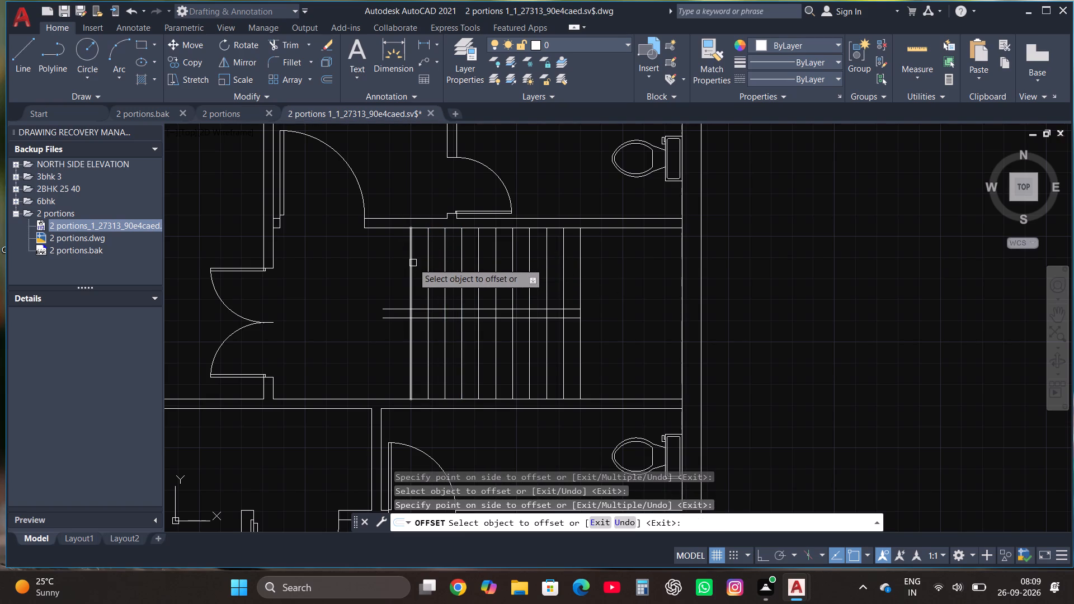
left_click_drag(413, 263, 408, 262)
left_click(395, 252)
key("Escape")
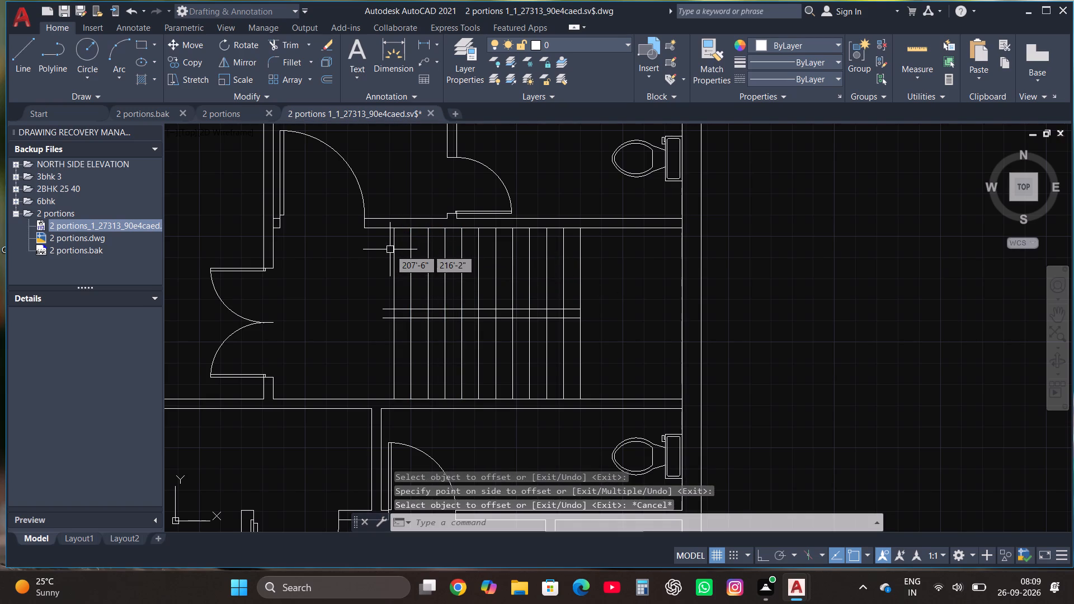
Trim the ends of the stair's two central horizontal lines that extend west past the westernmost tread.
left_click(290, 44)
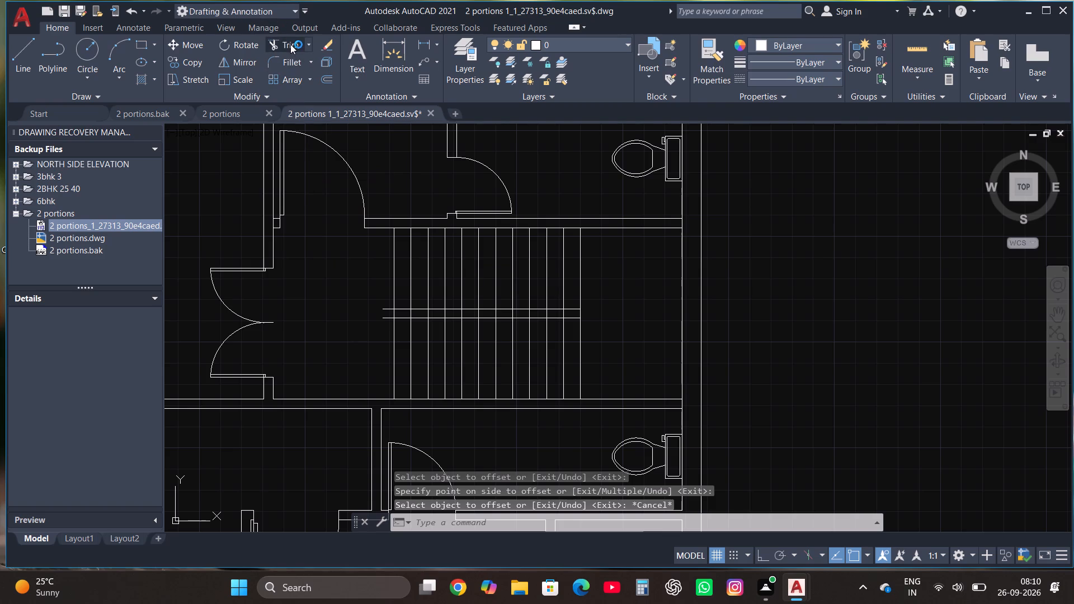
scroll(388, 318, "up", 2)
left_click(392, 331)
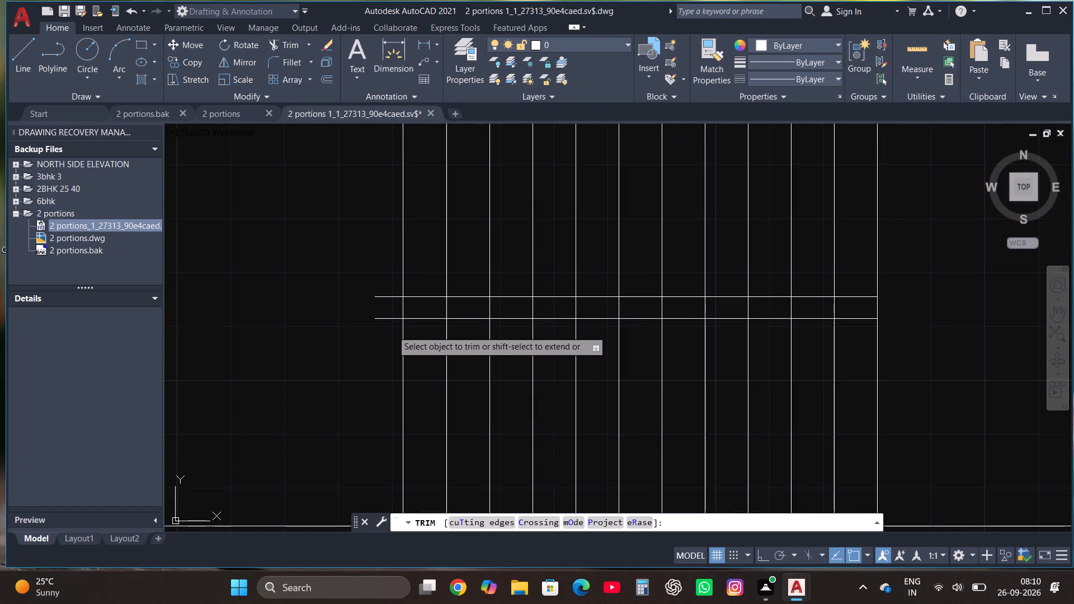
left_click(385, 269)
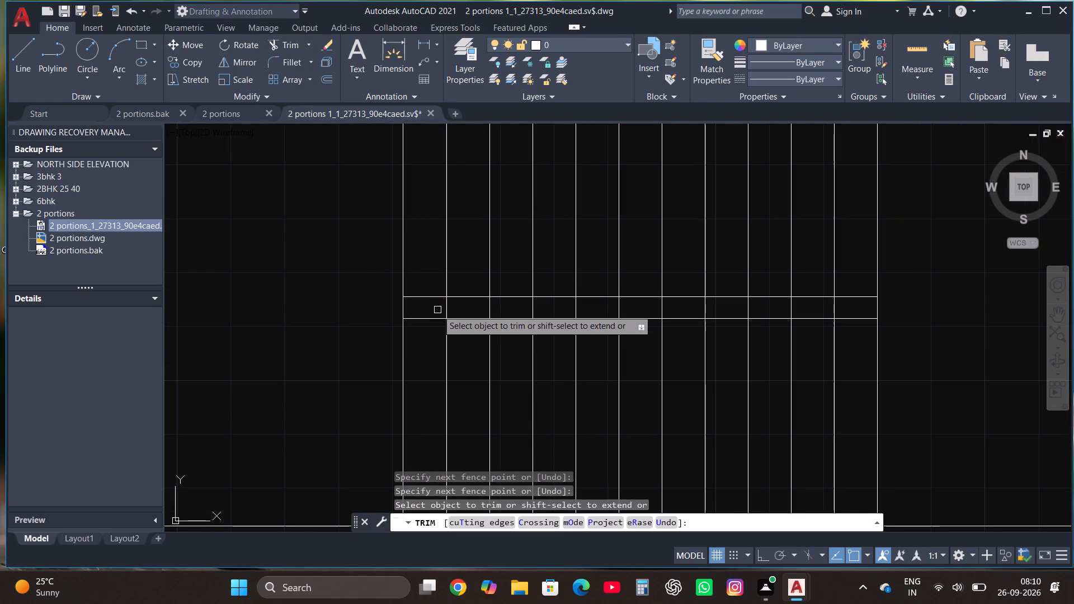
Trim the tread line segments crossing the gap between the stair's two central horizontal lines.
left_click(437, 310)
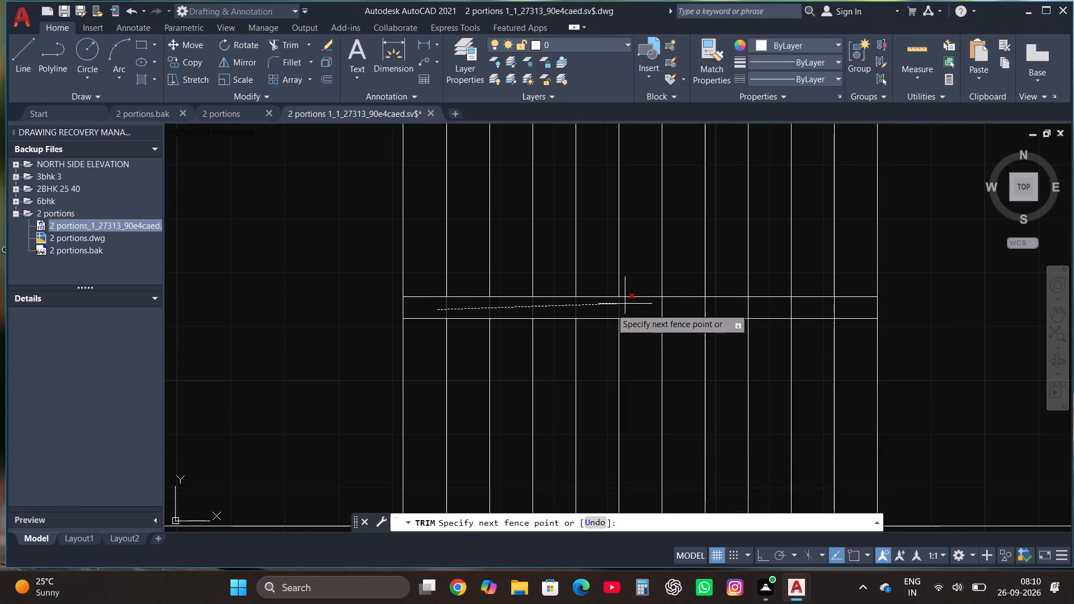
left_click(644, 308)
left_click(655, 306)
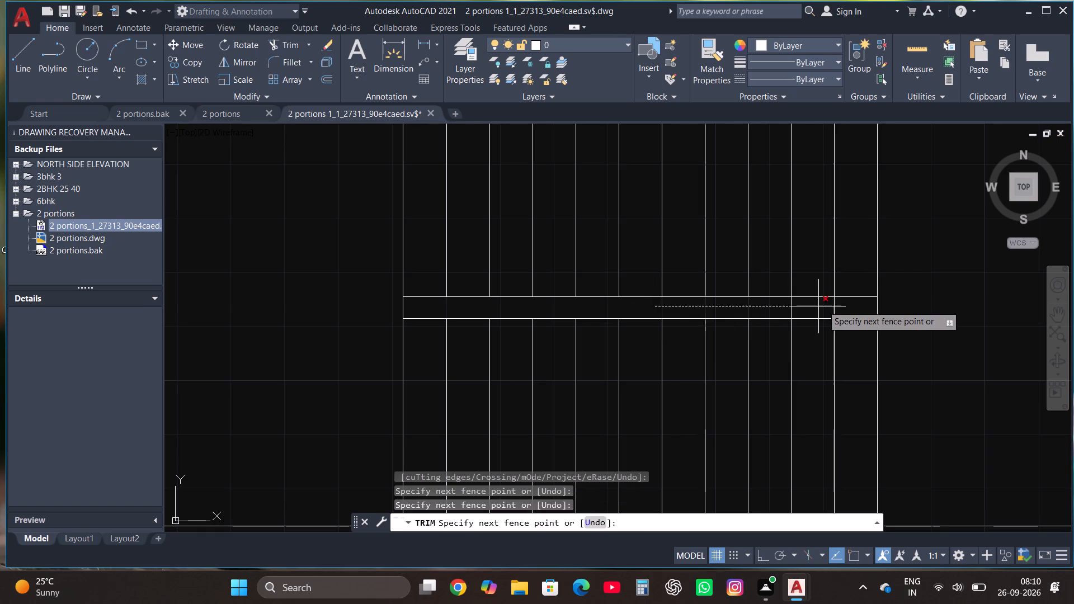
left_click(843, 306)
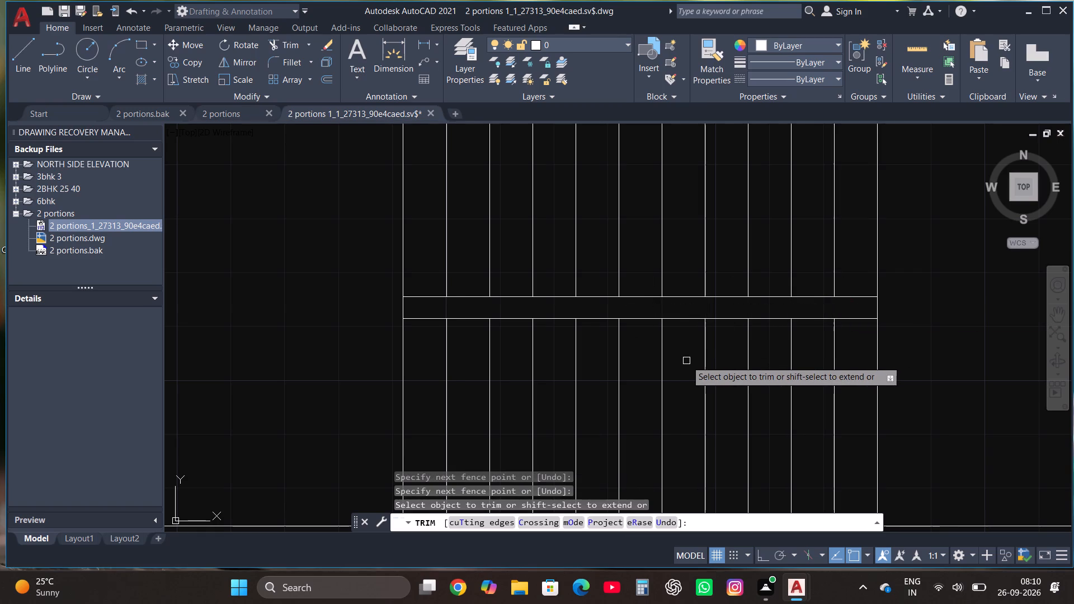
key("Escape")
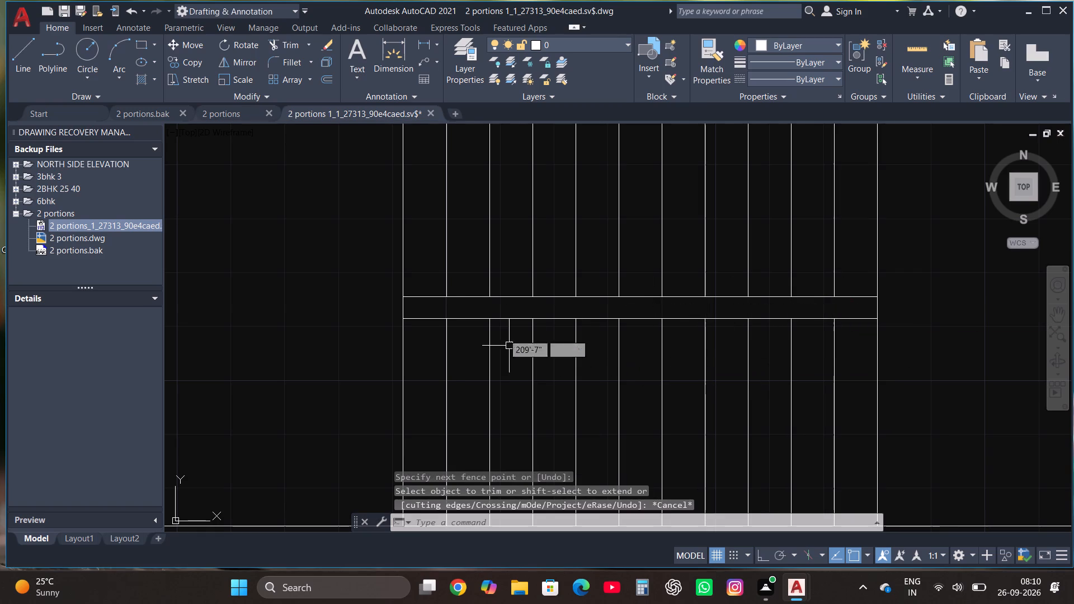
Draw a horizontal direction line across the stair's upper flight, from the westernmost tread eastward to just past the fourth tread line.
scroll(497, 280, "down", 2)
scroll(566, 249, "up", 1)
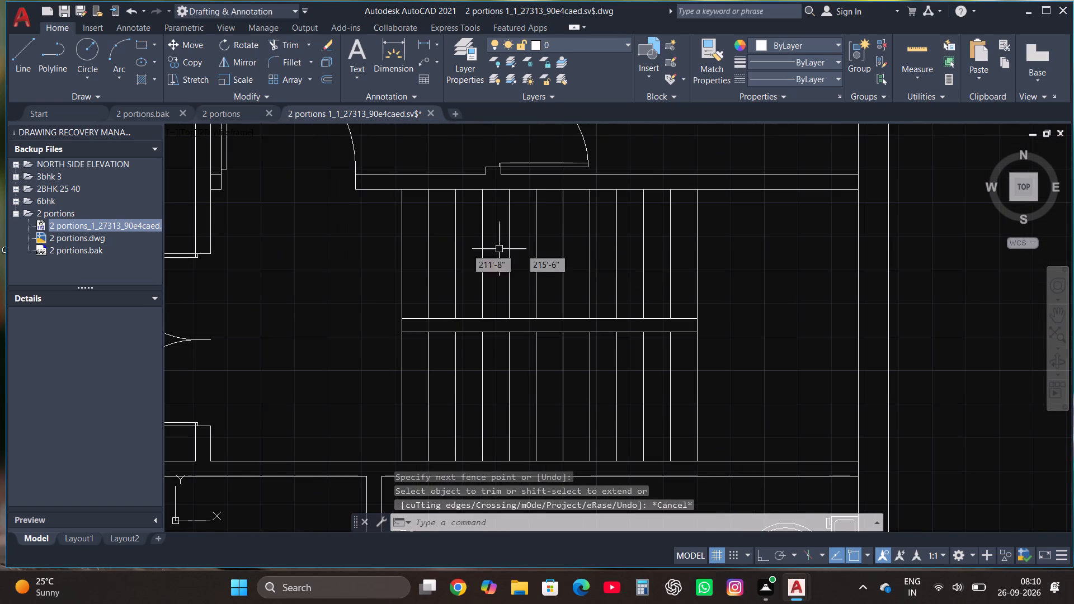
left_click(18, 52)
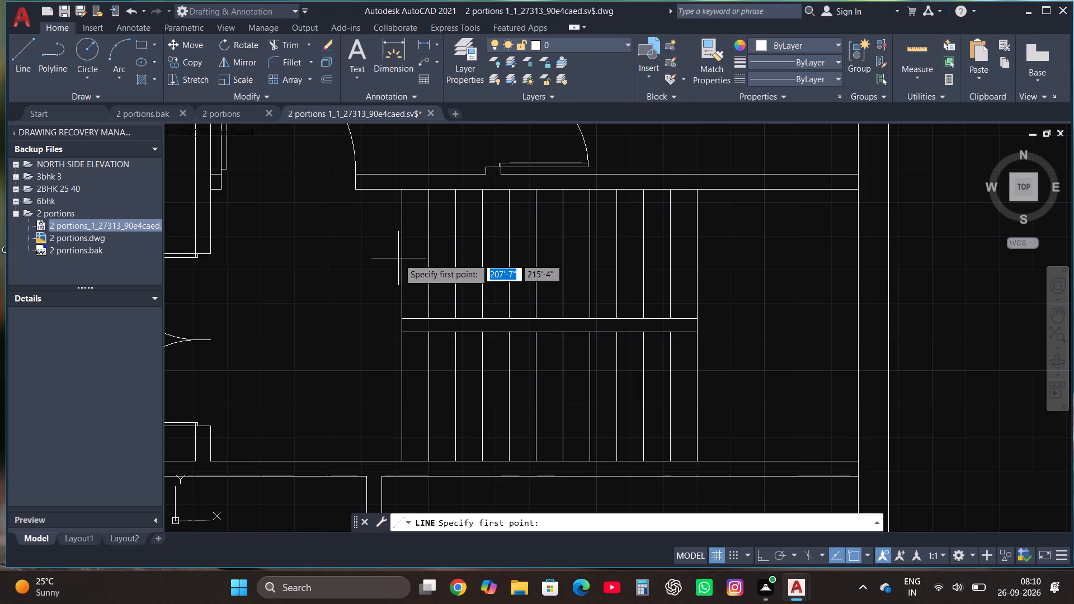
left_click(401, 258)
scroll(513, 257, "up", 2)
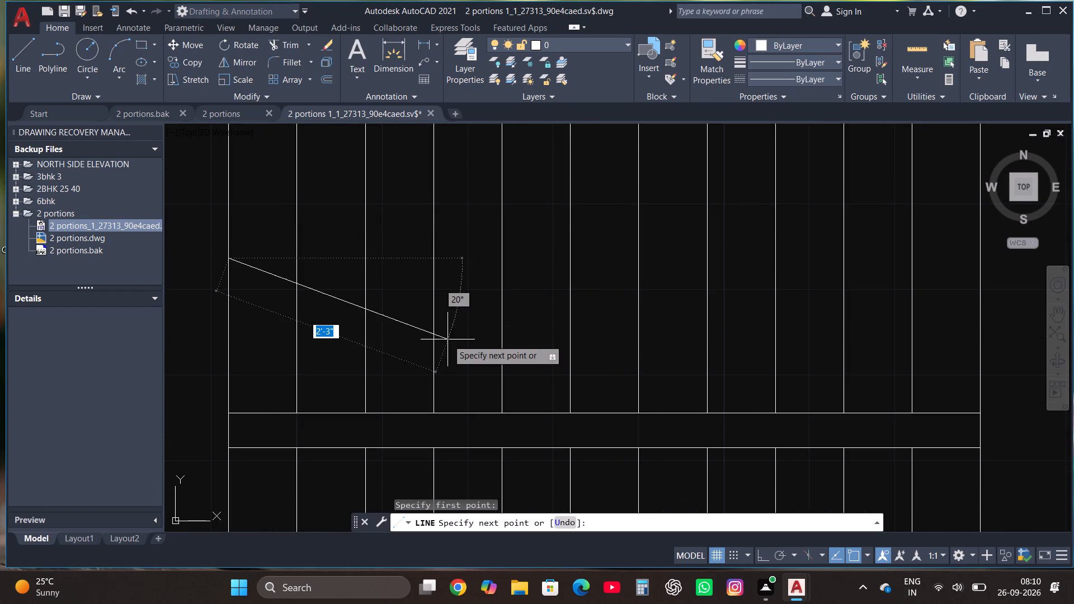
key("F8")
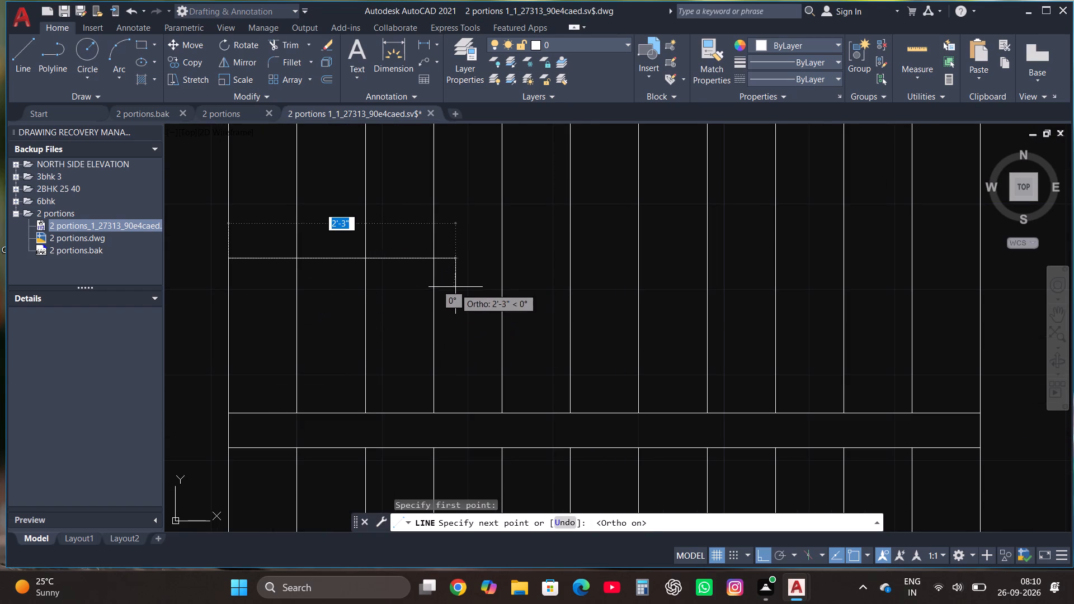
left_click(475, 272)
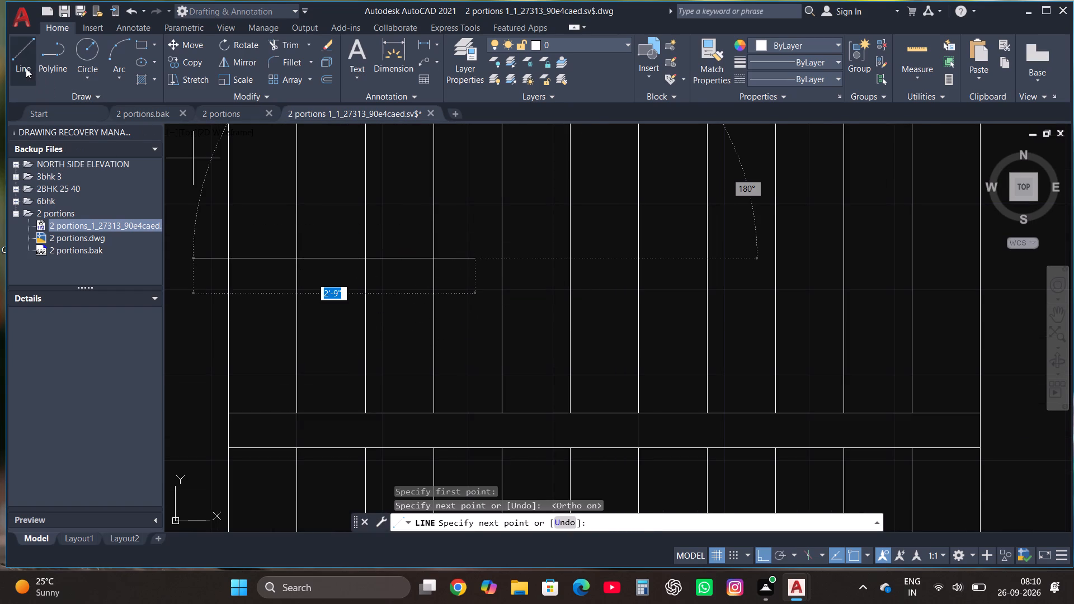
Draw the lower arrowhead stroke diagonally from the direction line's east end back to the fourth tread line.
left_click(26, 68)
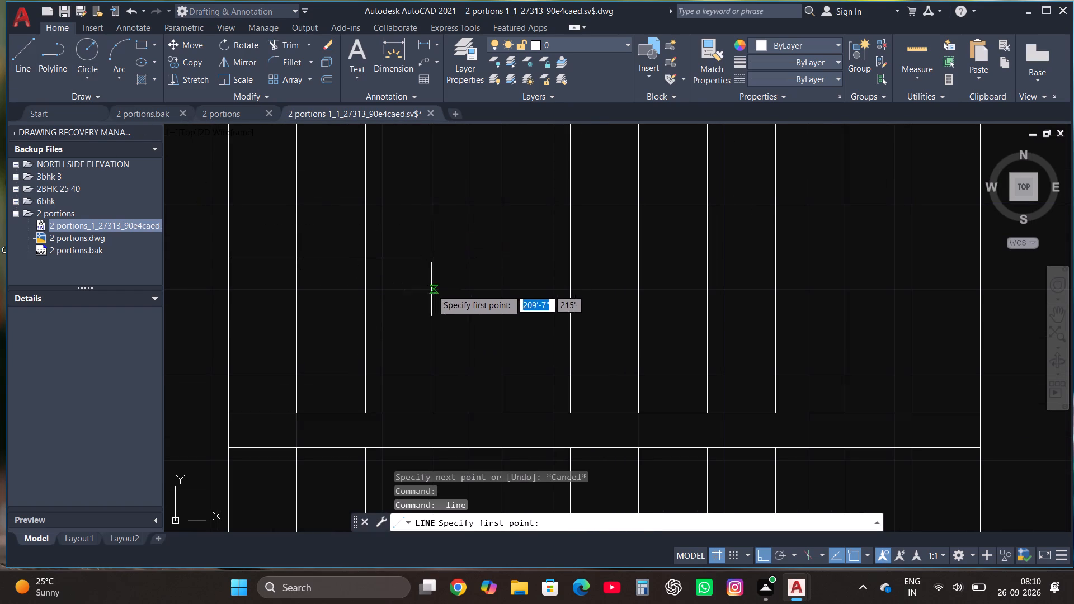
left_click(474, 260)
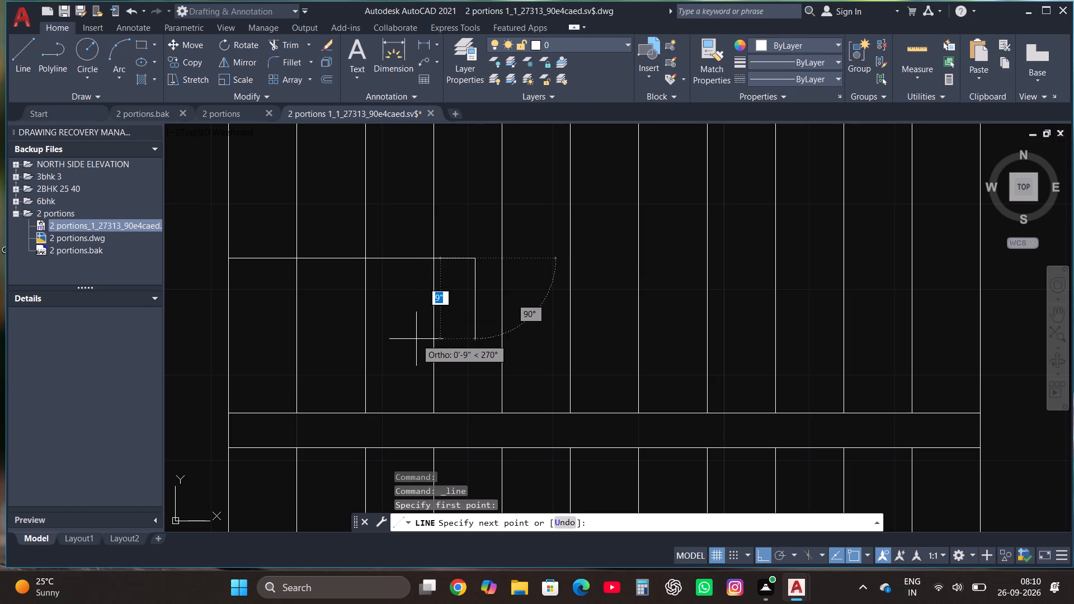
key("F8")
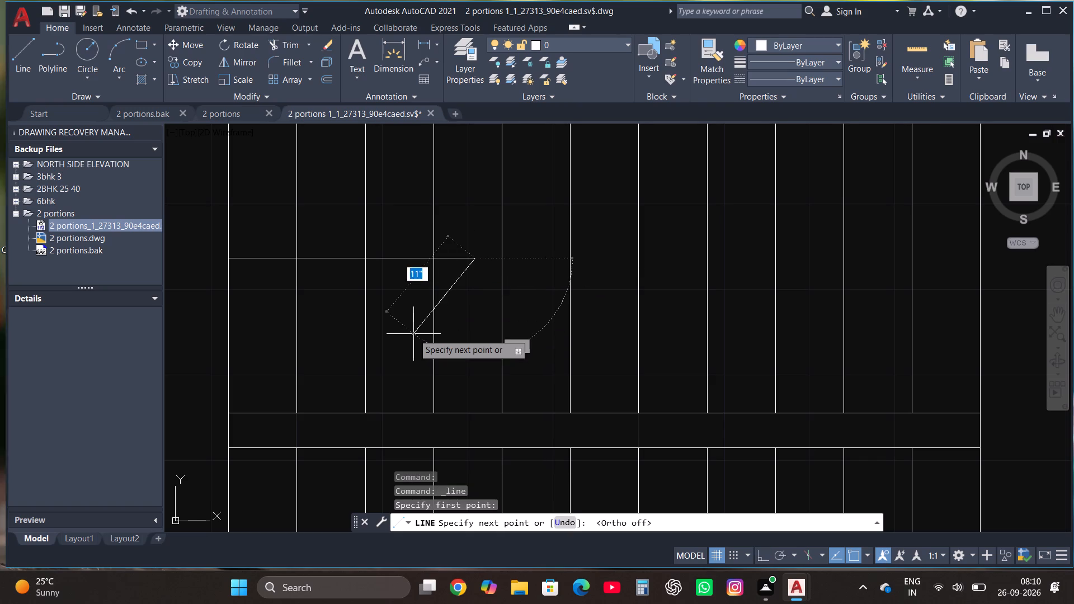
left_click(432, 294)
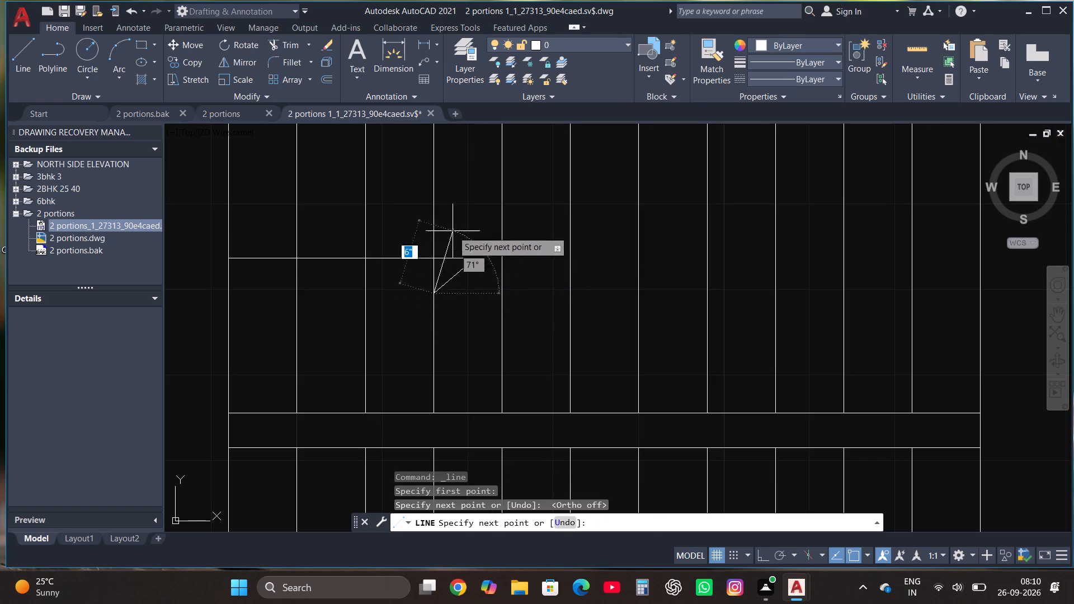
key("Escape")
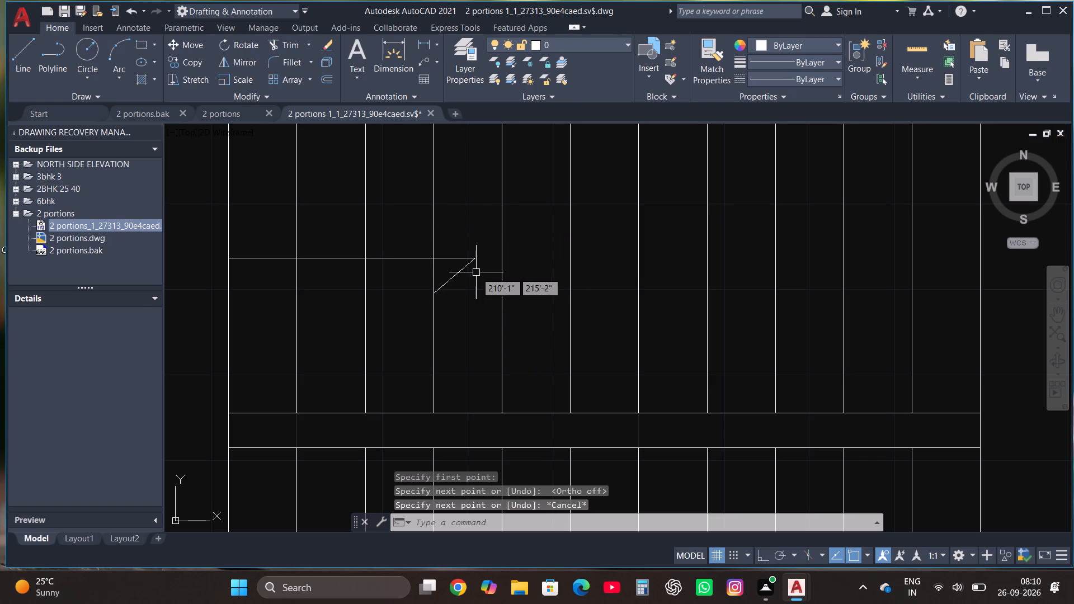
Mirror the diagonal arrowhead stroke about the horizontal direction line, keeping the original, to complete the stair arrow.
left_click(453, 271)
left_click(461, 291)
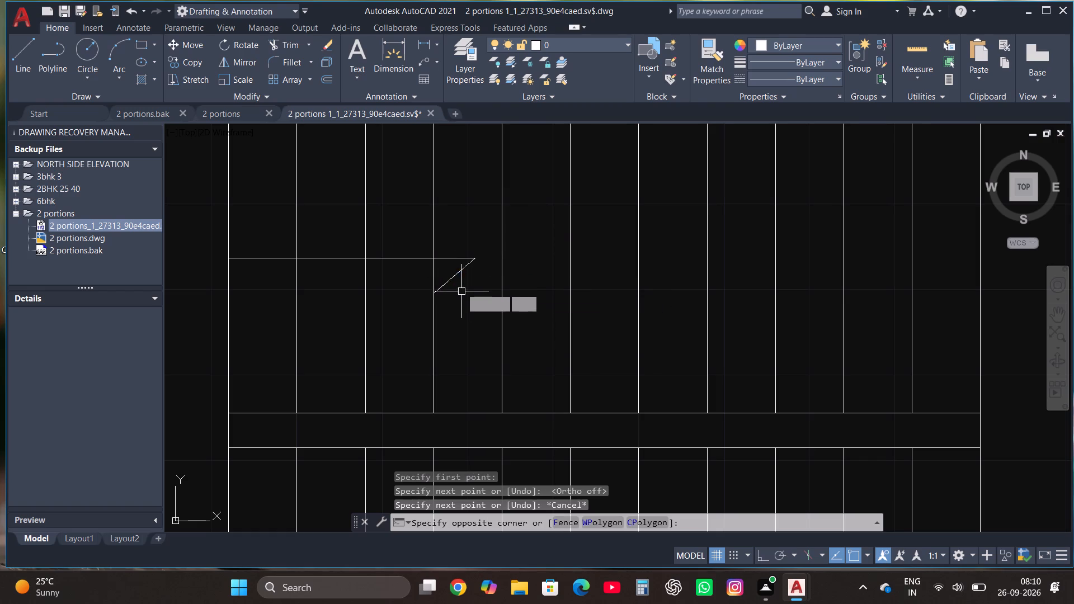
left_click(455, 277)
left_click(247, 64)
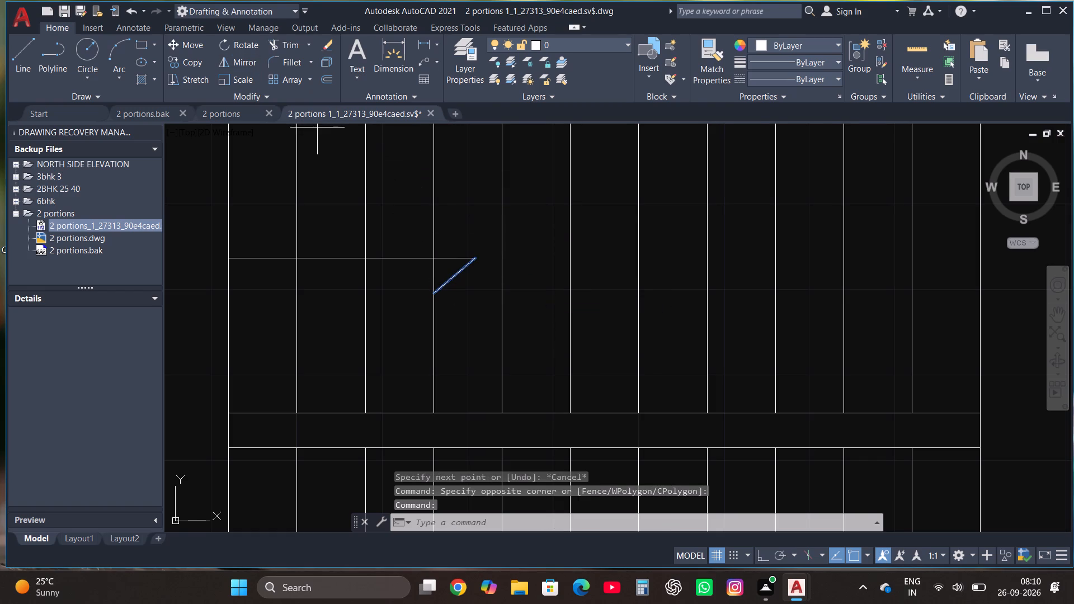
left_click(475, 257)
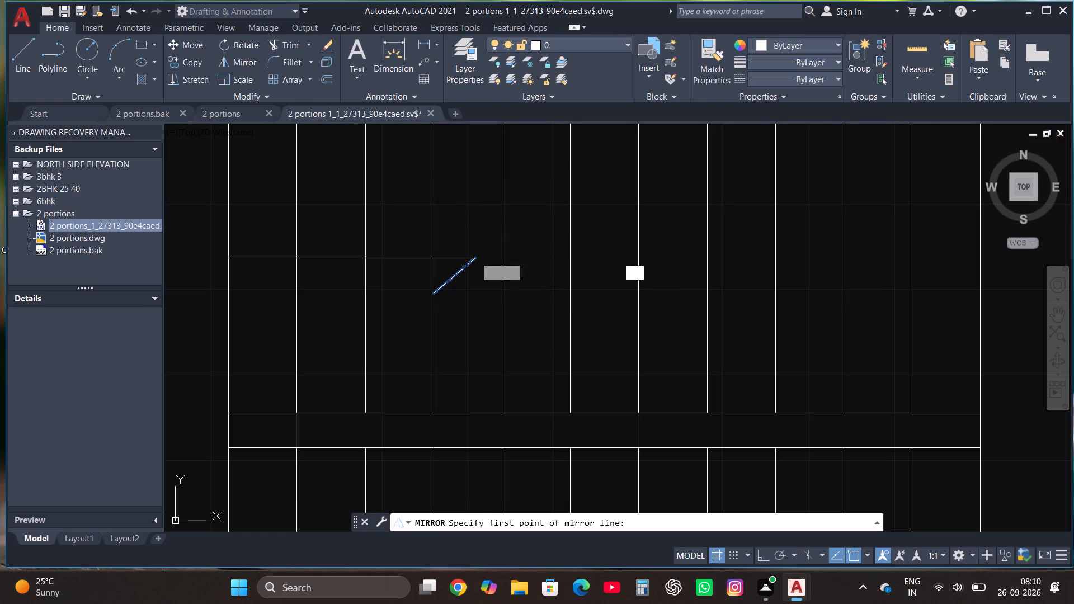
key("F8")
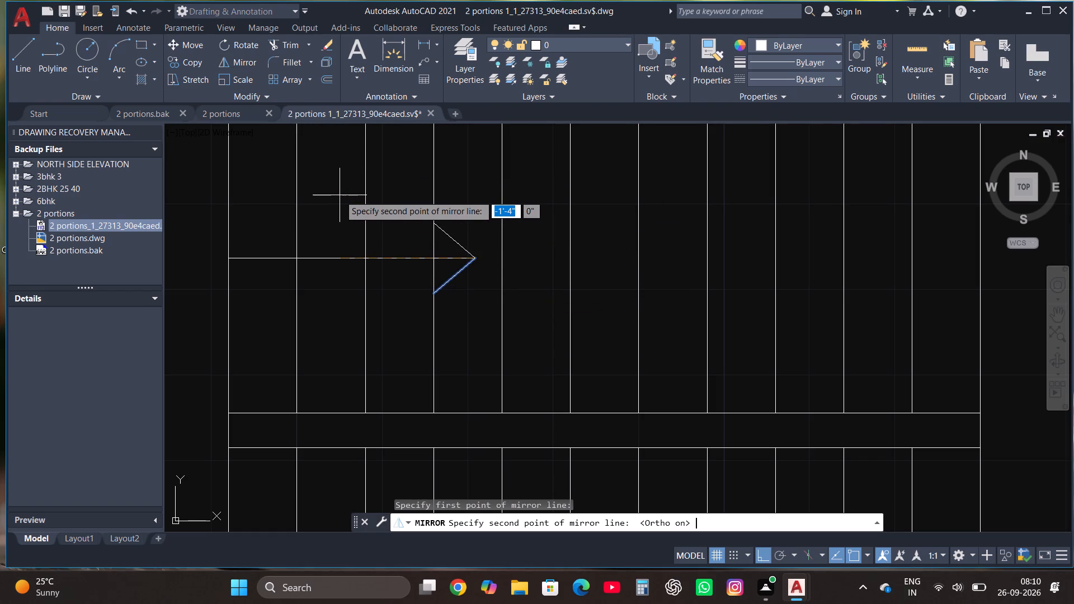
left_click(338, 205)
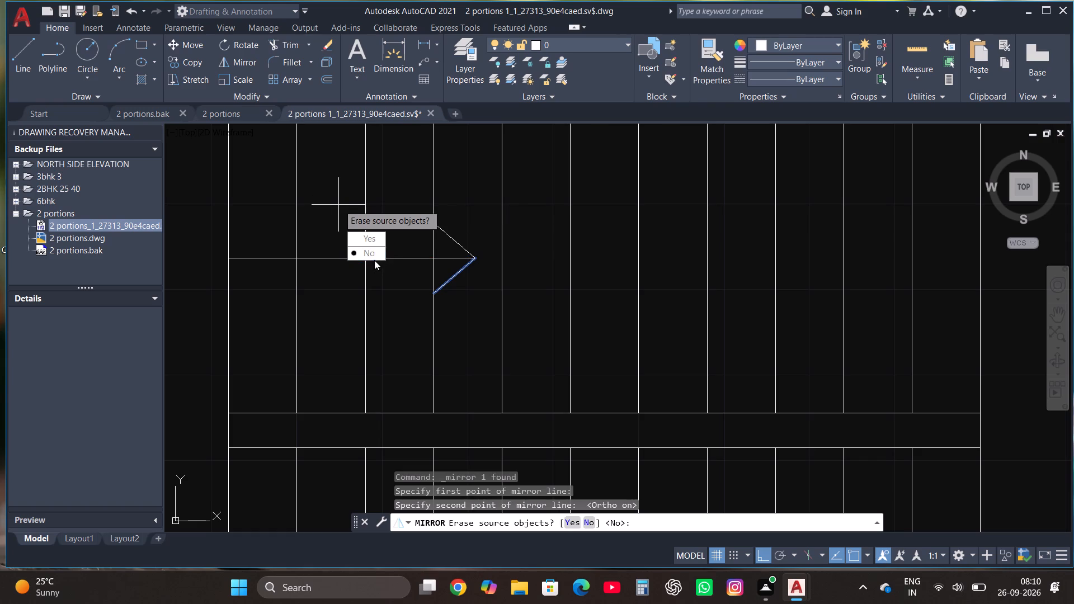
left_click_drag(373, 257, 338, 205)
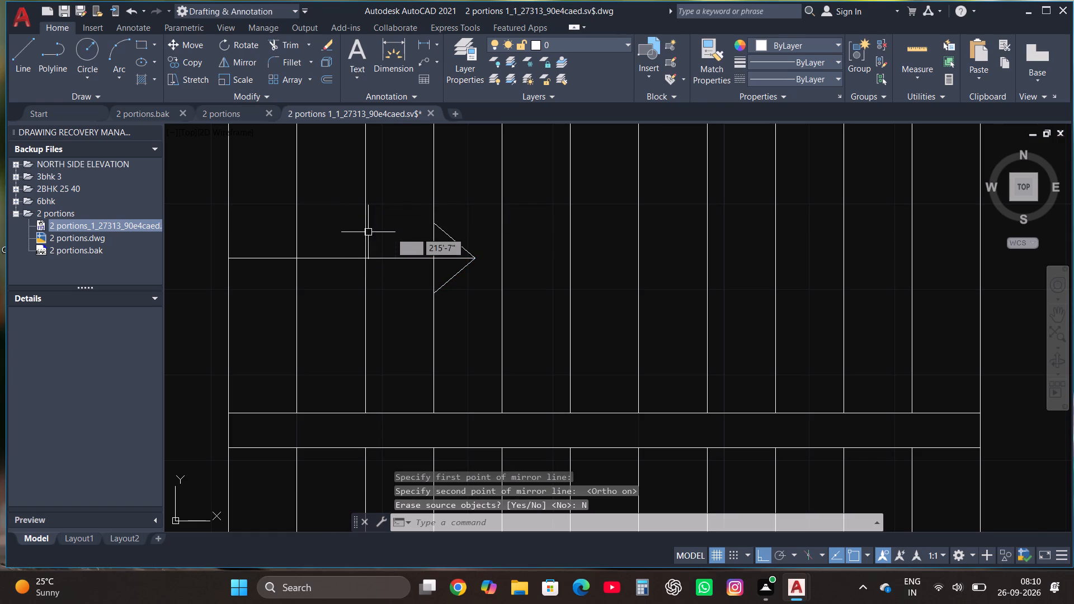
Save the drawing.
scroll(421, 229, "down", 3)
scroll(624, 162, "down", 1)
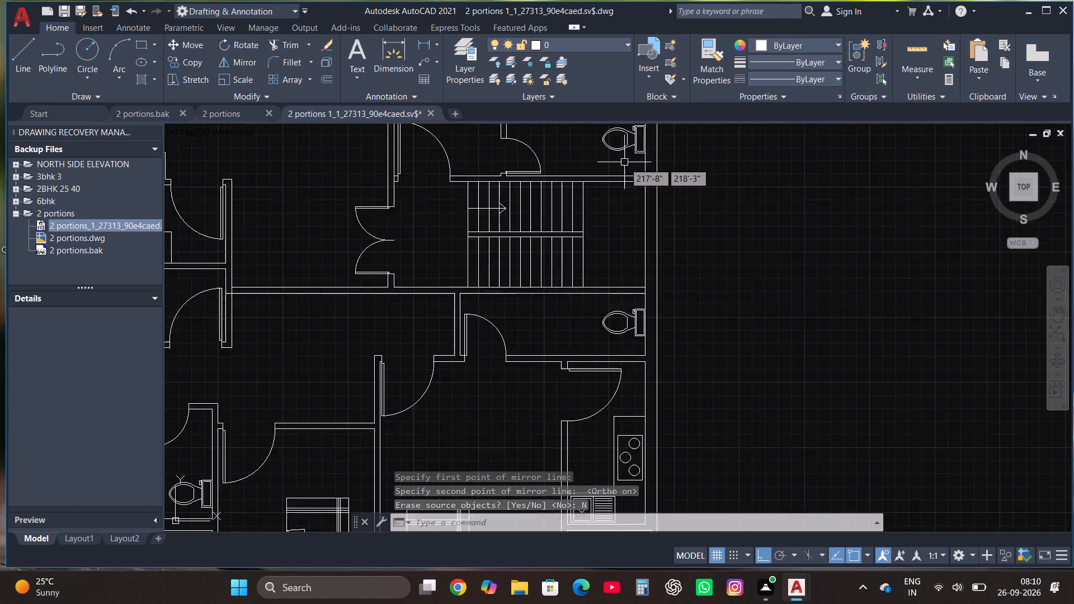
scroll(624, 163, "down", 1)
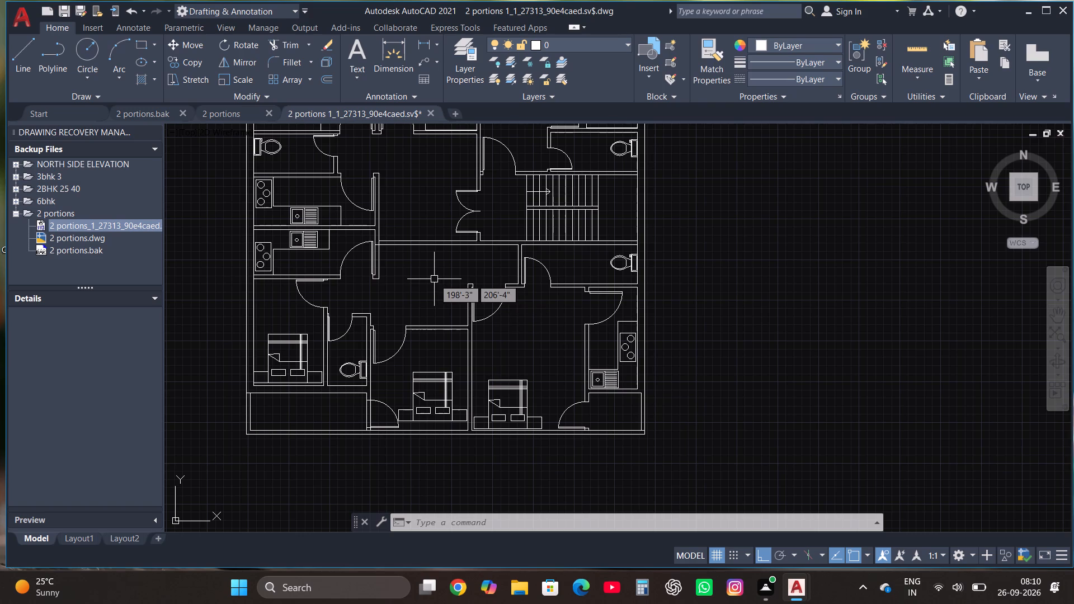
key("ctrl+s")
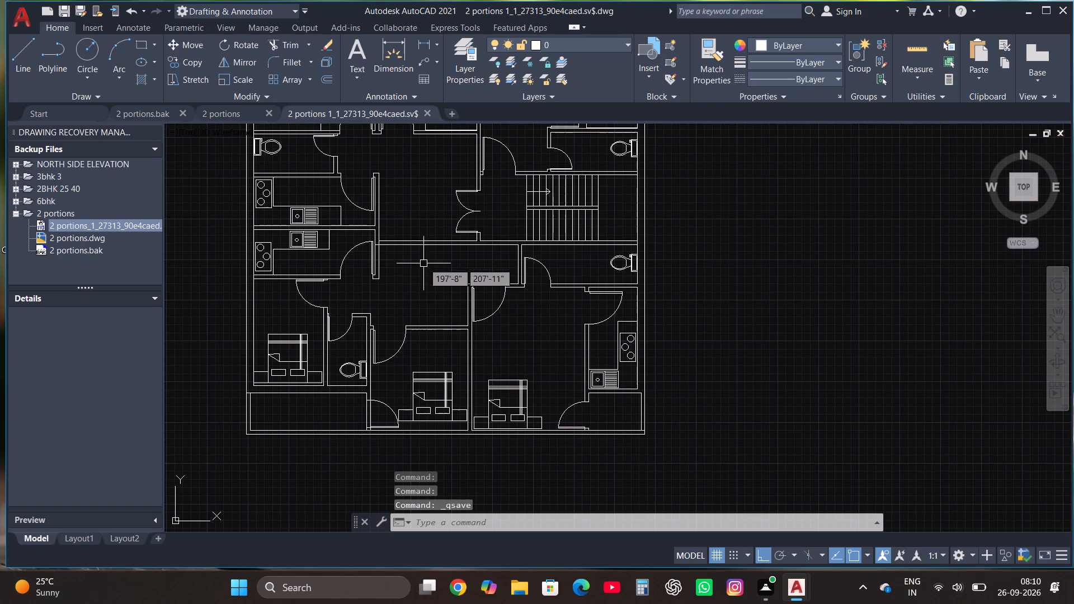
Draw a small rectangle about 1'-1" by 1' in the northwest corner of the room southwest of the staircase.
scroll(421, 253, "up", 3)
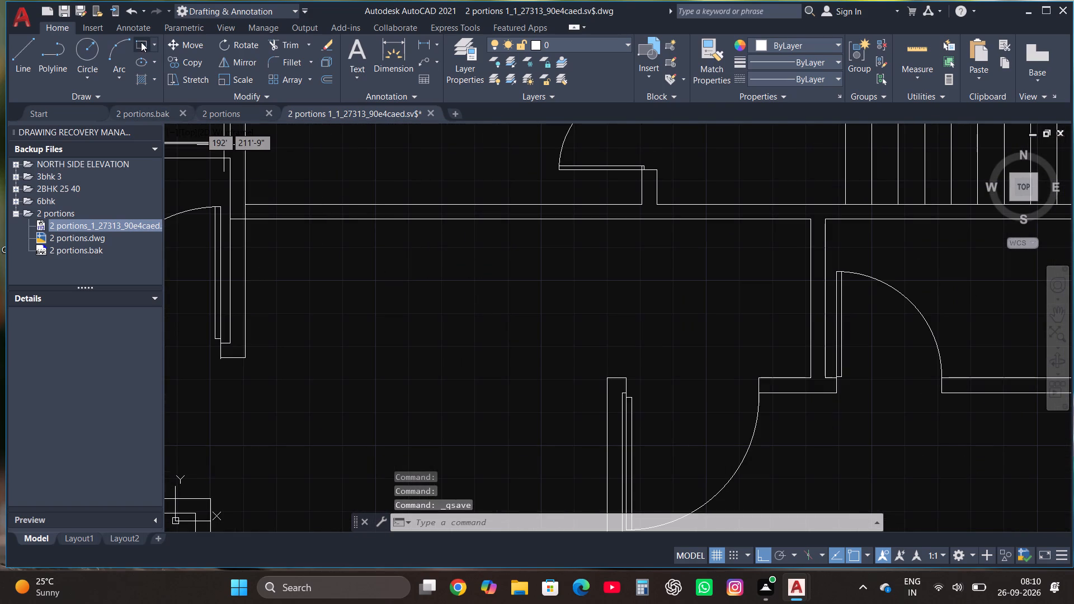
left_click(141, 42)
scroll(268, 226, "up", 2)
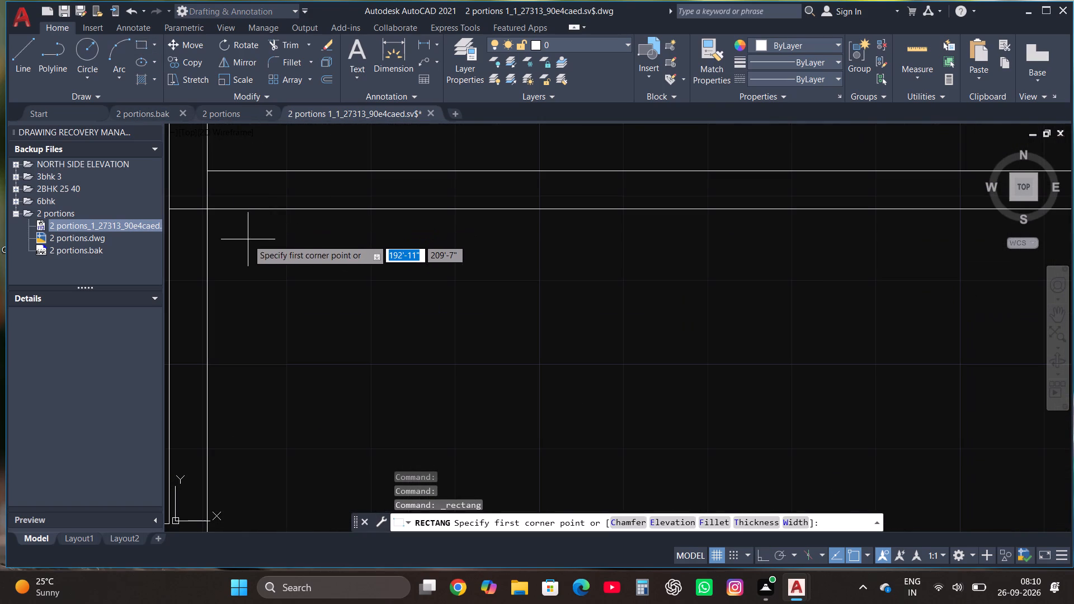
left_click(234, 236)
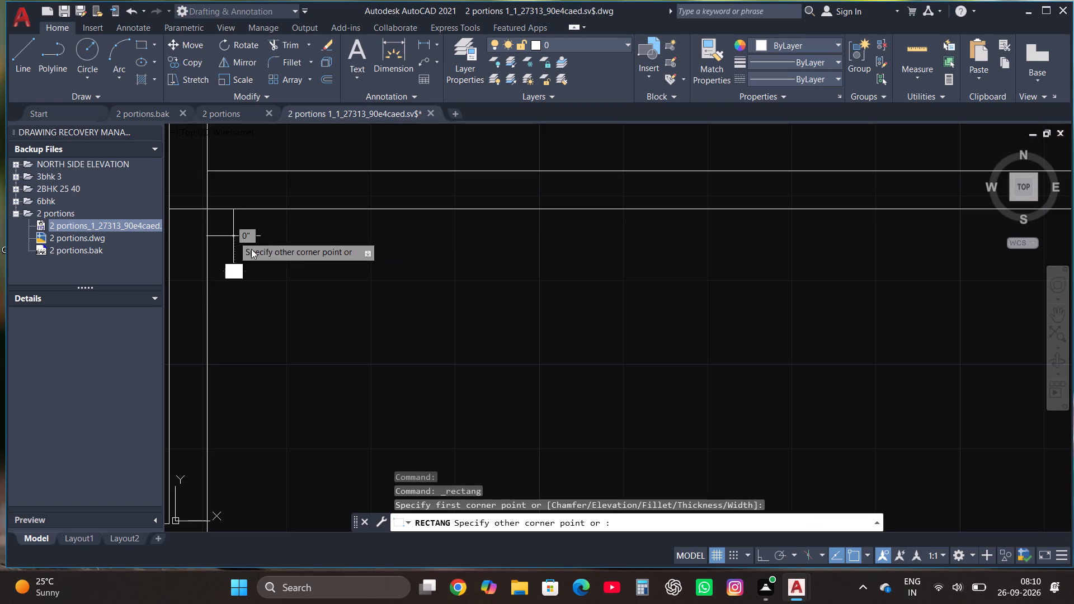
left_click(342, 331)
Draw a long rectangle about 5'-1" wide just east of the small rectangle, along the room's north wall.
left_click(142, 41)
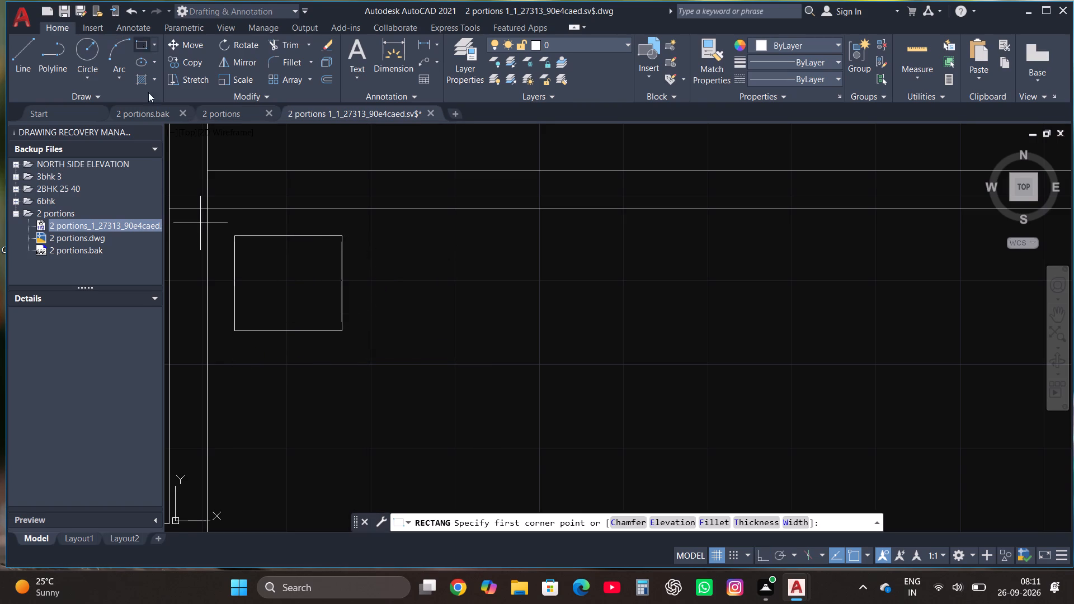
scroll(215, 264, "down", 2)
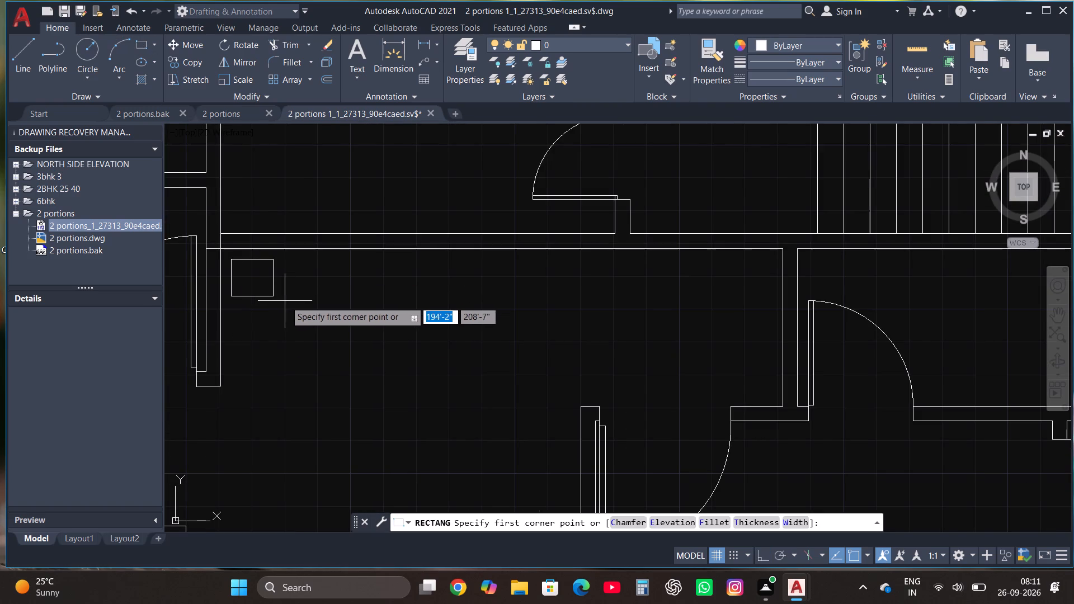
left_click(293, 307)
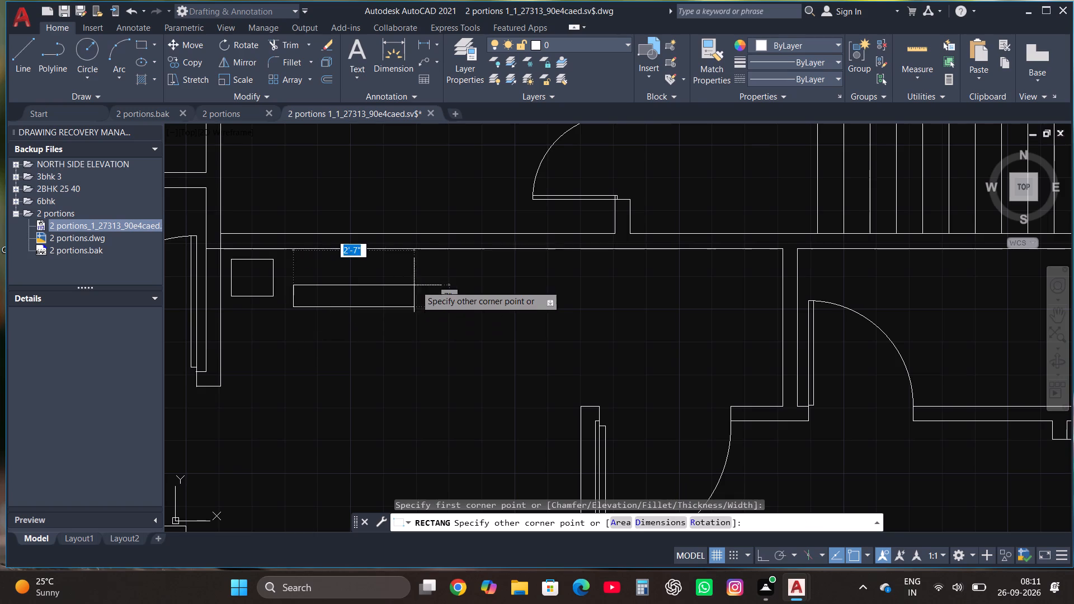
left_click(494, 270)
Stretch the long rectangle's north edge up level with the small rectangle's top, and pull its east edge slightly west.
left_click(402, 307)
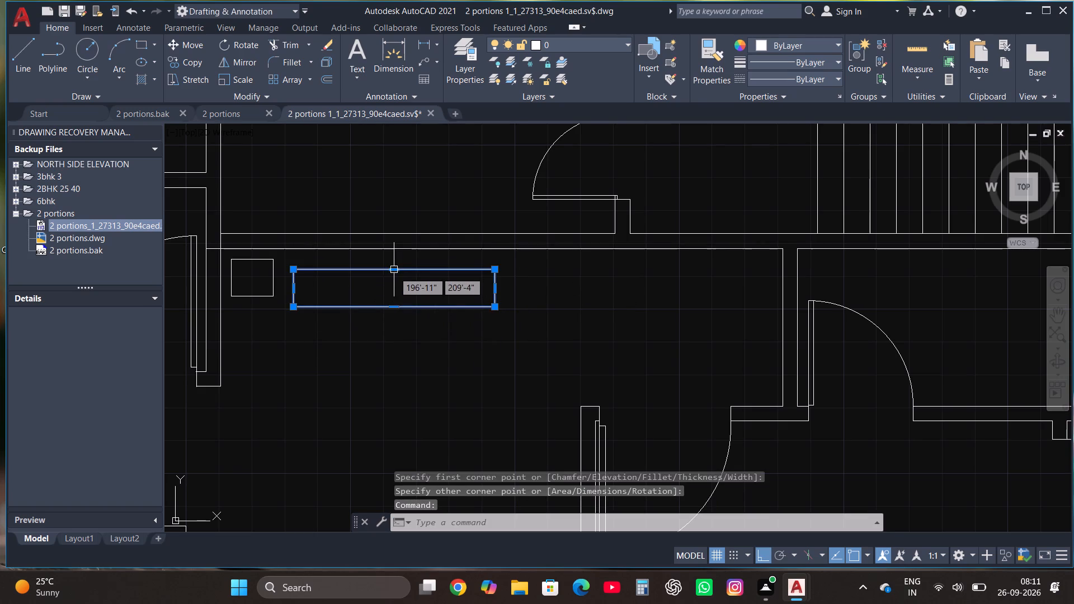
left_click(394, 272)
left_click(393, 261)
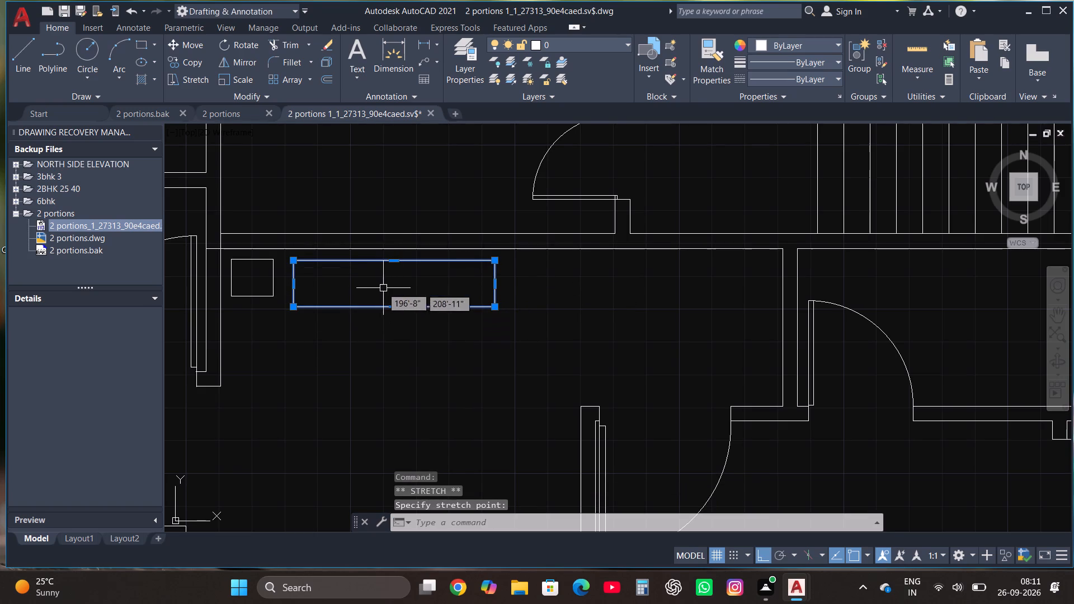
scroll(489, 276, "up", 1)
left_click(498, 289)
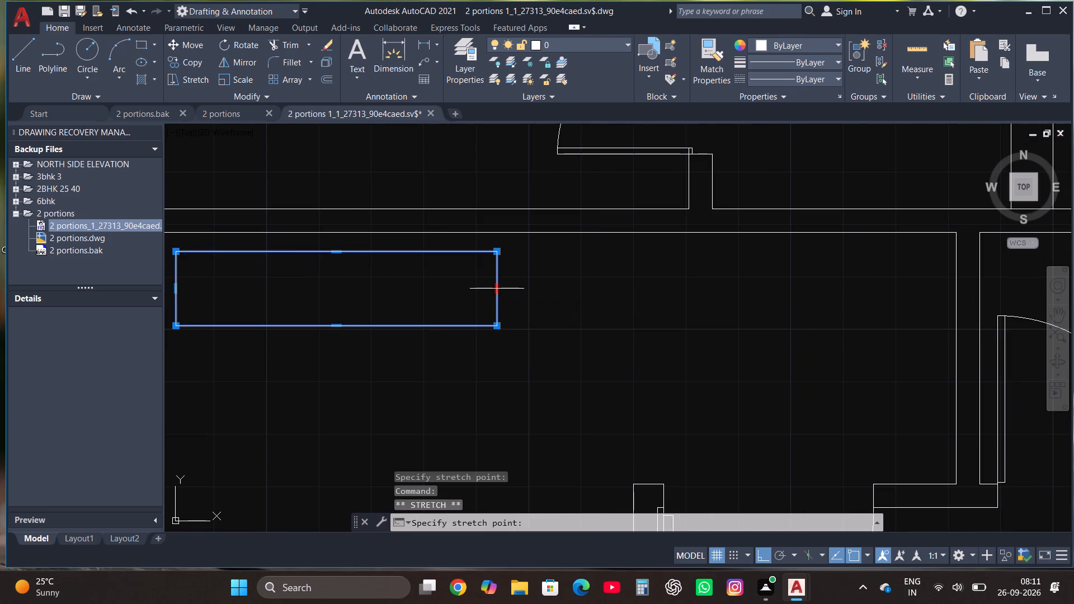
left_click(467, 290)
key("Escape")
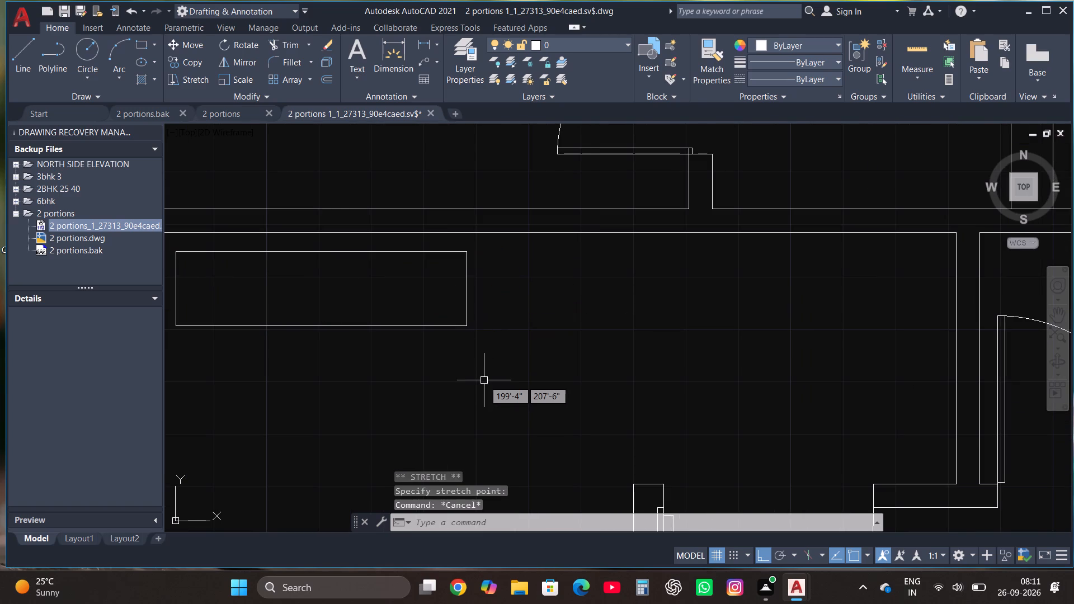
Divide the long rectangle into three seat sections with two vertical lines, trimming their ends flush with its south edge.
scroll(482, 379, "down", 1)
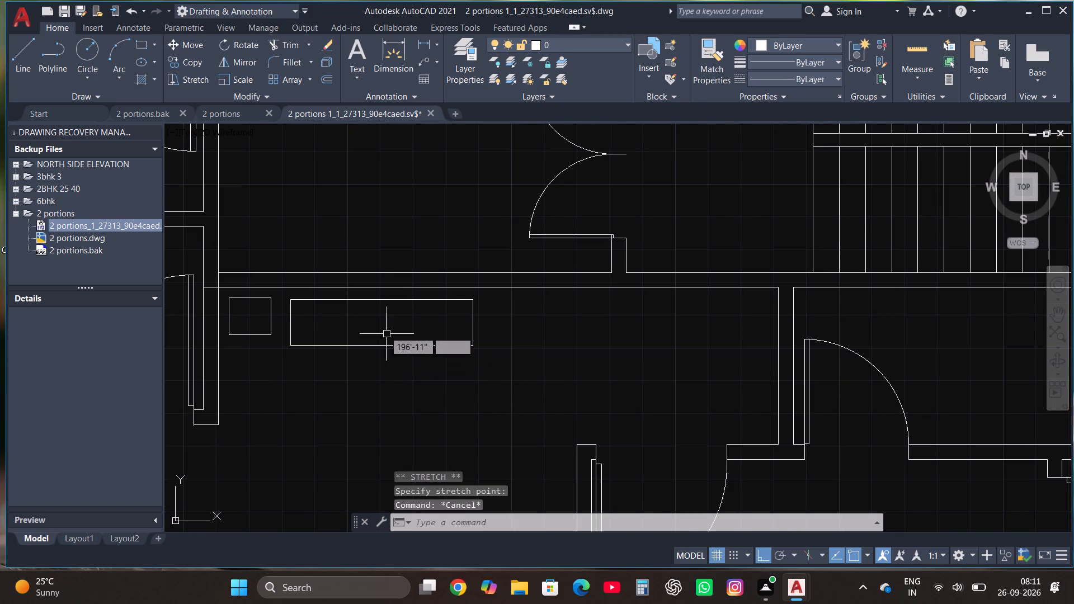
scroll(377, 287, "up", 1)
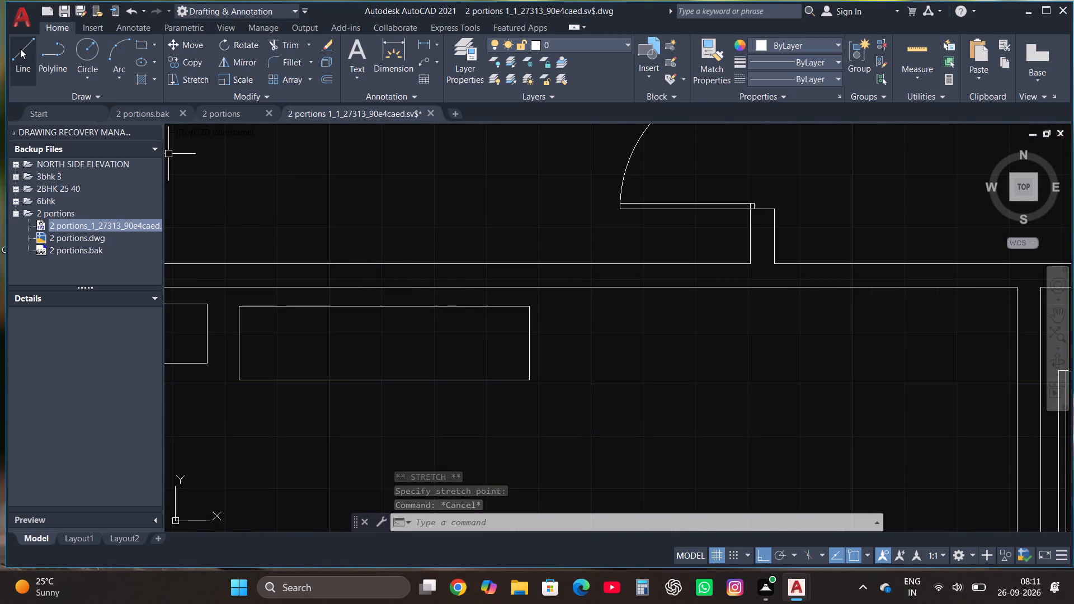
left_click(21, 50)
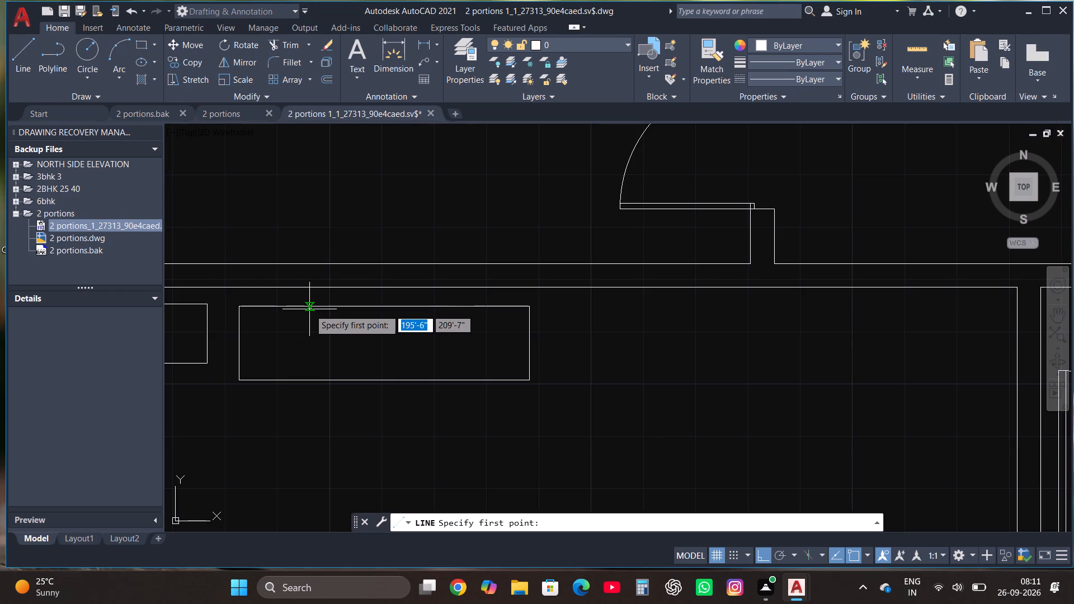
left_click(326, 308)
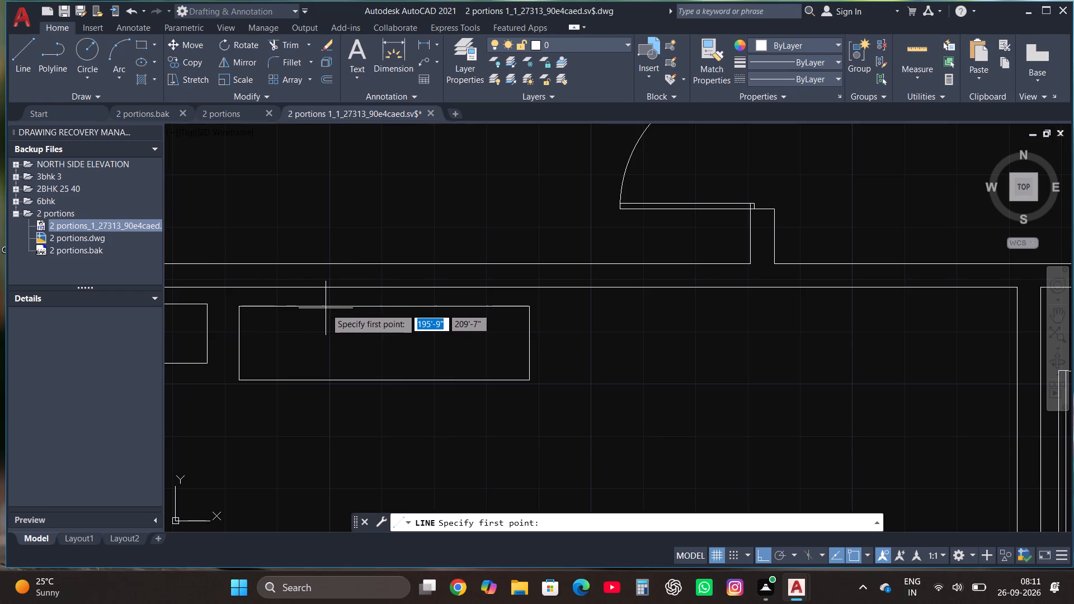
left_click(326, 394)
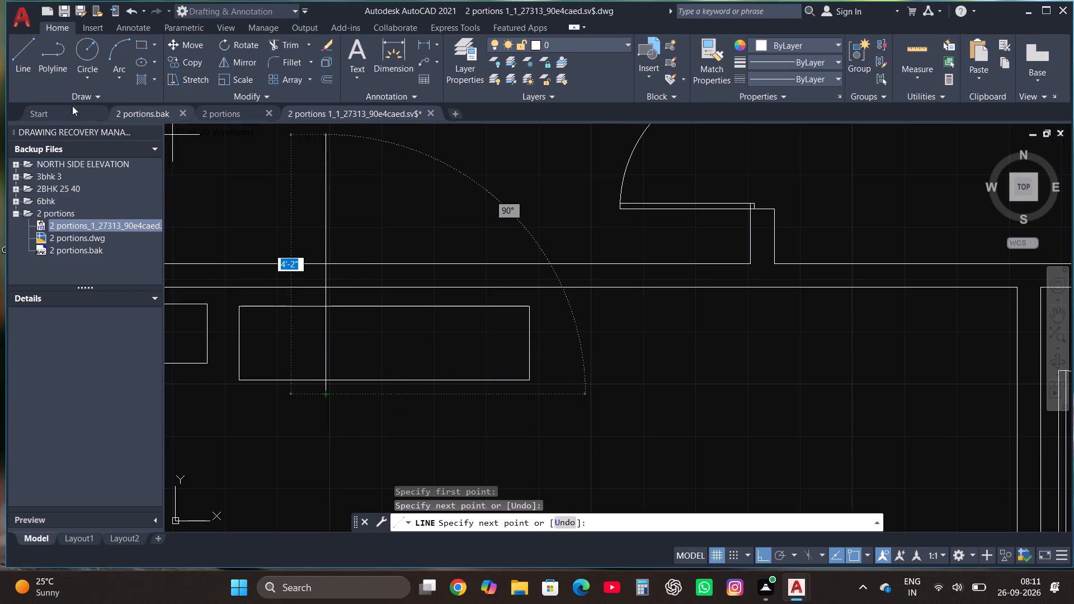
left_click(26, 56)
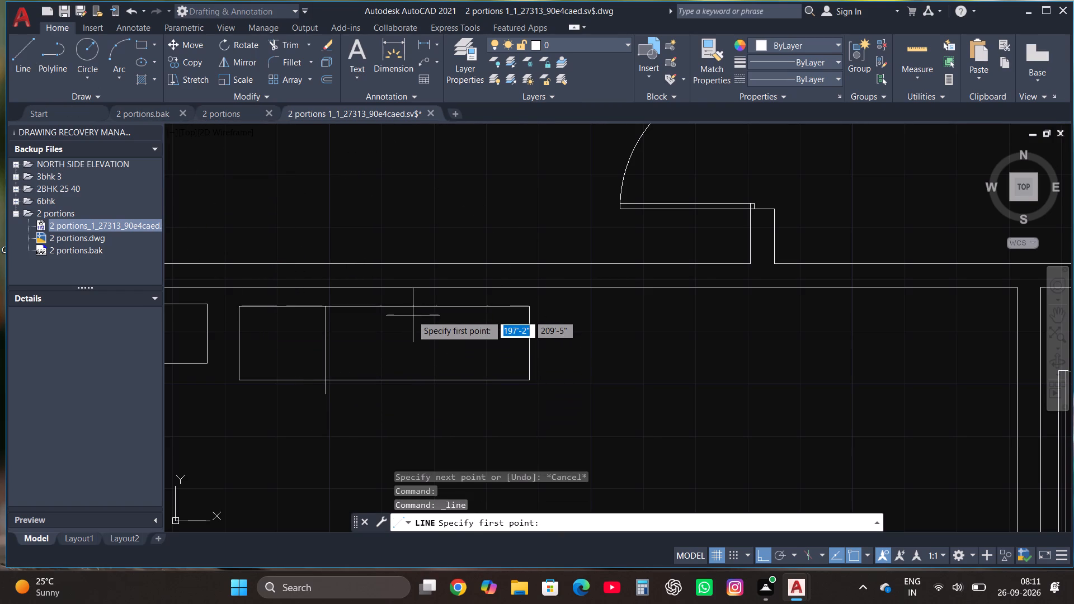
left_click(417, 309)
left_click(404, 417)
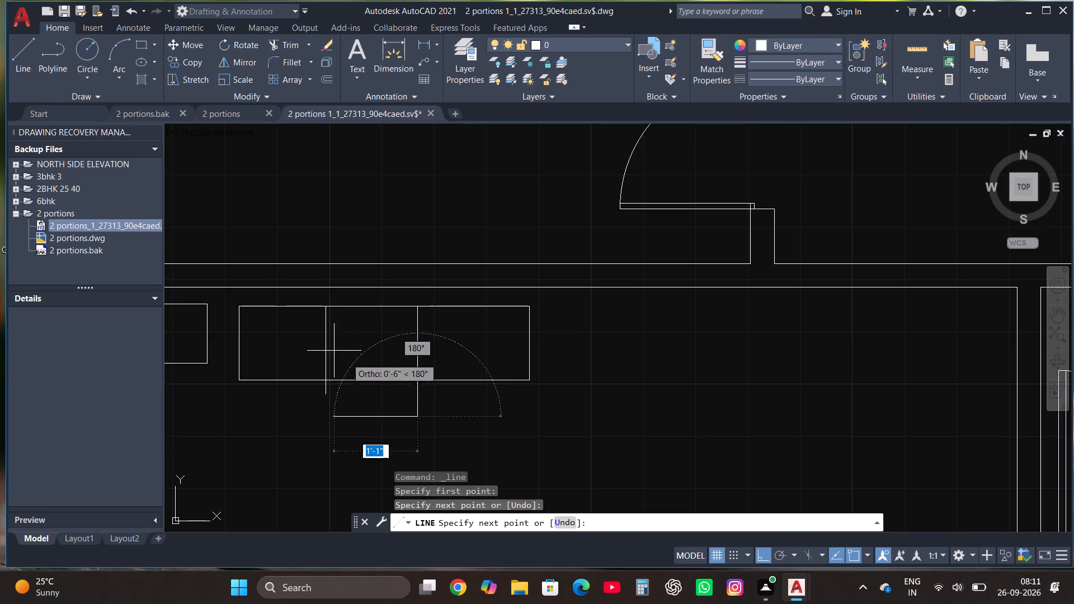
left_click(288, 46)
left_click(297, 391)
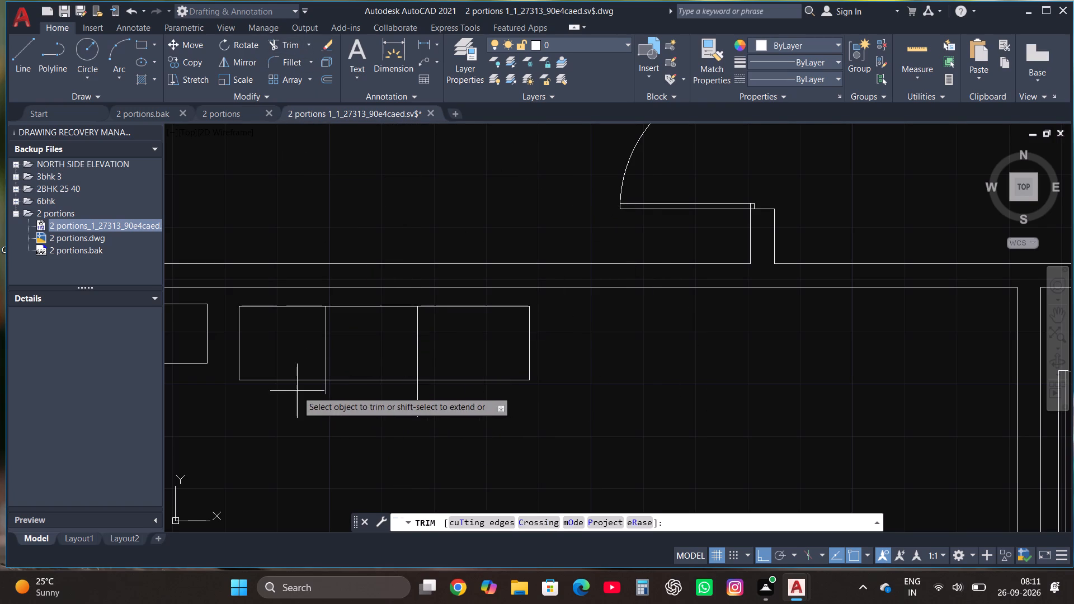
left_click(441, 395)
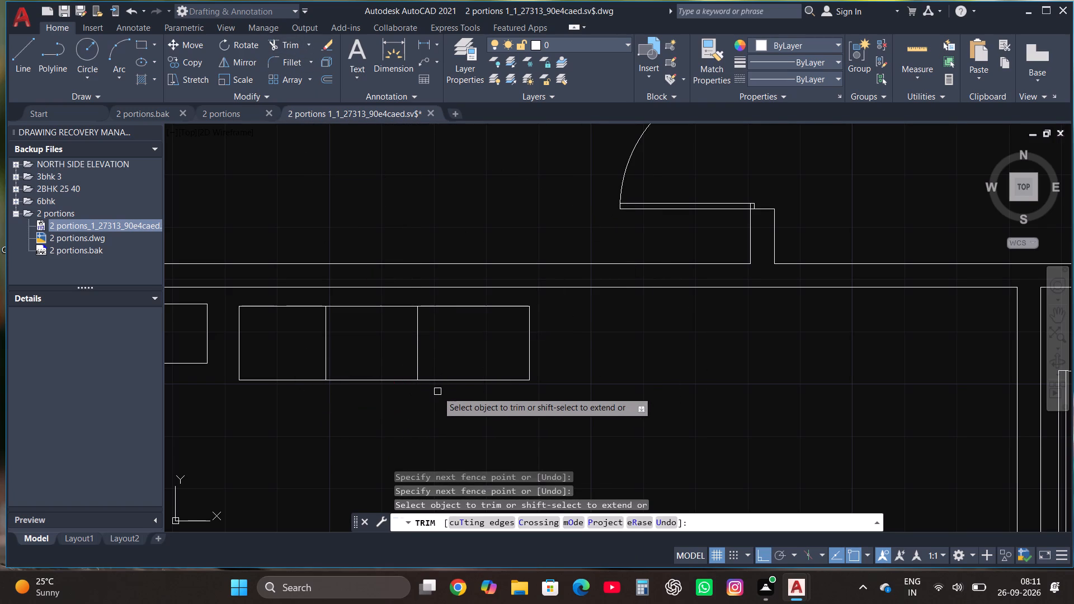
key("Escape")
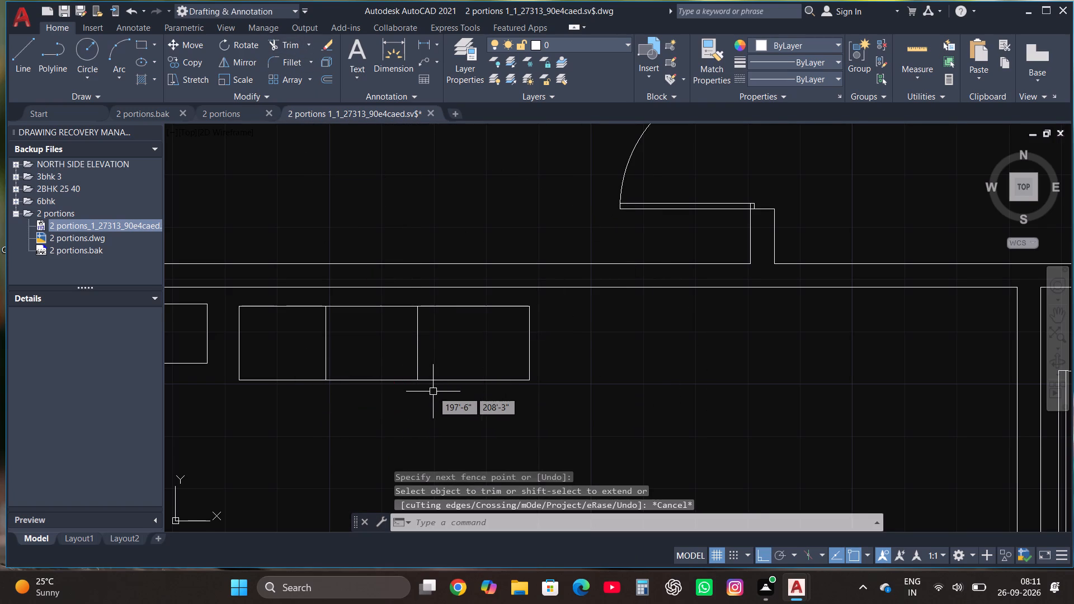
Stretch the long rectangle's east edge west to make the third seat section about as wide as the others.
scroll(432, 391, "down", 1)
scroll(327, 383, "up", 1)
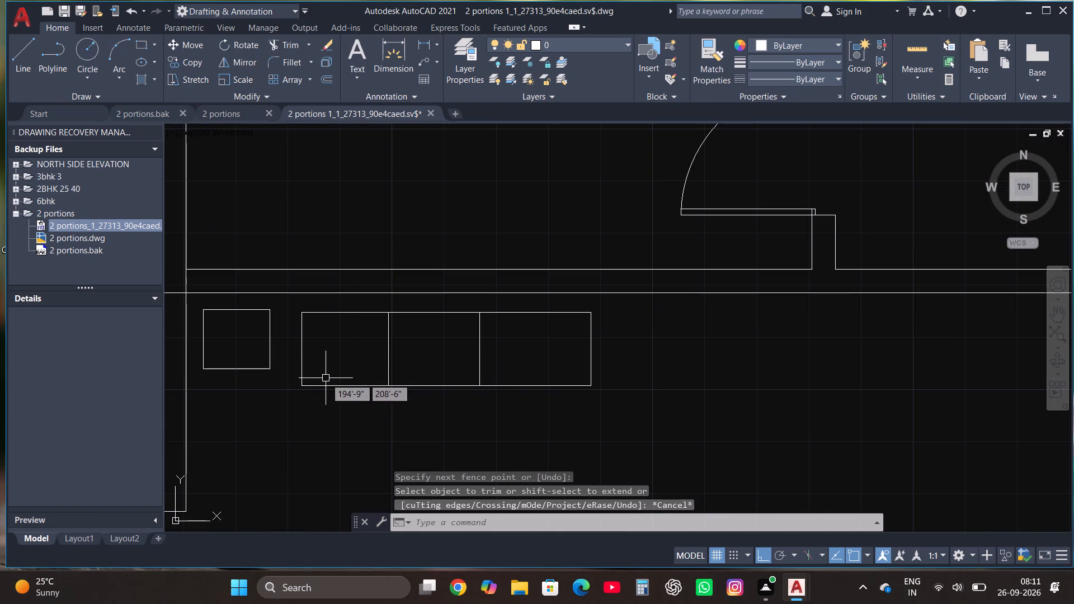
left_click(588, 351)
left_click(588, 348)
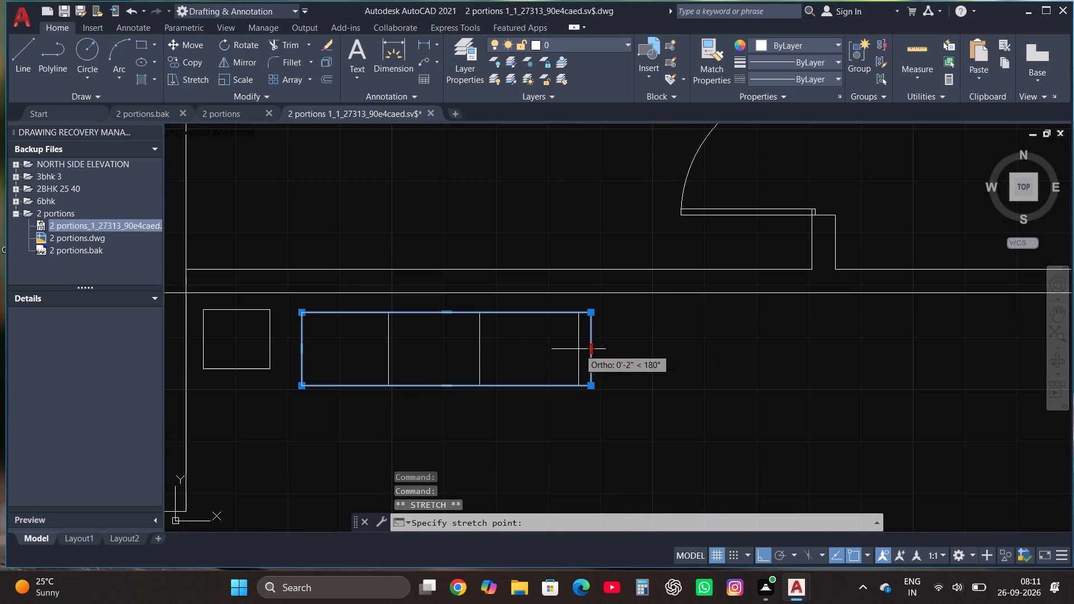
left_click(567, 348)
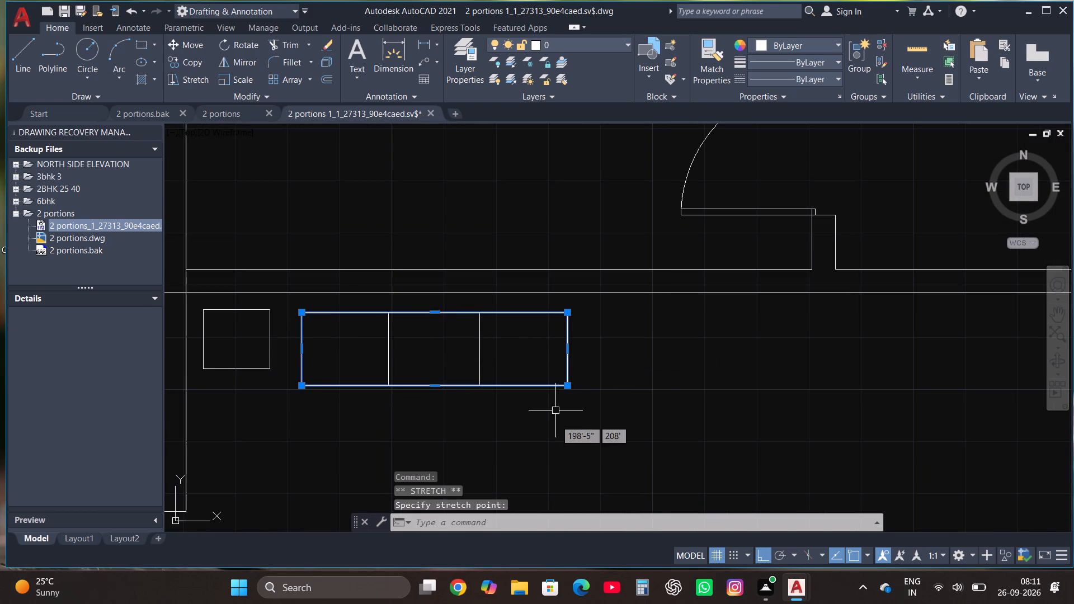
key("Escape")
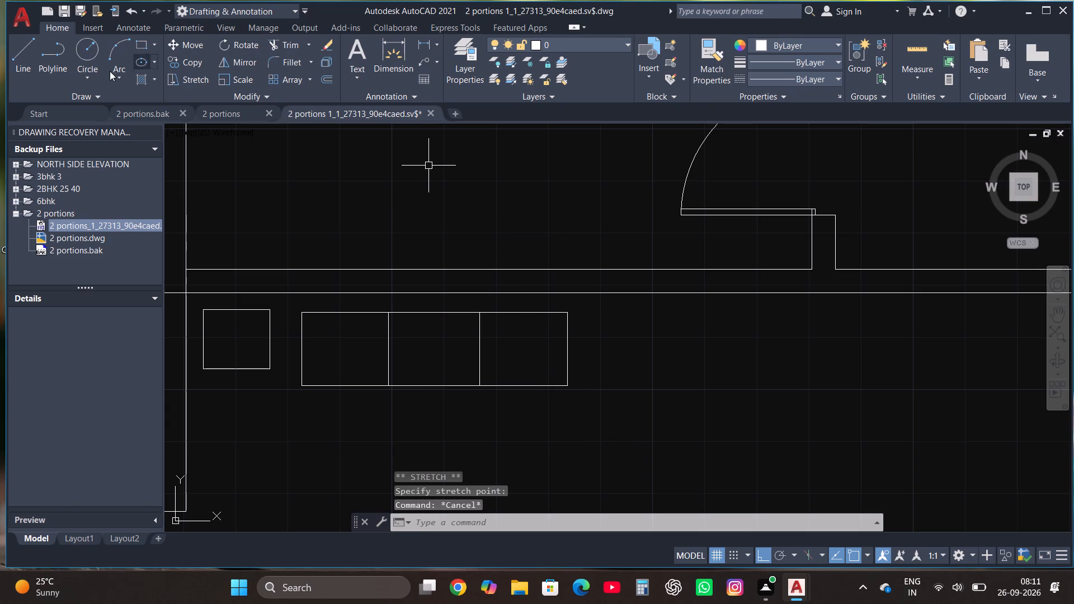
Draw the sofa's outer frame around the seats' west, north and east sides, about 4'-7" wide, starting from their southwest corner.
left_click(16, 53)
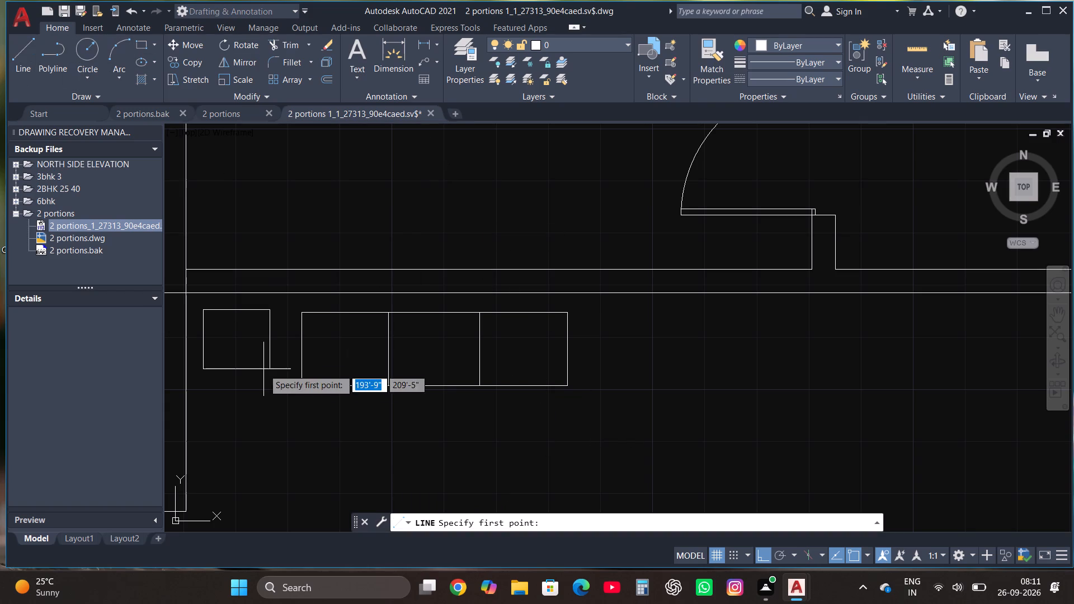
scroll(295, 373, "up", 1)
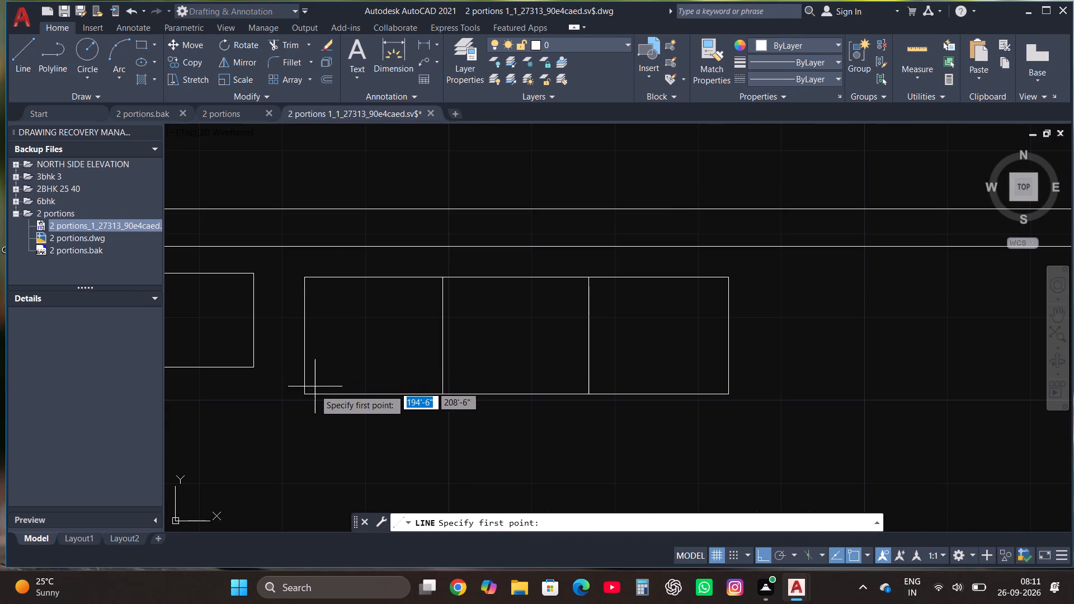
left_click(305, 394)
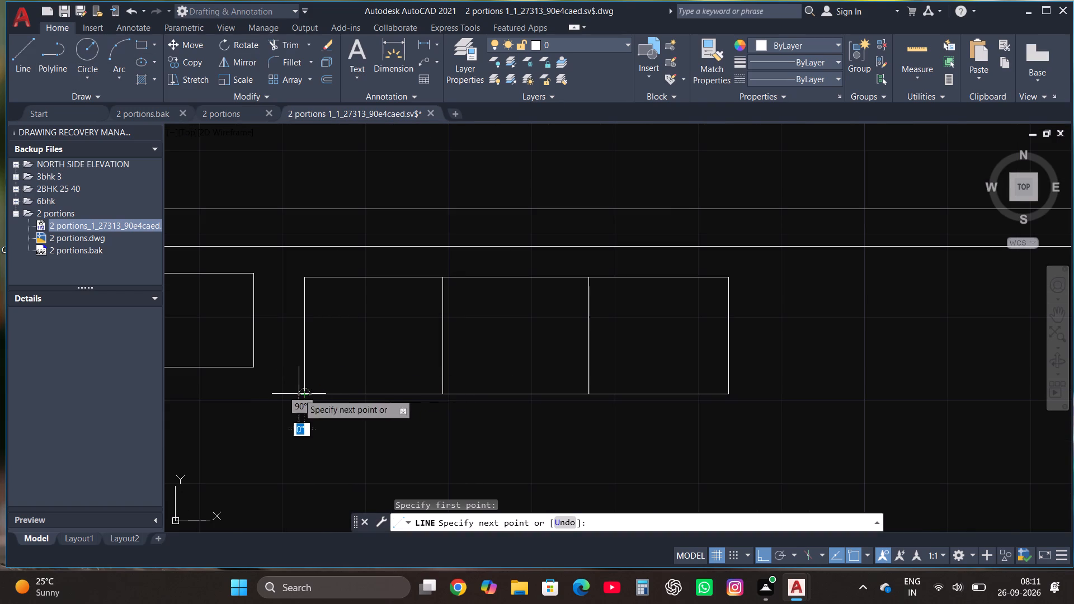
left_click(289, 391)
left_click(295, 264)
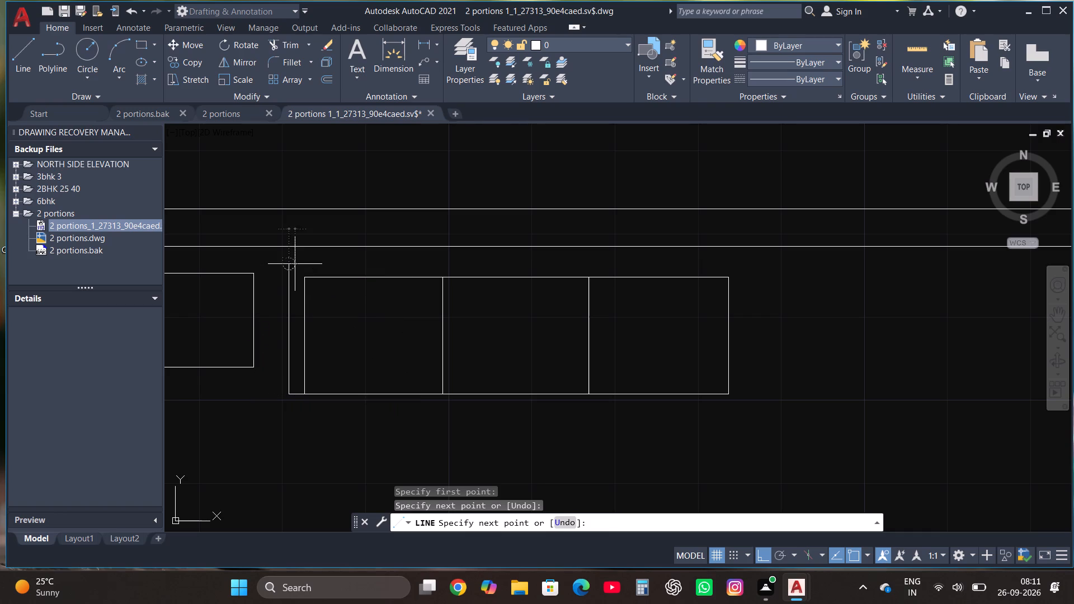
left_click(746, 276)
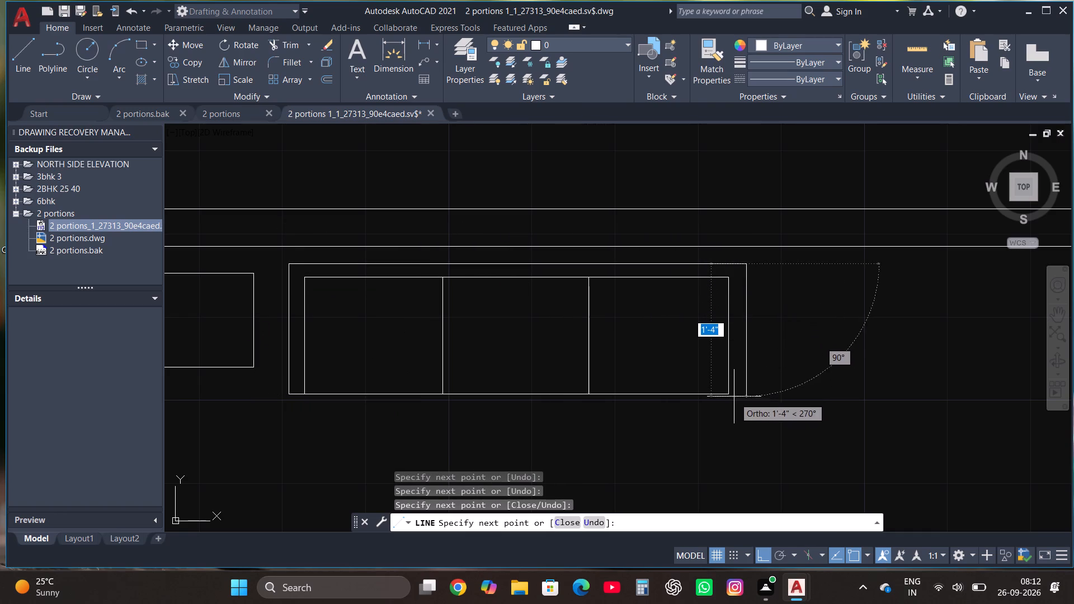
left_click(739, 390)
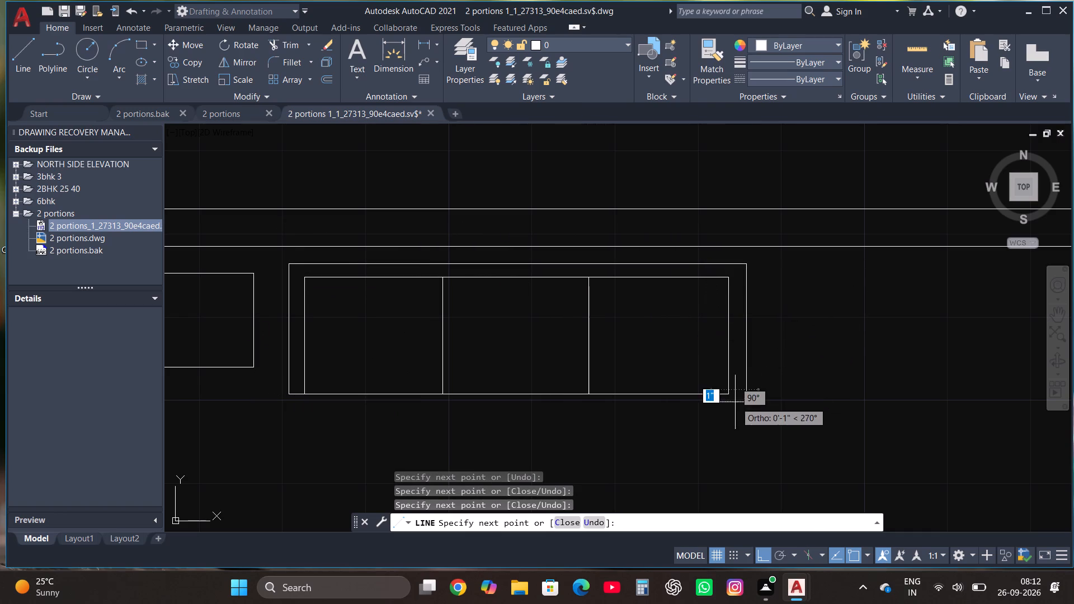
Close the sofa frame's southeast corner with a line extending the seats' south edge, filleted to the frame's east side.
left_click(28, 58)
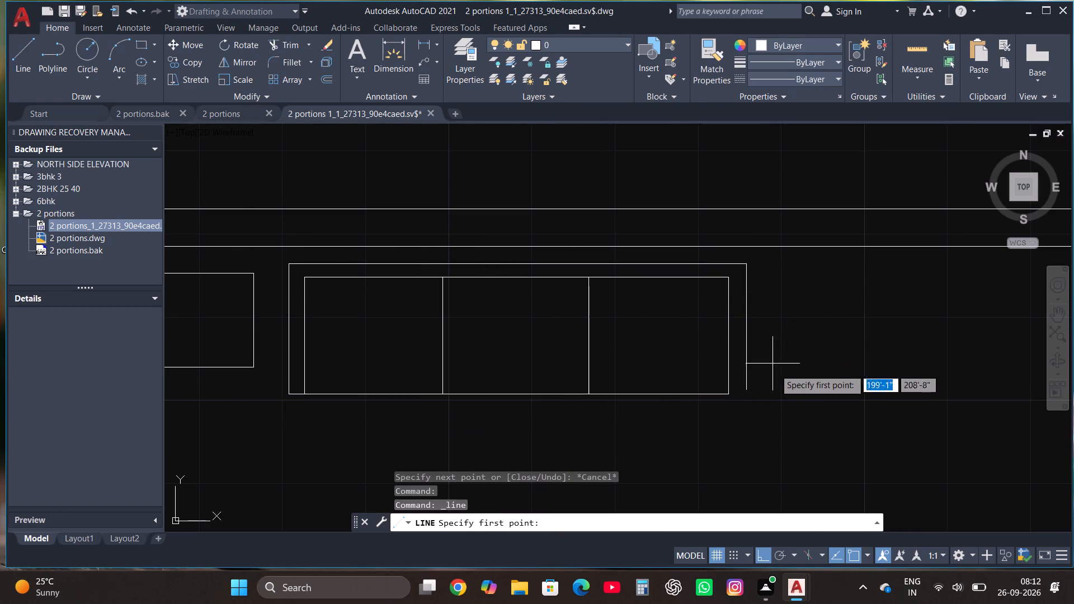
left_click(727, 395)
left_click(788, 385)
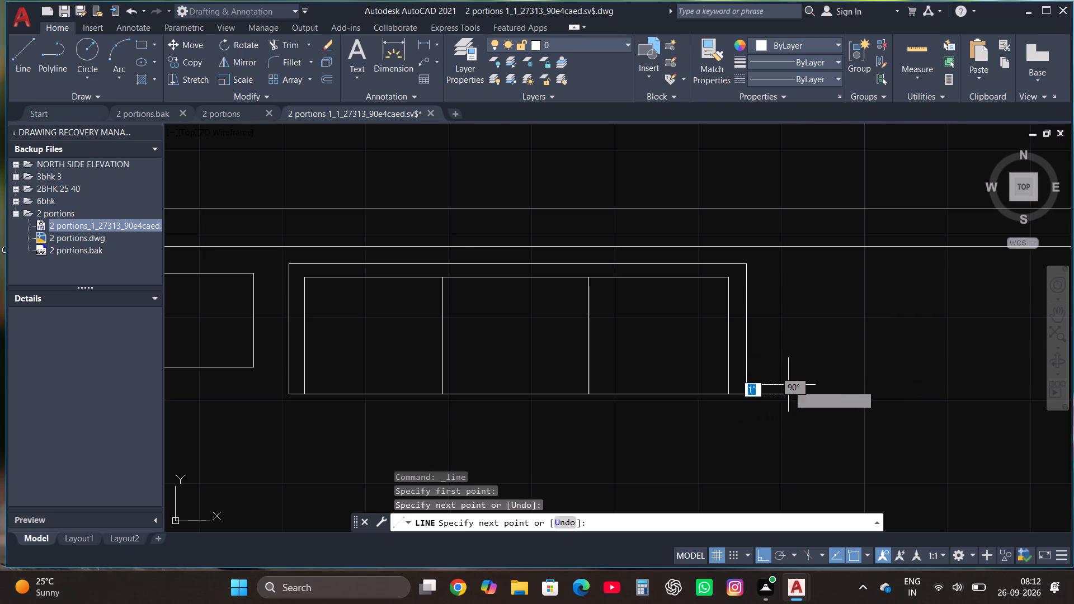
left_click(285, 62)
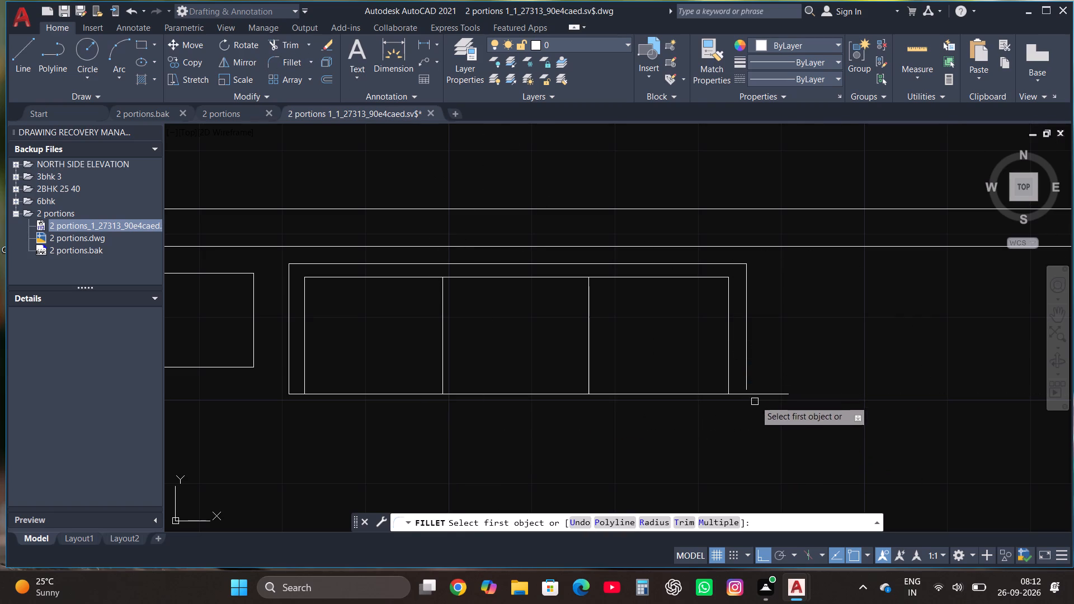
left_click(746, 369)
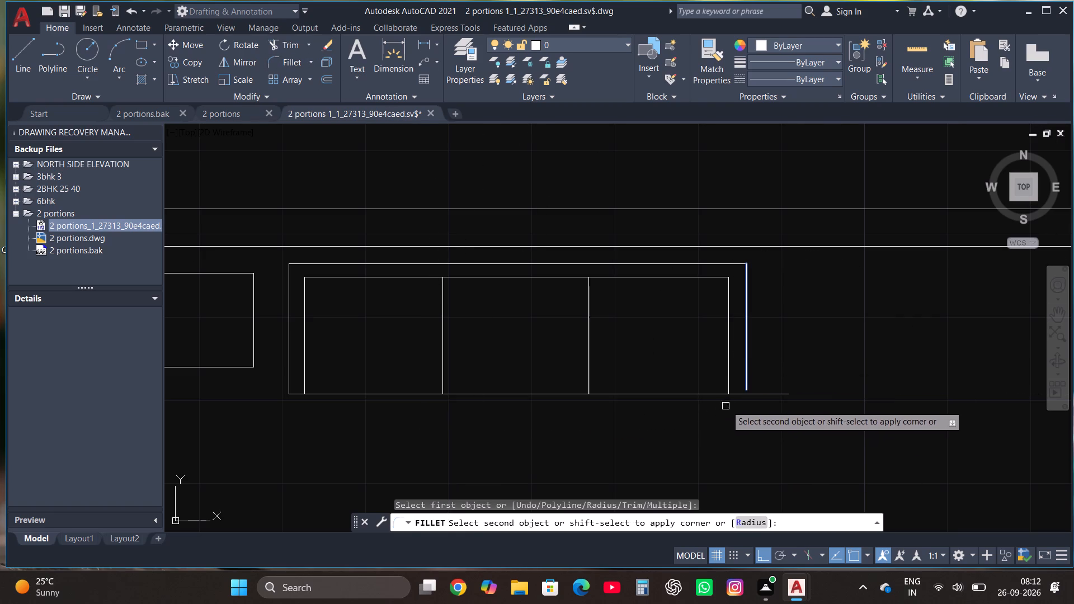
left_click(737, 397)
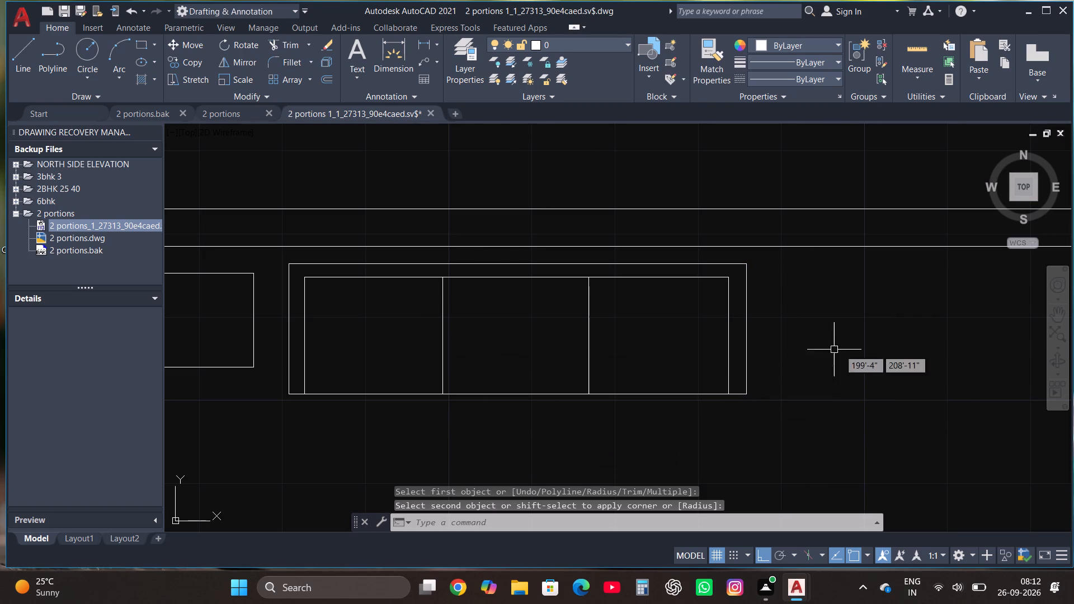
Move the sofa frame's east side slightly west and trim the north and south line ends projecting beyond it.
left_click(745, 327)
scroll(781, 334, "up", 2)
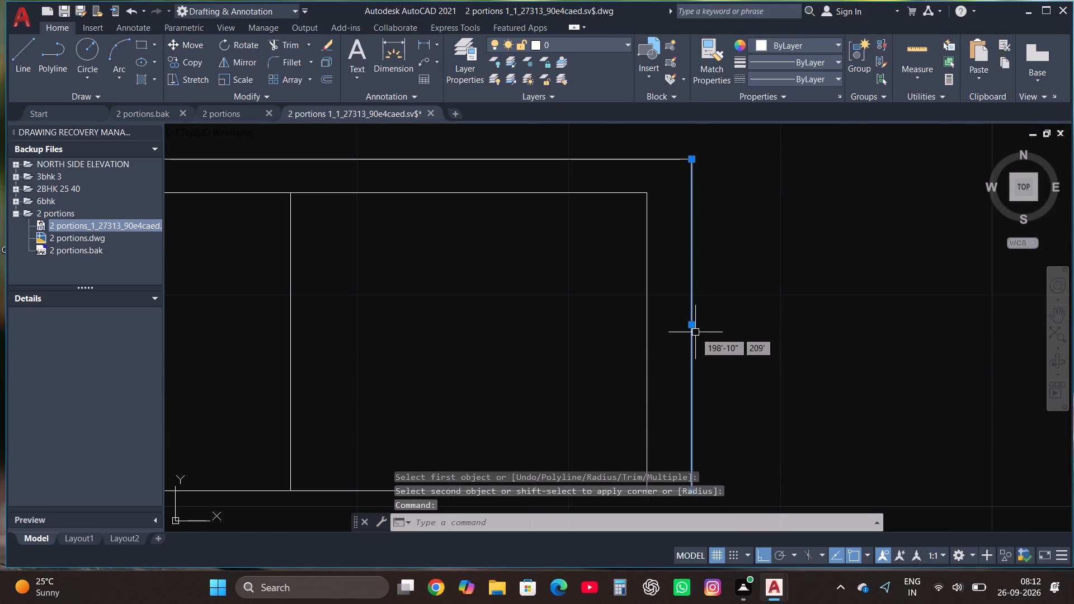
left_click(693, 327)
left_click(679, 327)
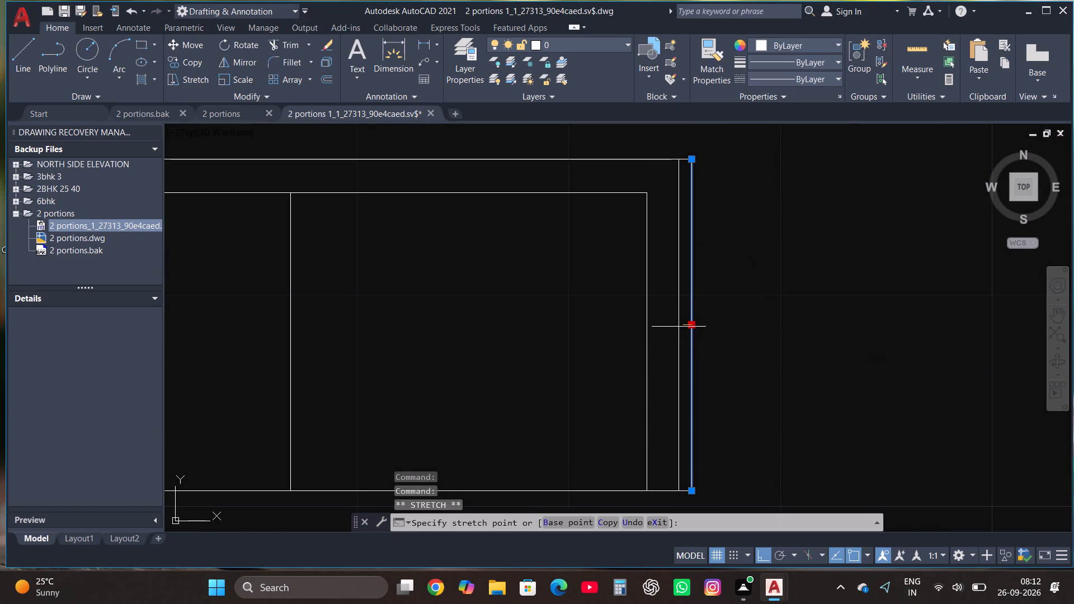
scroll(679, 328, "down", 2)
left_click(281, 46)
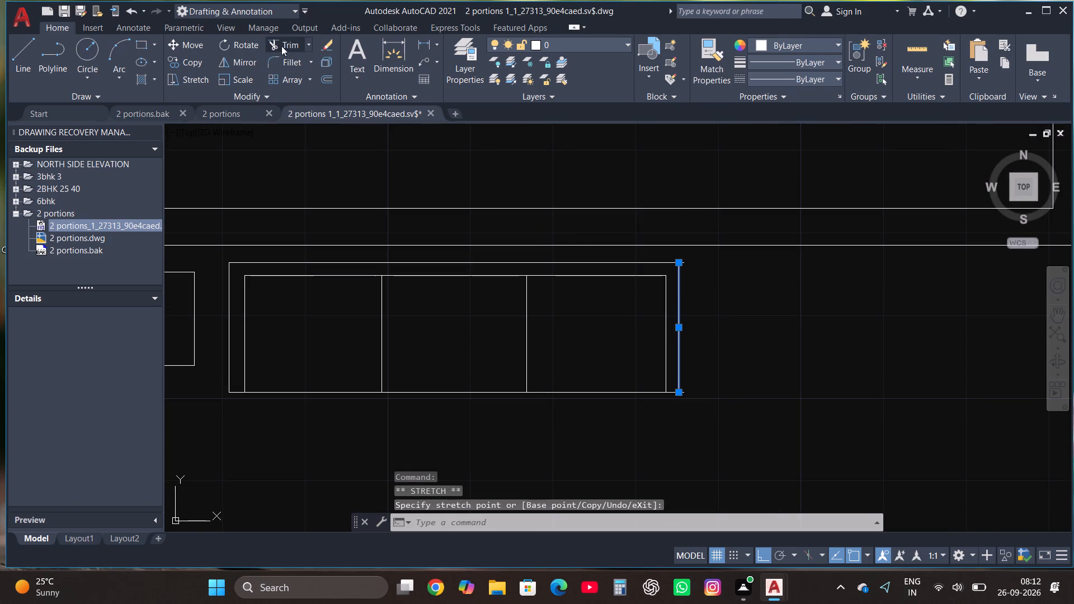
left_click(685, 261)
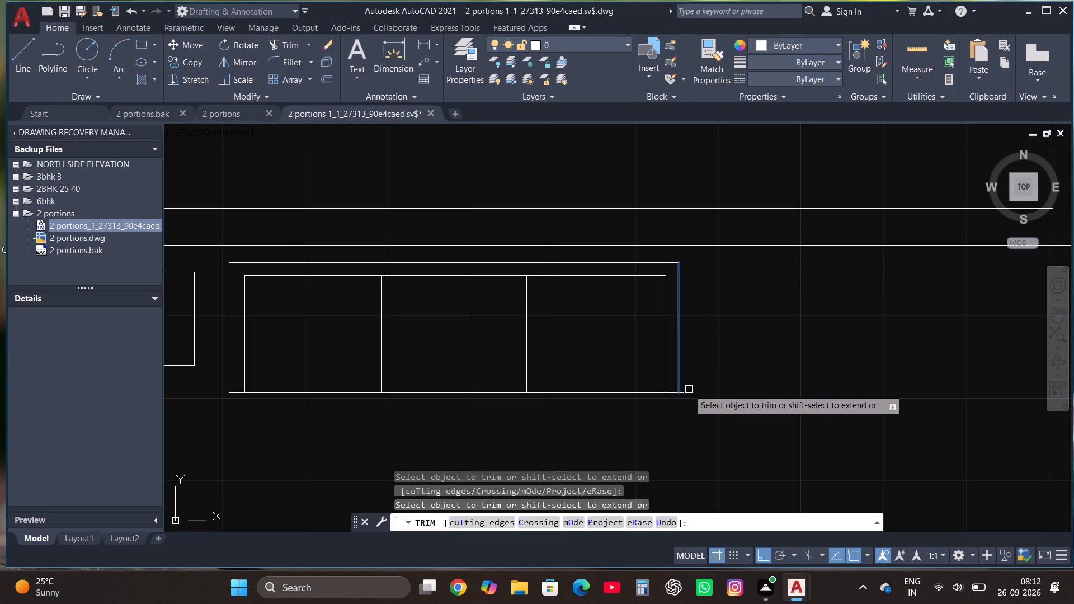
left_click(685, 389)
key("Escape")
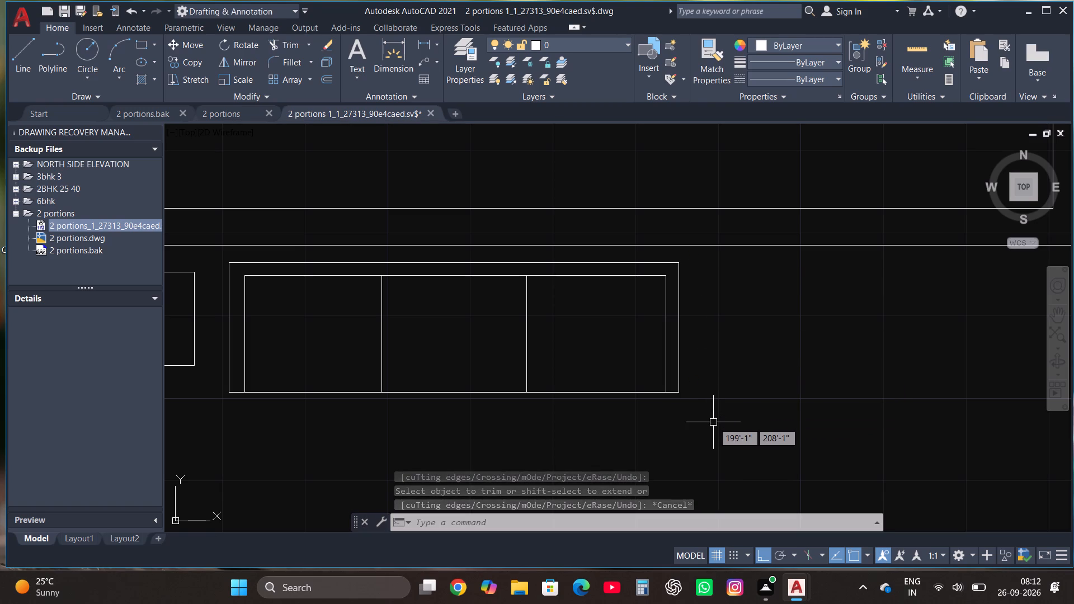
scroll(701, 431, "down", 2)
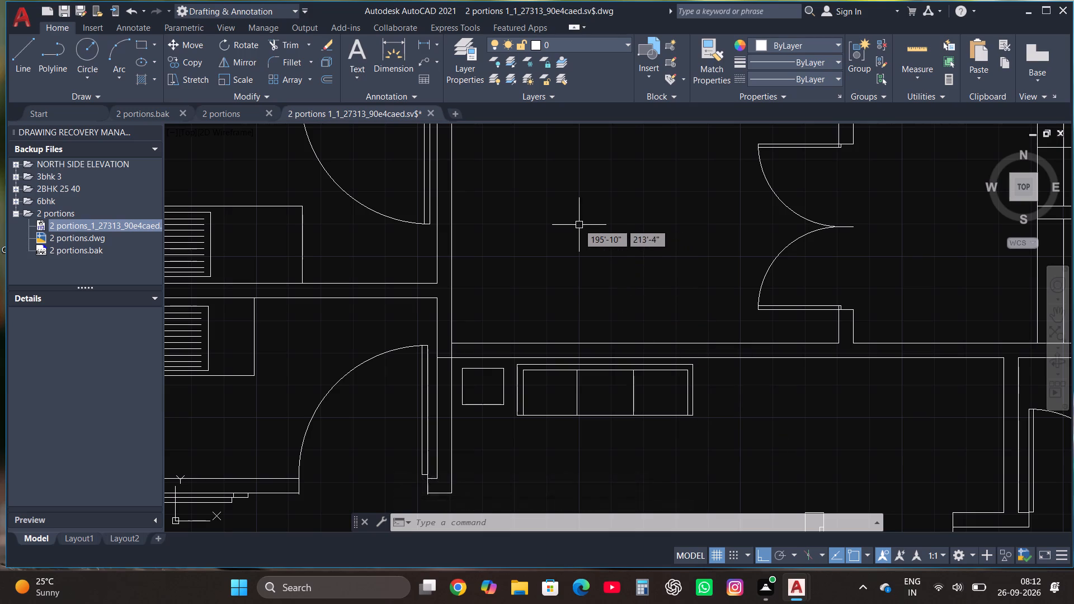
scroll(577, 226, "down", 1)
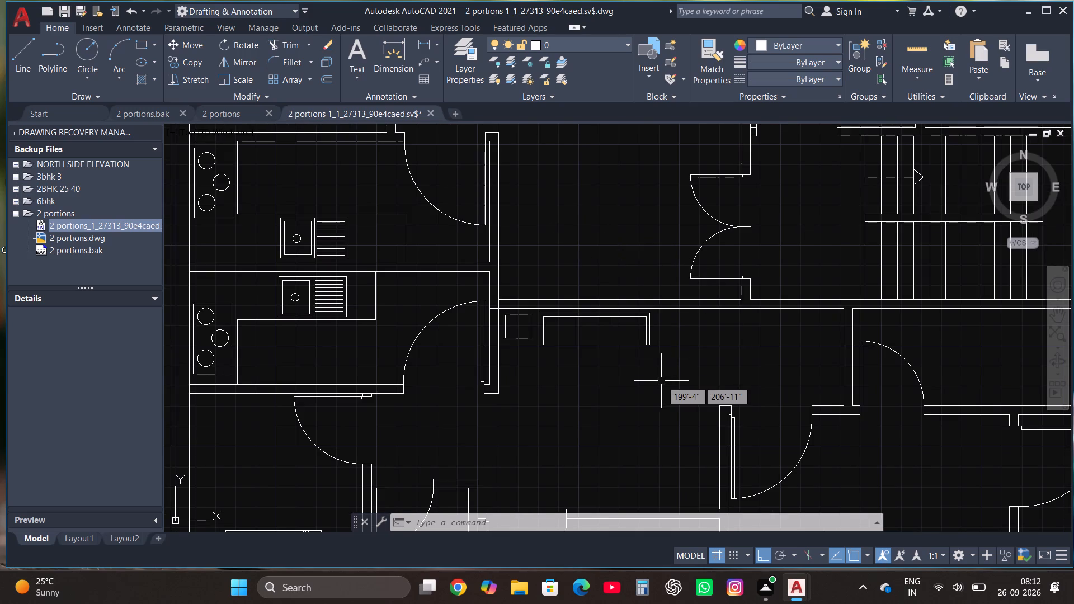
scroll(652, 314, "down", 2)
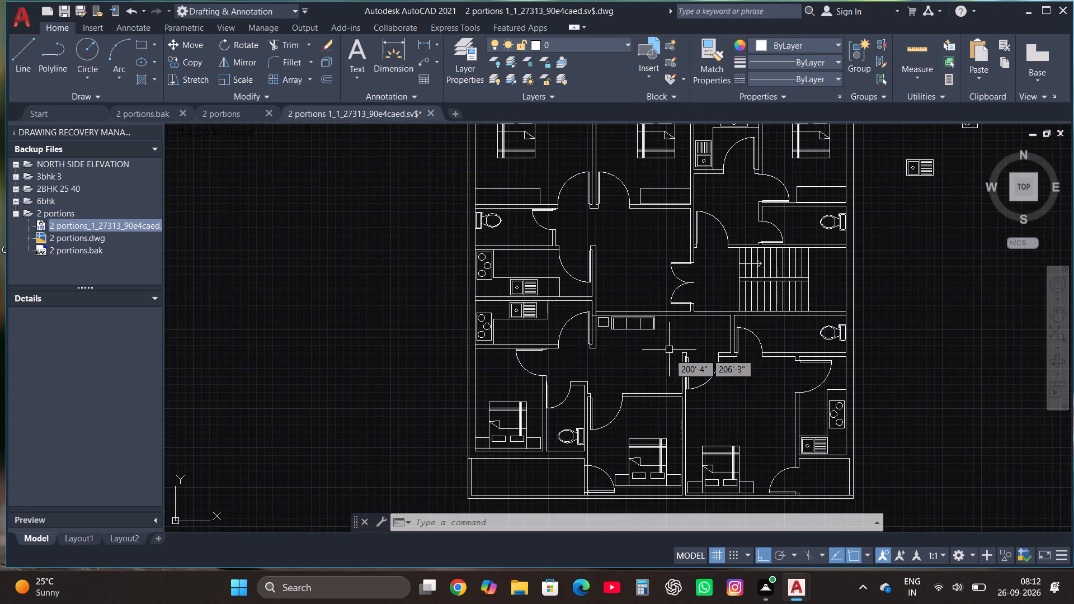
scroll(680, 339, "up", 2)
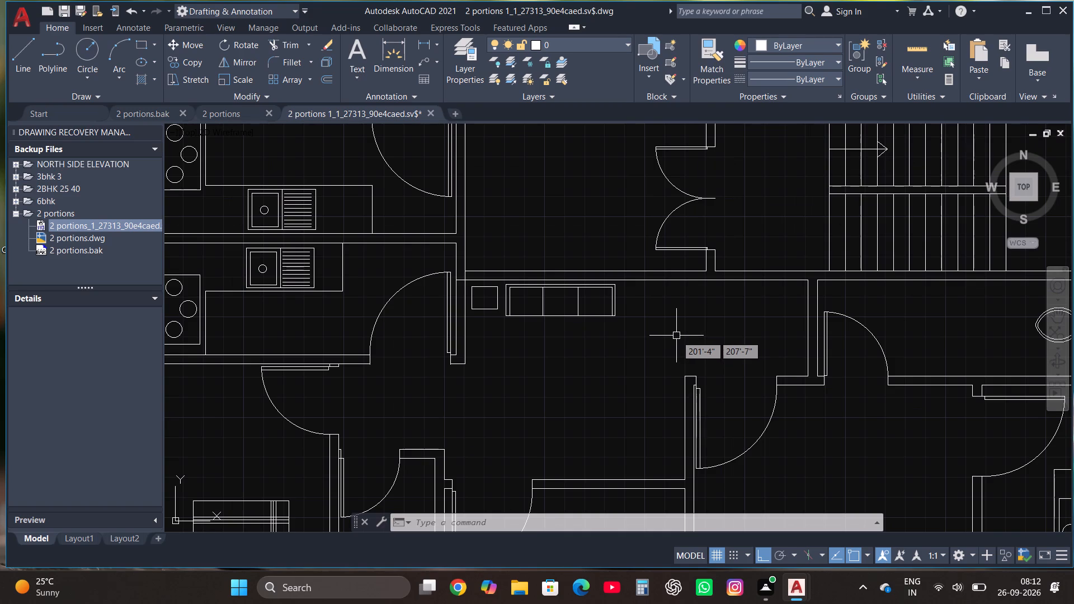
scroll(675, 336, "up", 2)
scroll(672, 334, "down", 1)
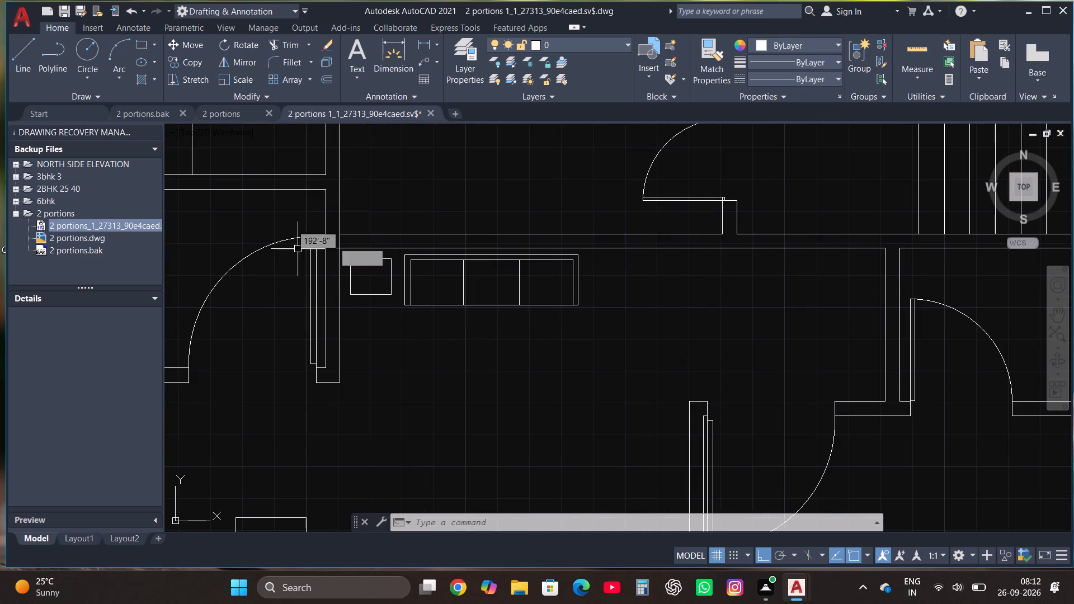
Draw a rectangle about 1' by 1'-7" directly south of the side table as an armchair seat.
left_click(139, 46)
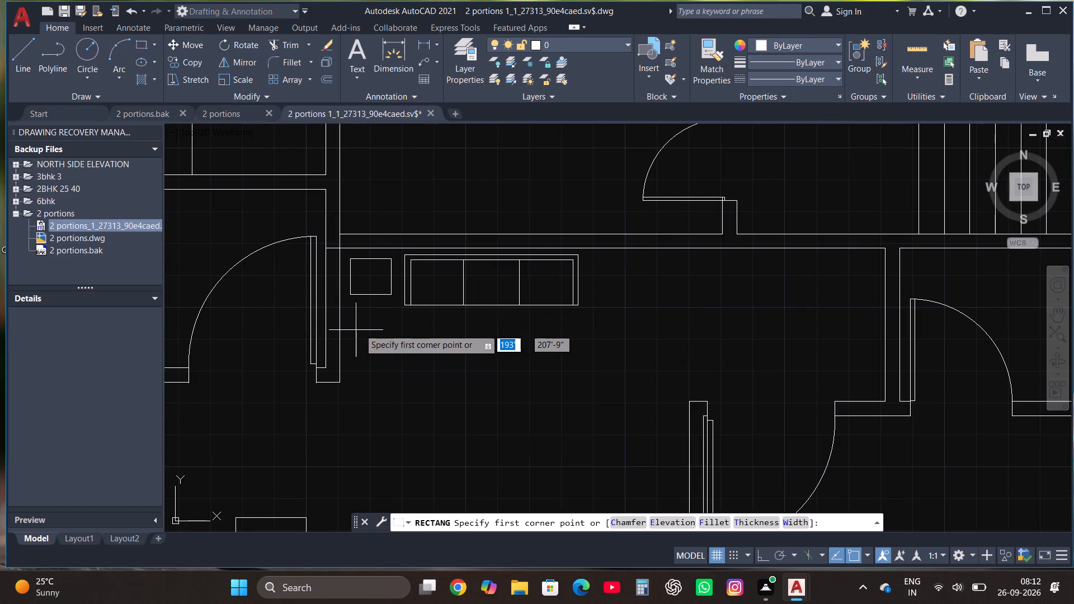
left_click(354, 317)
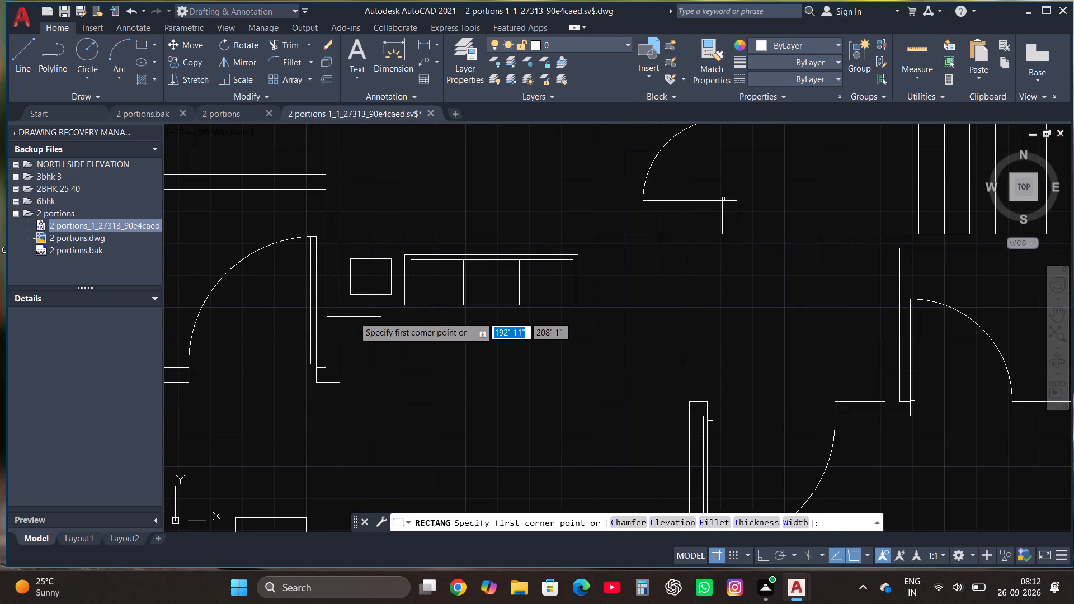
left_click(393, 377)
Draw the armchair's outer frame with lines around the seat's south, west and north sides, about 1'-2" by 1'-11".
scroll(383, 356, "up", 2)
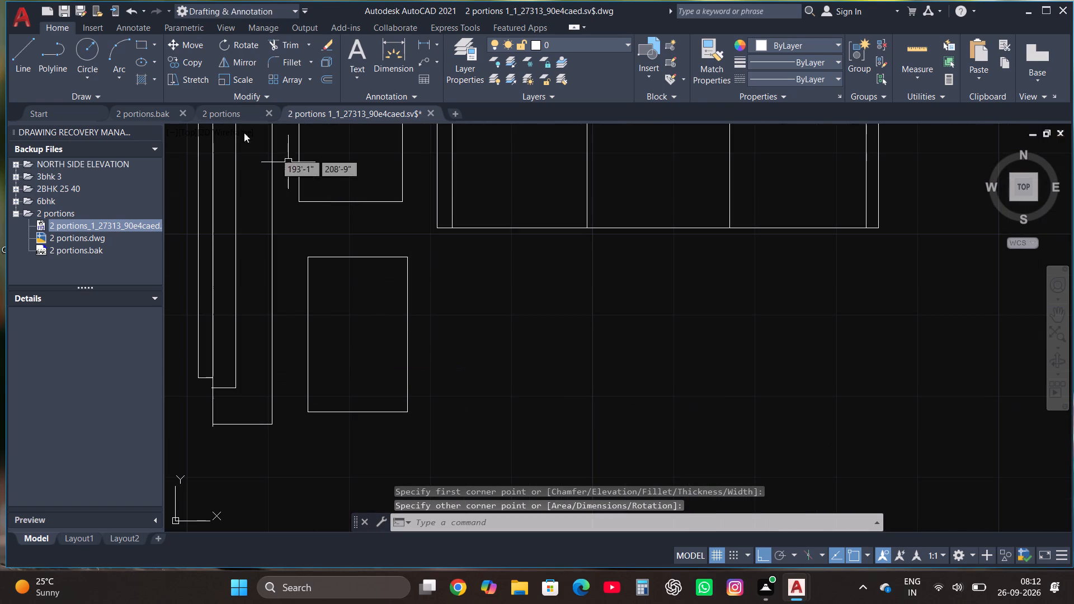
left_click(26, 48)
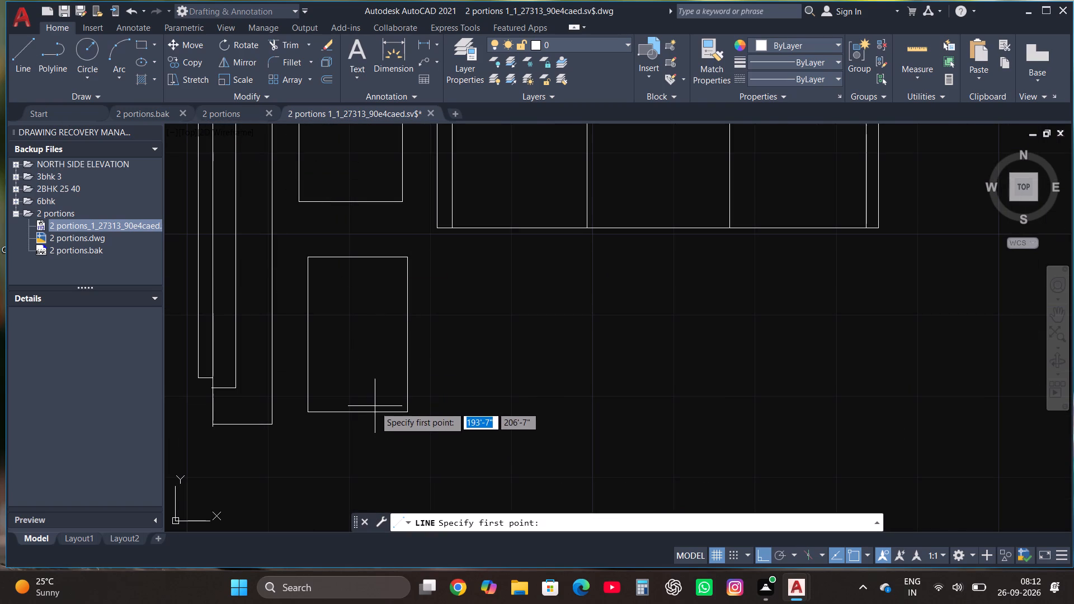
left_click(408, 409)
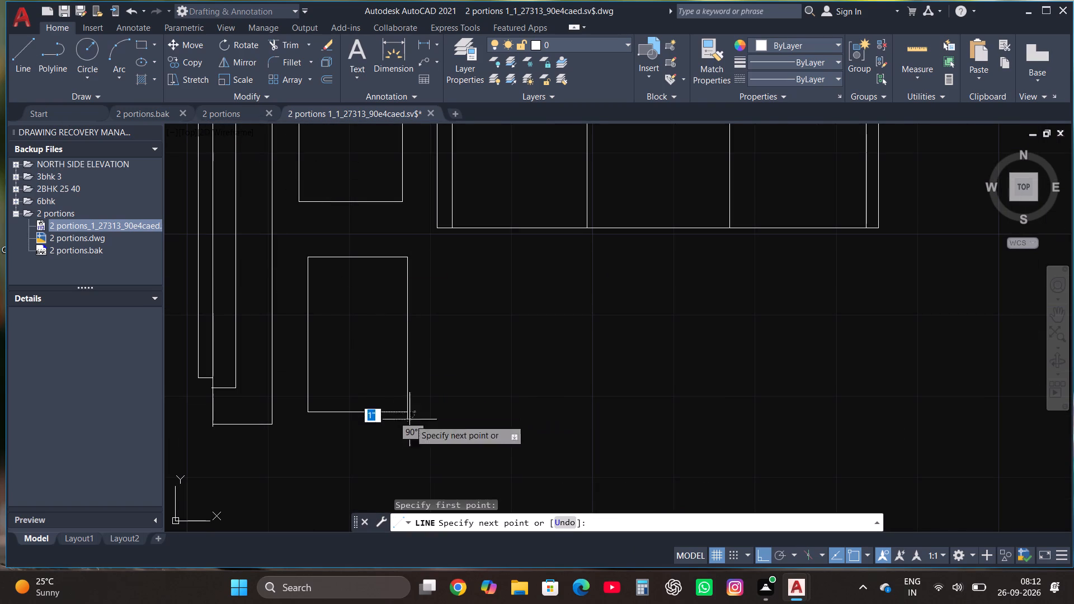
left_click(409, 426)
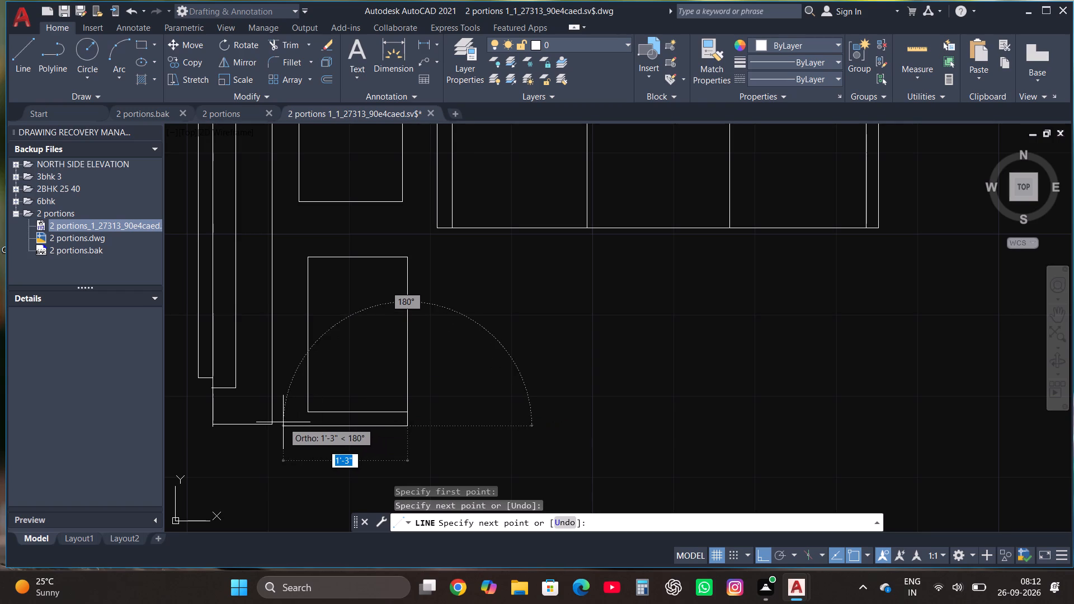
left_click(291, 423)
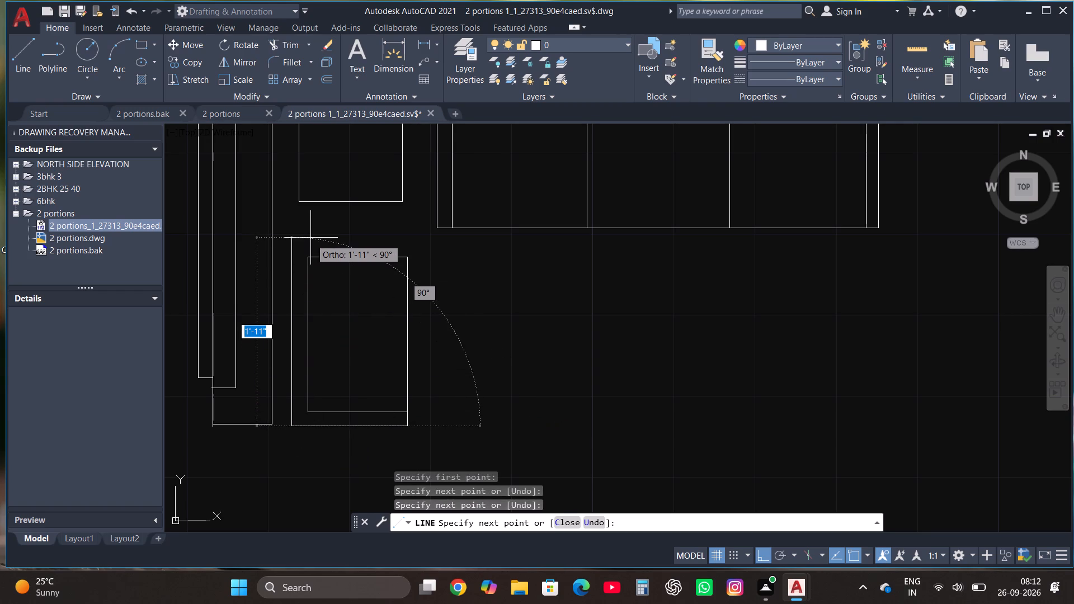
left_click(309, 241)
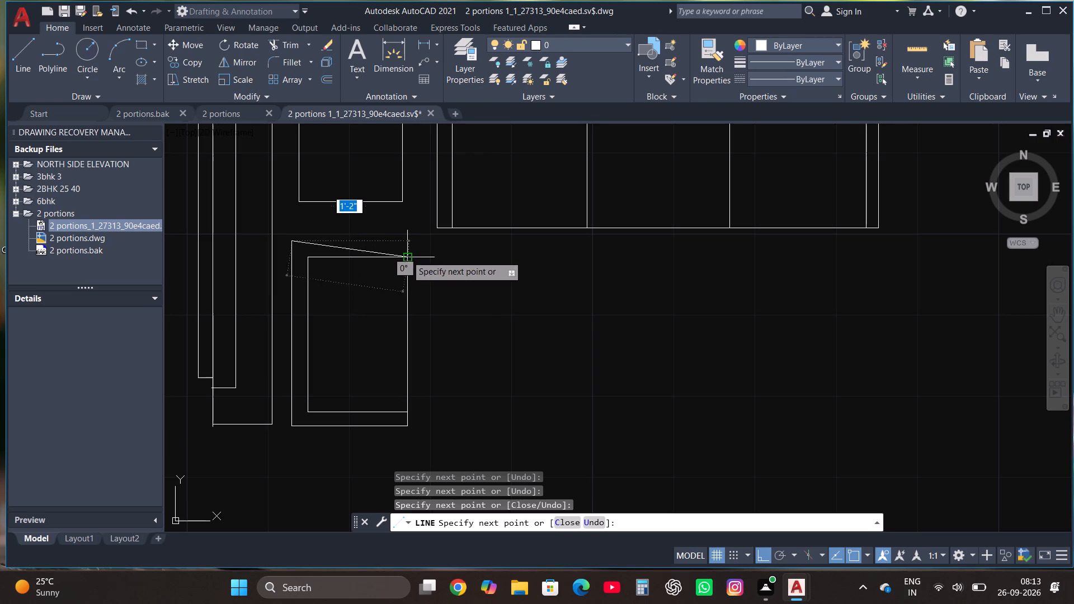
left_click(406, 249)
left_click(405, 282)
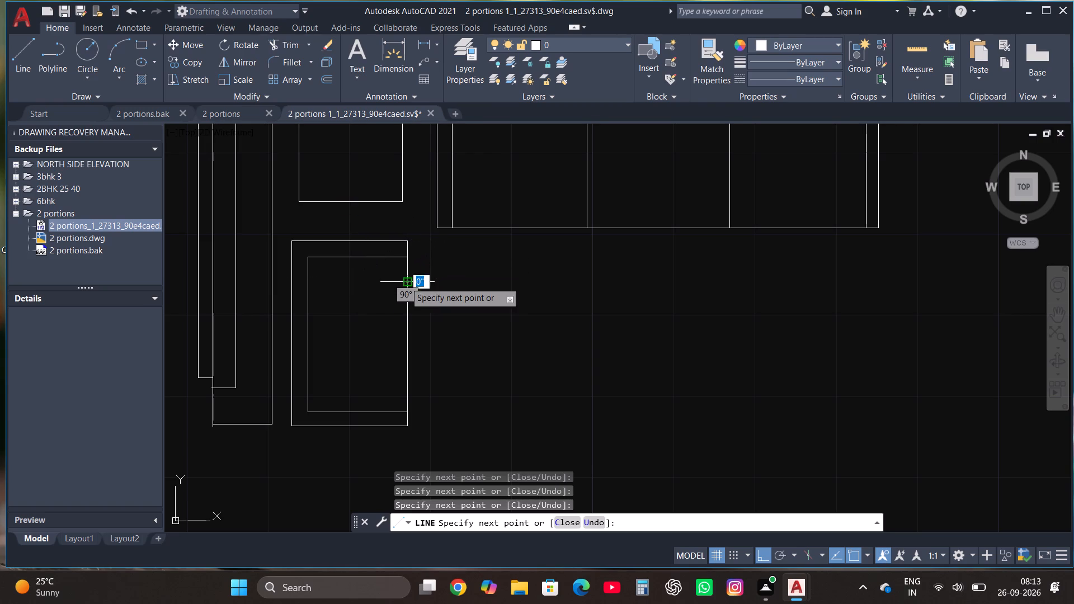
key("Escape")
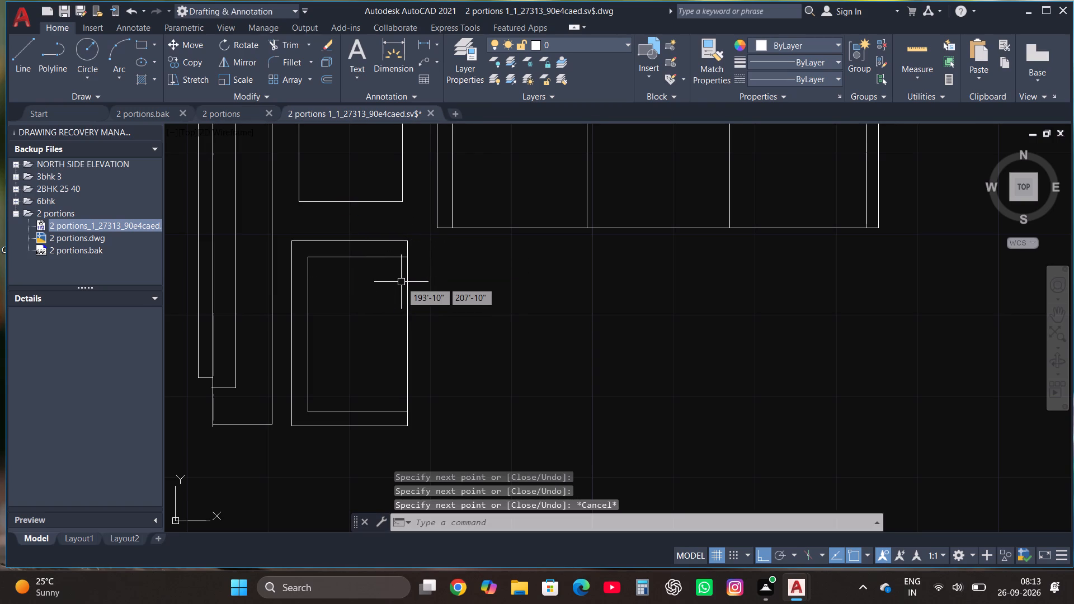
Draw a coffee table rectangle about 2'-1" by 1' south of the three-seat sofa.
scroll(392, 368, "down", 1)
scroll(498, 420, "down", 3)
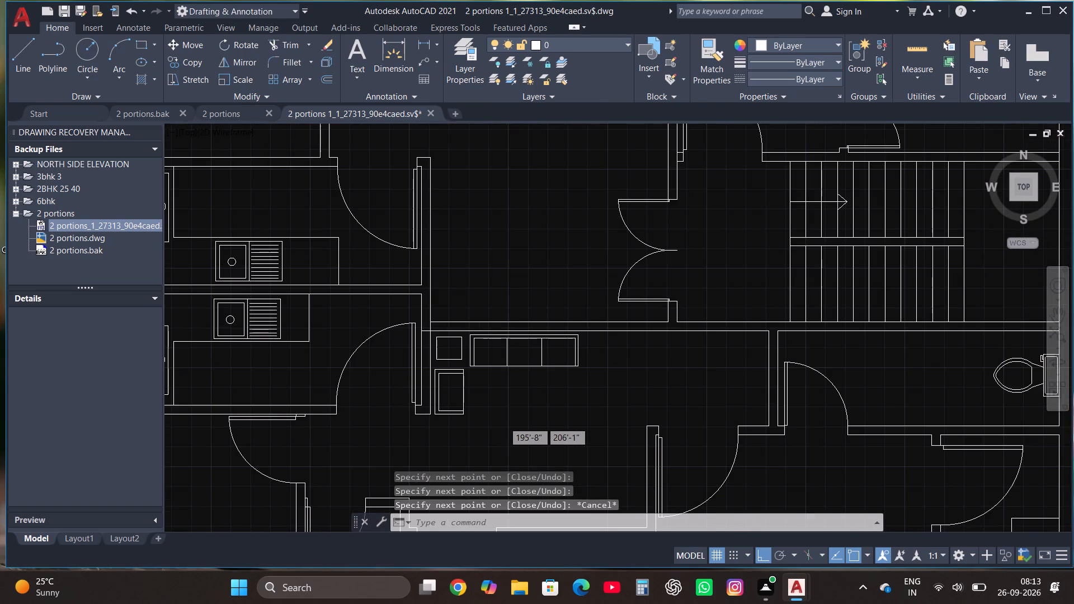
scroll(501, 398, "up", 2)
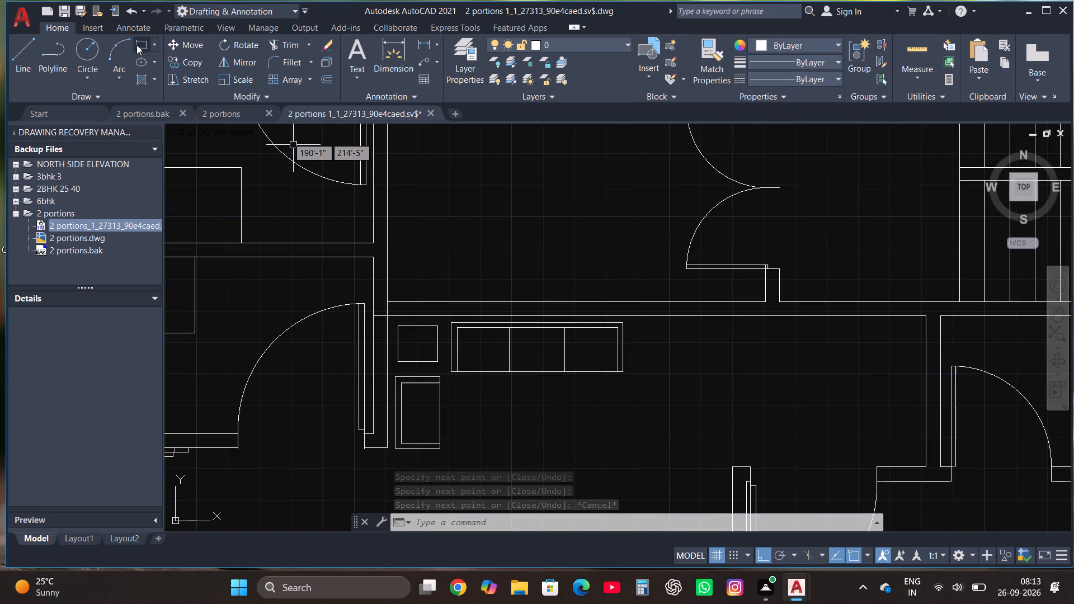
left_click(140, 43)
scroll(364, 272, "down", 1)
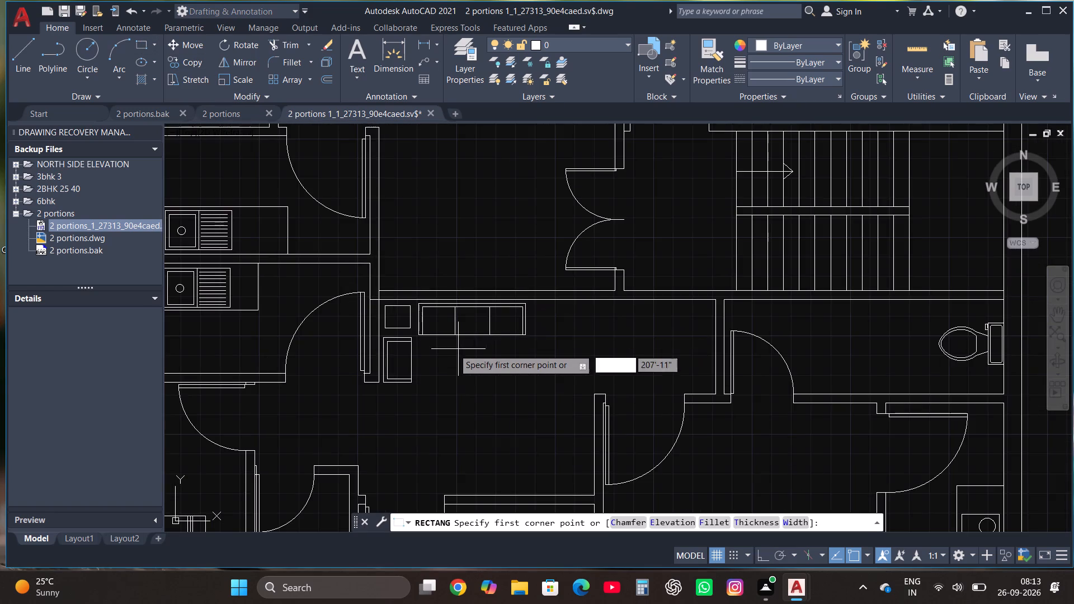
scroll(454, 349, "up", 1)
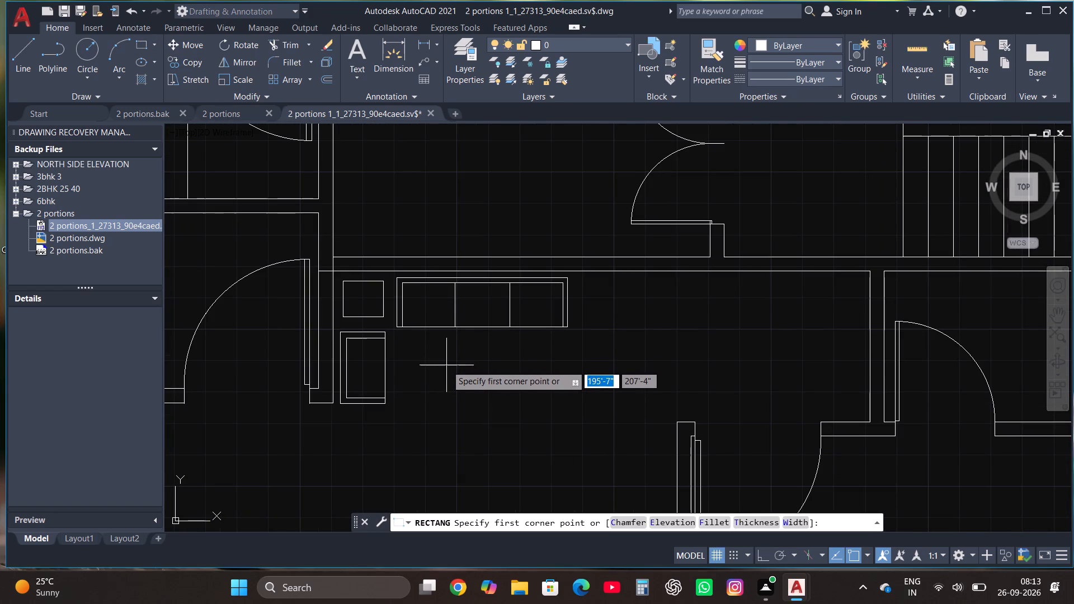
left_click(446, 362)
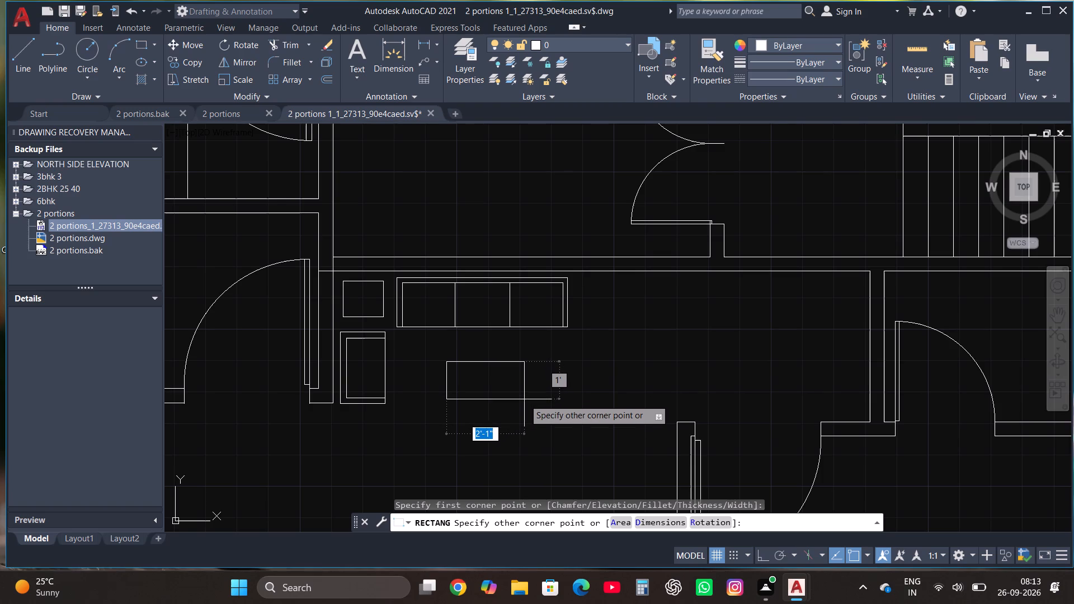
left_click(524, 399)
Mirror the sofa, side table, armchair and coffee table across the wall north of them, keeping the originals.
scroll(539, 398, "up", 1)
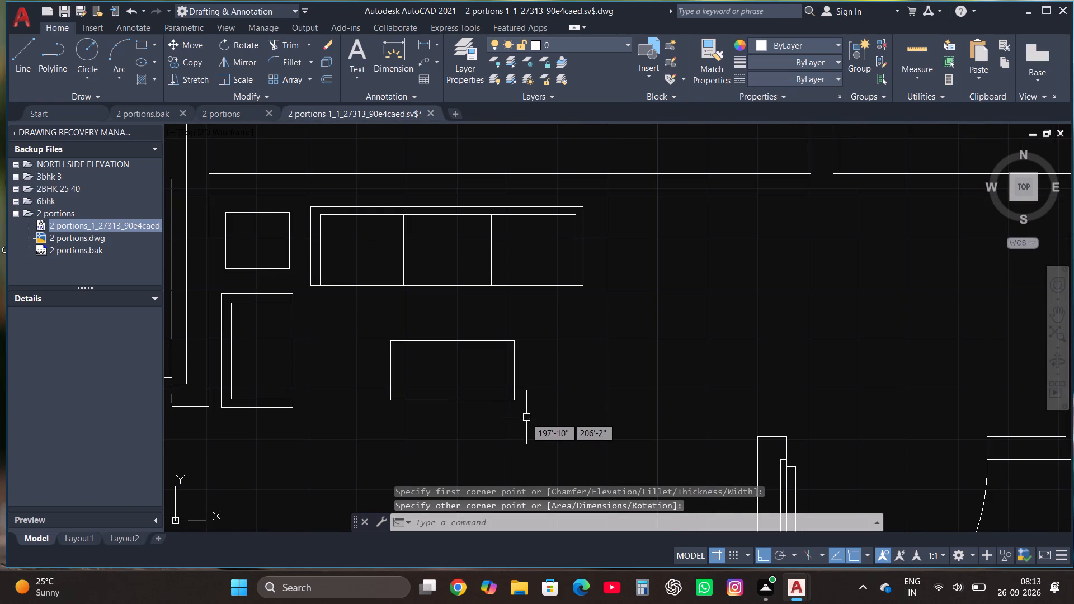
scroll(526, 419, "down", 1)
left_click(552, 426)
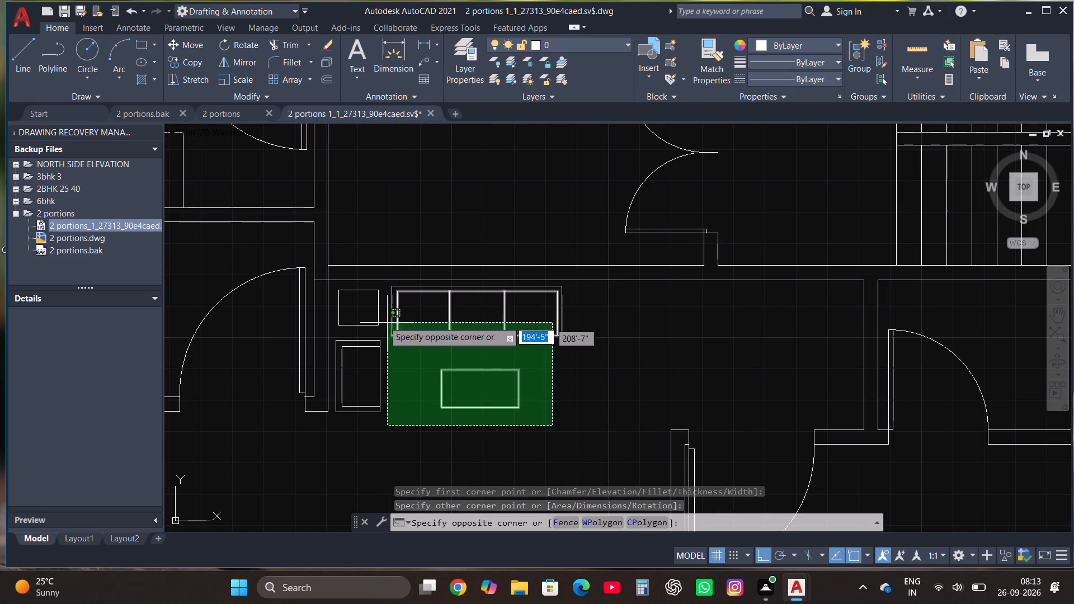
left_click(336, 291)
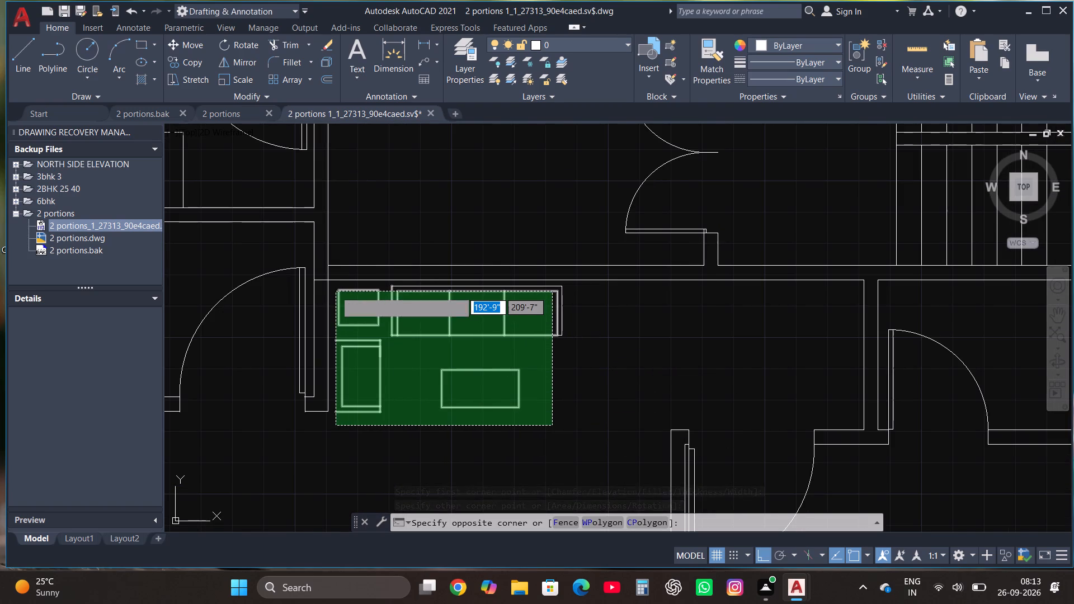
left_click(335, 368)
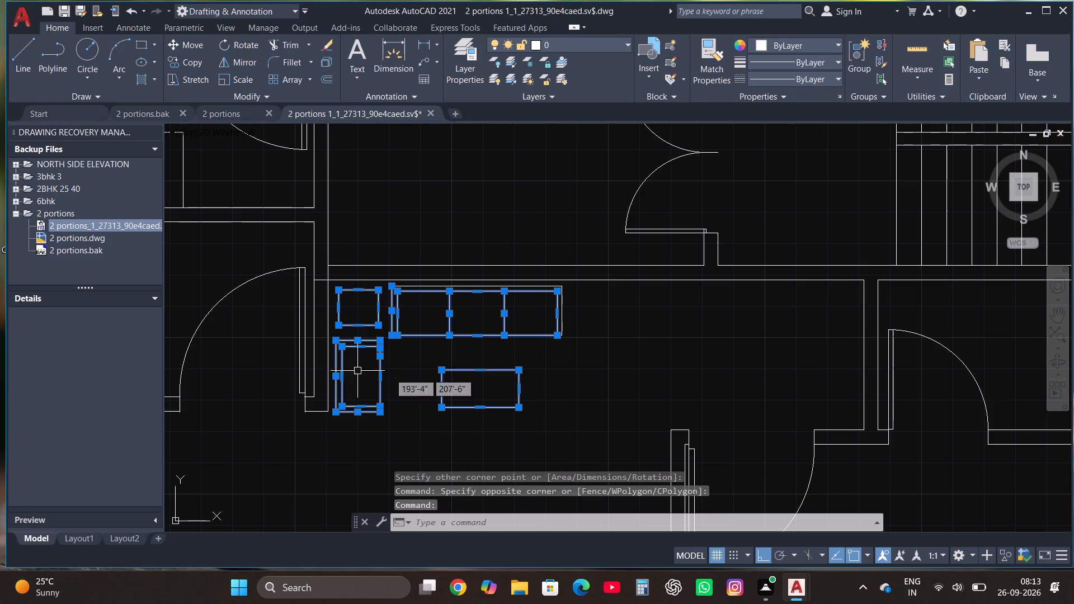
scroll(568, 315, "up", 2)
left_click(547, 311)
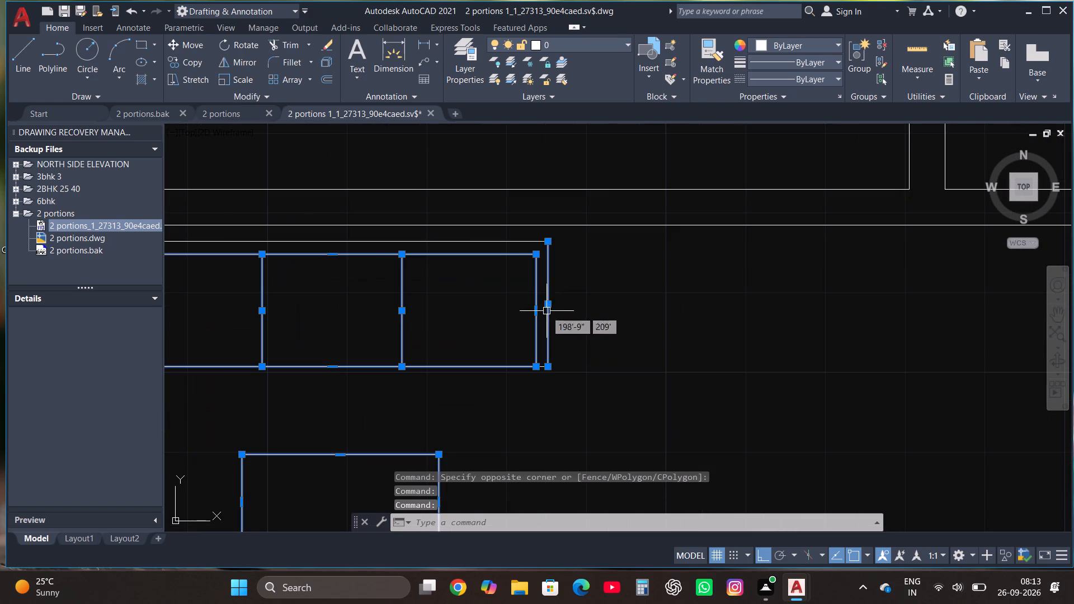
left_click(493, 240)
scroll(568, 318, "down", 2)
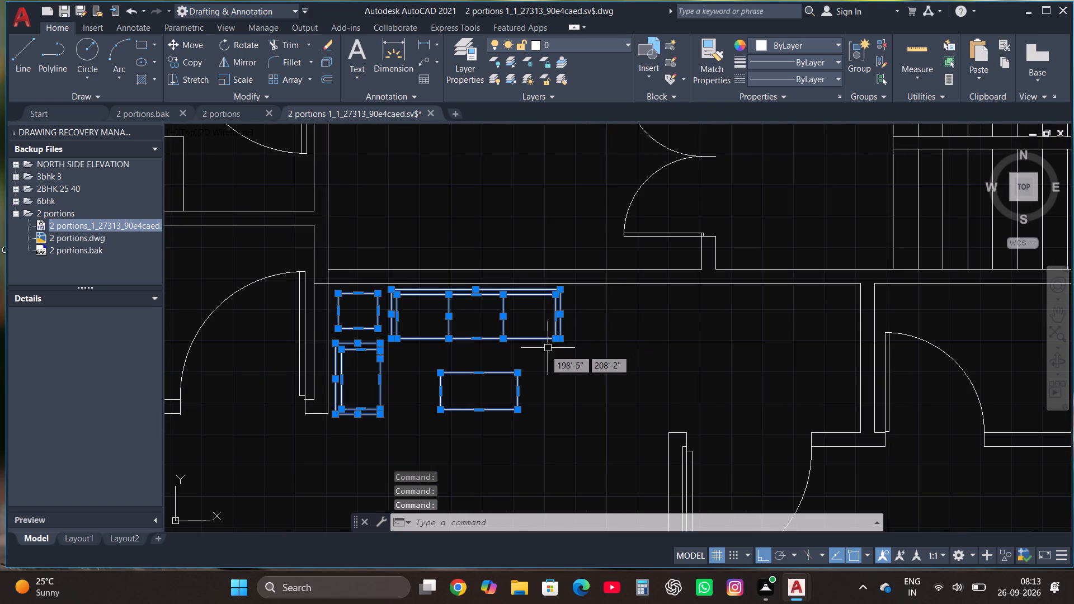
left_click(253, 64)
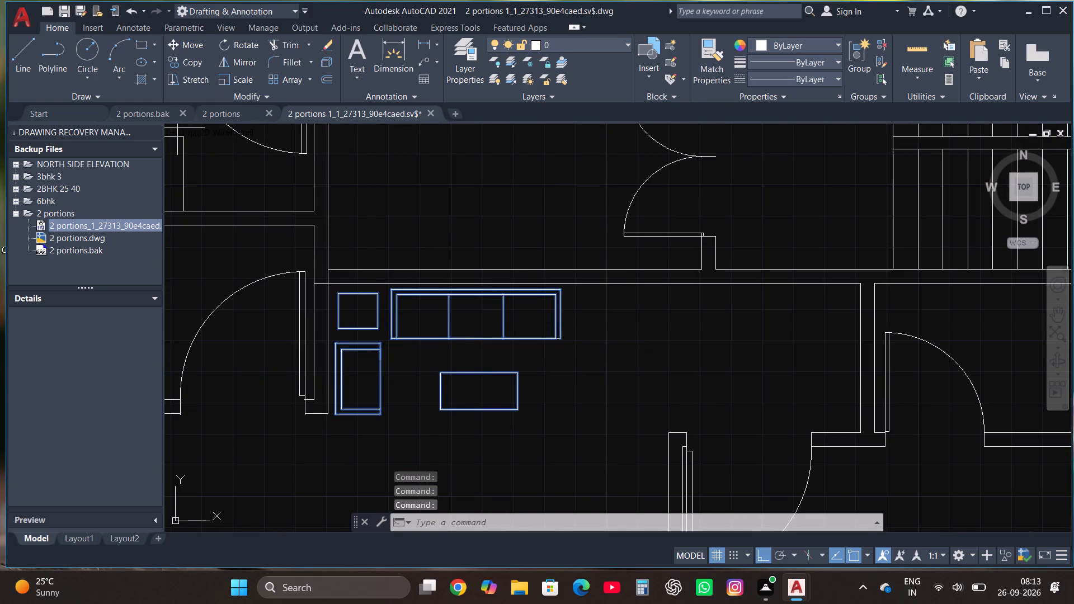
left_click(446, 276)
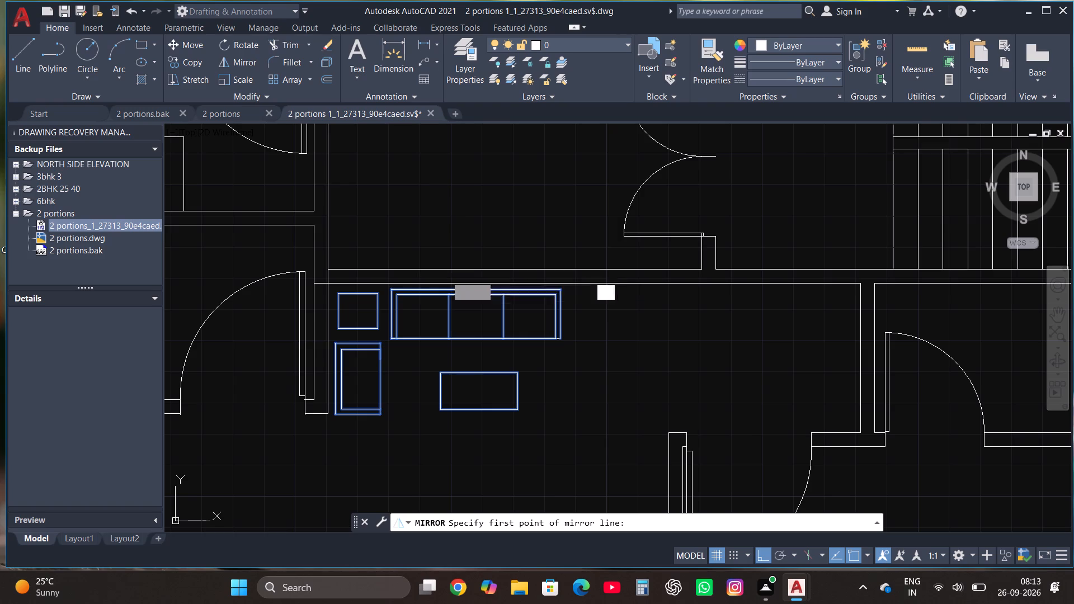
left_click(271, 367)
left_click_drag(300, 417, 270, 367)
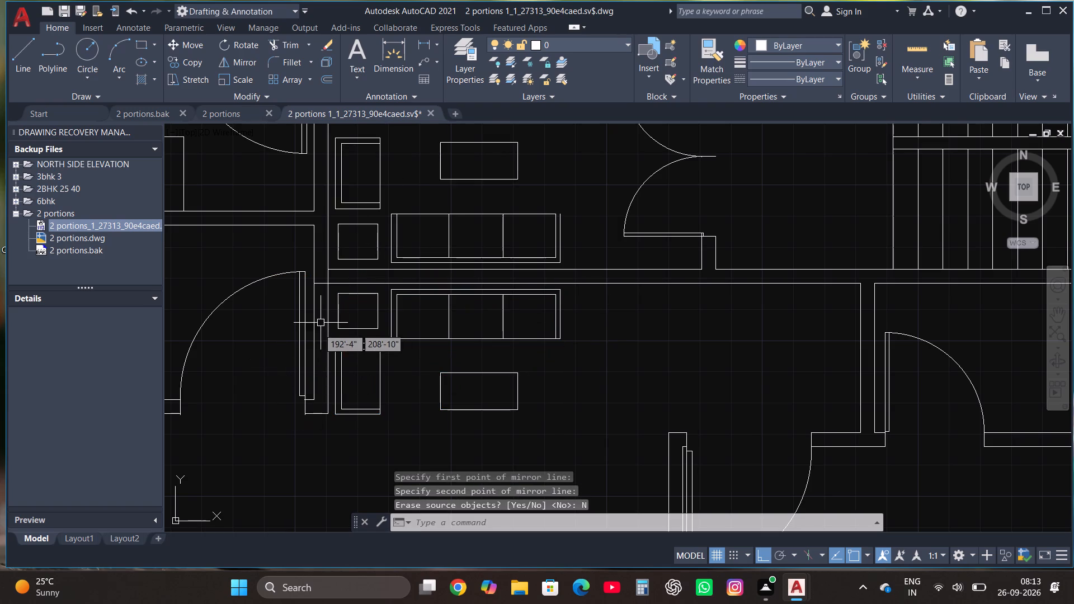
Erase the spare bed, stove and sink drawings lying outside the plan's east side.
scroll(319, 341, "down", 2)
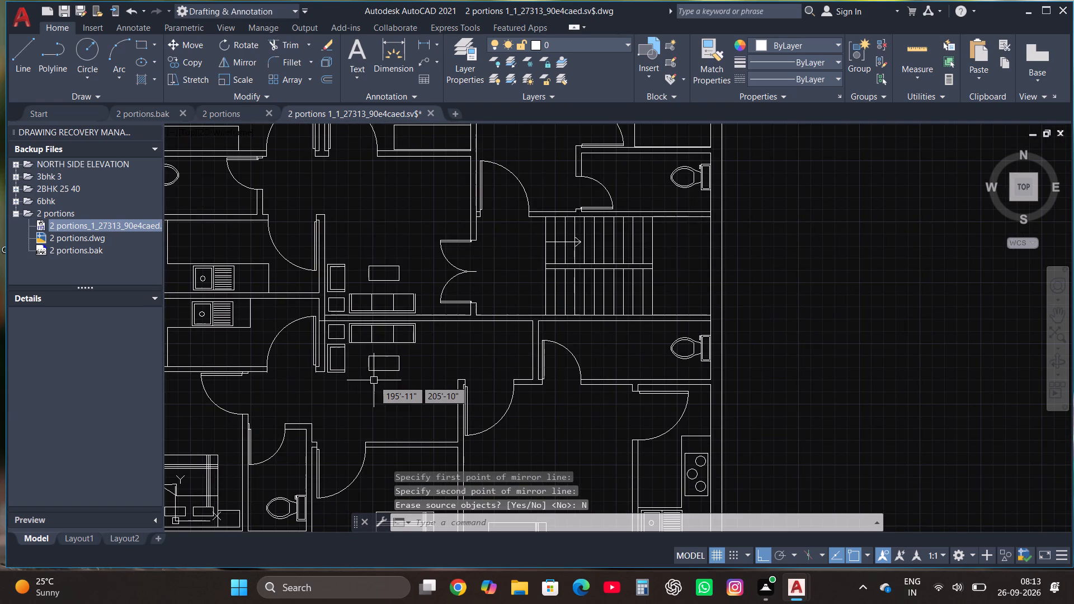
scroll(373, 382, "down", 2)
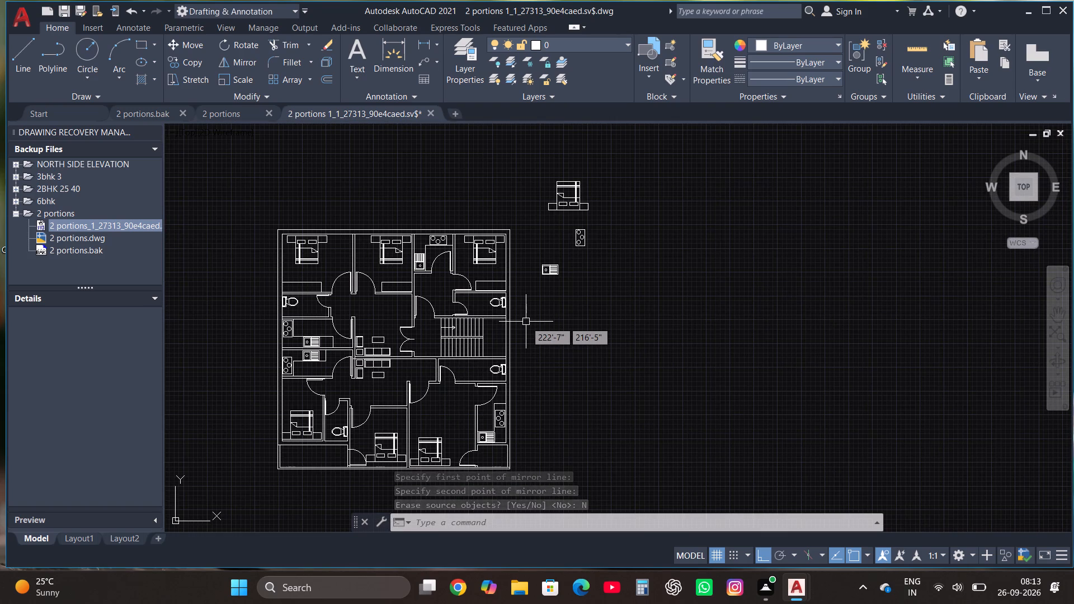
left_click(624, 289)
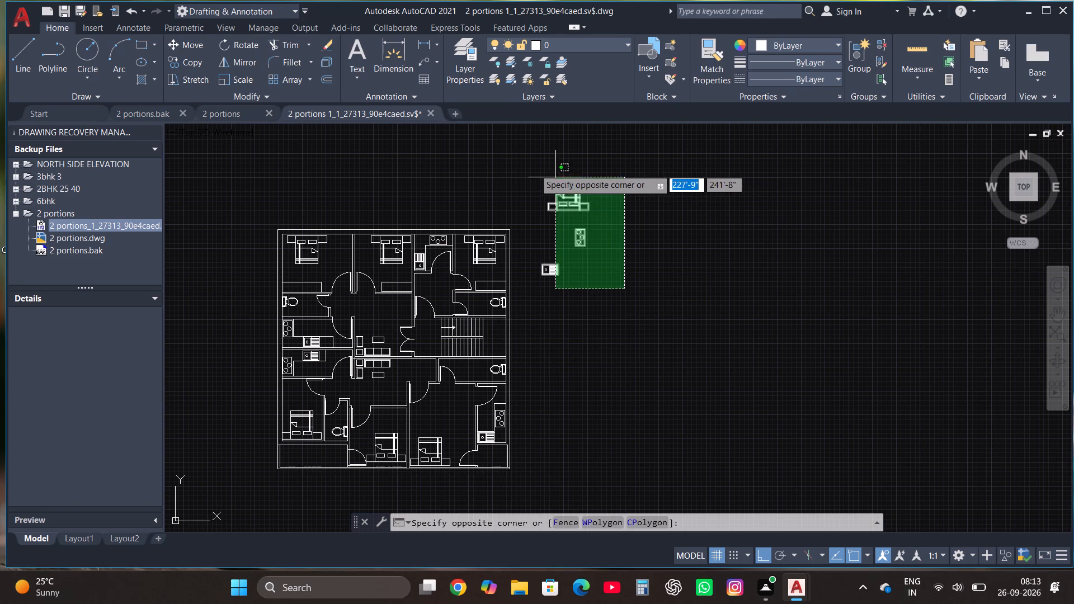
left_click(522, 178)
key("Delete")
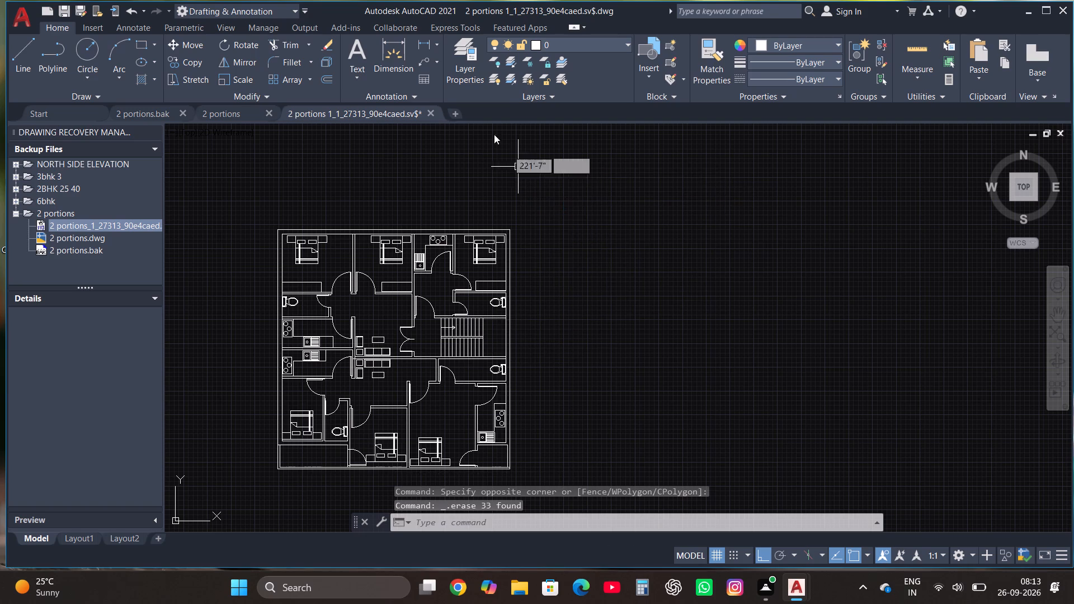
Save the drawing.
key("ctrl+s")
Create a new layer named bed with index color 62.
left_click(465, 47)
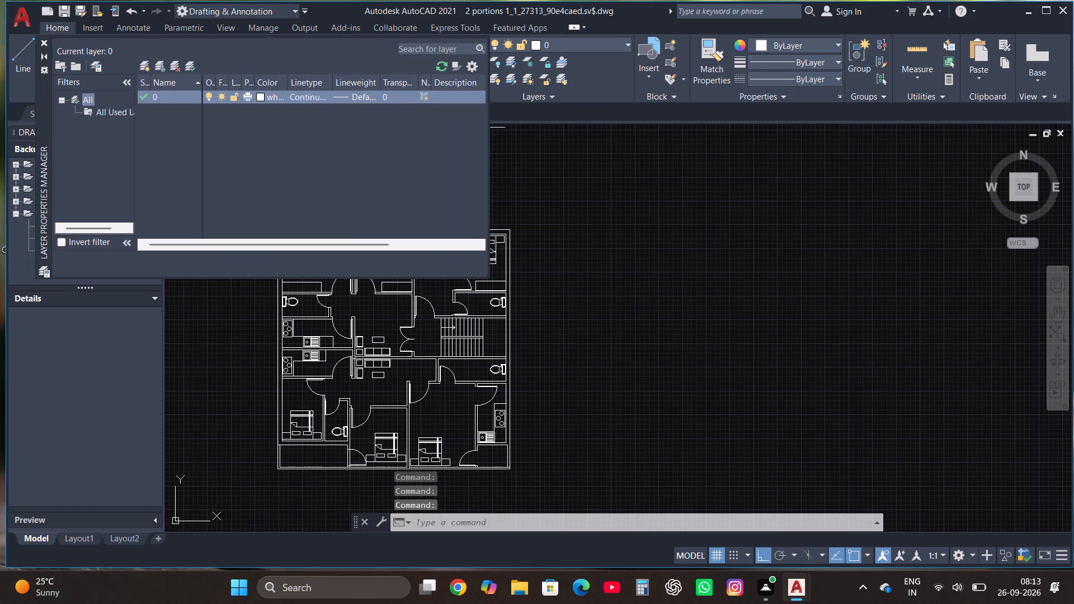
left_click(147, 62)
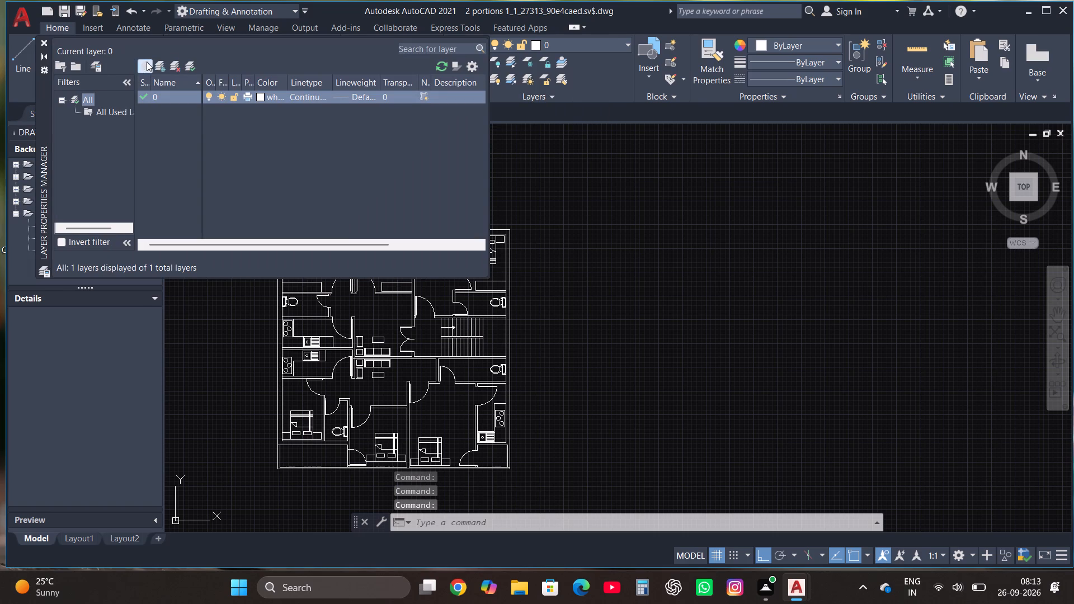
type("bed")
left_click(260, 109)
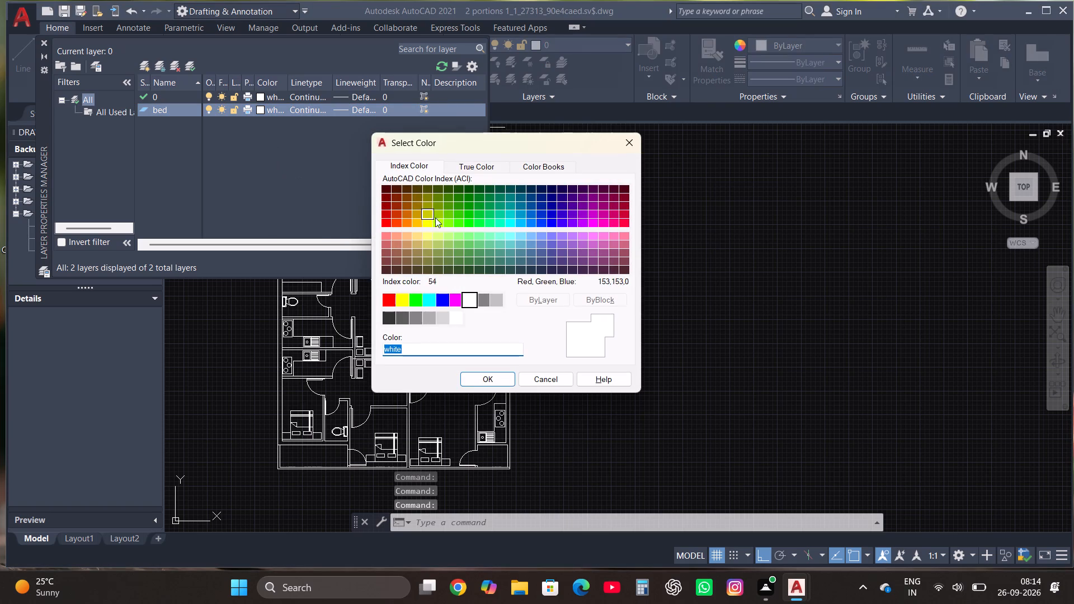
left_click(440, 213)
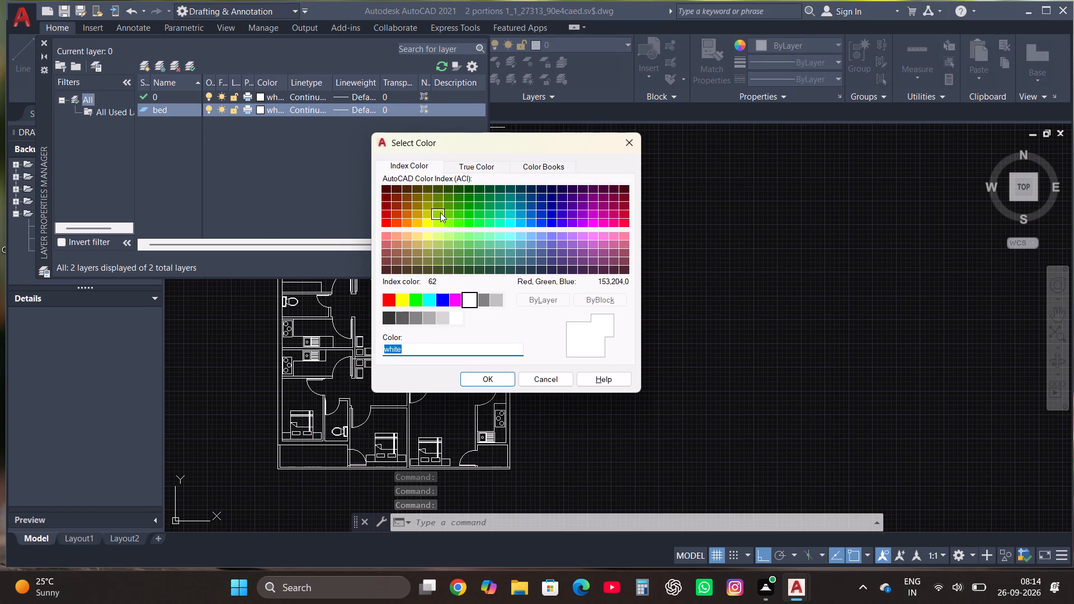
left_click(467, 378)
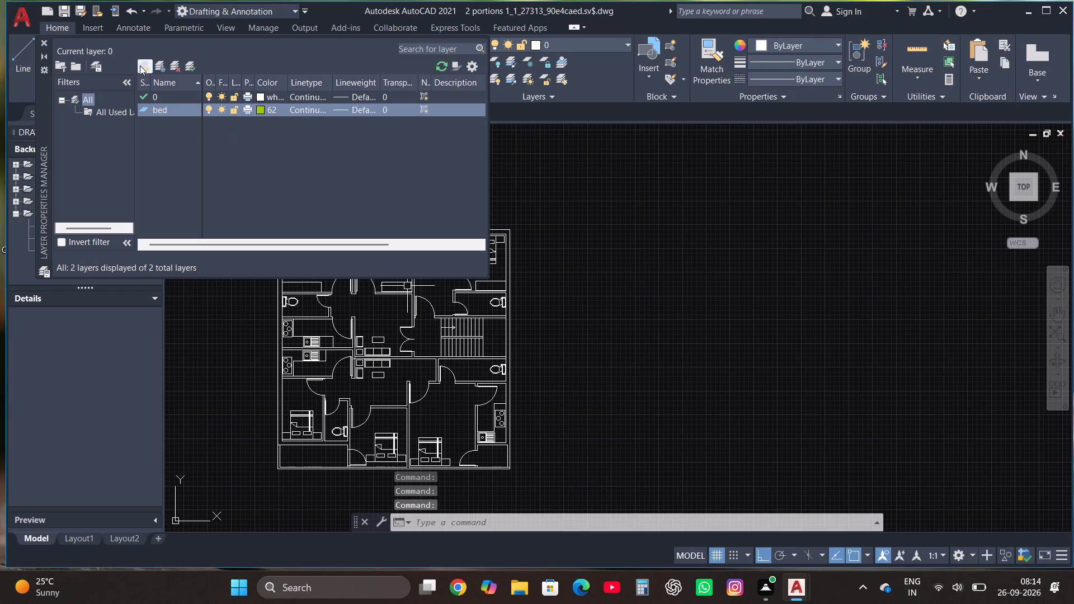
Create a new layer named kit with index color 142.
left_click(140, 65)
type("kit")
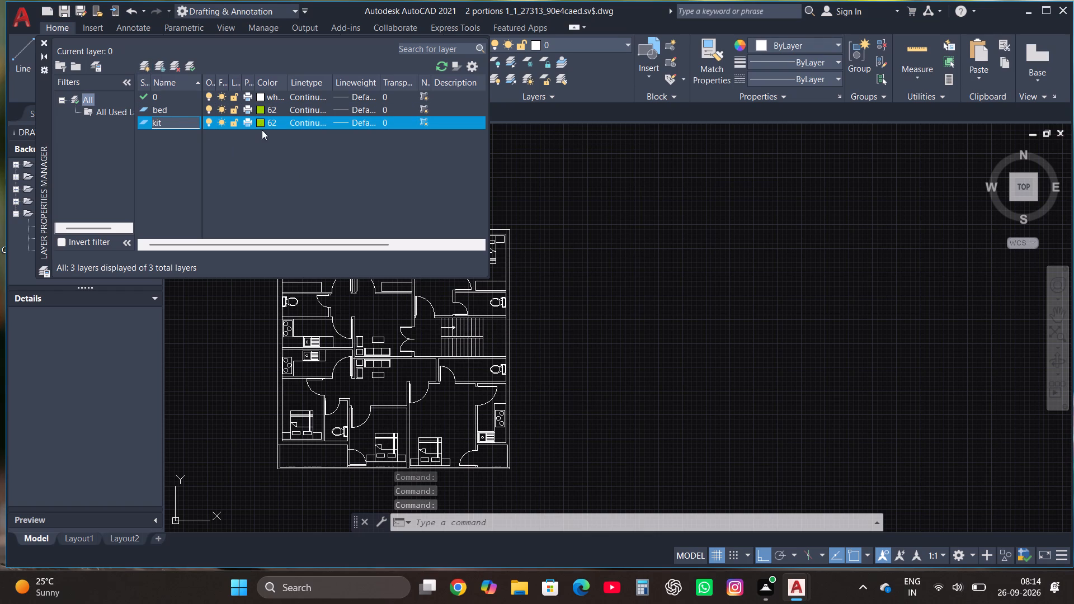
left_click(259, 120)
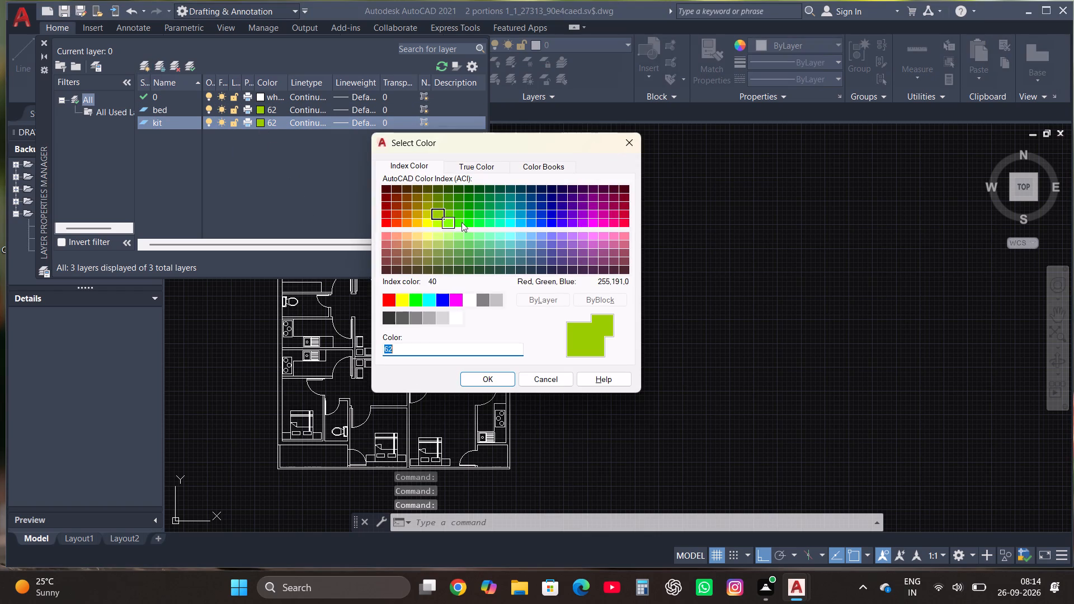
left_click(525, 222)
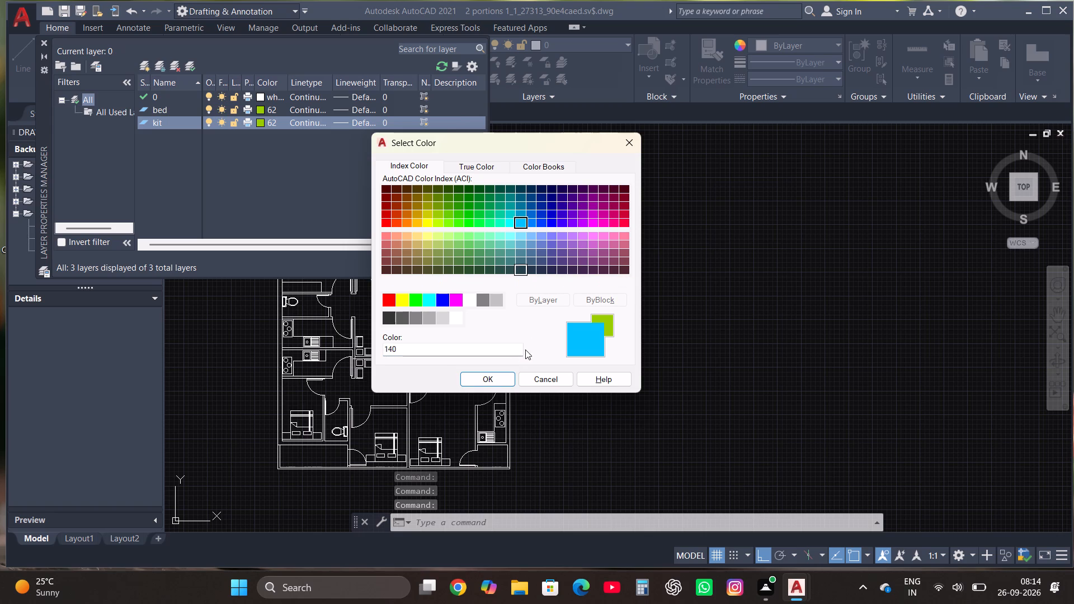
left_click(524, 217)
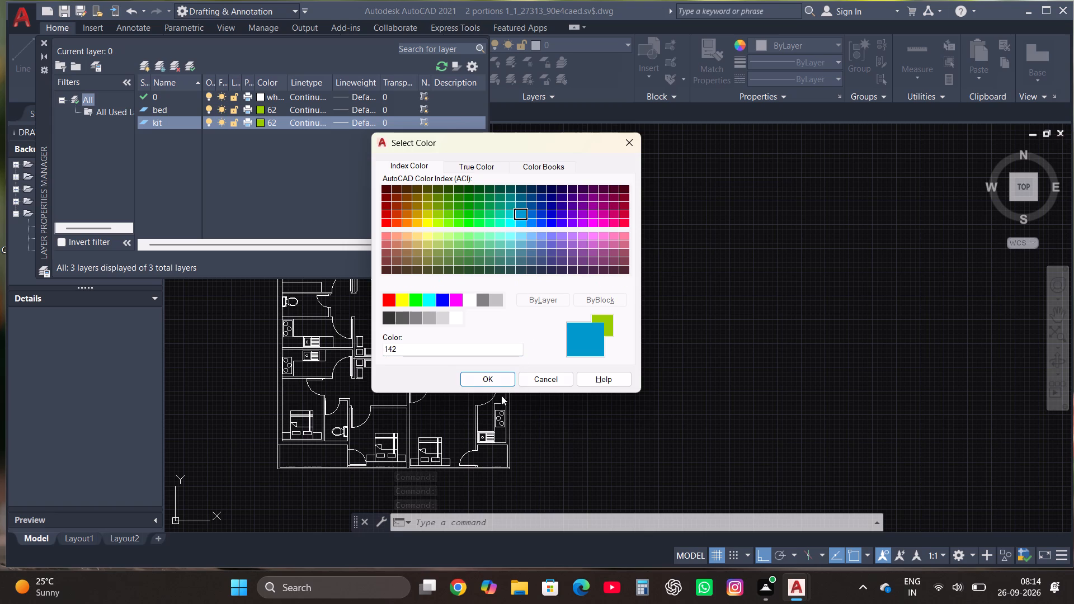
left_click(486, 379)
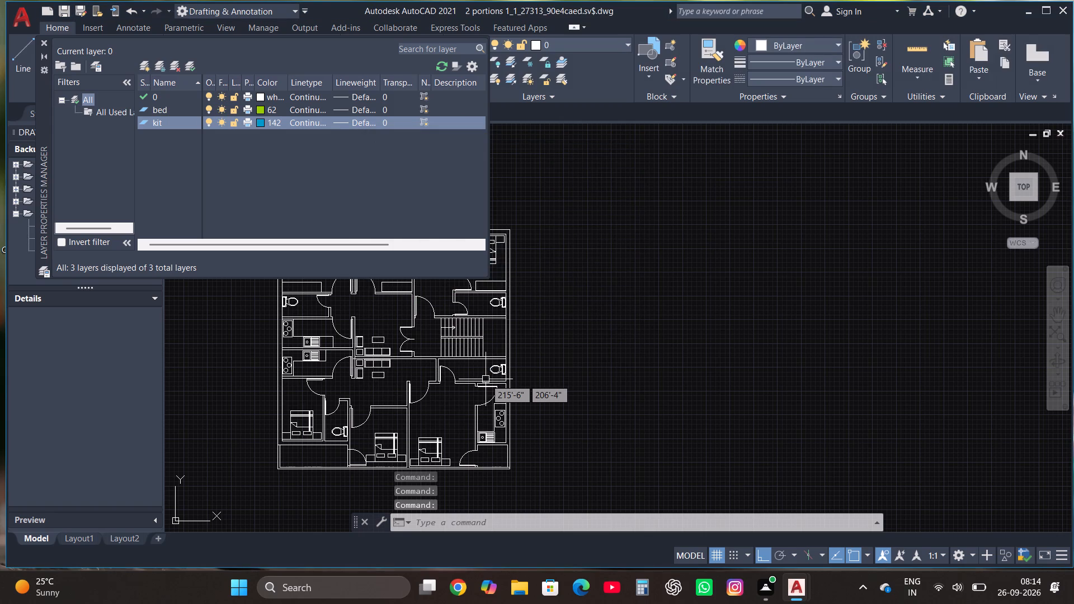
Create a new layer named sofa with index color 10.
left_click(147, 66)
key("f")
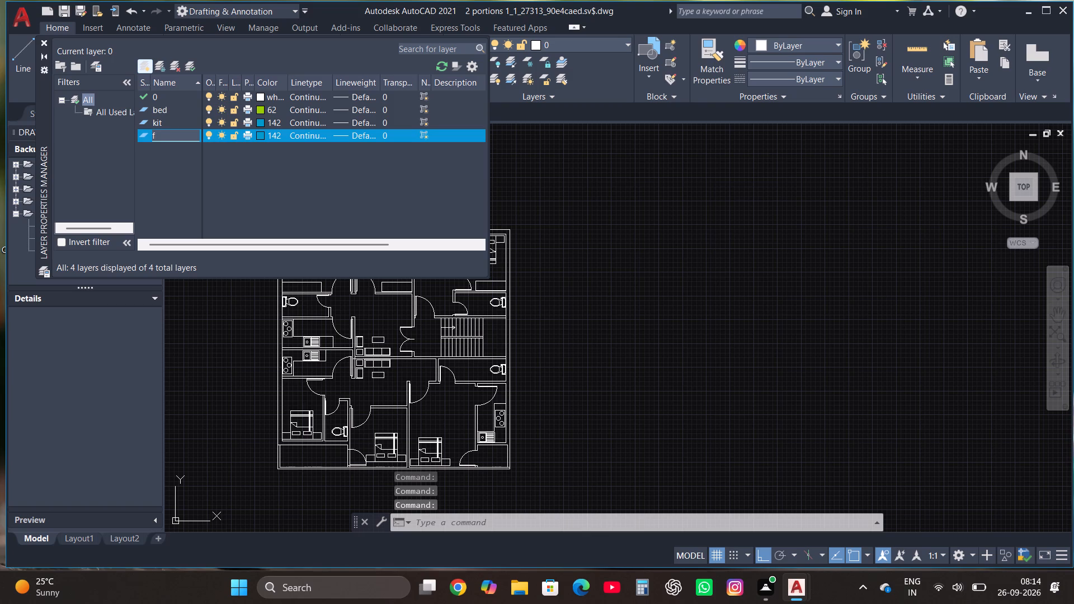
key("BackSpace")
type("so")
type("fa")
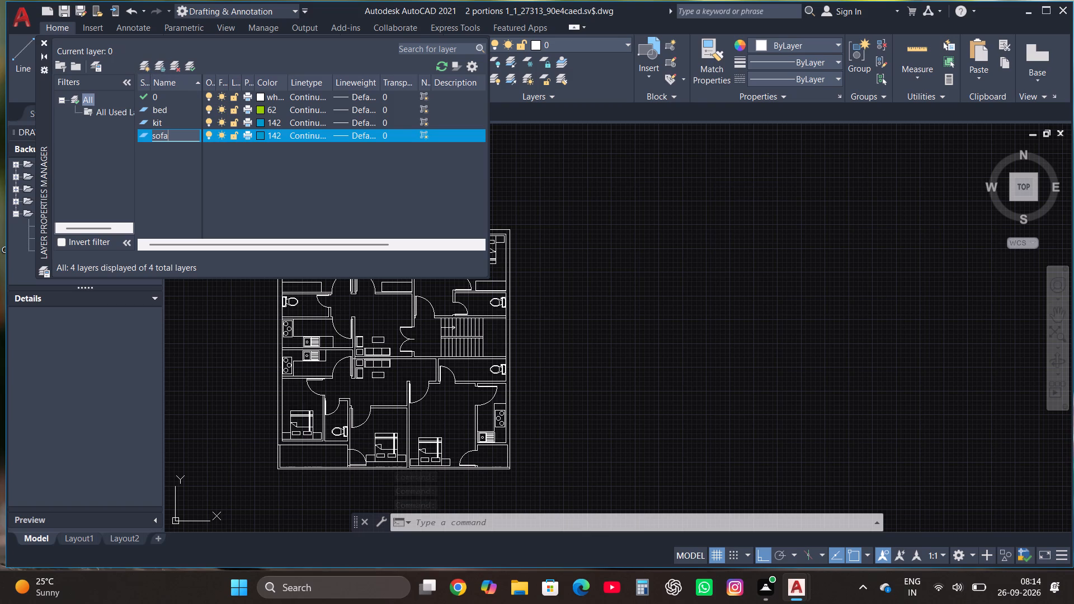
left_click(261, 135)
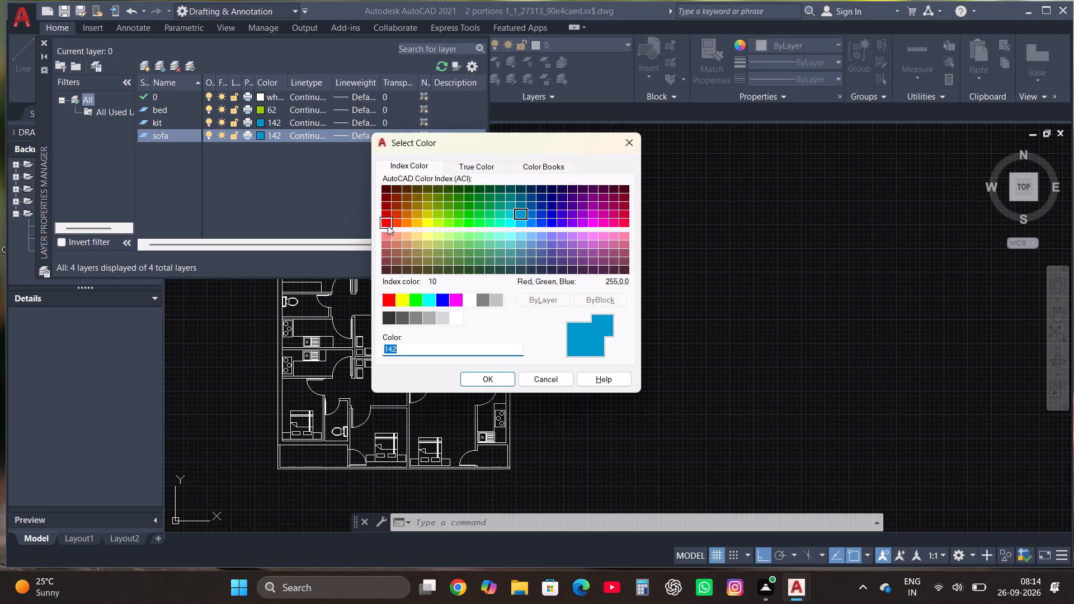
left_click(388, 225)
left_click(478, 371)
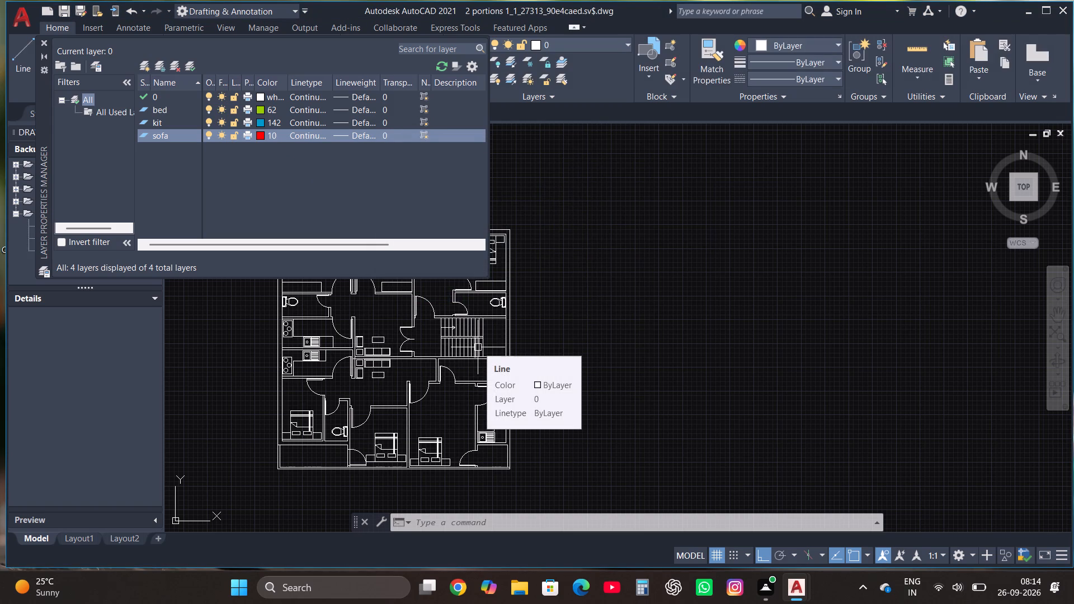
Create a new layer named tex with index color 130.
left_click(142, 68)
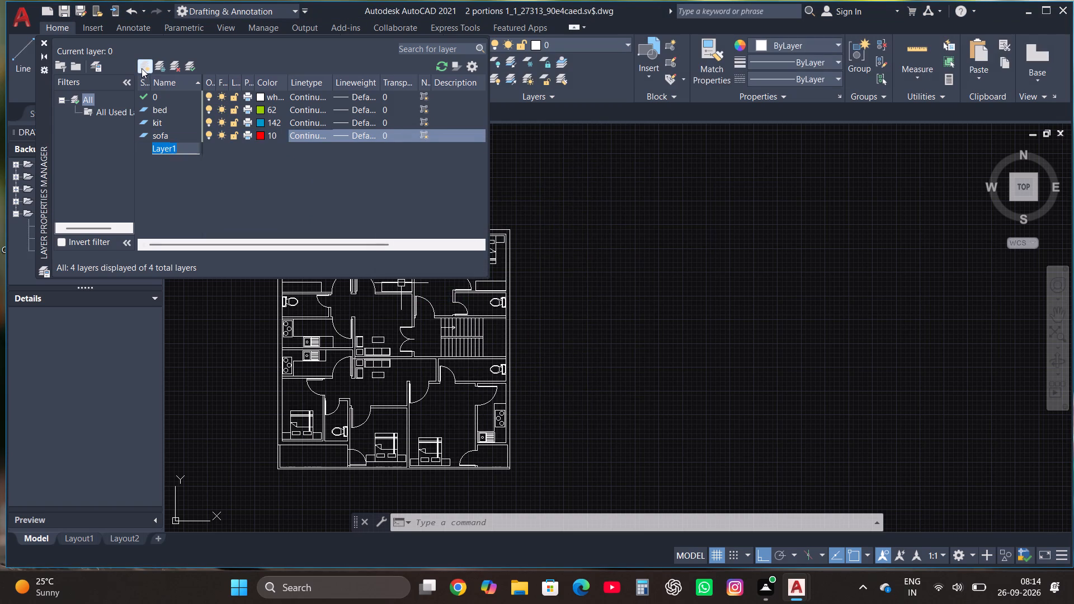
type("tex")
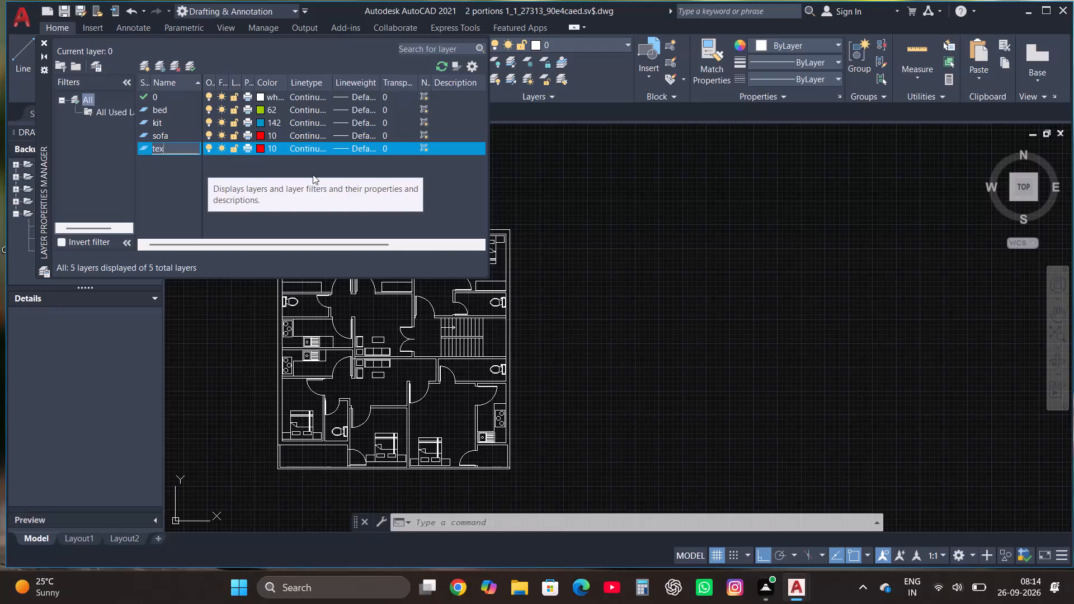
left_click(258, 148)
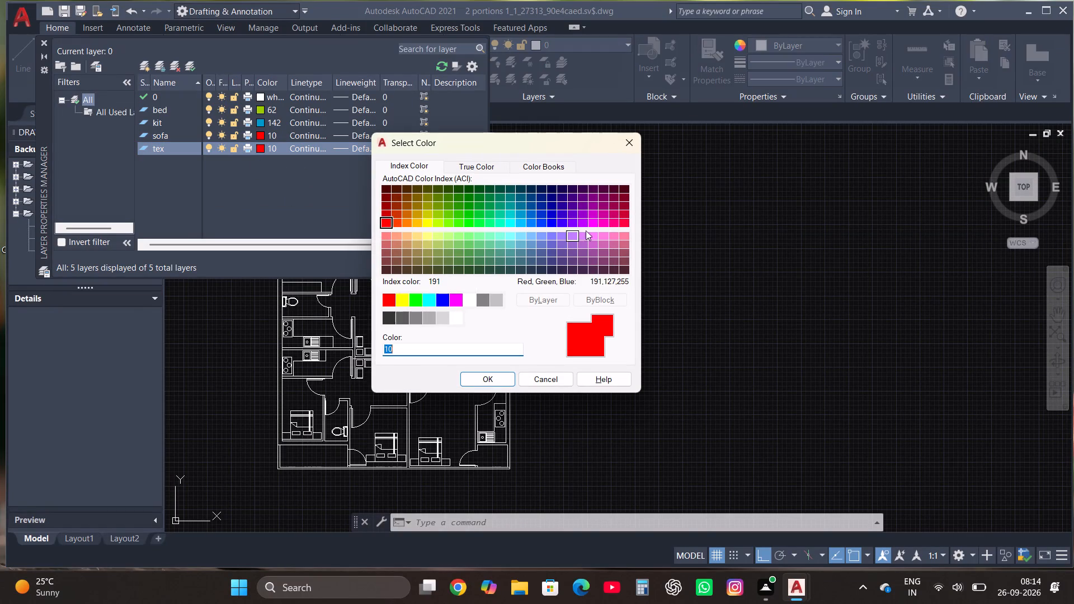
left_click(507, 223)
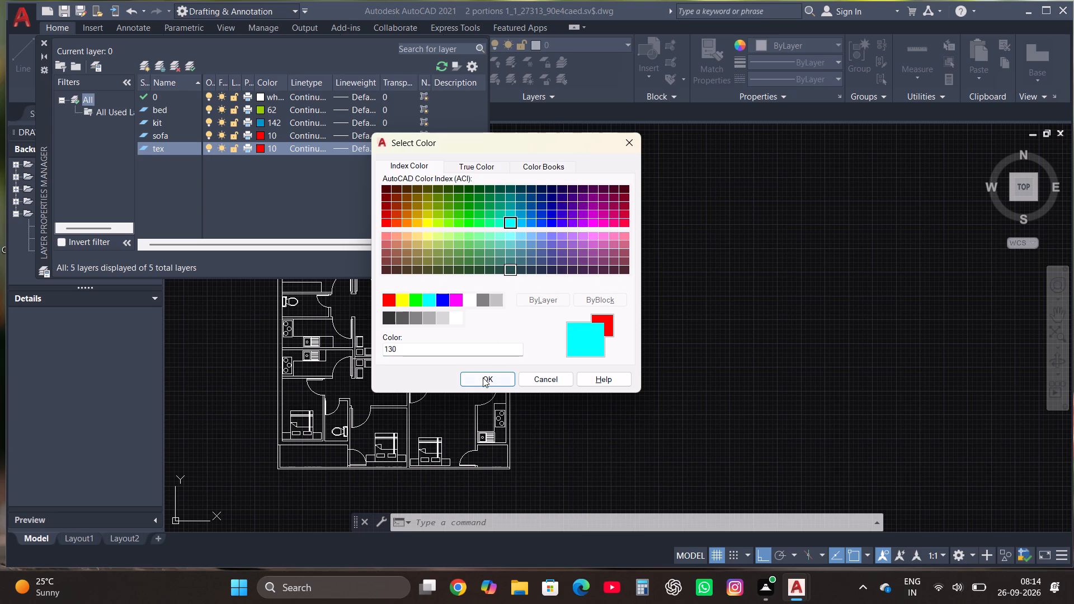
left_click(483, 377)
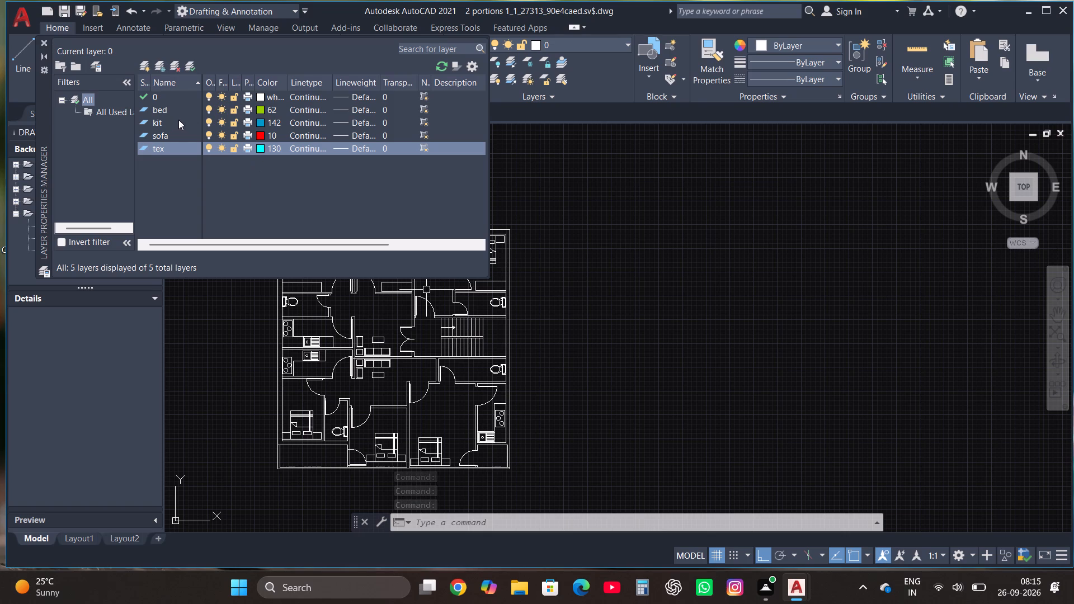
Create a new layer named ward with index color 191 and close the layer manager.
left_click(145, 69)
type("ward")
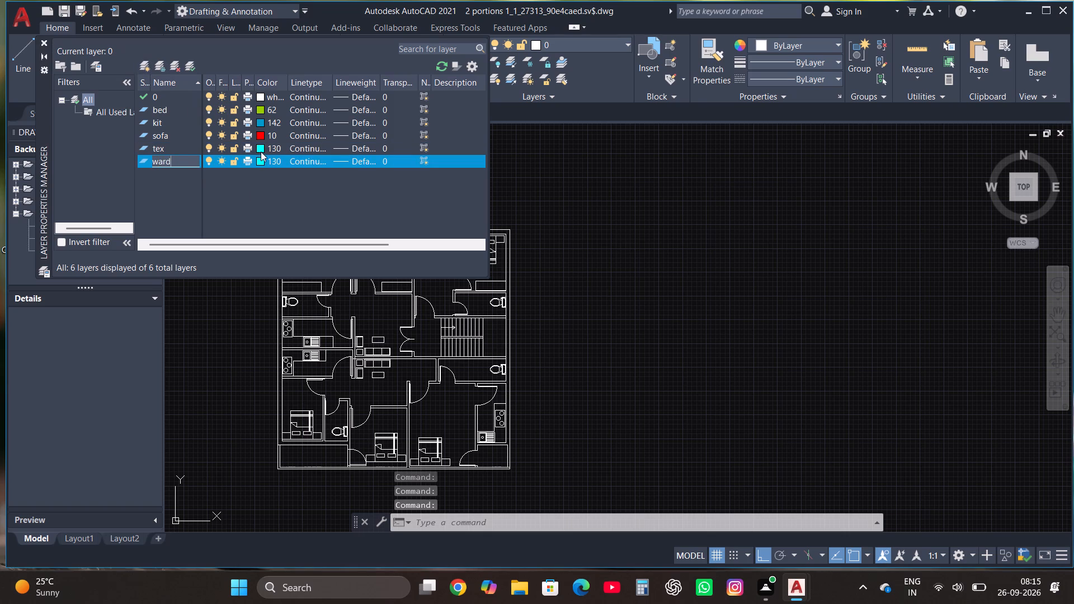
left_click(260, 162)
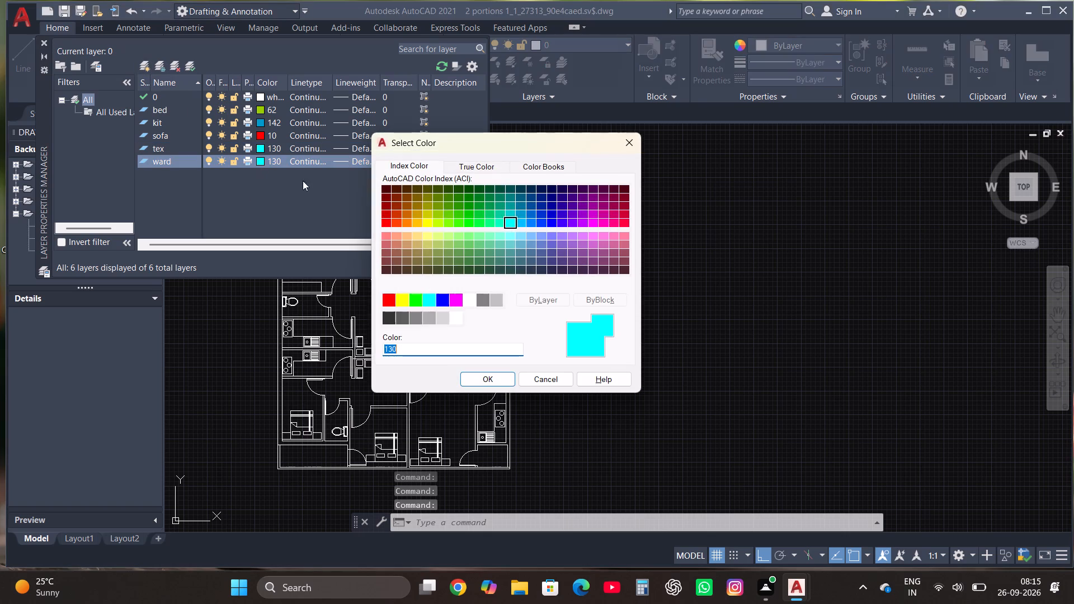
left_click(573, 234)
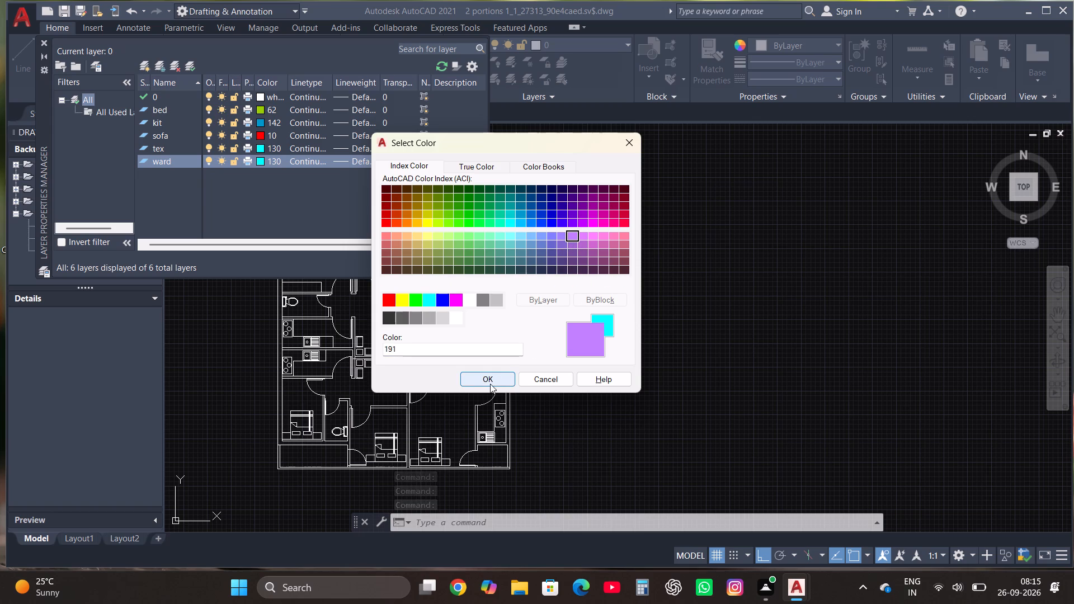
left_click(488, 384)
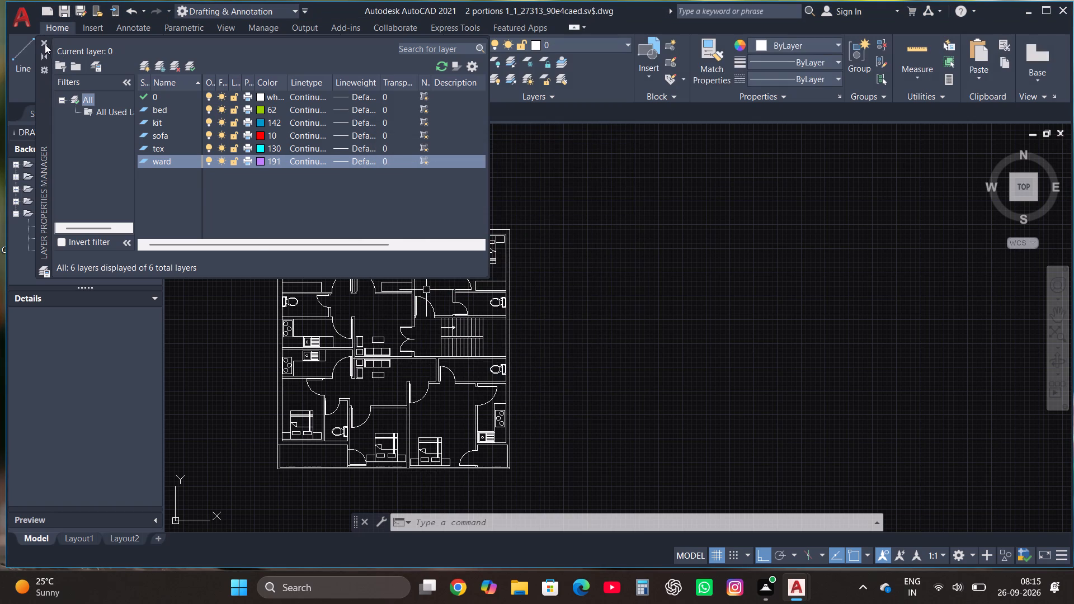
left_click(45, 43)
Draw a 2' deep line outline along the plan's north side, from the northwest outer corner across to the northeast corner and back down.
scroll(431, 271, "down", 1)
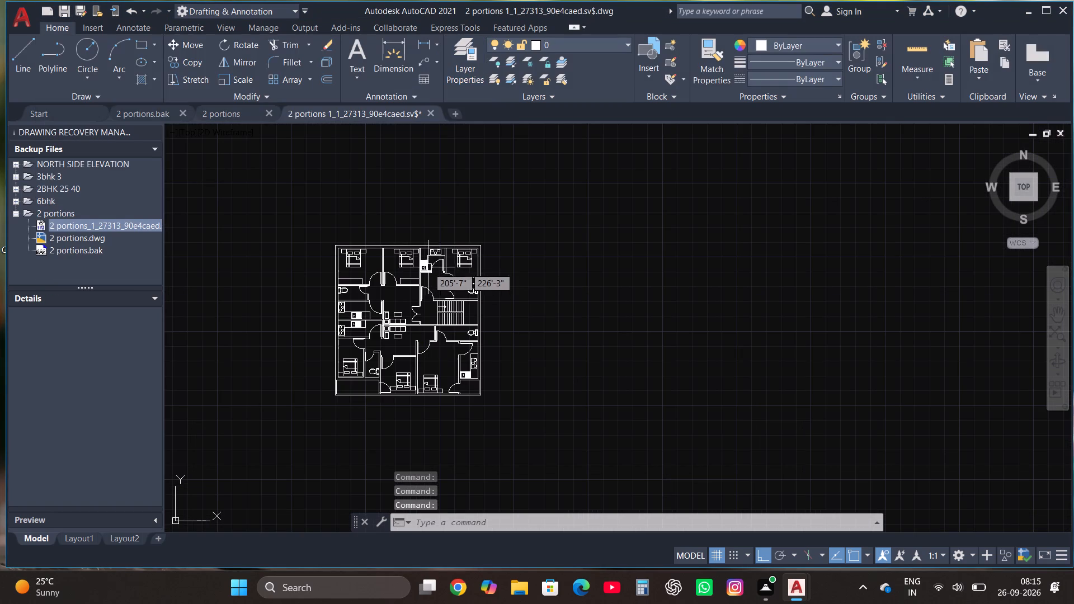
scroll(412, 257, "up", 2)
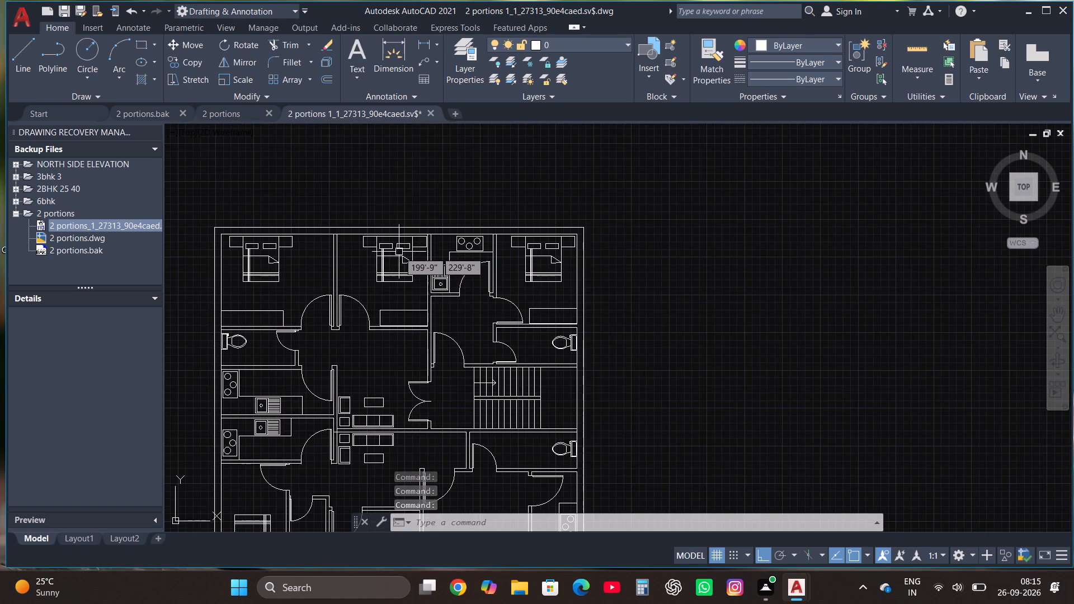
scroll(397, 258, "down", 2)
scroll(320, 240, "up", 3)
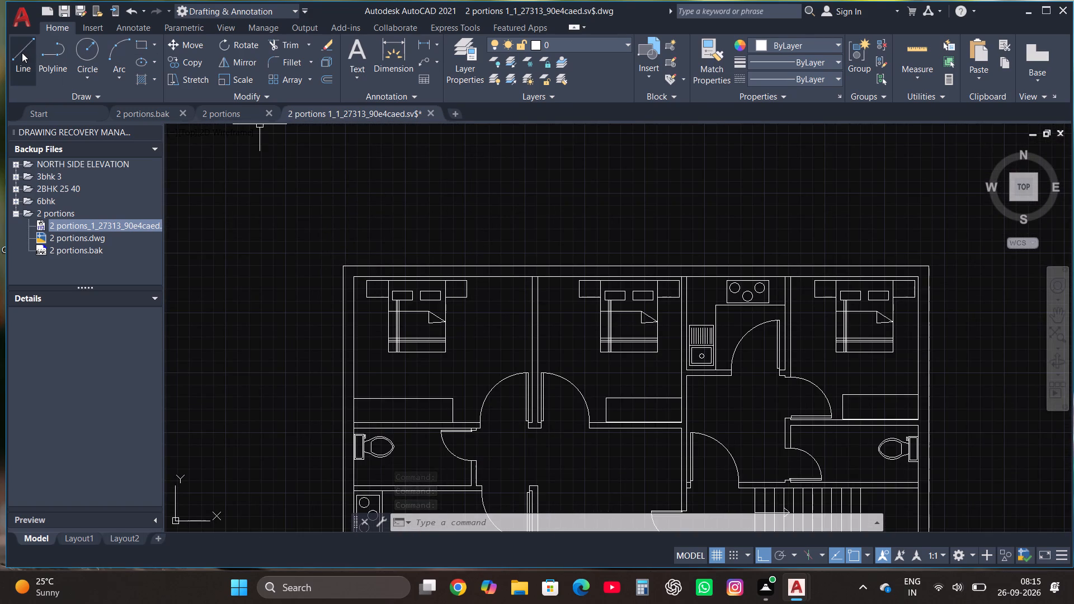
left_click(22, 53)
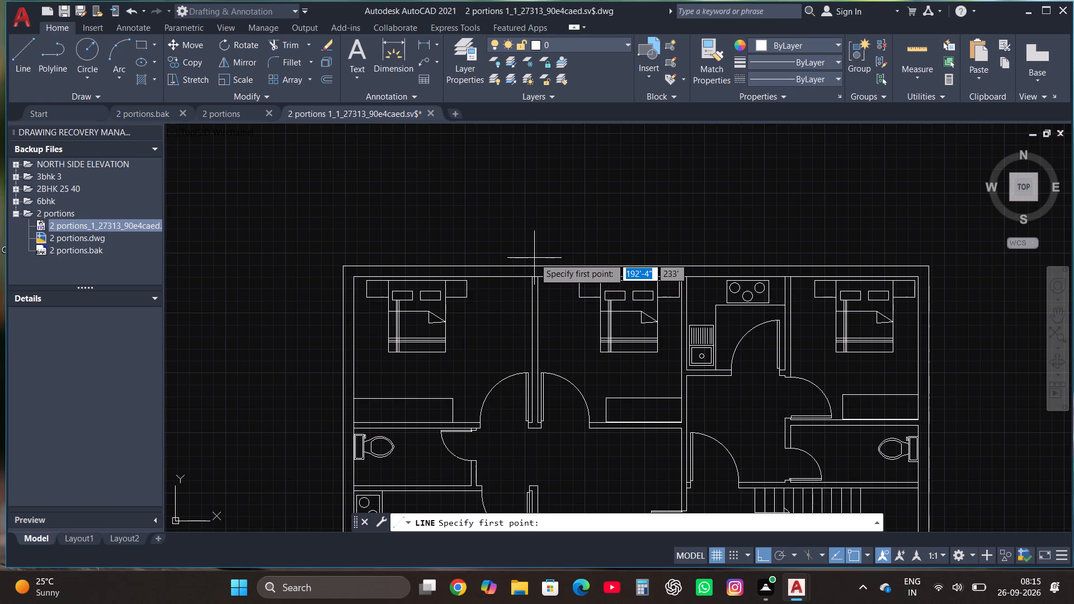
left_click(340, 263)
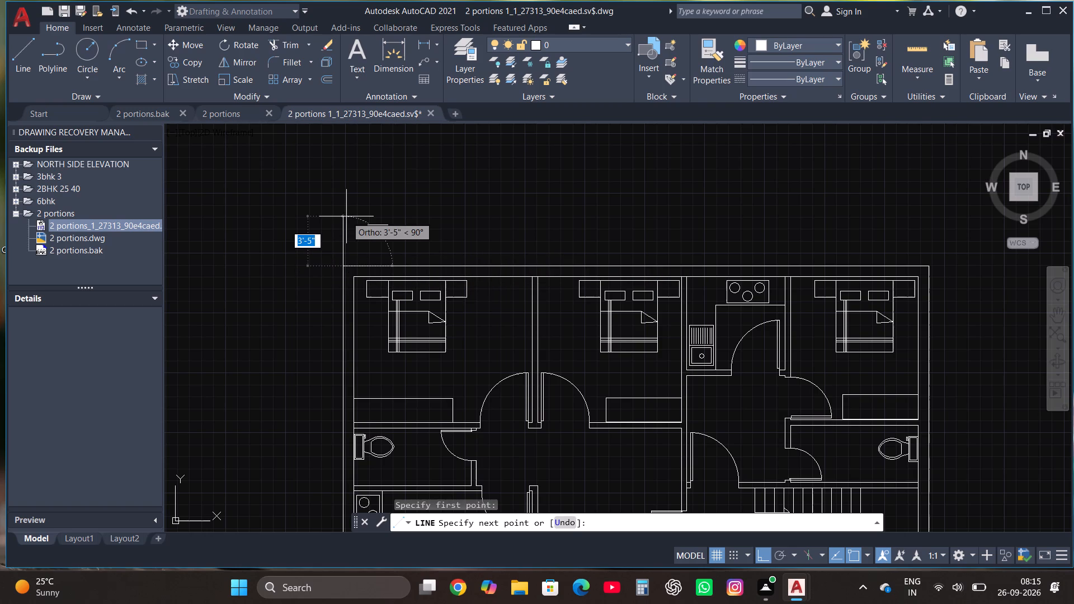
type("2'")
key("Return")
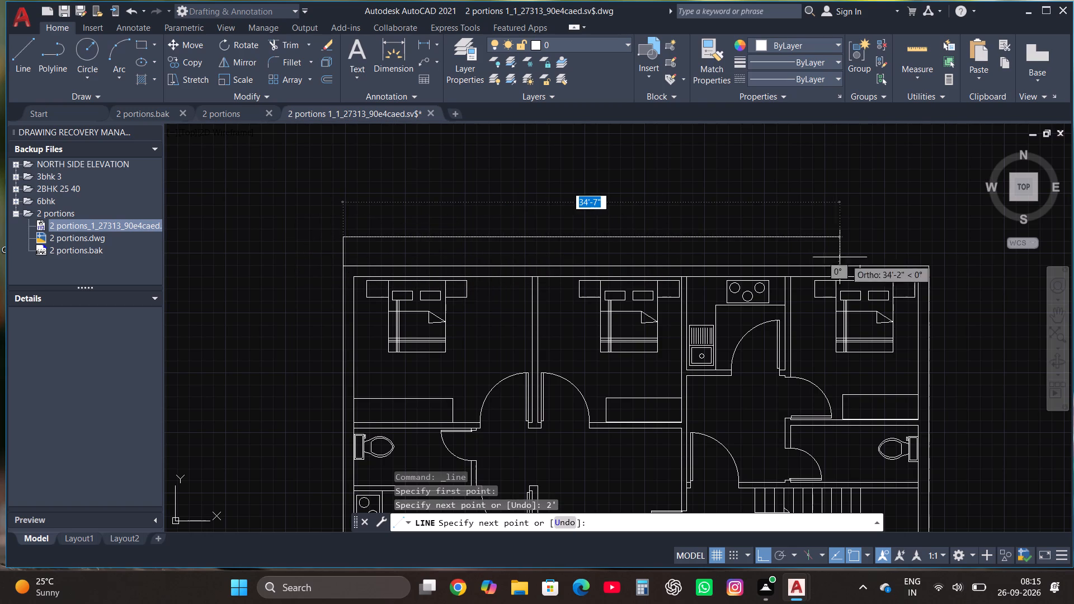
scroll(633, 238, "down", 2)
scroll(731, 221, "up", 2)
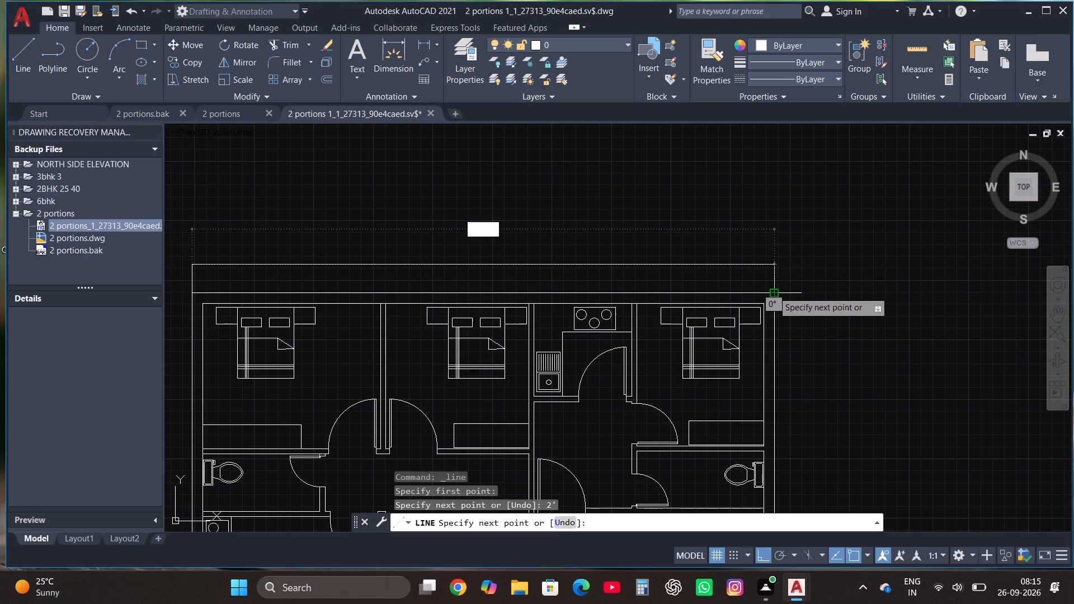
left_click(771, 283)
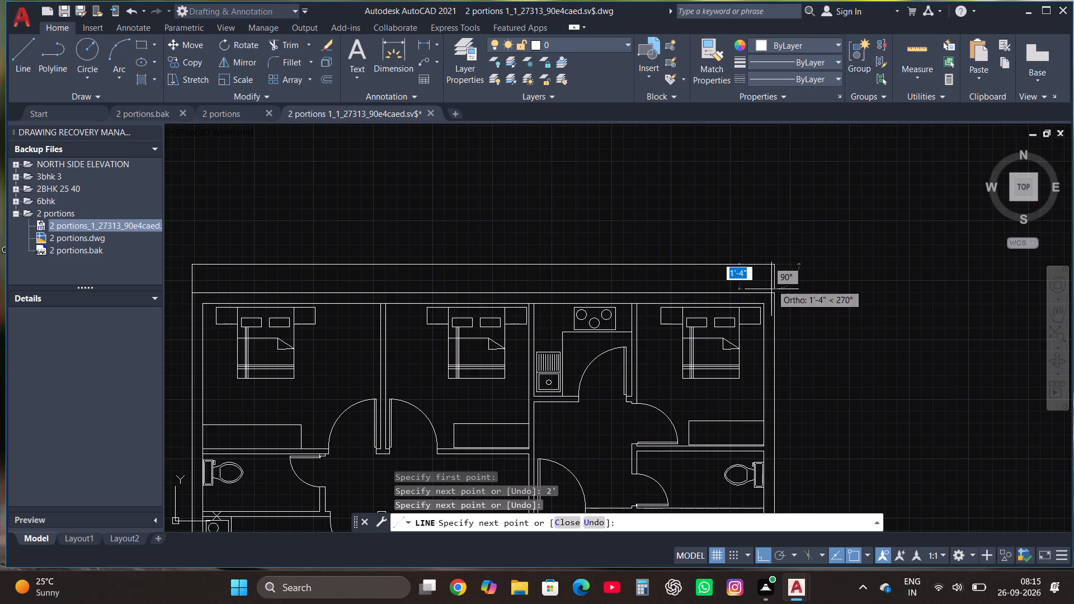
left_click(771, 320)
key("Escape")
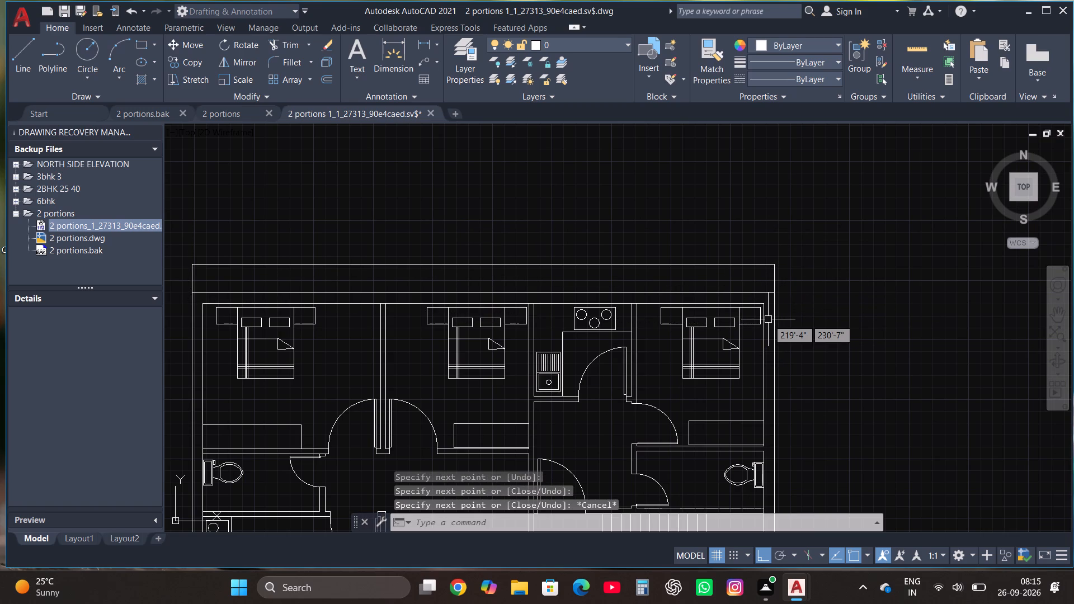
Draw lines from the northeast outer corner 1'6" east, down the plan's full east side, and back to the south wall.
left_click(21, 44)
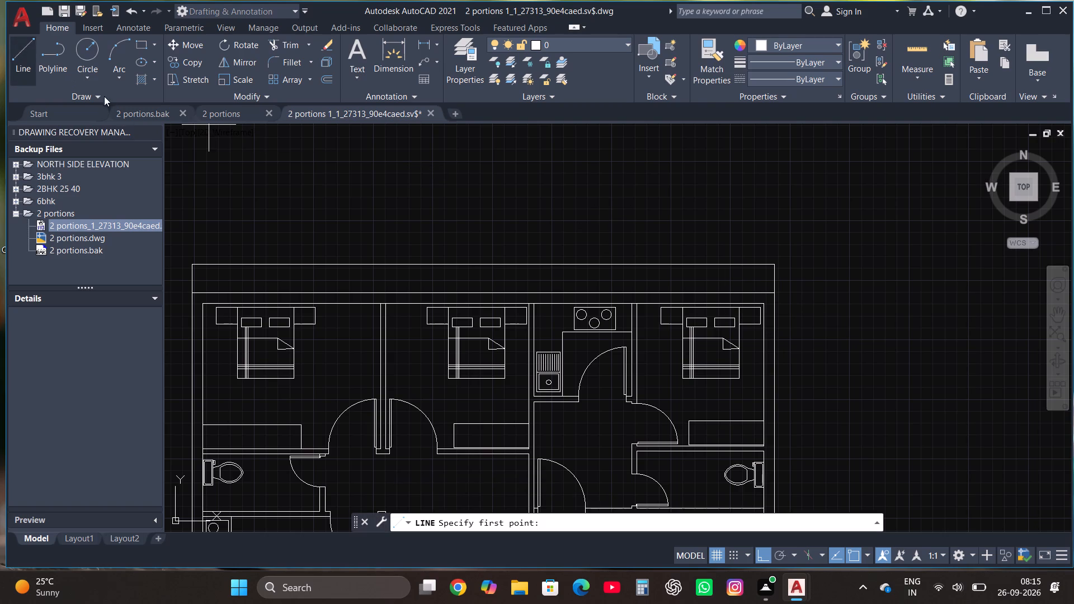
scroll(190, 219, "down", 1)
scroll(549, 260, "up", 1)
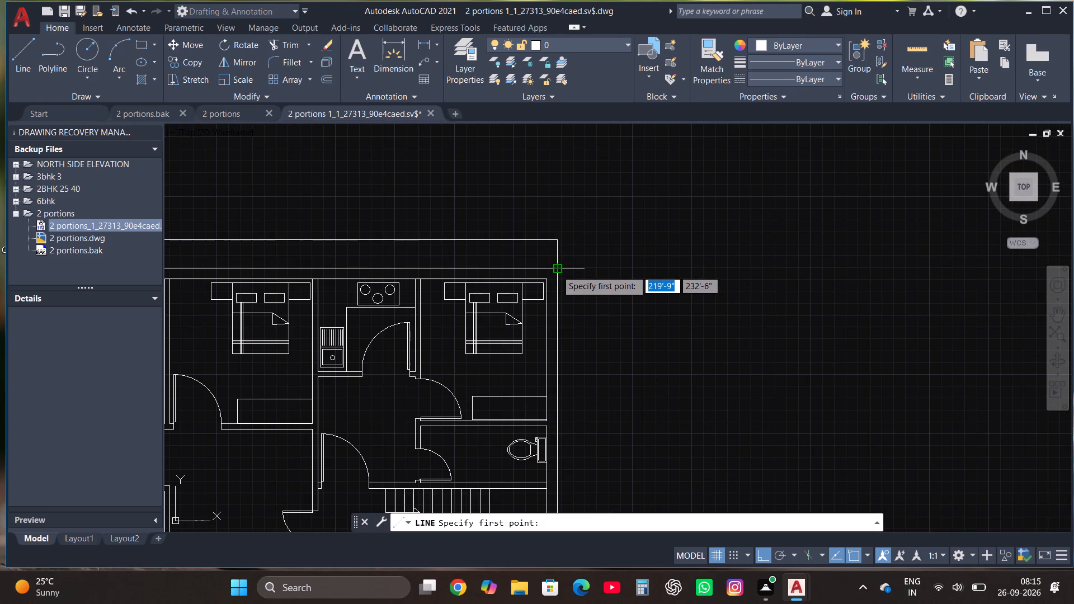
left_click(557, 270)
type("1'6\"")
key("Return")
scroll(624, 263, "down", 2)
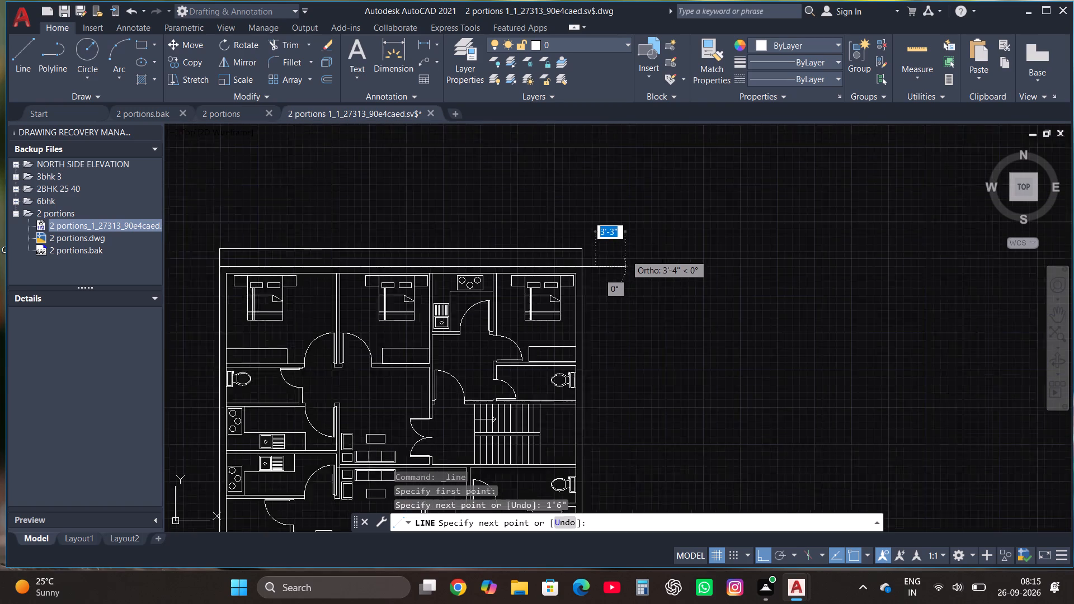
scroll(605, 400, "down", 1)
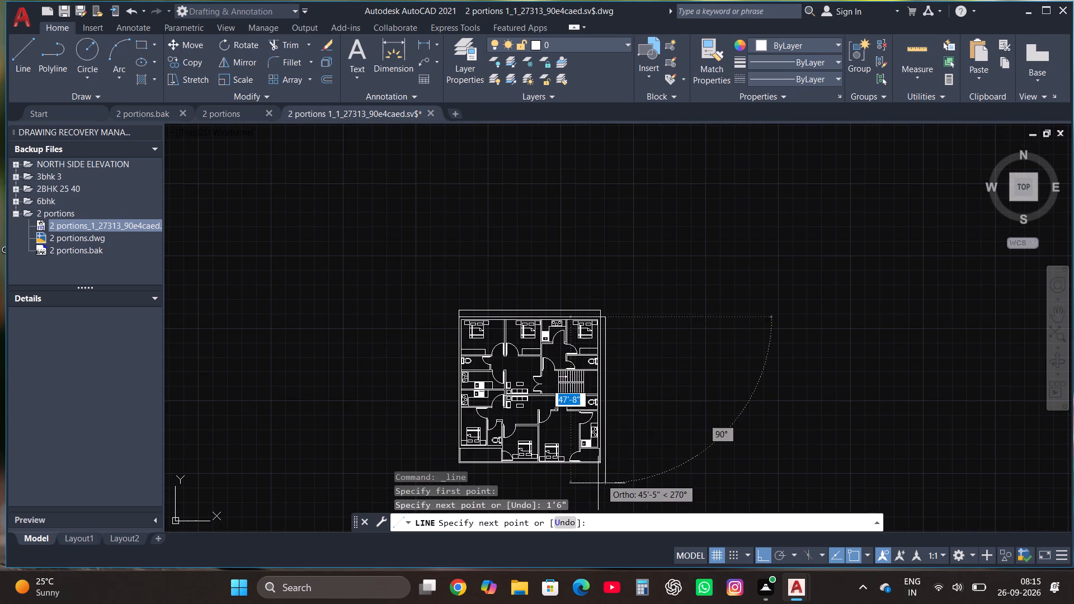
scroll(598, 483, "up", 4)
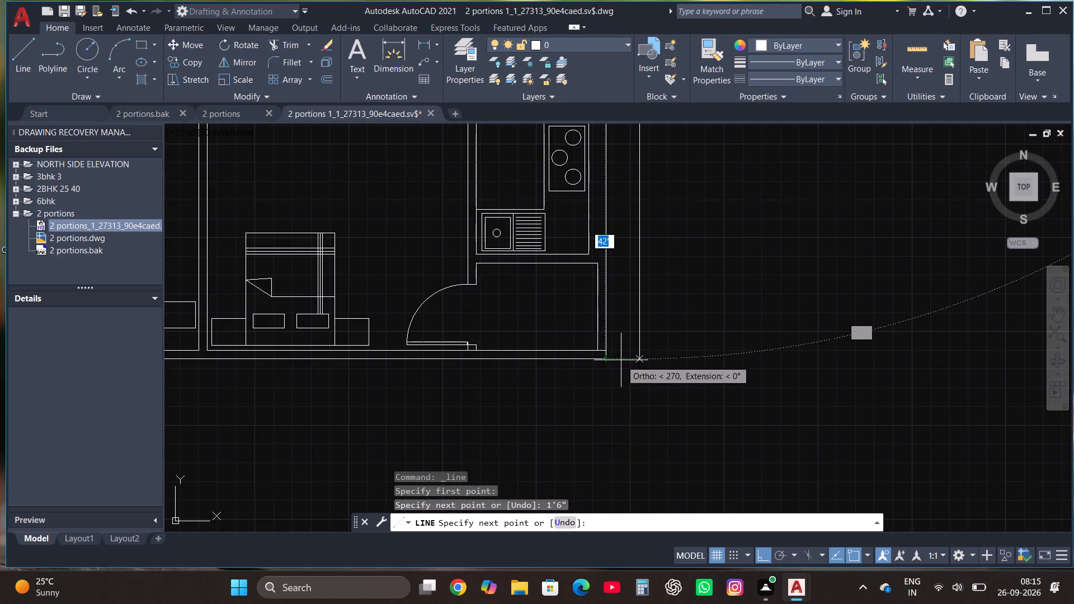
left_click(621, 360)
left_click(590, 368)
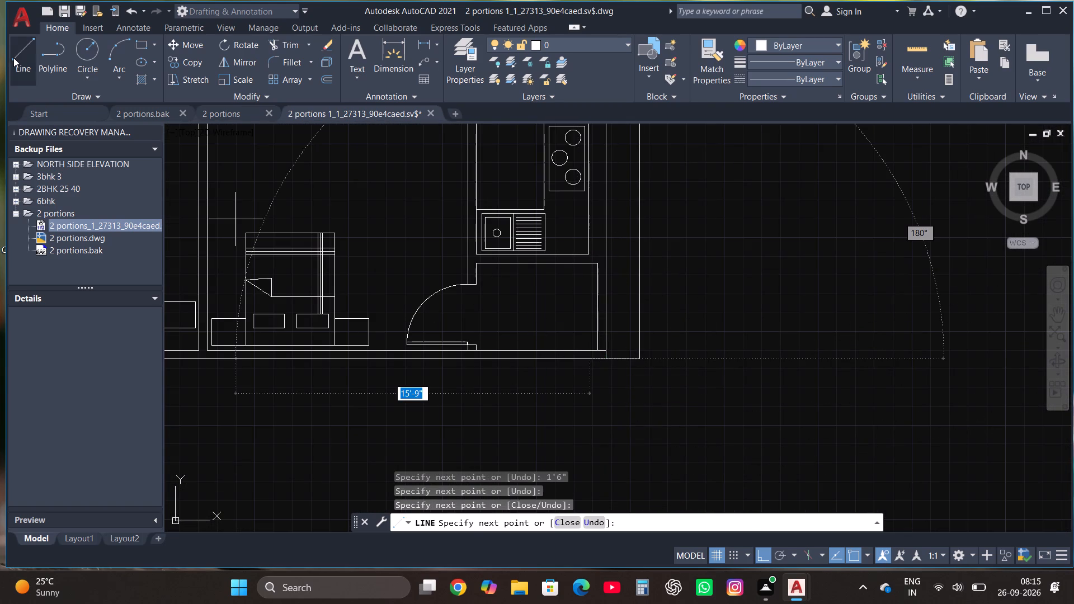
Draw lines from the southeast outer corner 1'6" south, west along the full south side, and back up to the building's west wall.
left_click(13, 58)
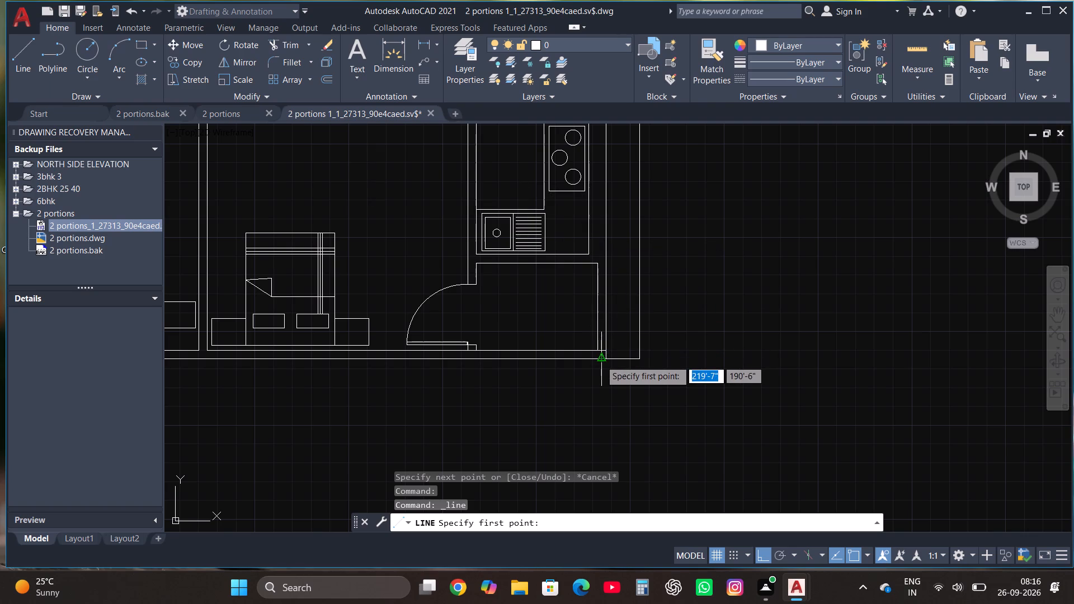
left_click(607, 357)
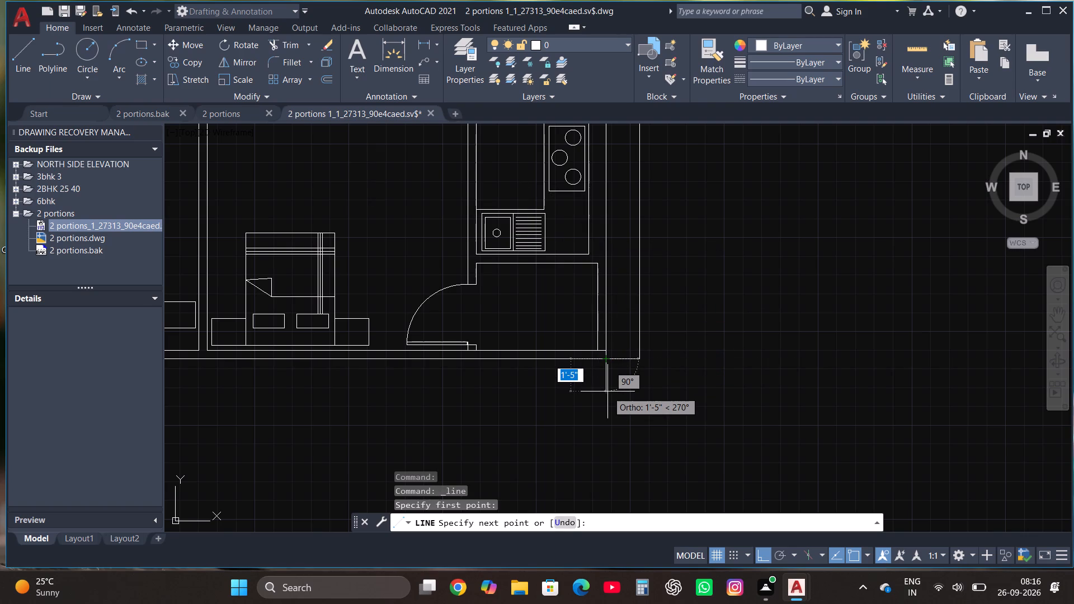
type("1'6\"")
key("Return")
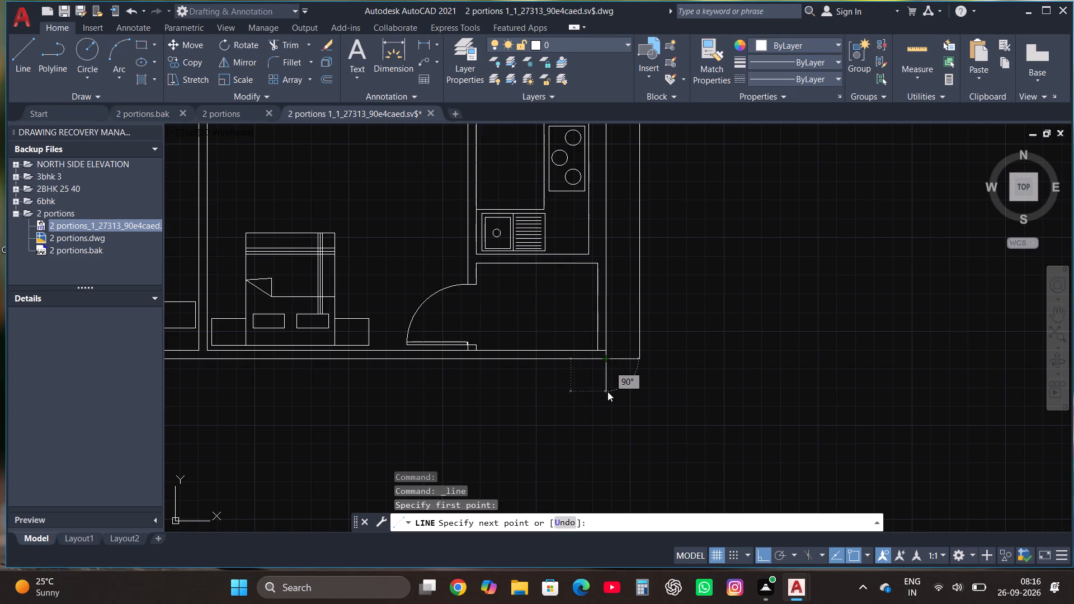
scroll(607, 391, "down", 5)
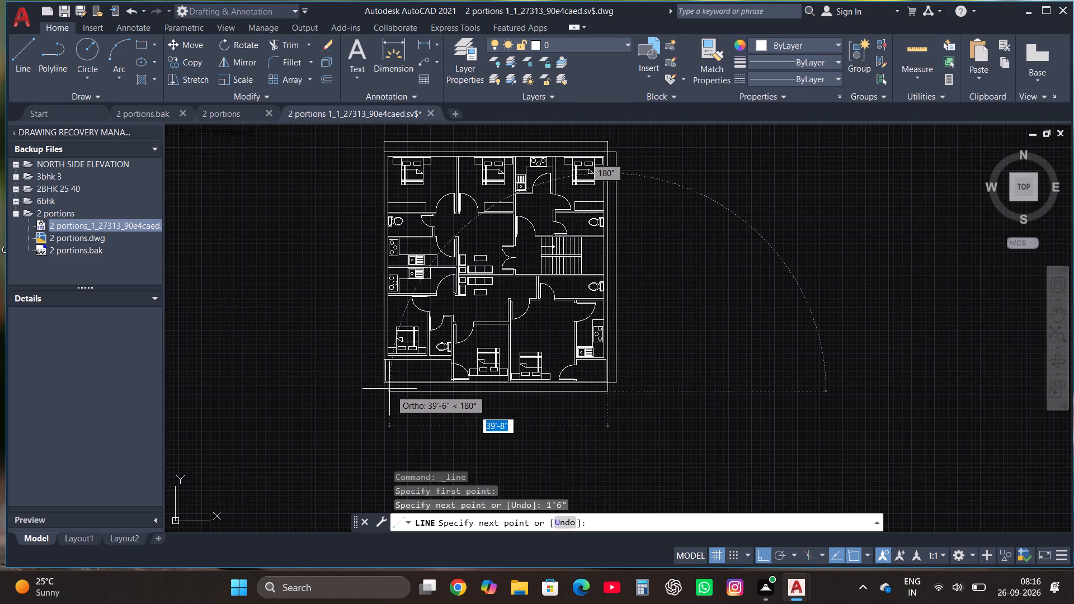
scroll(389, 389, "up", 3)
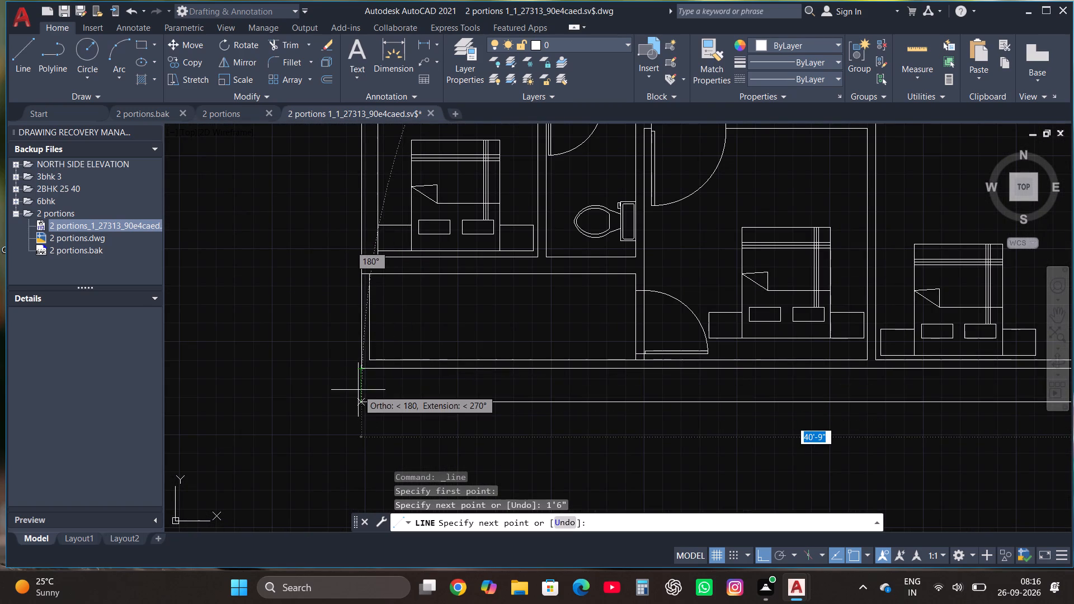
left_click(358, 390)
left_click(368, 347)
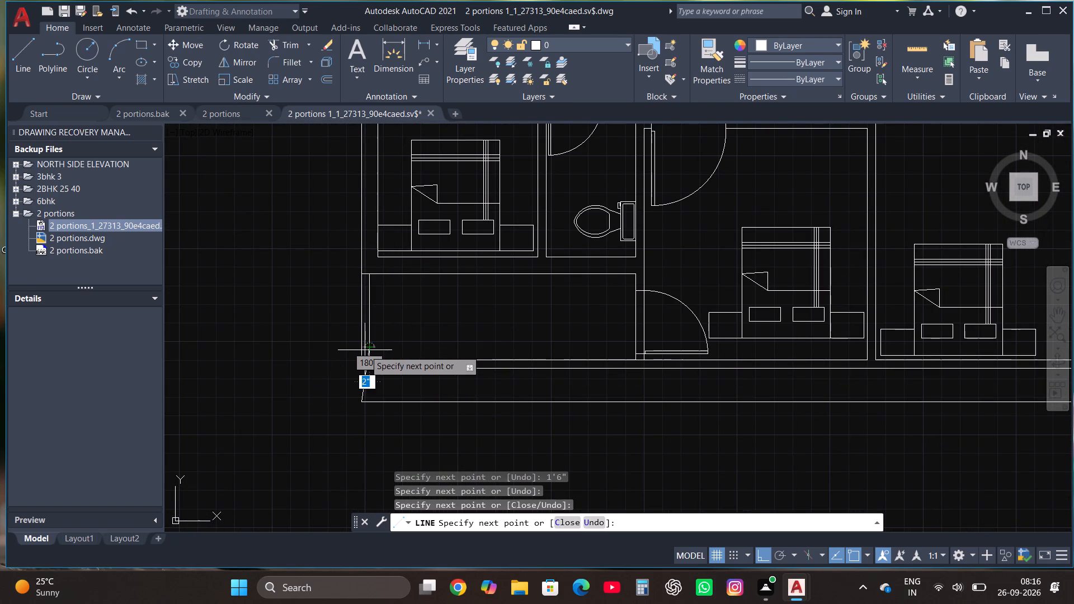
key("ctrl+z")
left_click(361, 332)
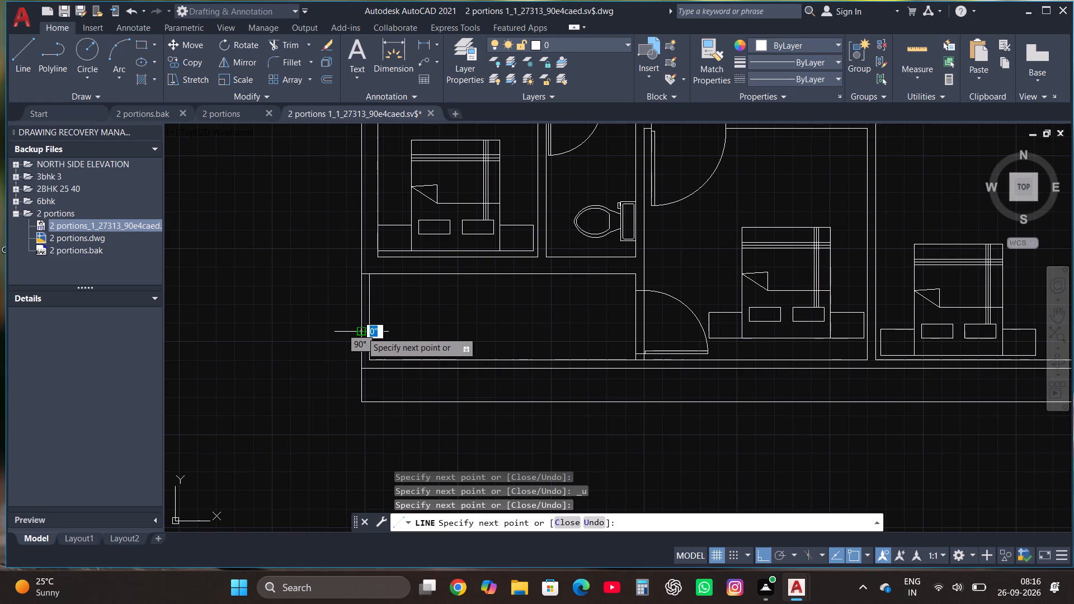
key("Escape")
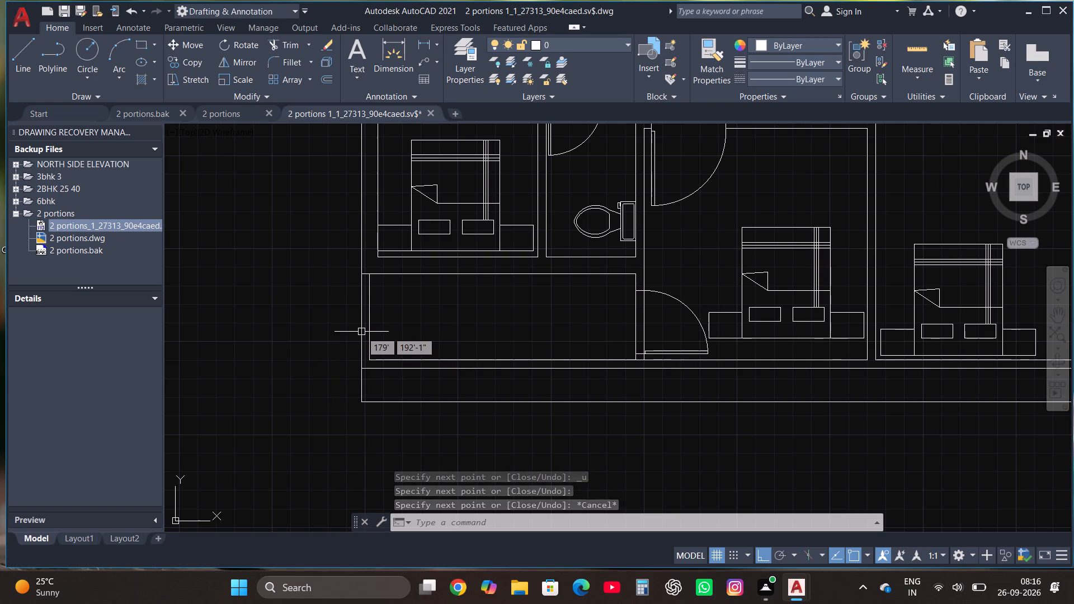
Draw lines from the southwest outer corner 2' west and north along the full west side to near the north outline's level.
left_click(25, 53)
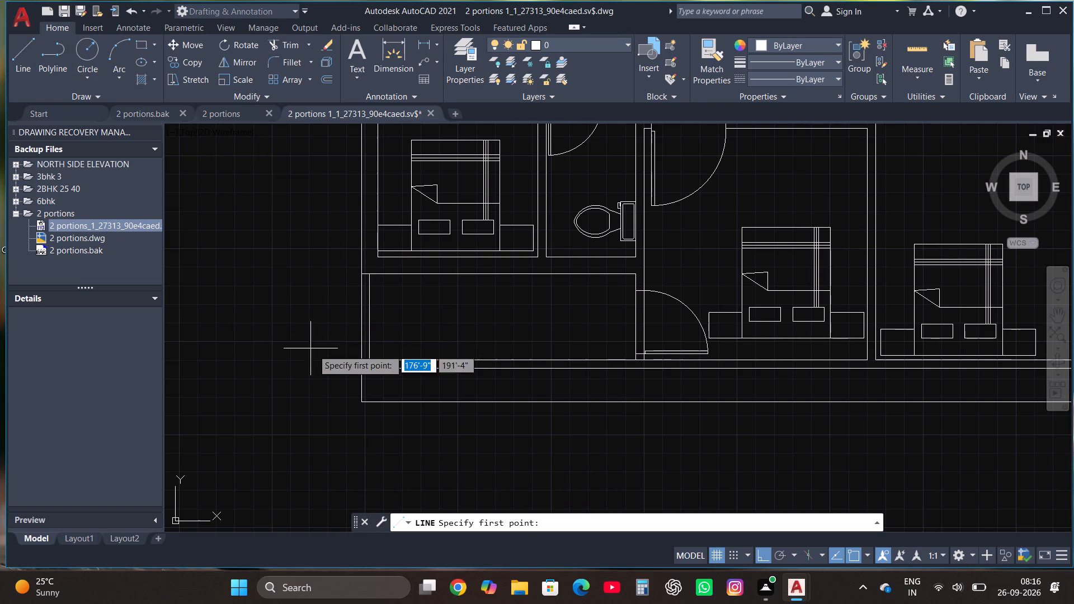
left_click(361, 371)
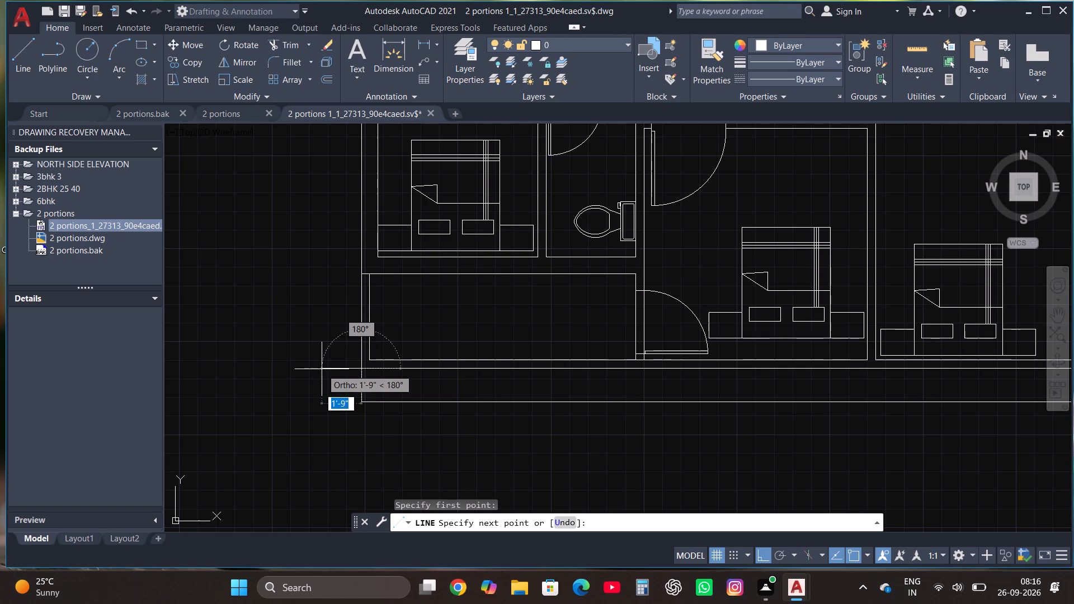
type("2'")
key("Return")
scroll(330, 370, "down", 2)
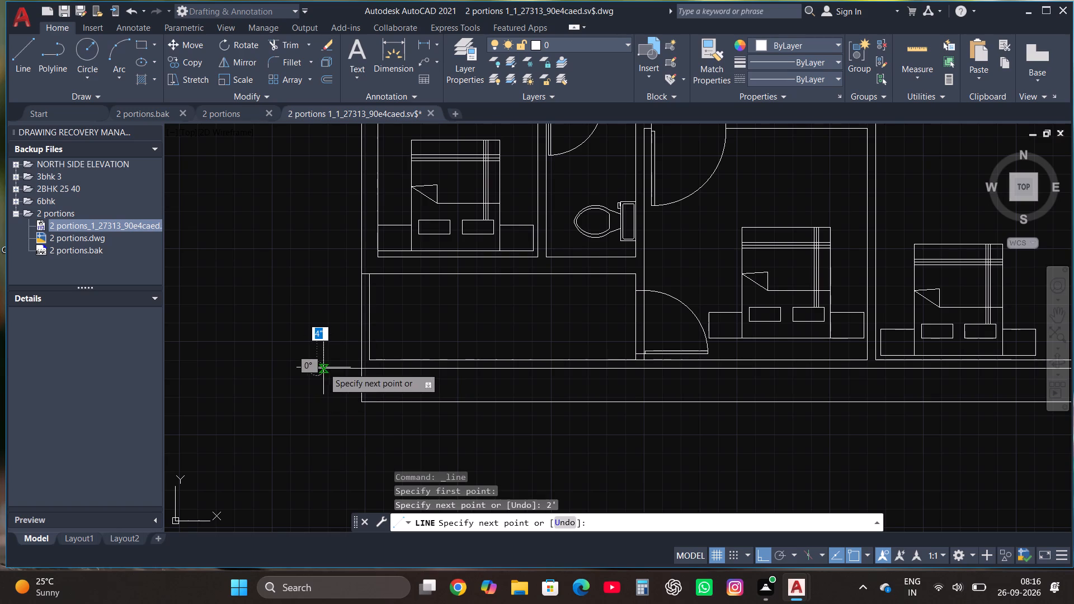
scroll(330, 370, "down", 4)
scroll(339, 217, "up", 5)
left_click(300, 221)
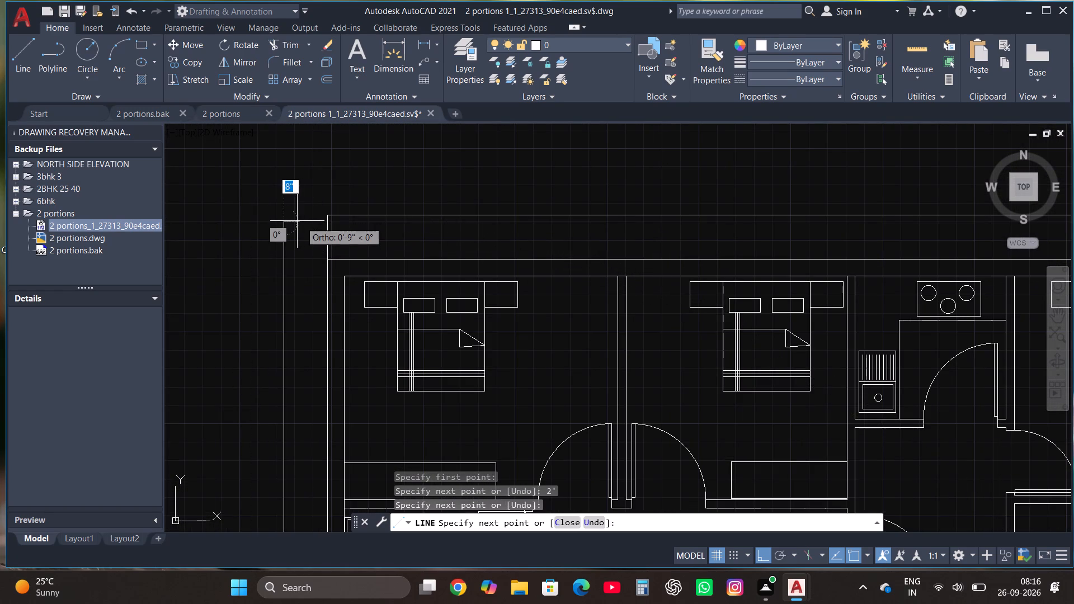
key("Escape")
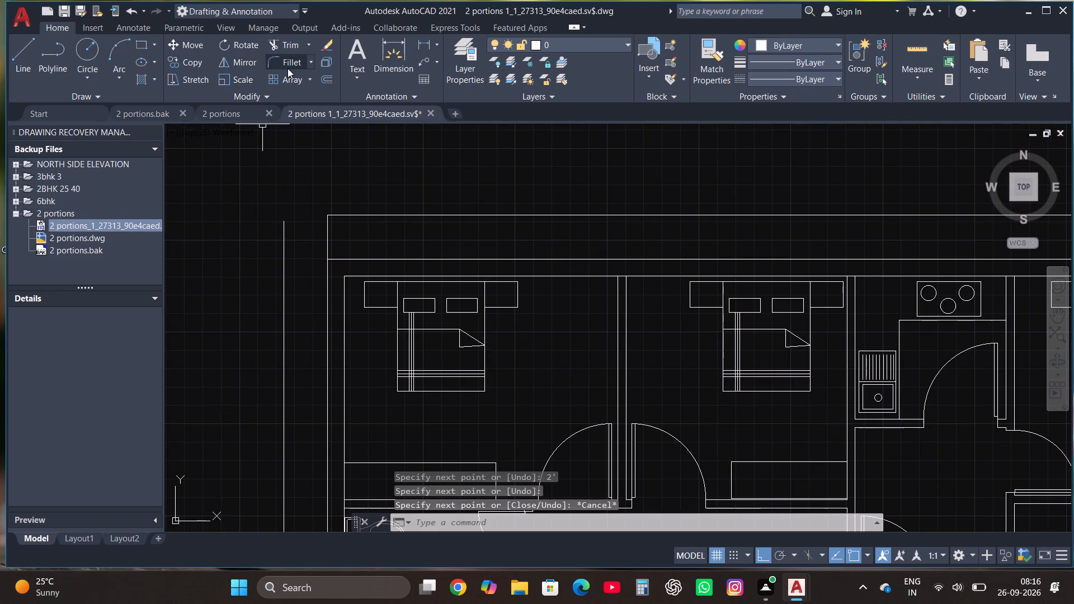
Fillet the outer outline's northwest and southwest corners so the west line meets the north and south lines.
left_click(288, 68)
left_click(396, 216)
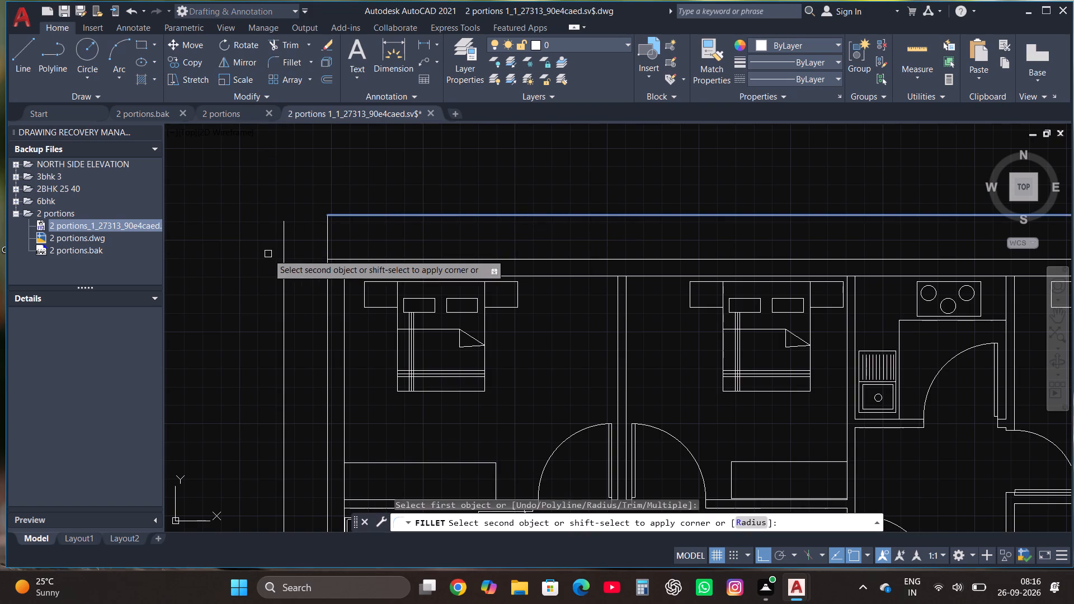
left_click(284, 272)
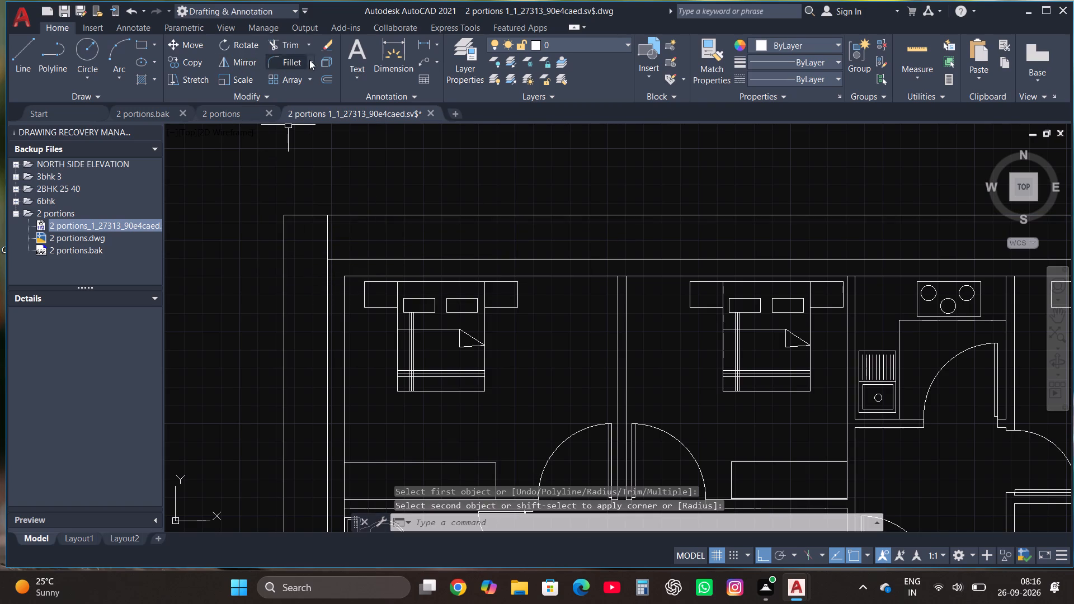
left_click(293, 62)
scroll(459, 167, "down", 3)
scroll(482, 228, "down", 2)
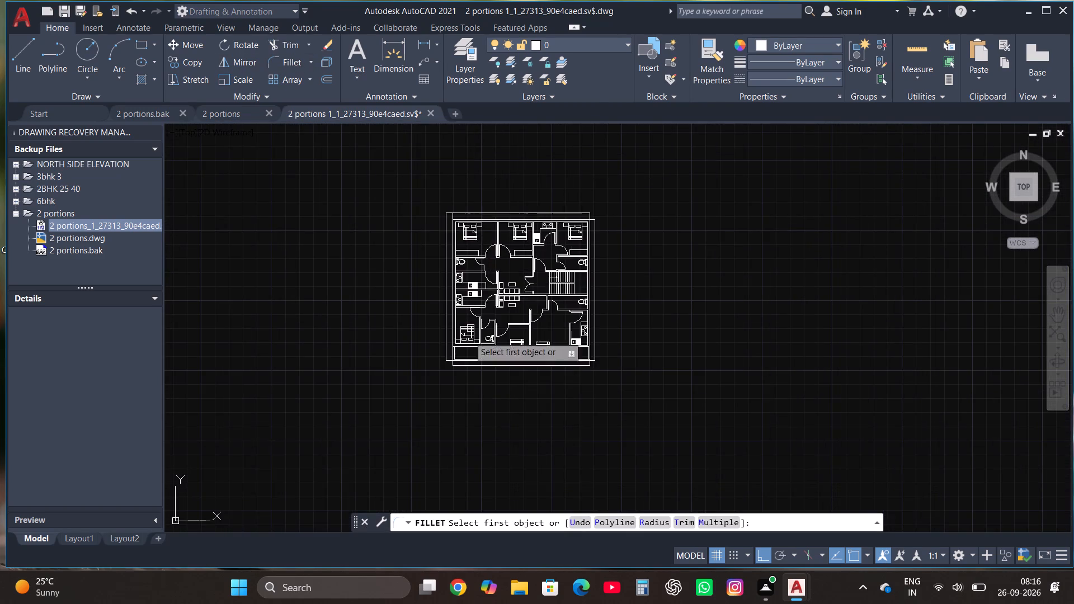
scroll(447, 383, "up", 2)
left_click(442, 311)
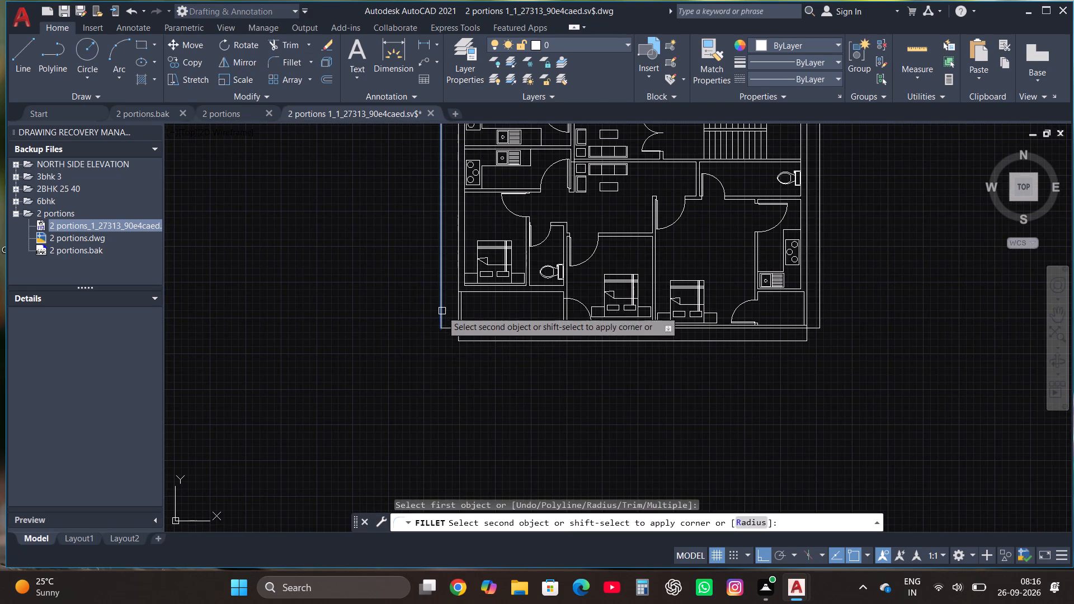
left_click(486, 339)
Fillet the outer outline's southeast and northeast corners so the east line meets the south and north lines.
scroll(454, 389, "down", 1)
scroll(698, 342, "up", 3)
left_click(290, 58)
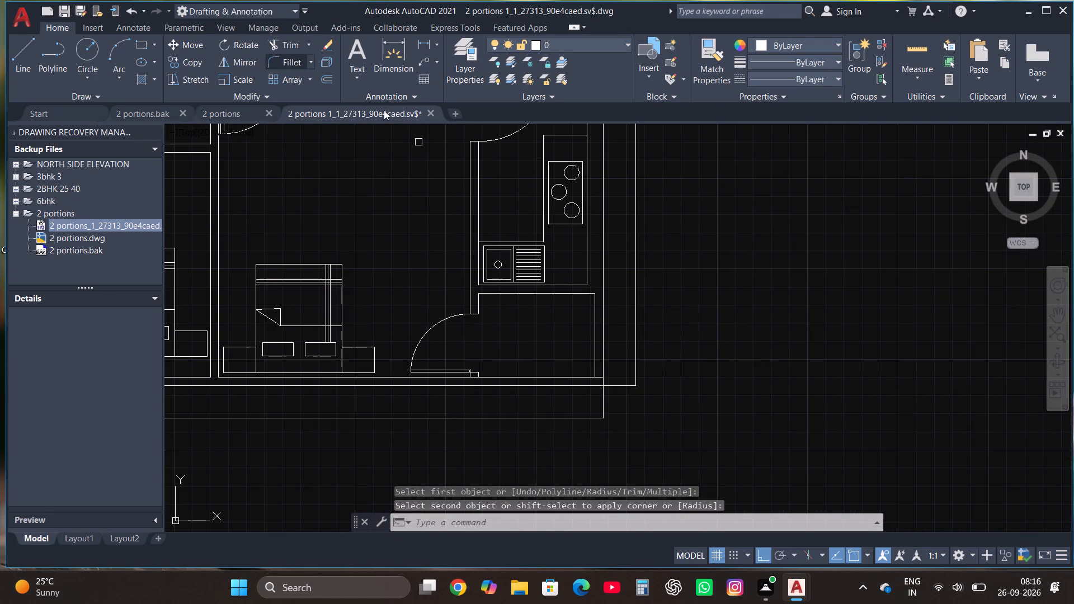
left_click(580, 417)
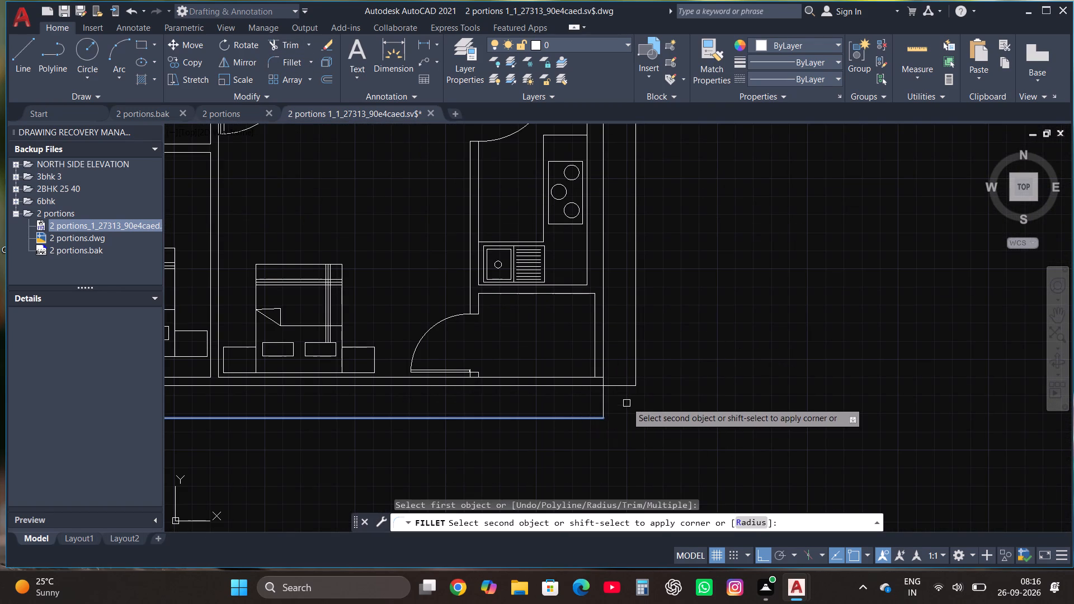
left_click(634, 363)
left_click(289, 62)
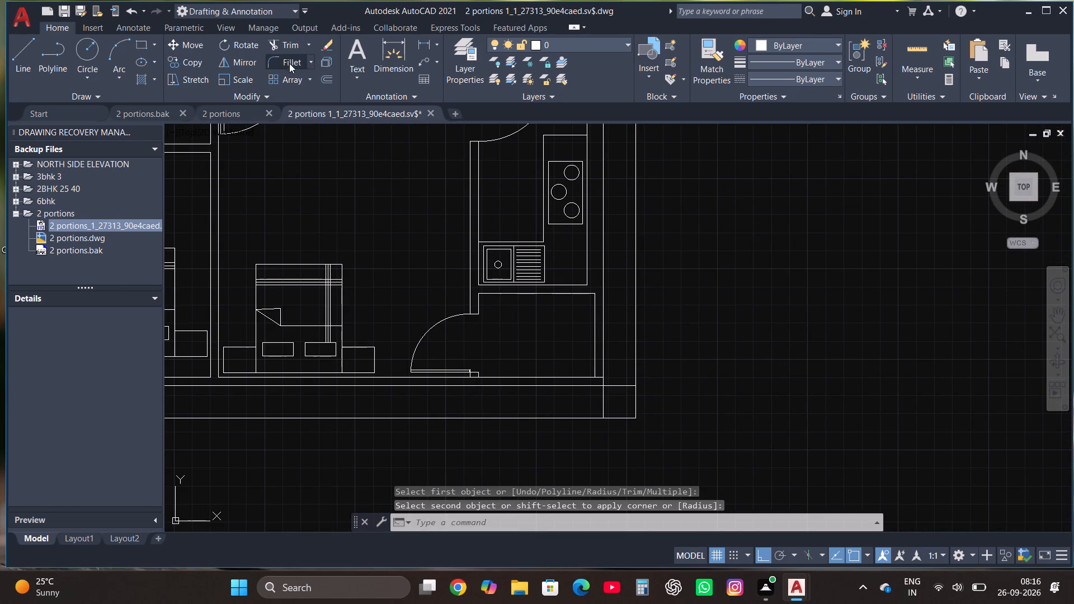
scroll(392, 346, "down", 4)
scroll(426, 206, "up", 3)
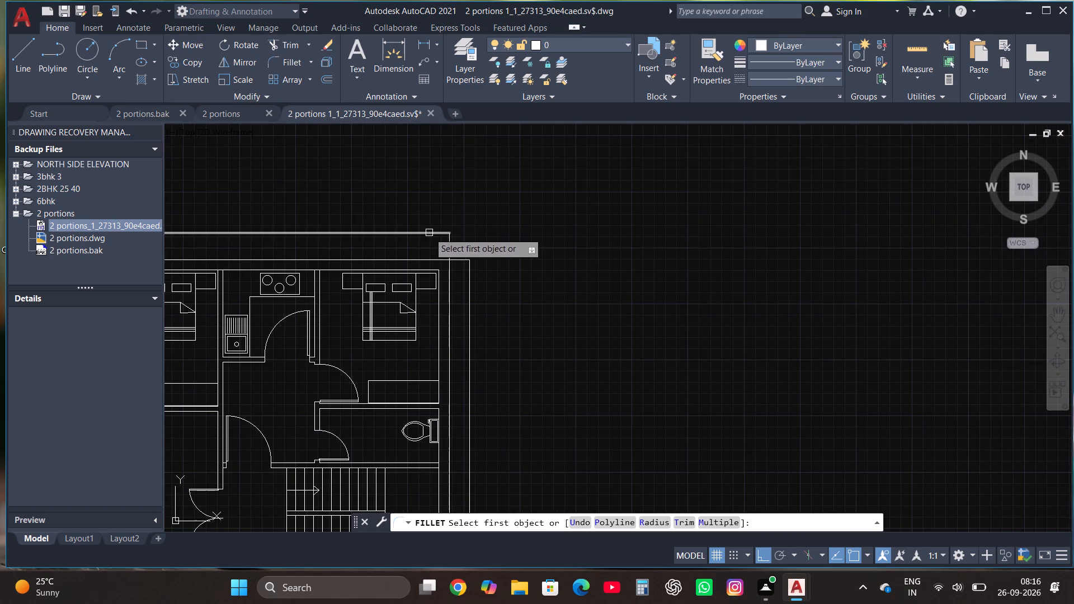
left_click(430, 234)
left_click(471, 286)
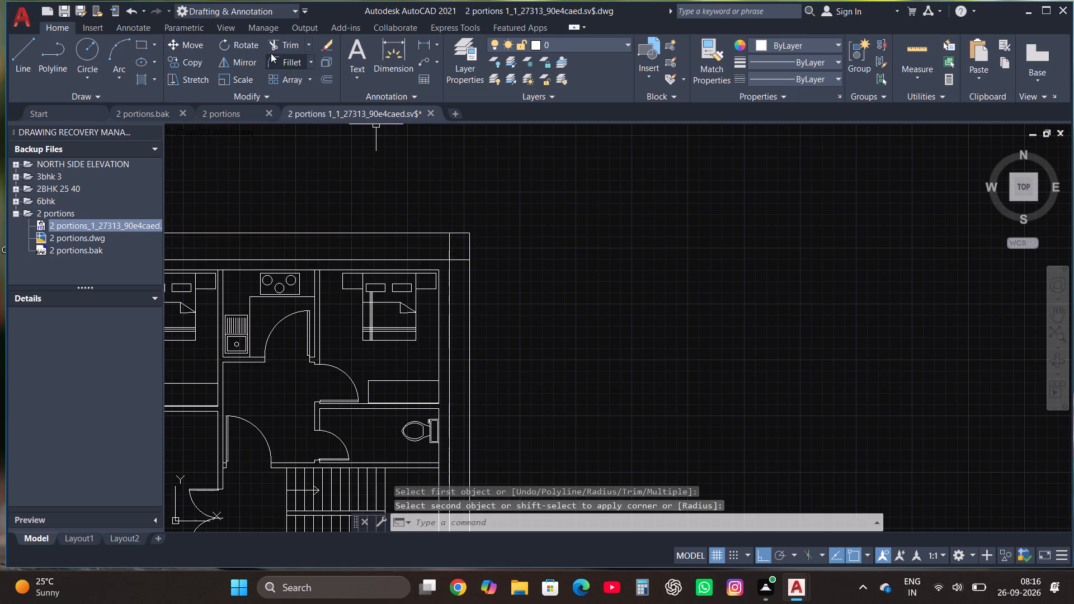
Trim the leftover line segments between the building and the outer outline at the northeast and northwest corners.
left_click(279, 40)
left_click(449, 247)
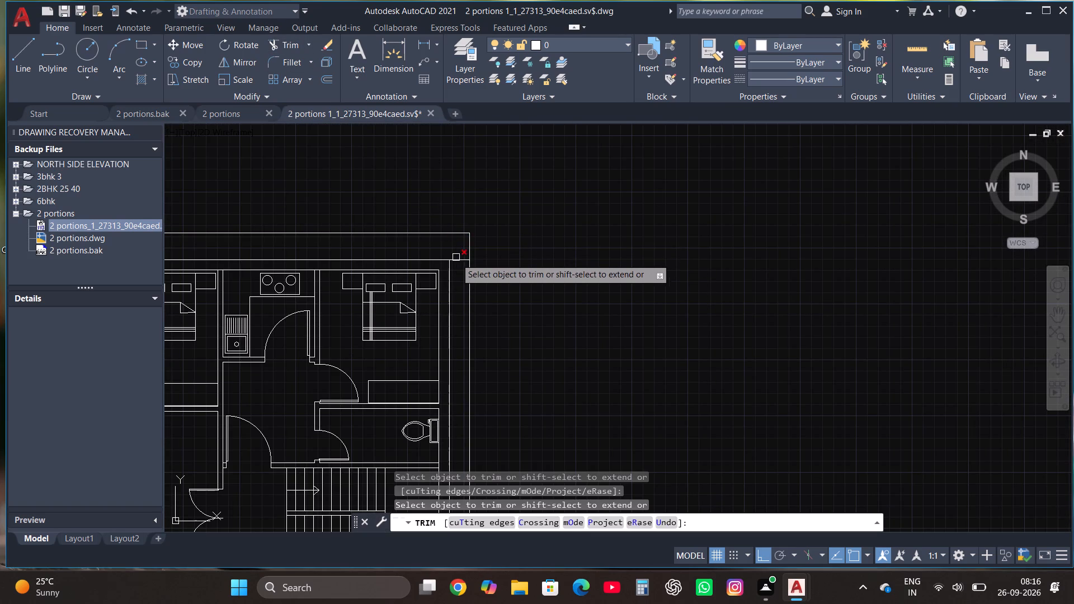
left_click(459, 263)
scroll(532, 258, "down", 2)
scroll(275, 255, "up", 3)
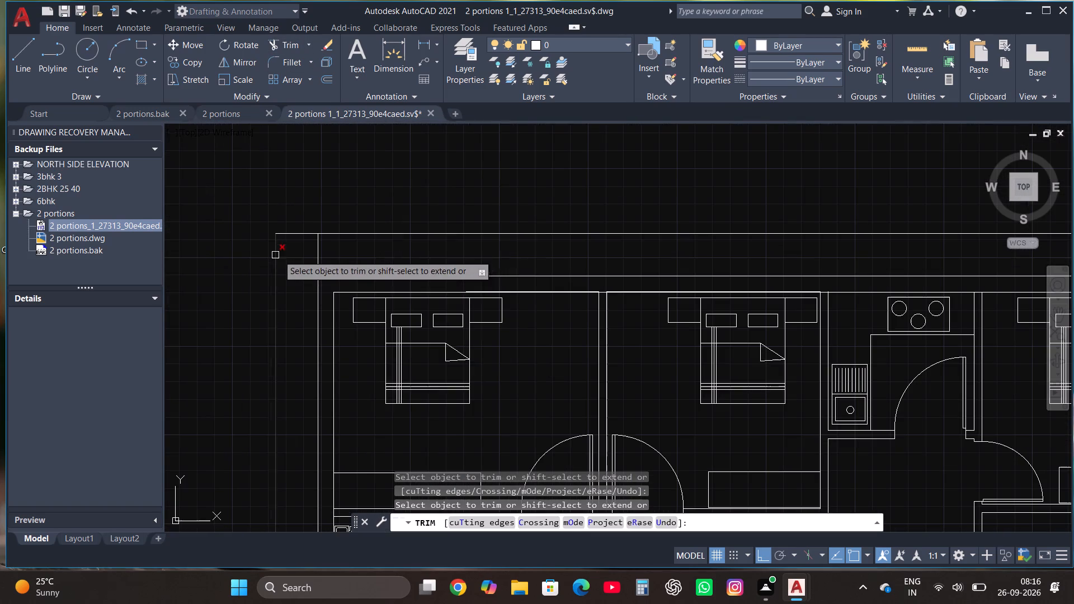
left_click(316, 255)
Trim the leftover line segments between the building and the outer outline at the southwest and southeast corners.
scroll(453, 234, "down", 4)
scroll(456, 294, "down", 2)
scroll(423, 363, "up", 4)
left_click(527, 364)
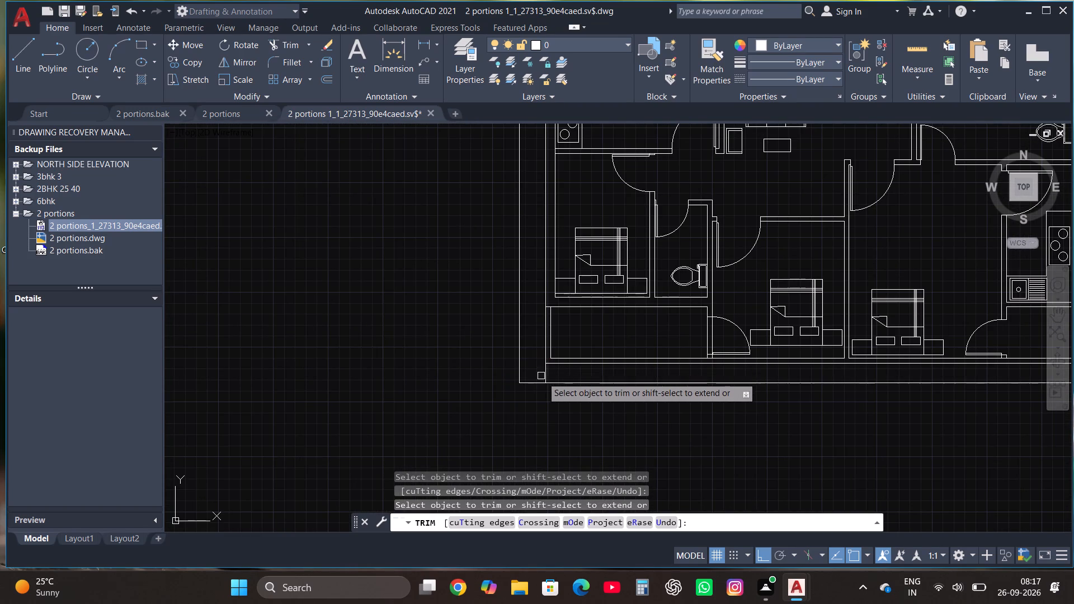
left_click(547, 374)
scroll(544, 372, "down", 2)
scroll(750, 369, "up", 1)
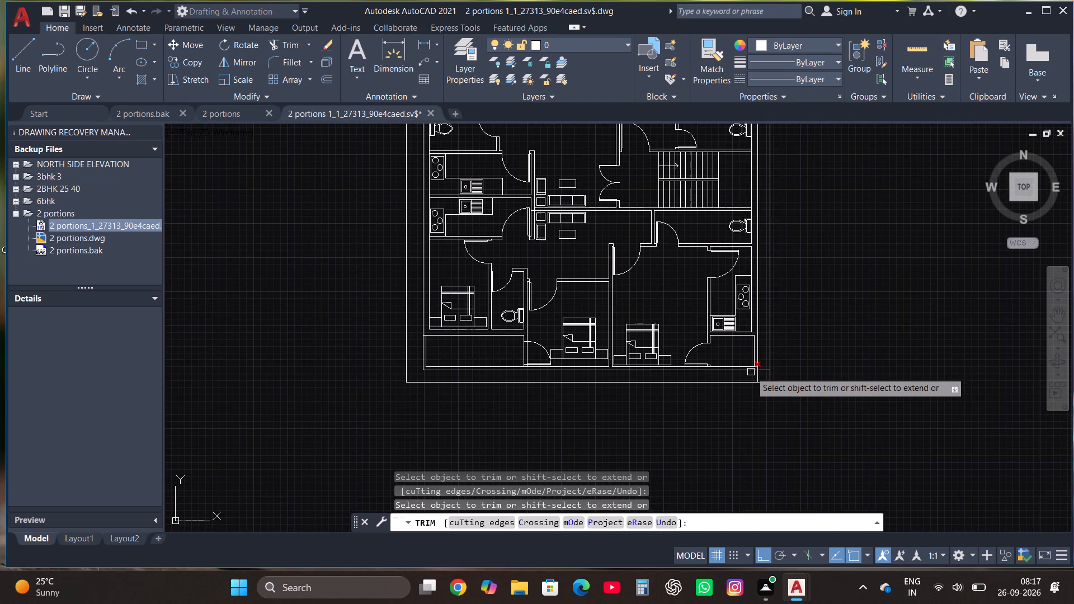
left_click(760, 377)
scroll(760, 375, "up", 2)
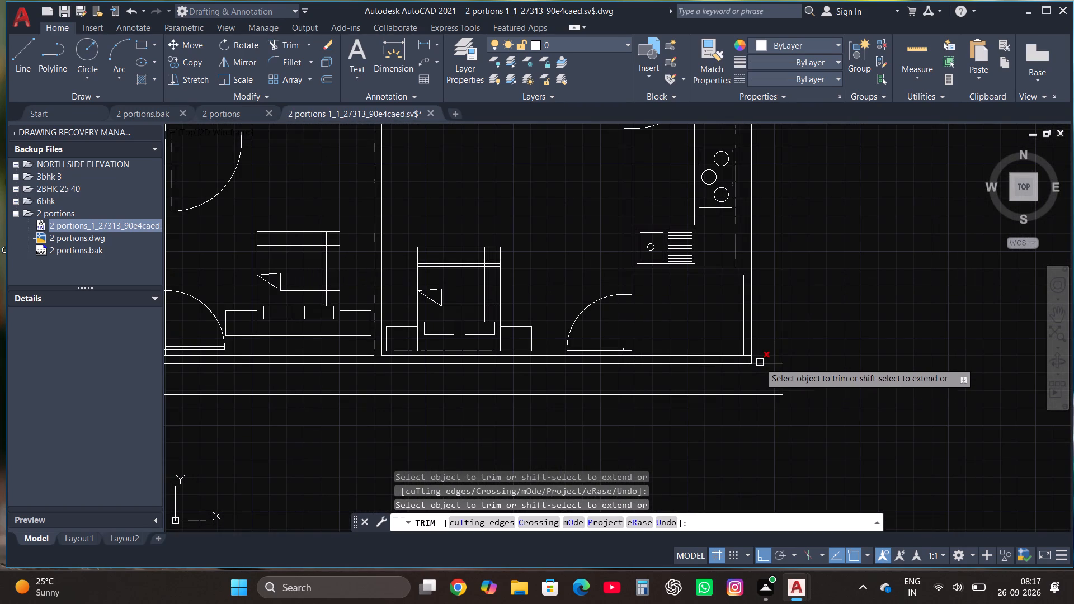
left_click(760, 362)
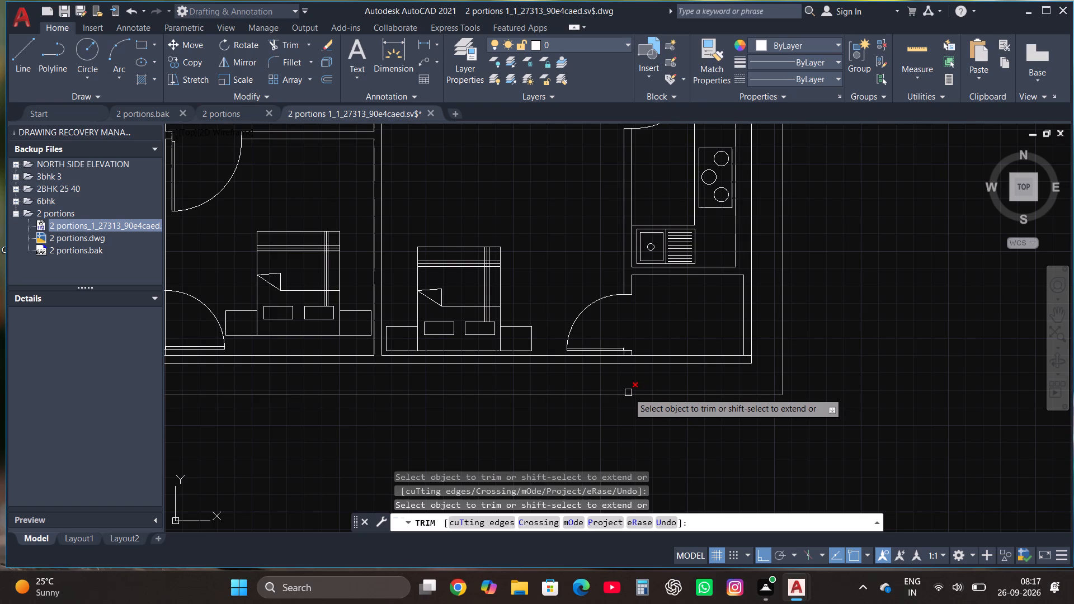
Create a new layer named wall with index color 174.
left_click(461, 49)
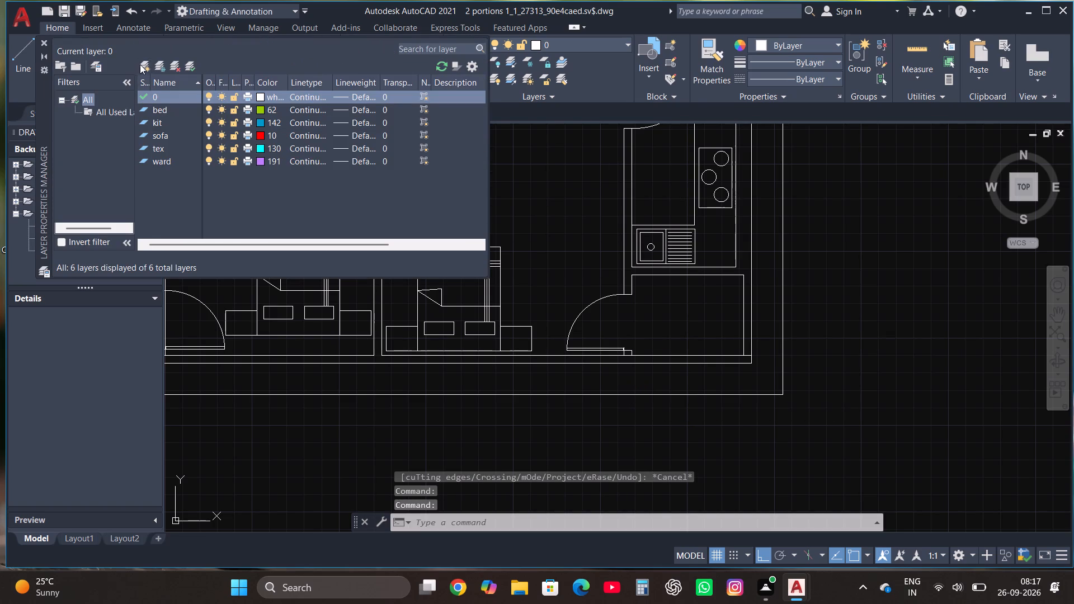
left_click(141, 64)
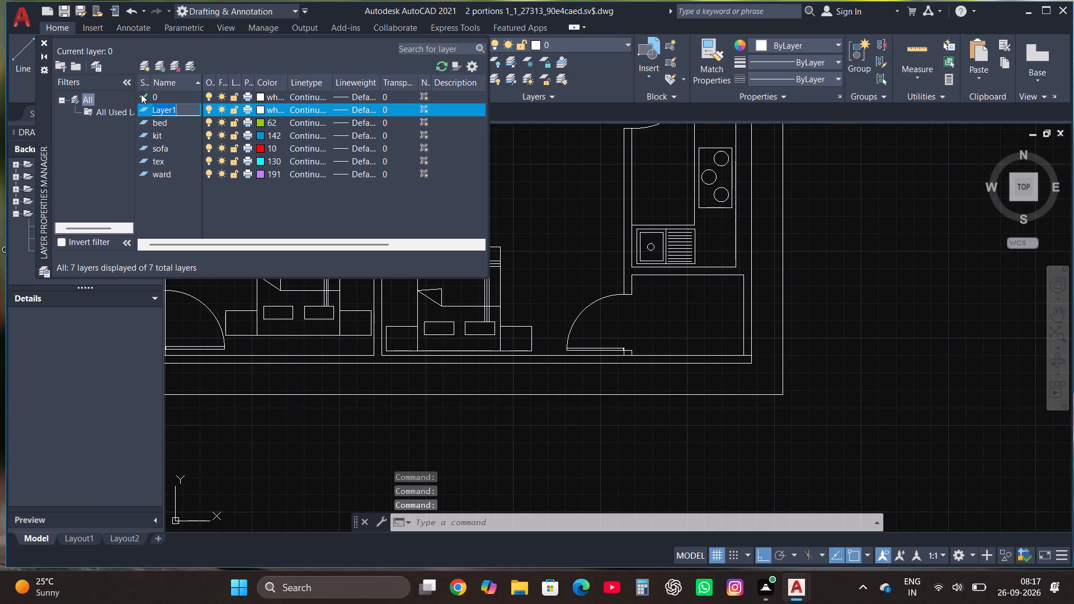
type("wa")
key("l")
key("l")
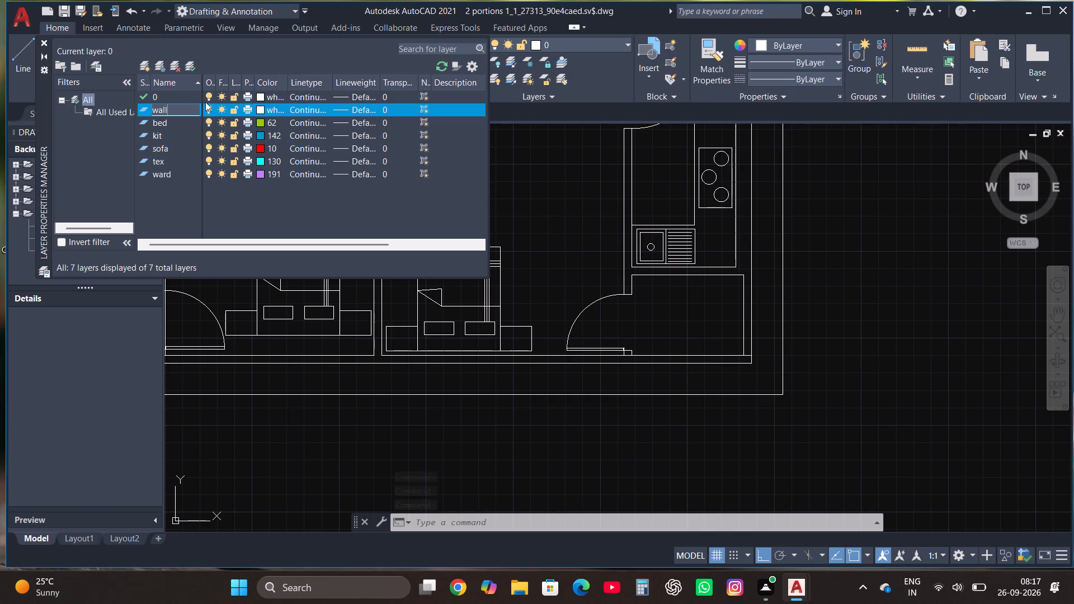
left_click(261, 108)
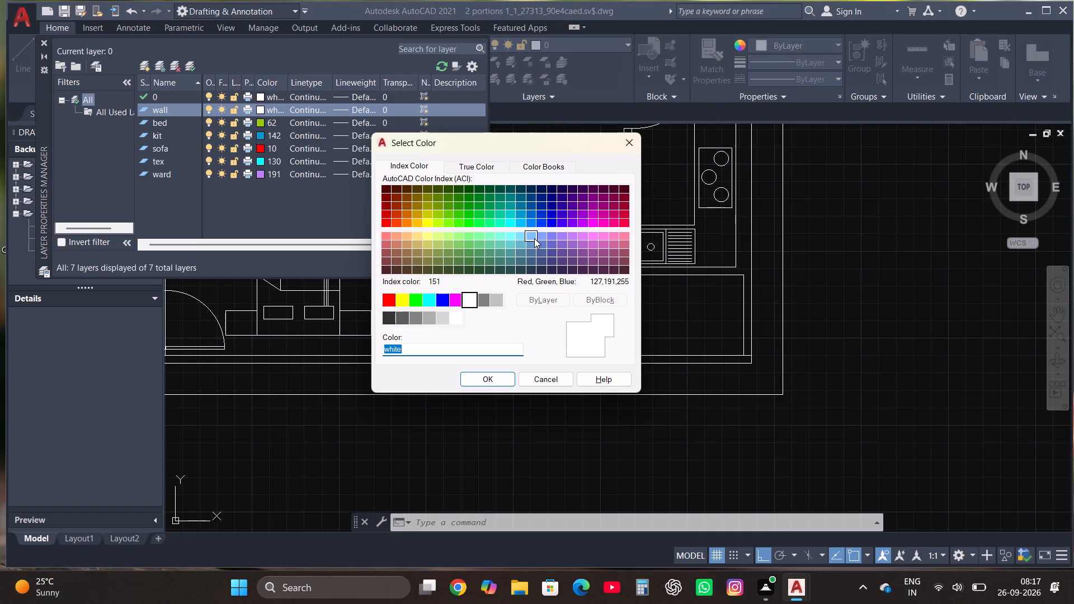
left_click(556, 205)
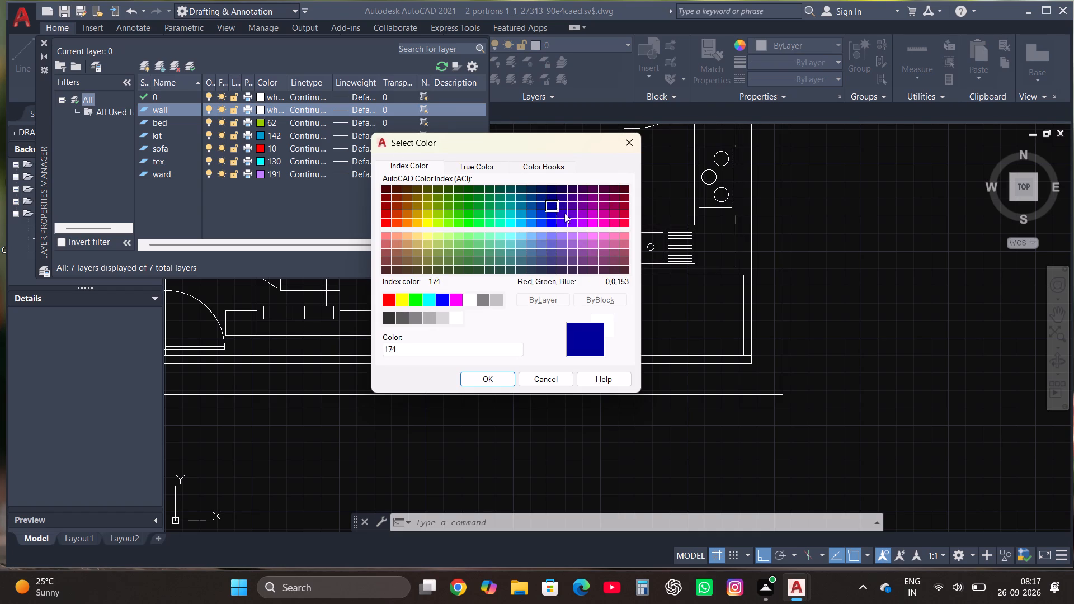
left_click(497, 383)
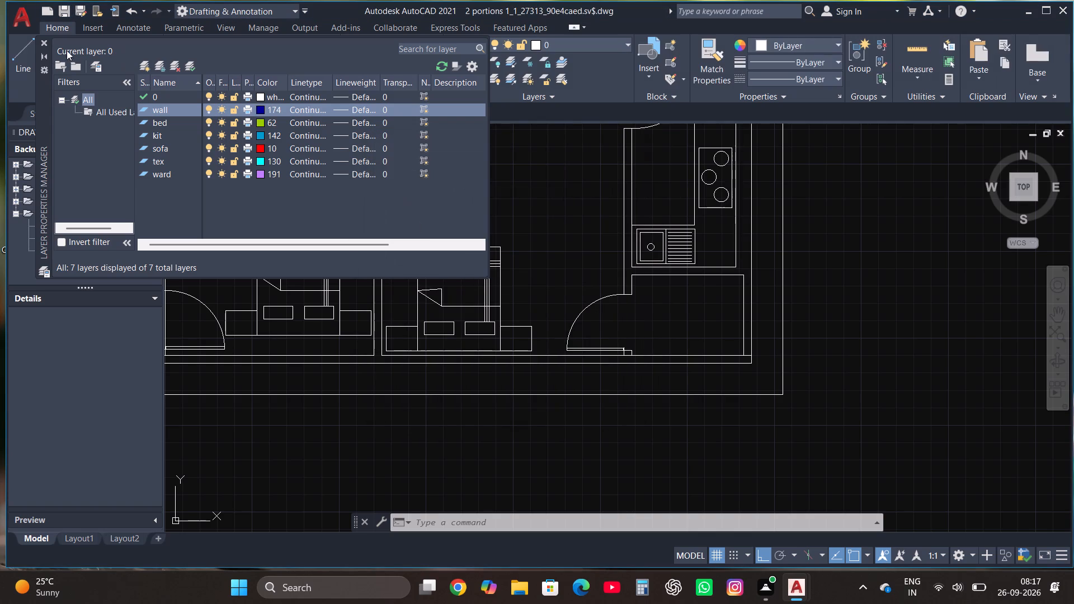
Move the northwest bedroom's bed, including both bedside tables, to the bed layer.
left_click(43, 45)
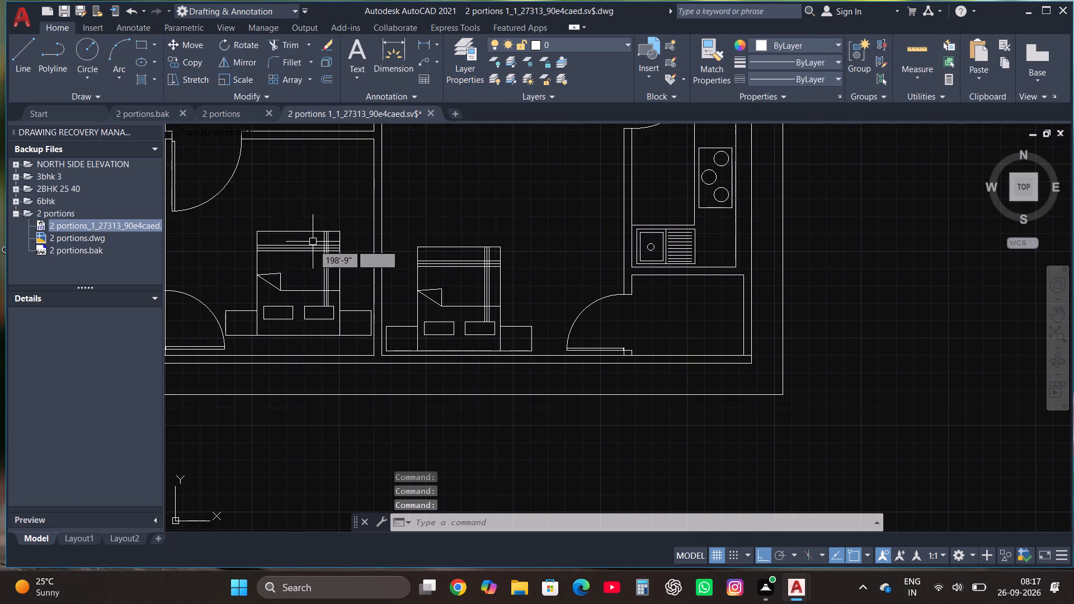
scroll(444, 373, "down", 1)
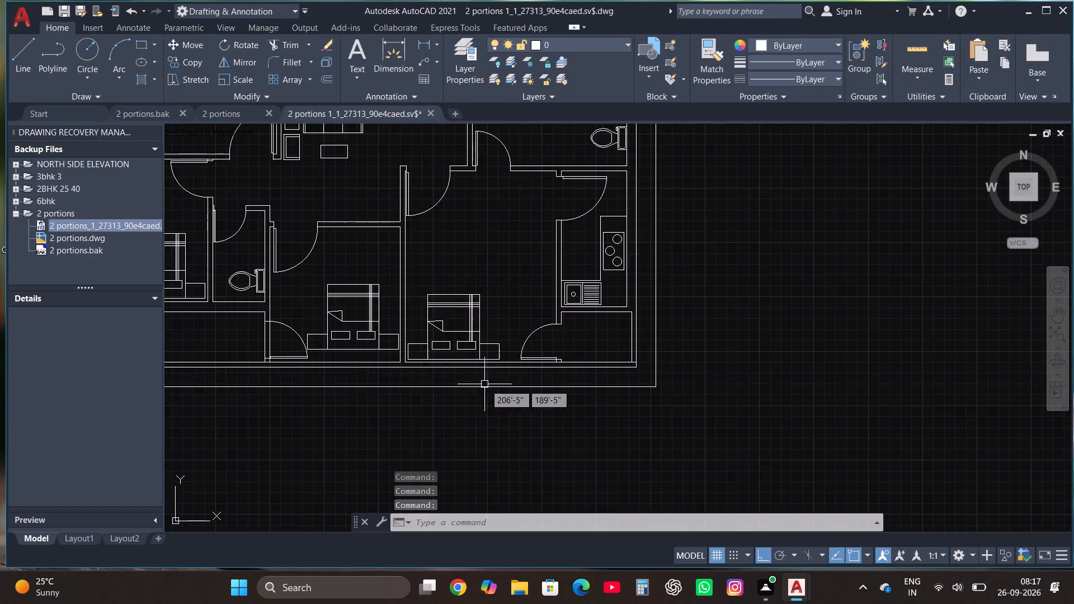
scroll(493, 385, "down", 3)
scroll(435, 232, "up", 2)
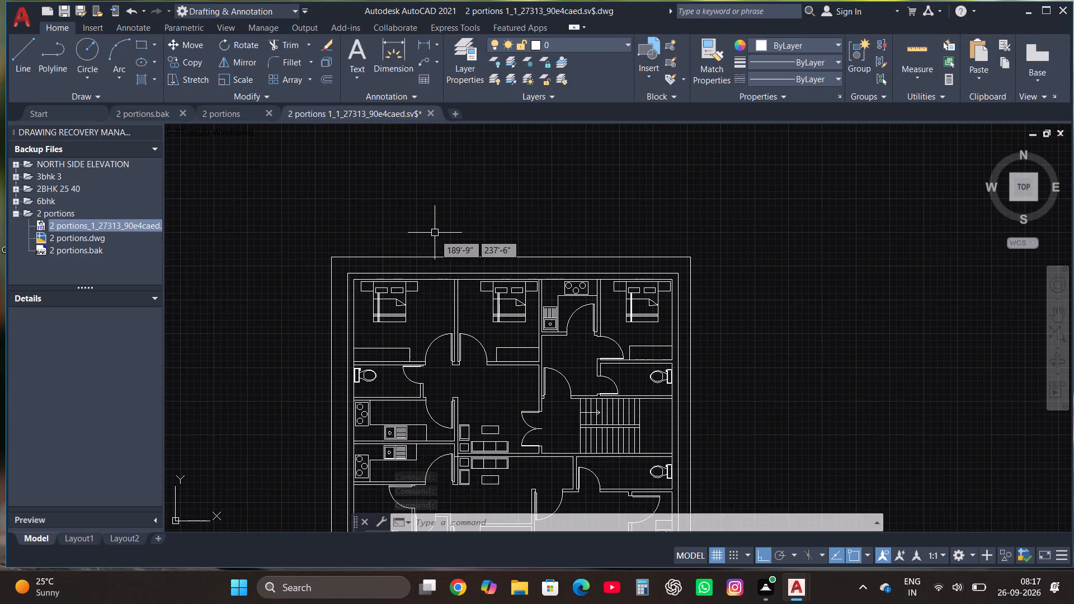
scroll(388, 271, "up", 3)
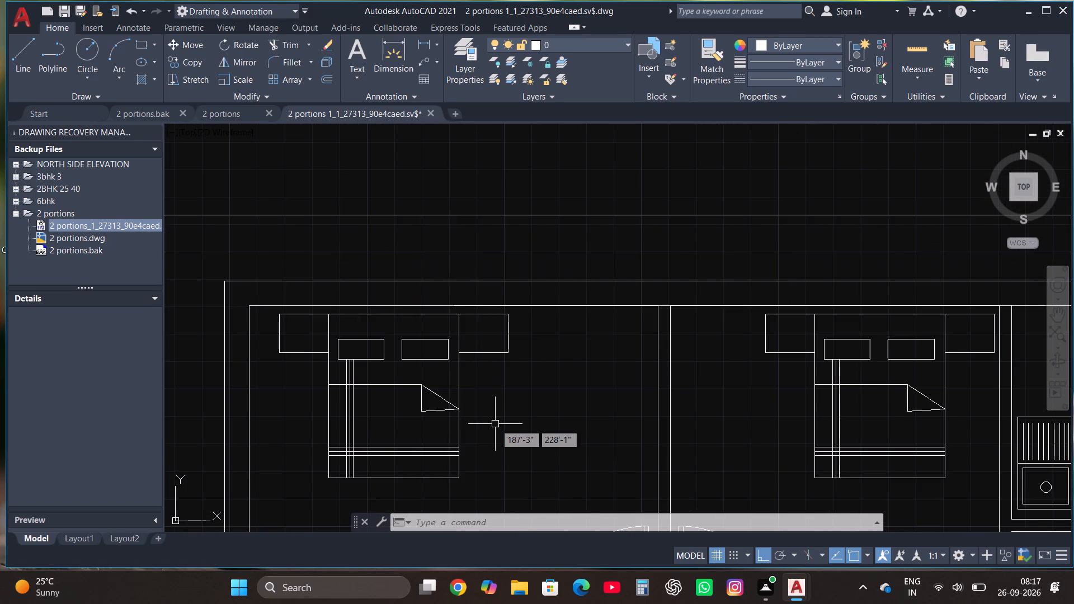
scroll(492, 430, "down", 1)
scroll(456, 463, "up", 1)
left_click(483, 478)
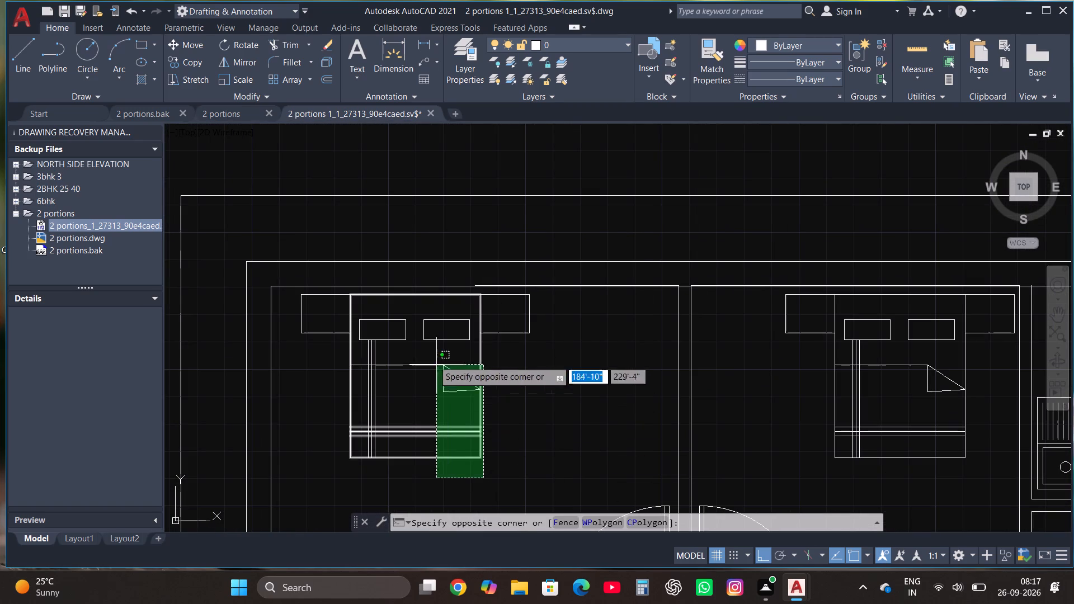
left_click(358, 313)
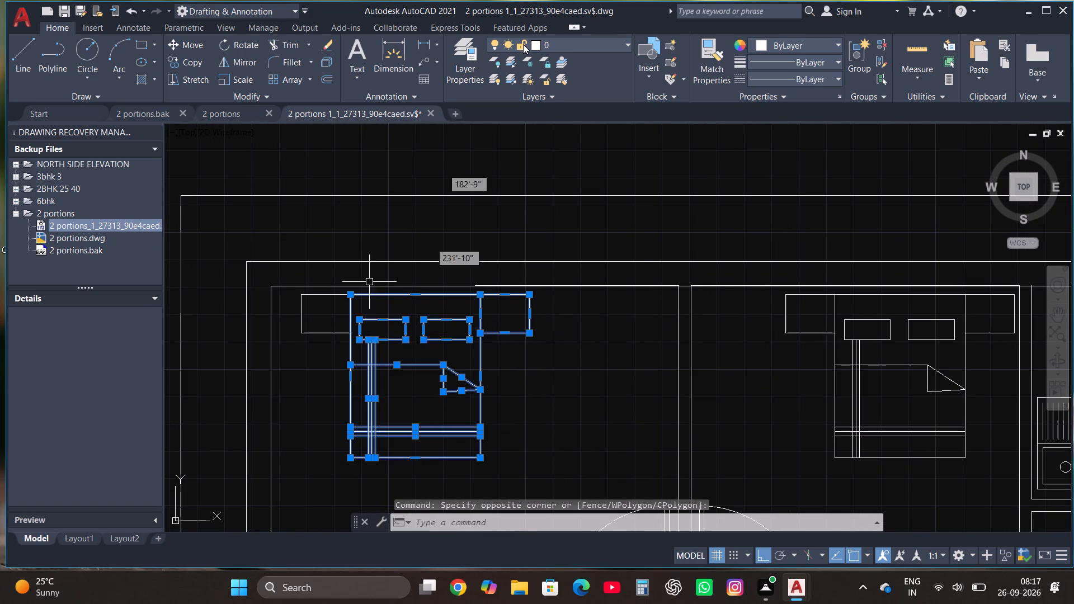
left_click(553, 43)
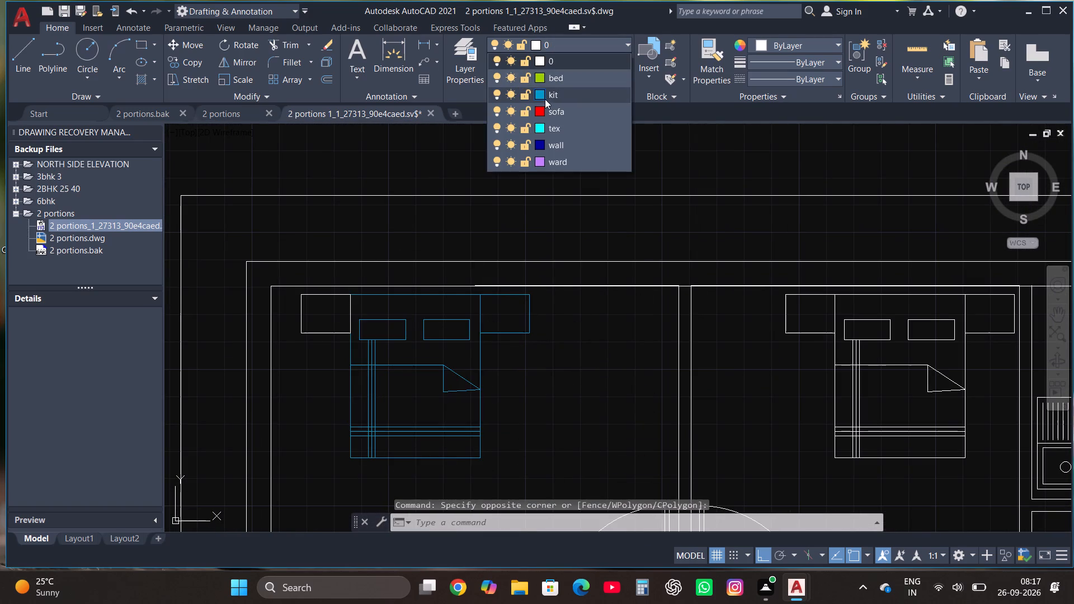
left_click(551, 79)
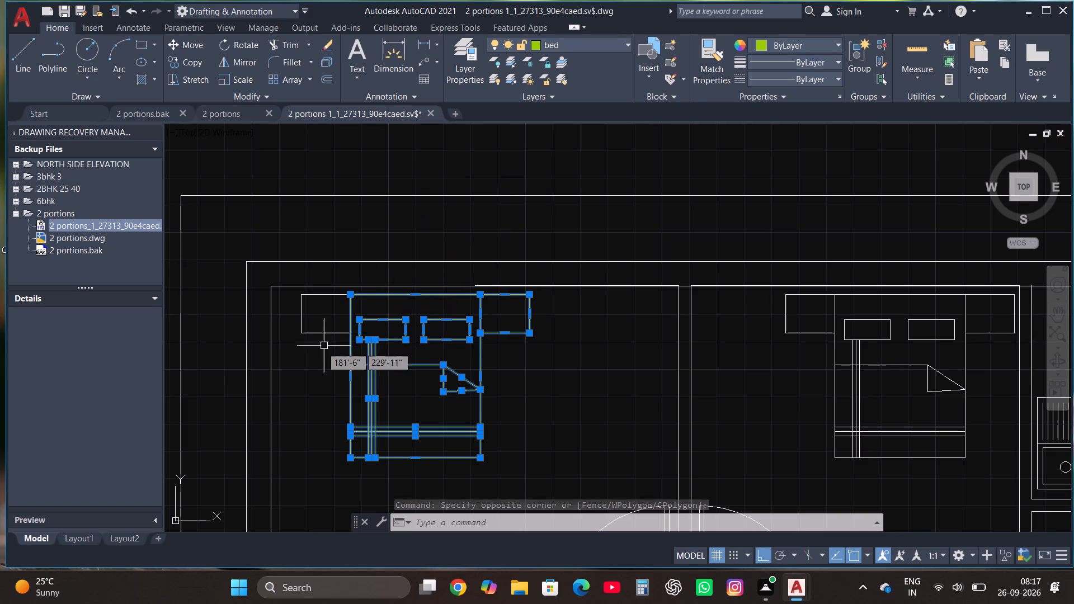
left_click(321, 347)
left_click(298, 322)
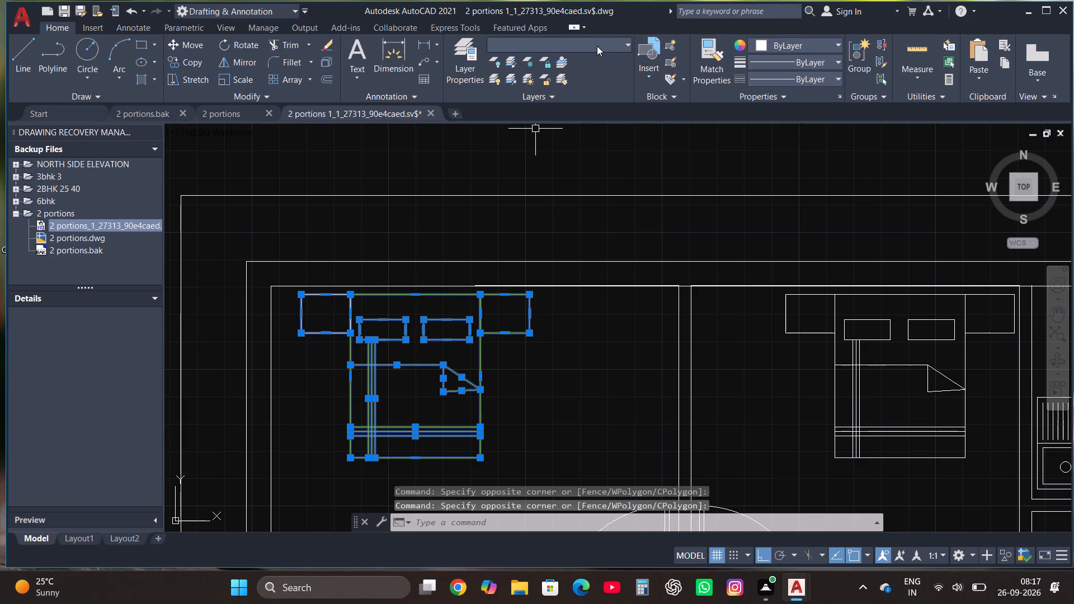
left_click(597, 46)
left_click(562, 78)
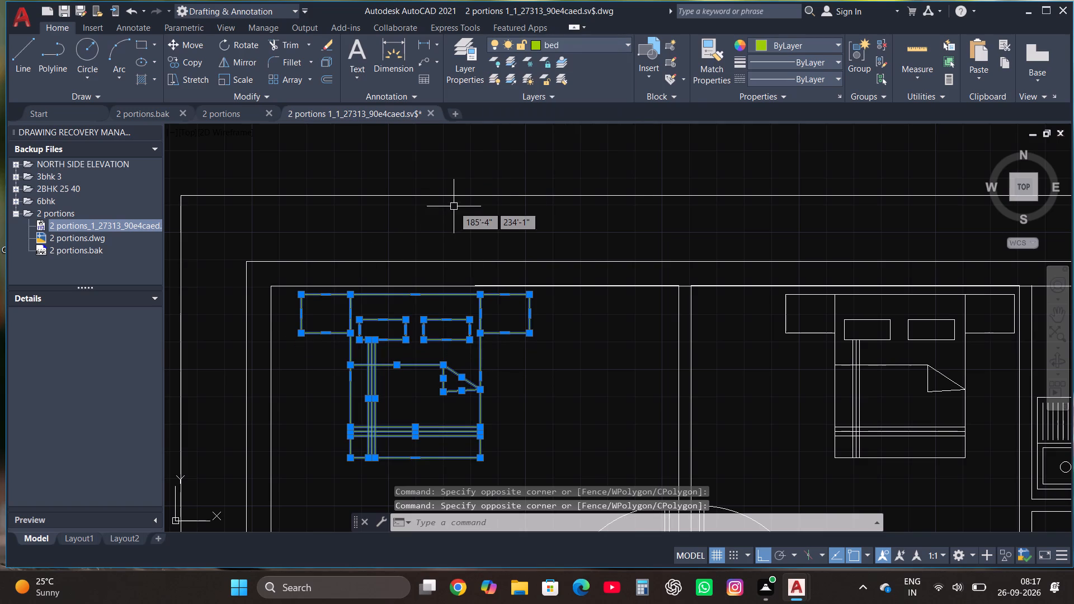
key("Escape")
Move the bed and bedside tables in the north side's middle bedroom to the bed layer.
scroll(65, 17, "down", 2)
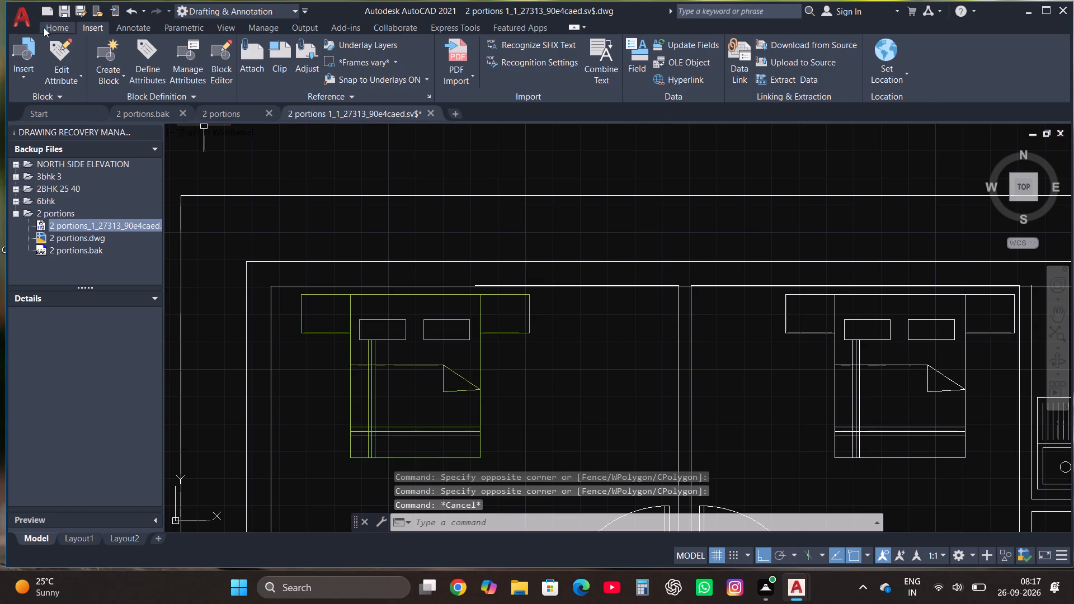
left_click(44, 27)
scroll(77, 145, "down", 2)
scroll(246, 239, "down", 2)
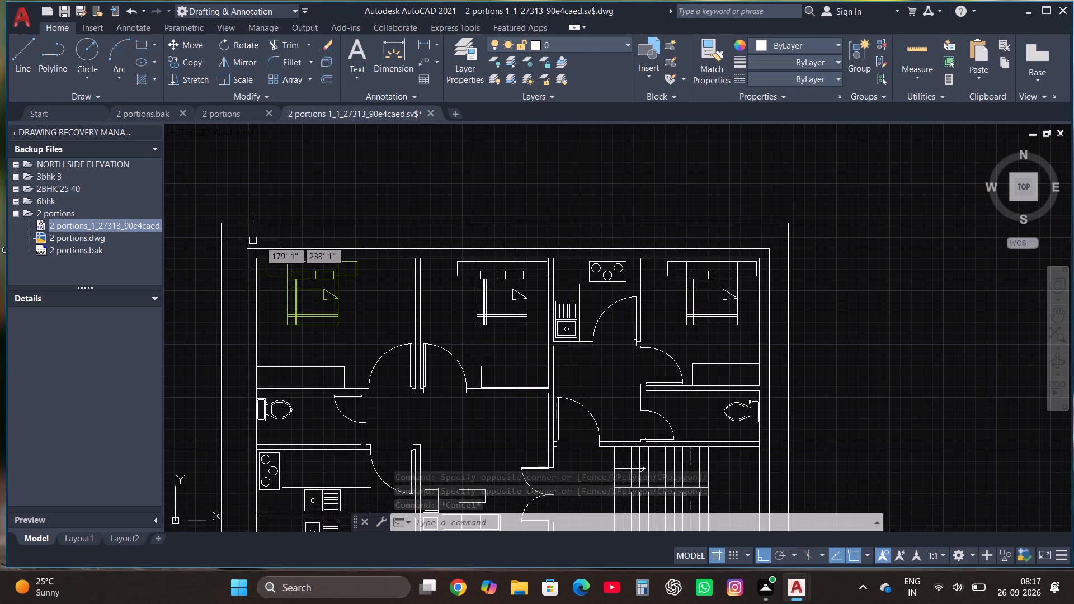
scroll(514, 327, "up", 2)
scroll(510, 333, "down", 2)
scroll(541, 312, "up", 2)
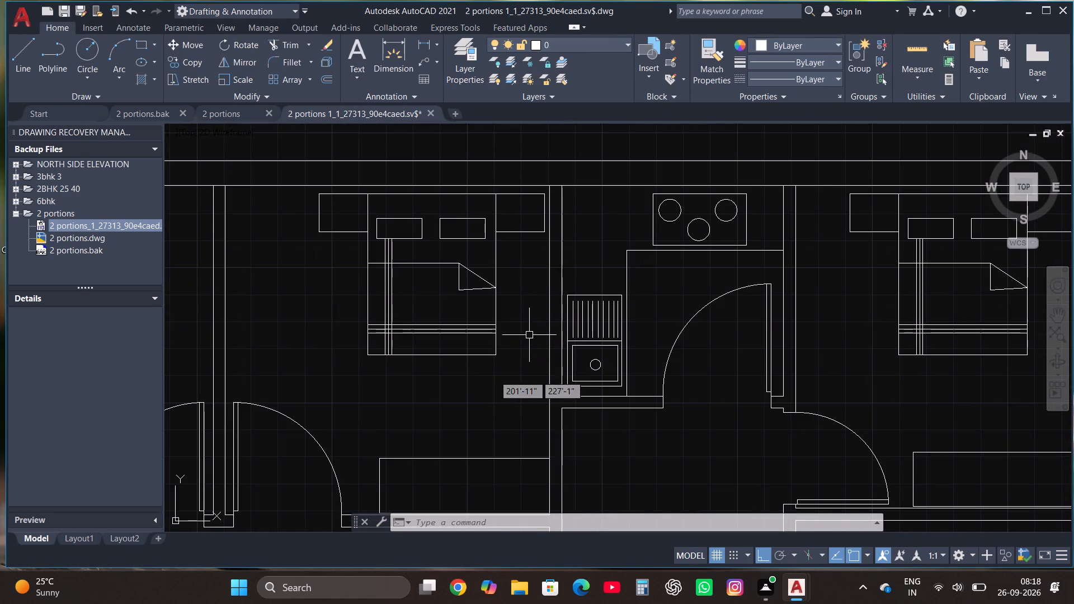
left_click(517, 378)
left_click(311, 203)
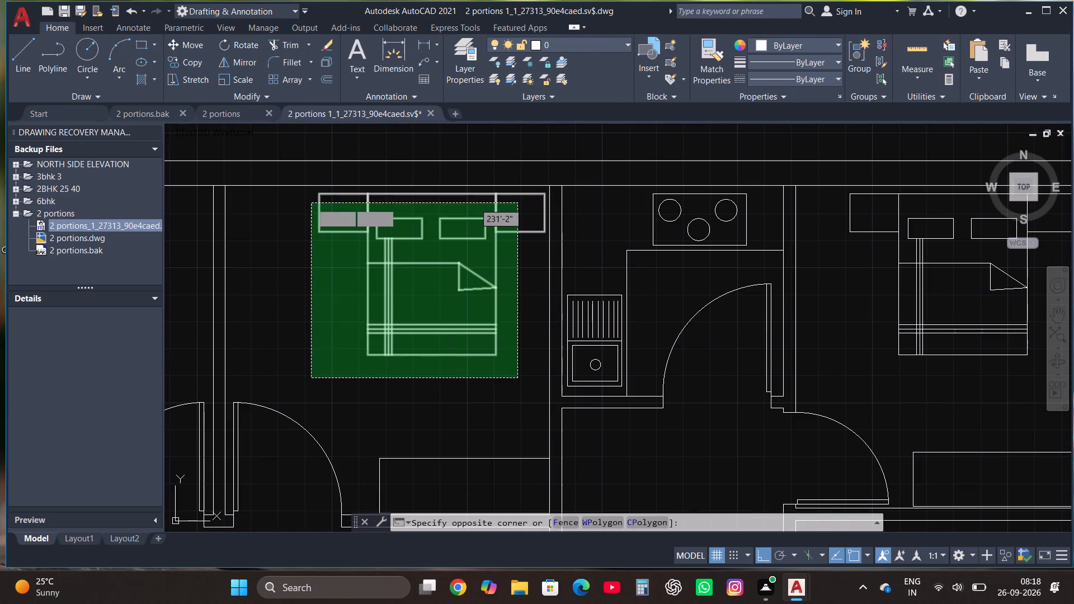
left_click(573, 44)
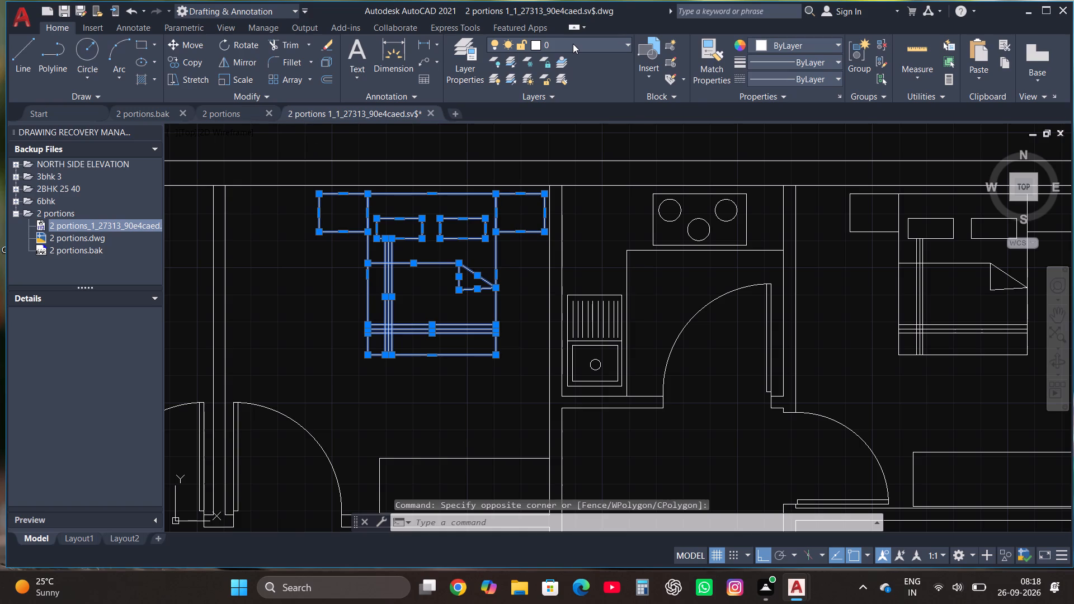
left_click(580, 77)
Move the northeast bedroom's bed and bedside tables to the bed layer.
scroll(280, 461, "down", 2)
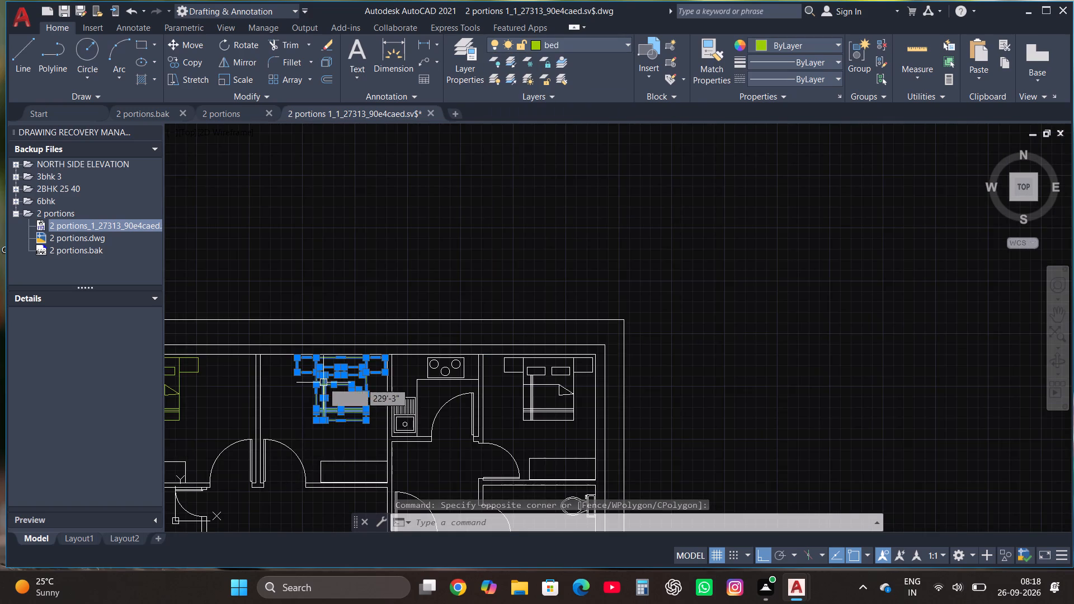
scroll(323, 380, "down", 2)
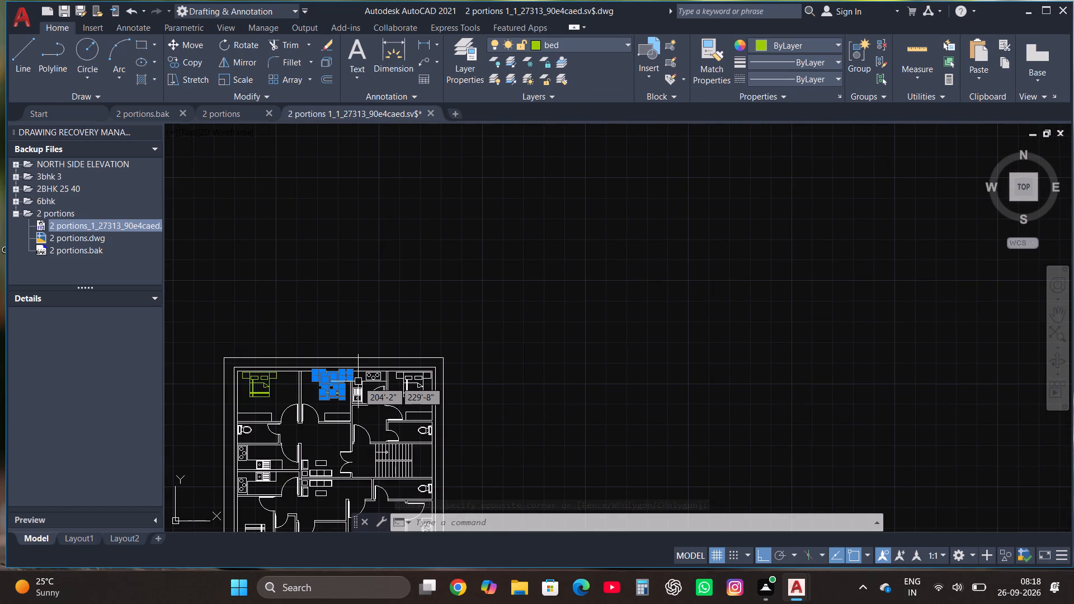
scroll(384, 379, "up", 2)
scroll(508, 440, "up", 2)
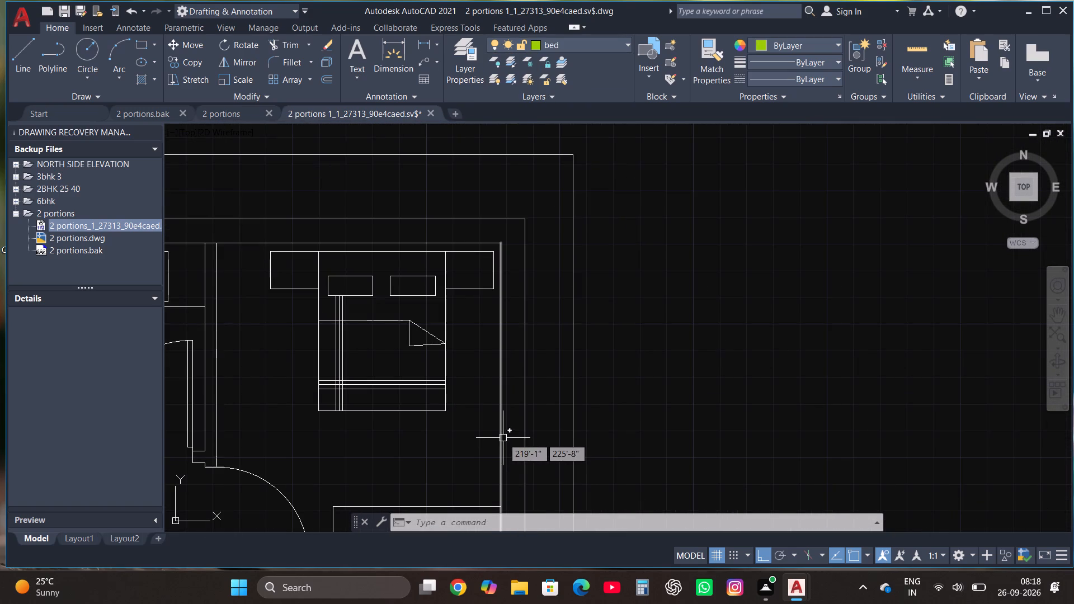
left_click(461, 432)
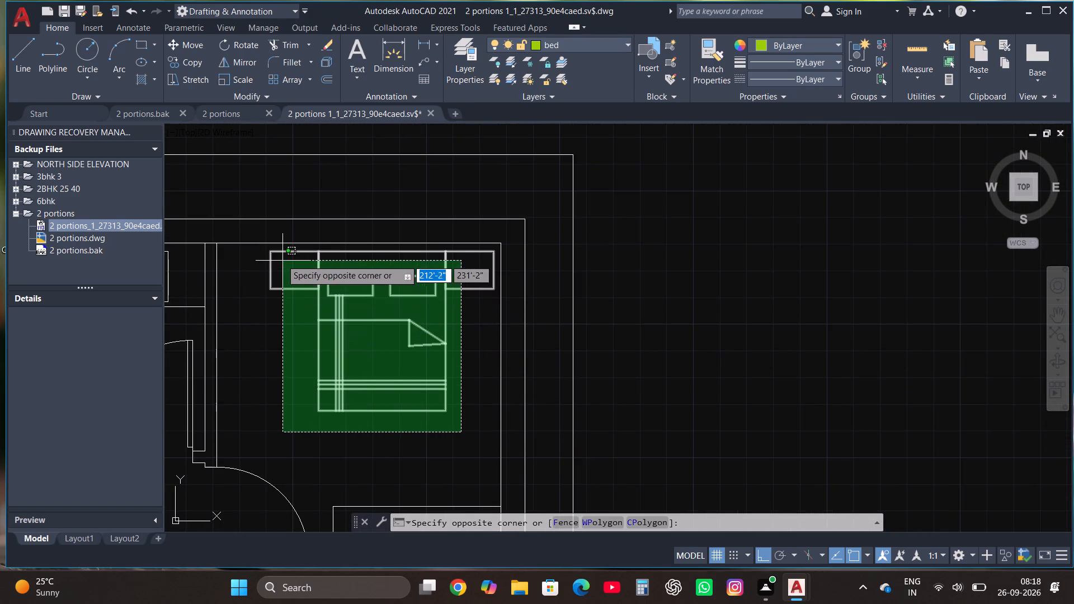
left_click(276, 259)
left_click(511, 41)
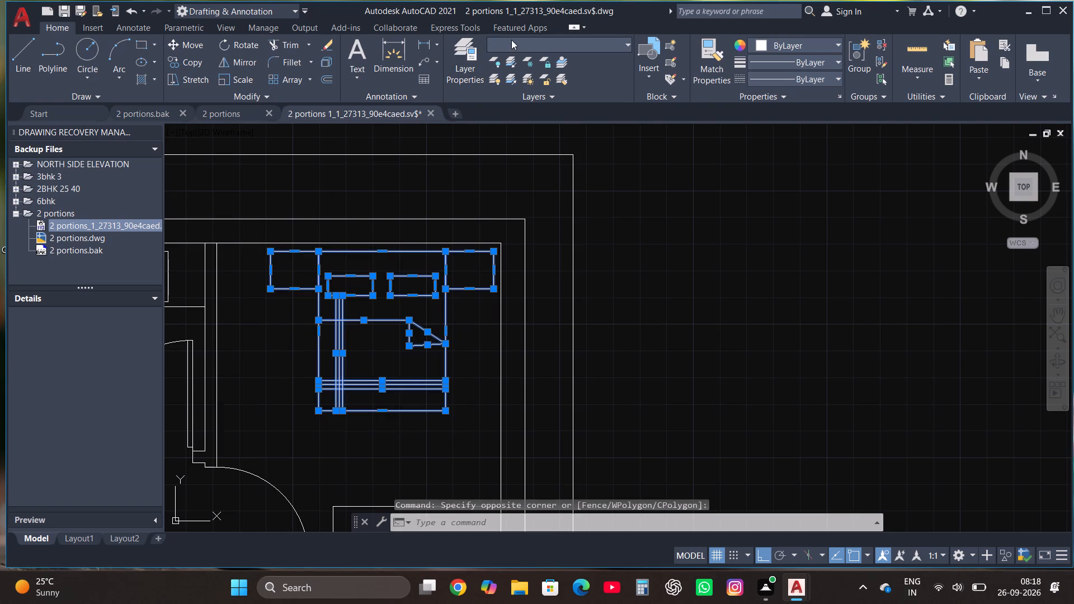
left_click(538, 78)
scroll(478, 223, "down", 2)
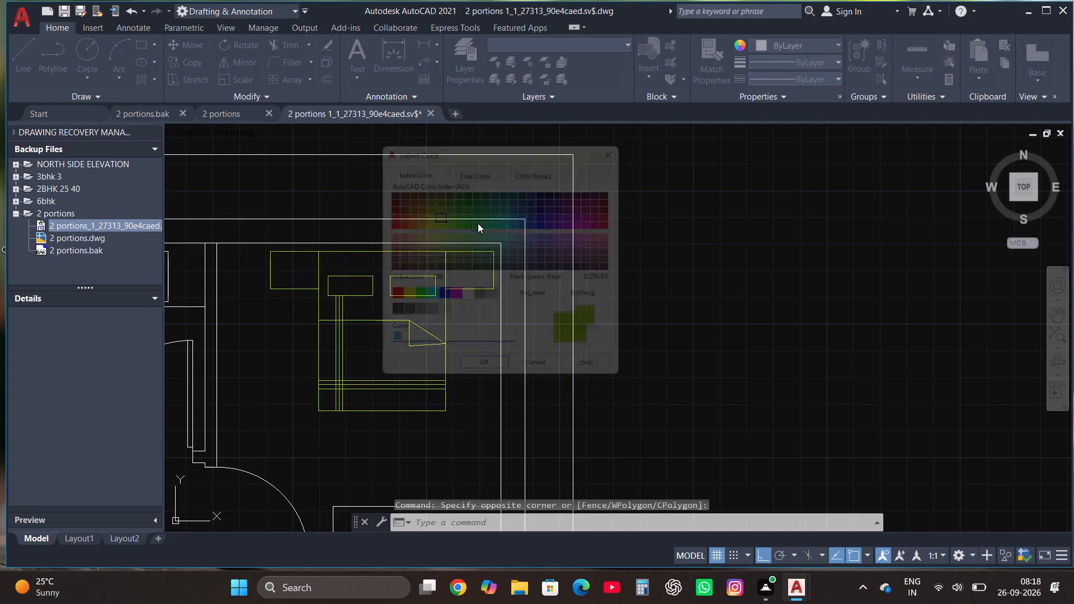
scroll(478, 223, "down", 3)
left_click(625, 146)
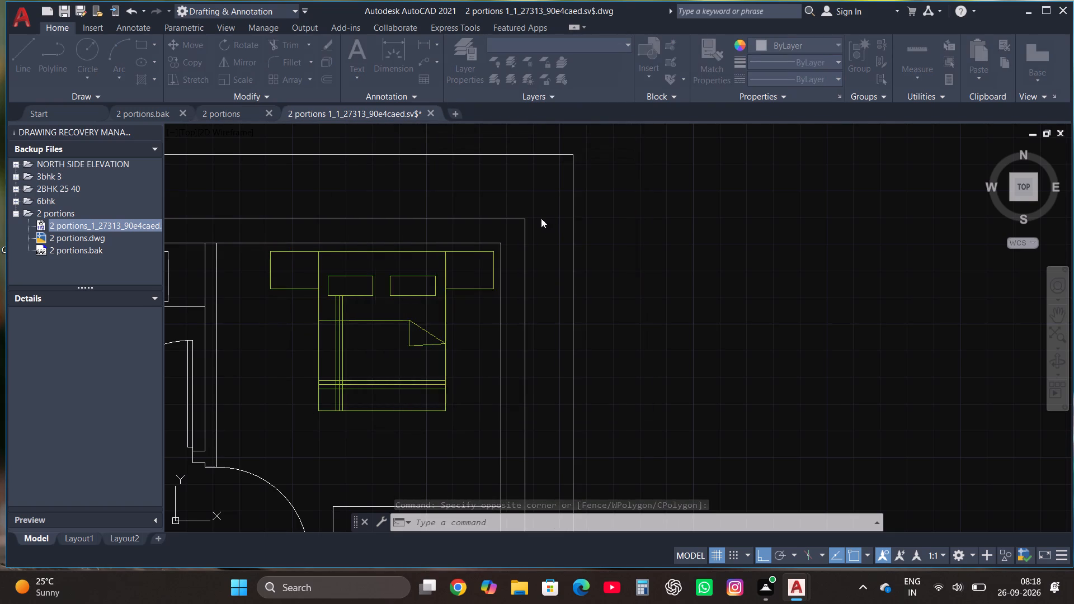
Move the bed and bedside tables in the large southeast room to the bed layer.
scroll(526, 196, "down", 6)
scroll(530, 289, "up", 5)
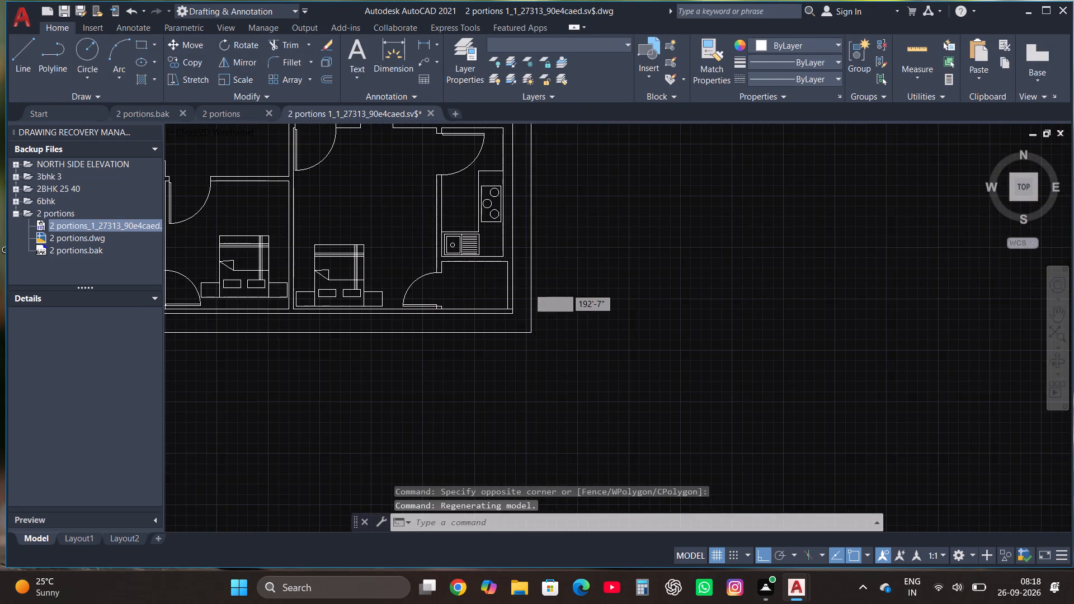
scroll(529, 288, "down", 2)
scroll(381, 280, "up", 3)
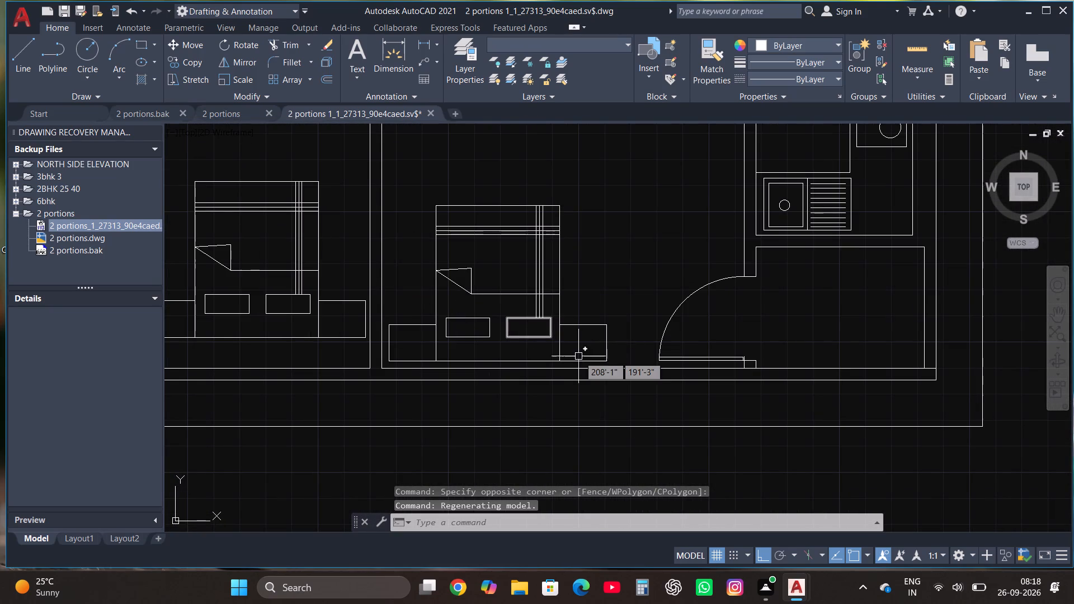
left_click(580, 354)
left_click(404, 181)
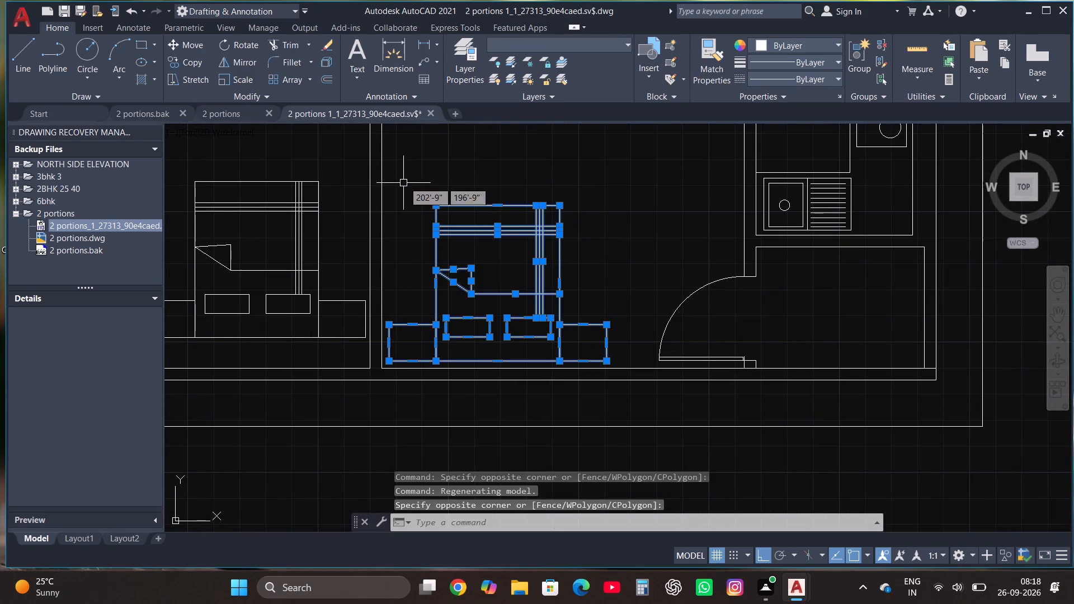
left_click(539, 46)
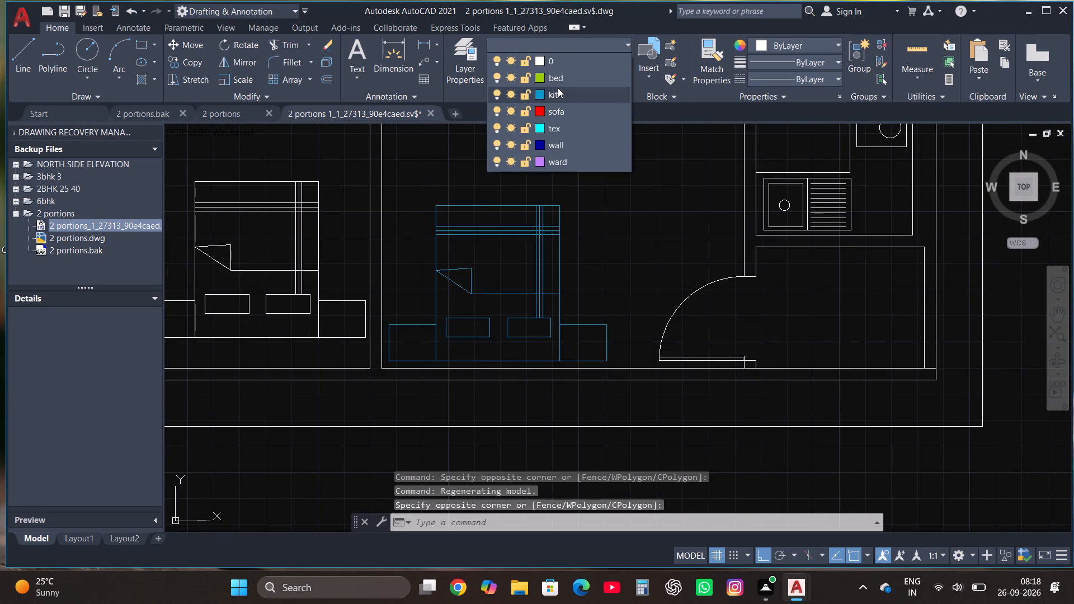
left_click(556, 75)
Move the bed and bedside tables in the south side's middle bedroom to the bed layer.
scroll(595, 346, "down", 3)
scroll(548, 336, "up", 2)
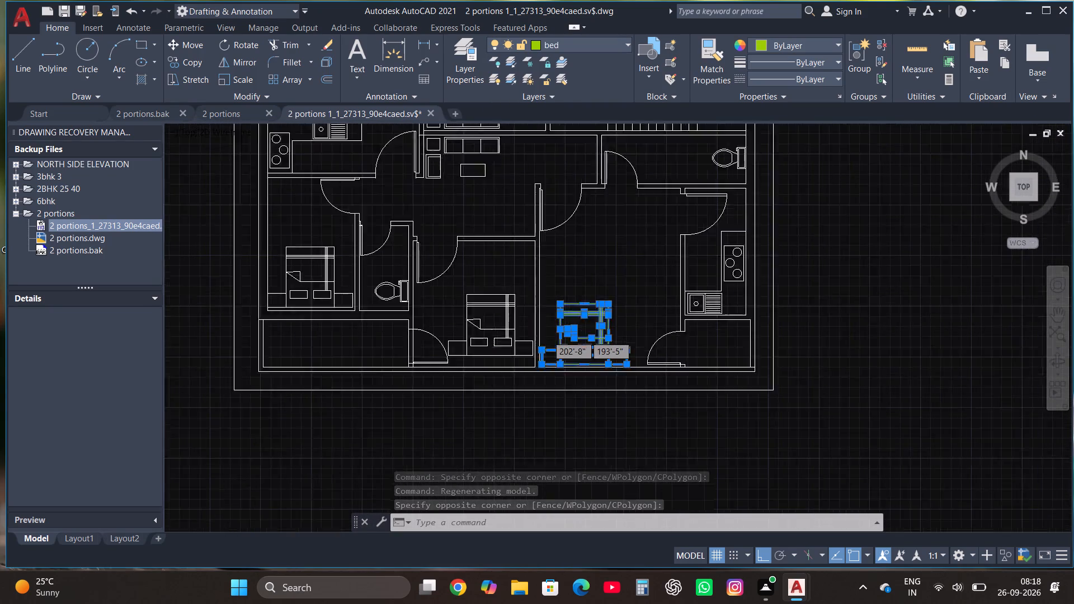
scroll(547, 336, "up", 1)
left_click(481, 398)
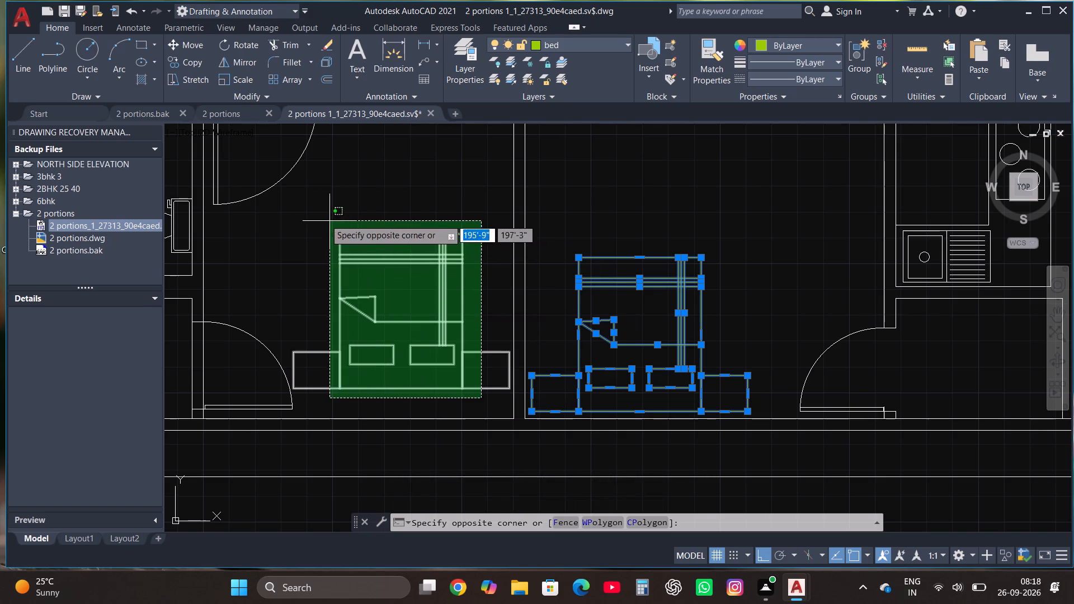
left_click(317, 214)
left_click(557, 45)
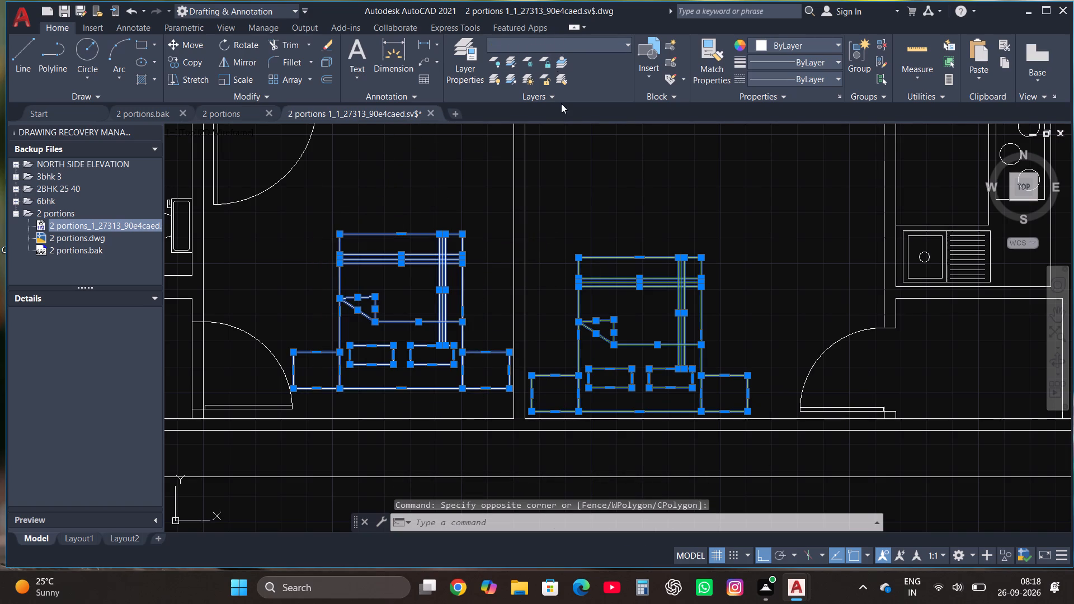
left_click(559, 79)
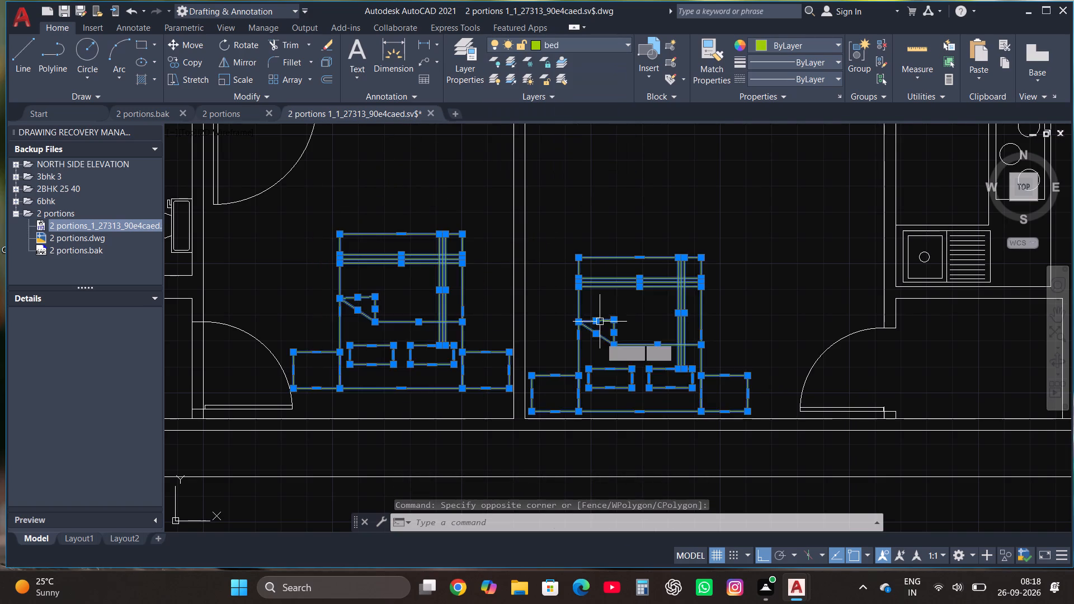
Move the southwest bedroom's bed and bedside tables to the bed layer and clear the selection.
scroll(601, 361, "down", 3)
scroll(428, 327, "up", 4)
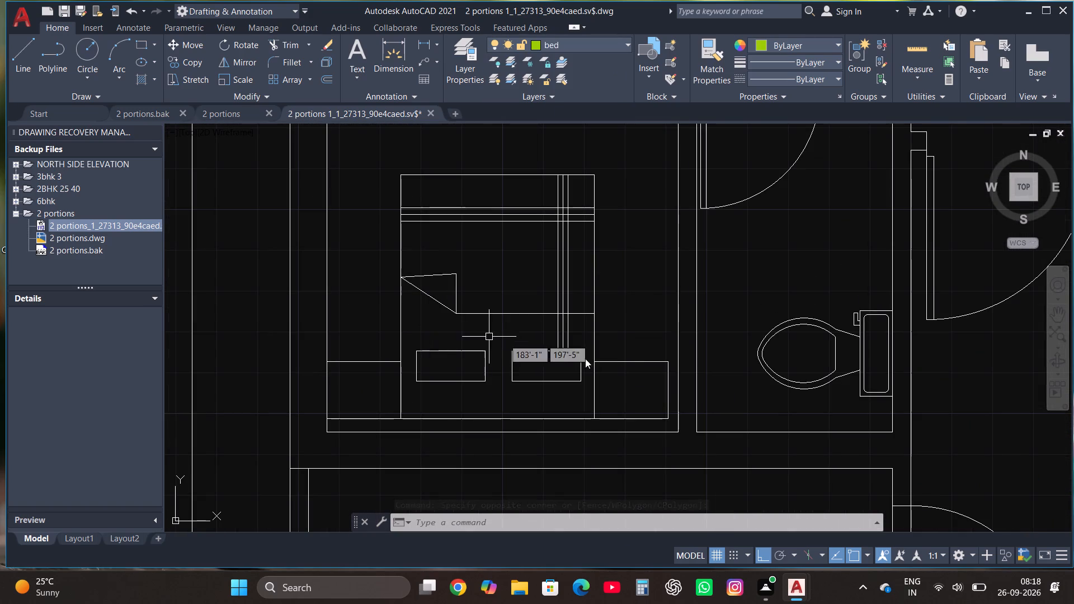
left_click(623, 393)
left_click(380, 163)
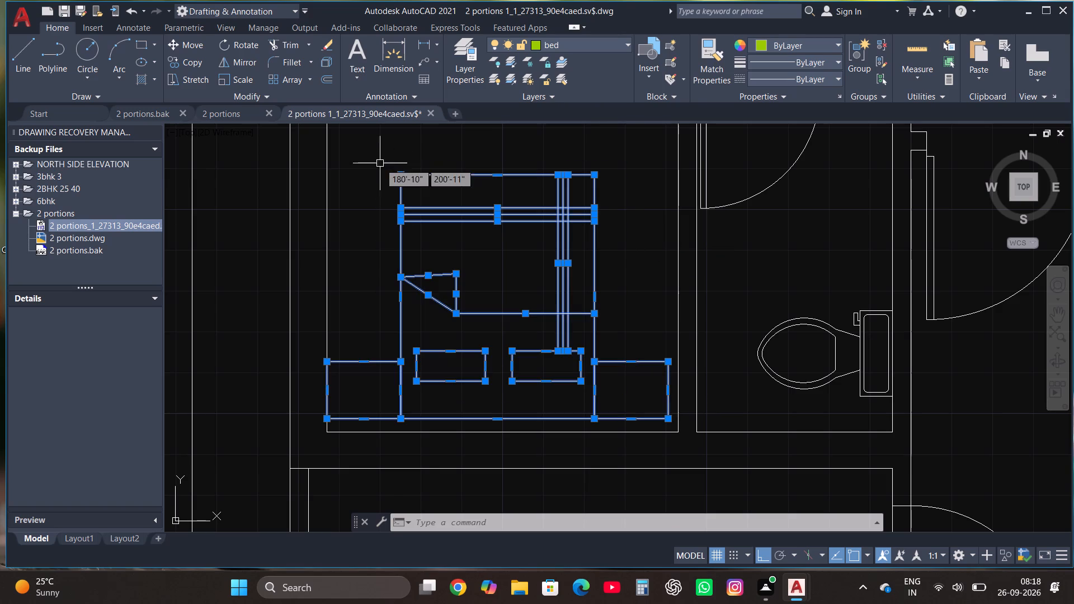
left_click(537, 39)
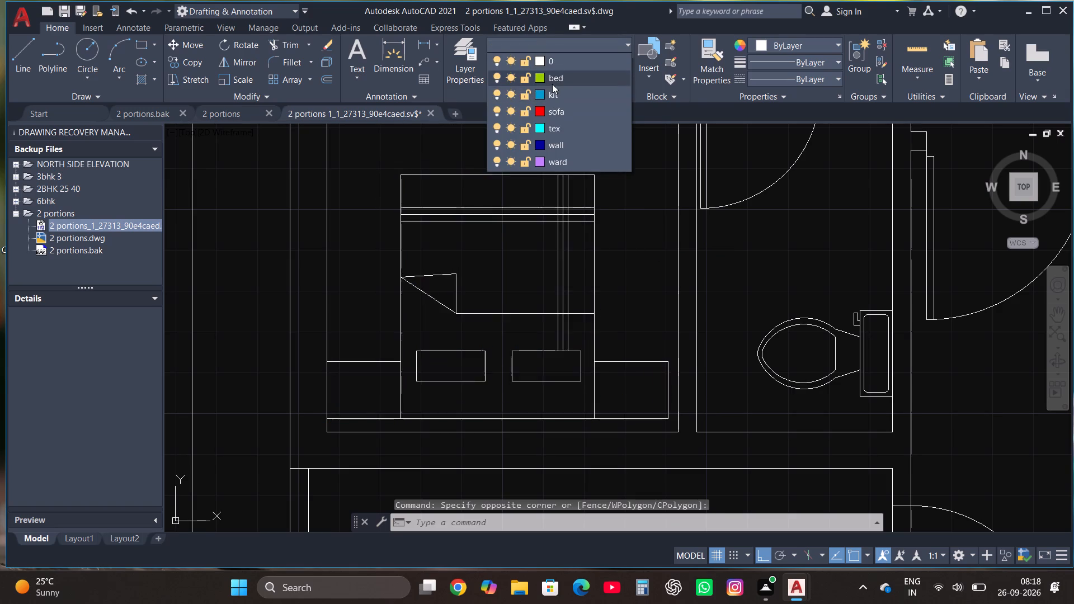
left_click(552, 84)
scroll(501, 371, "down", 4)
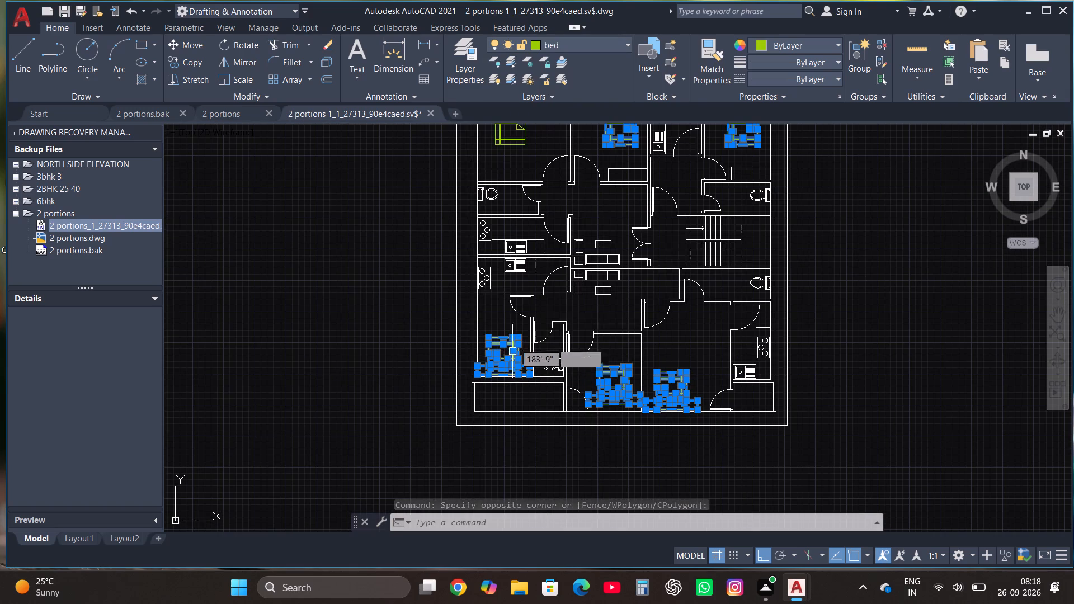
scroll(447, 447, "down", 1)
key("Escape")
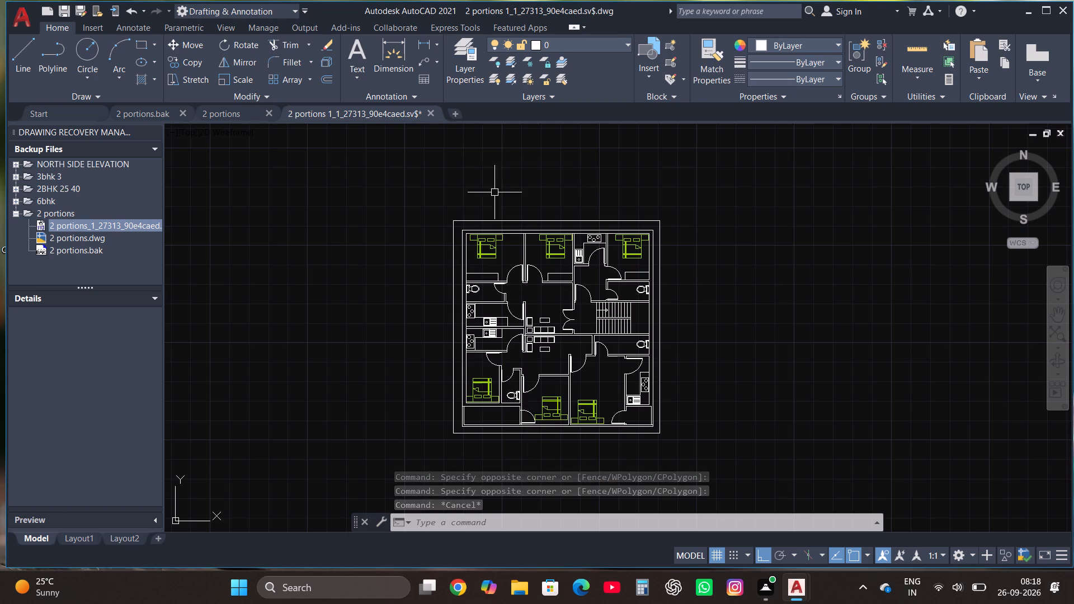
Hatch the wardrobes in the three north bedrooms with the SOLID pattern on the ward layer.
scroll(509, 271, "up", 4)
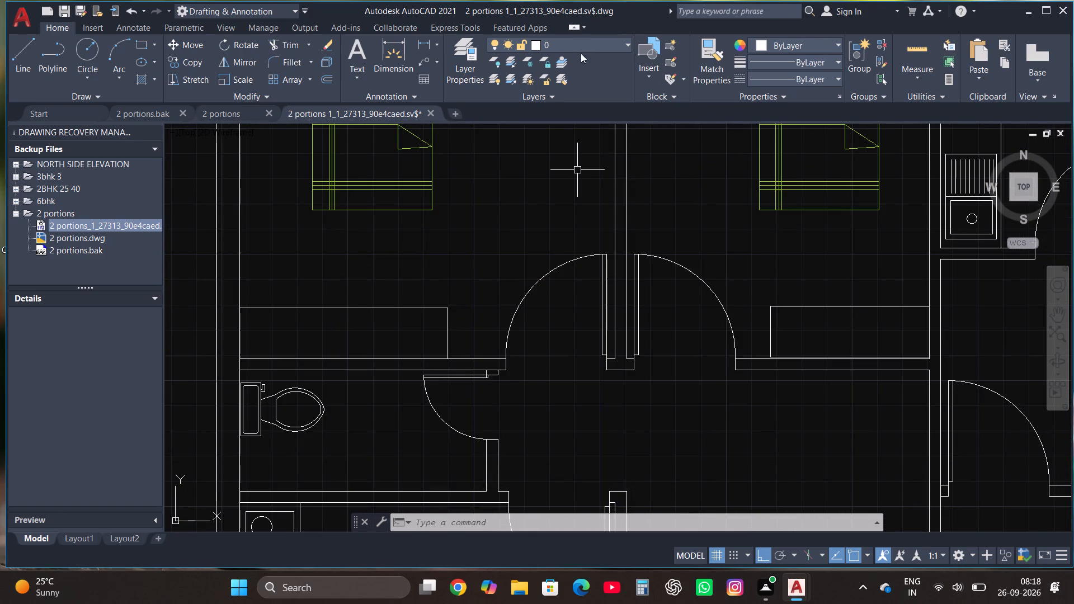
left_click(581, 41)
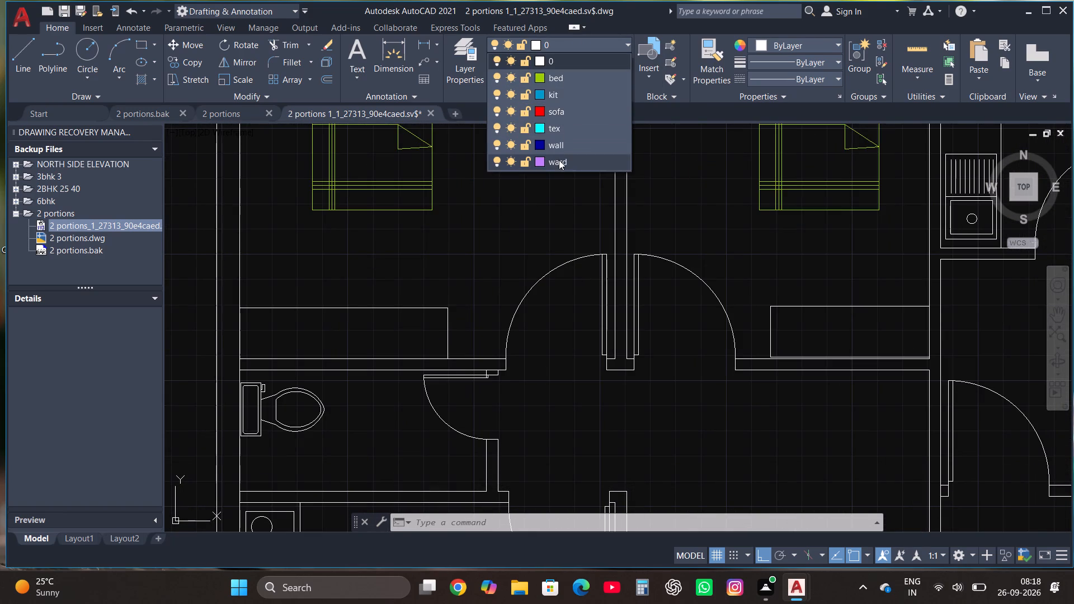
left_click(557, 162)
key("h")
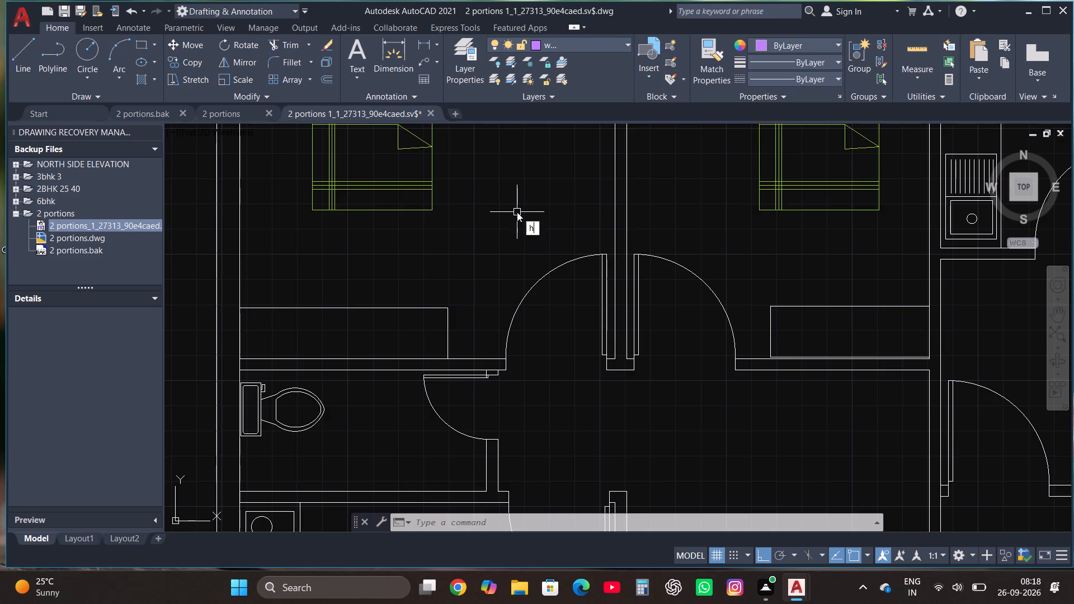
key("Return")
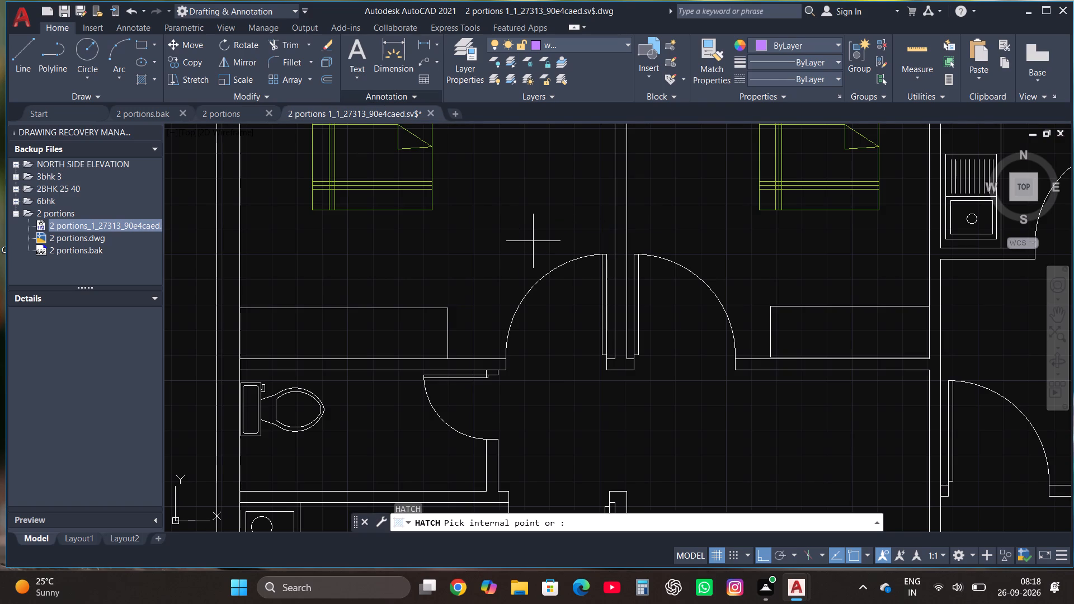
left_click(322, 331)
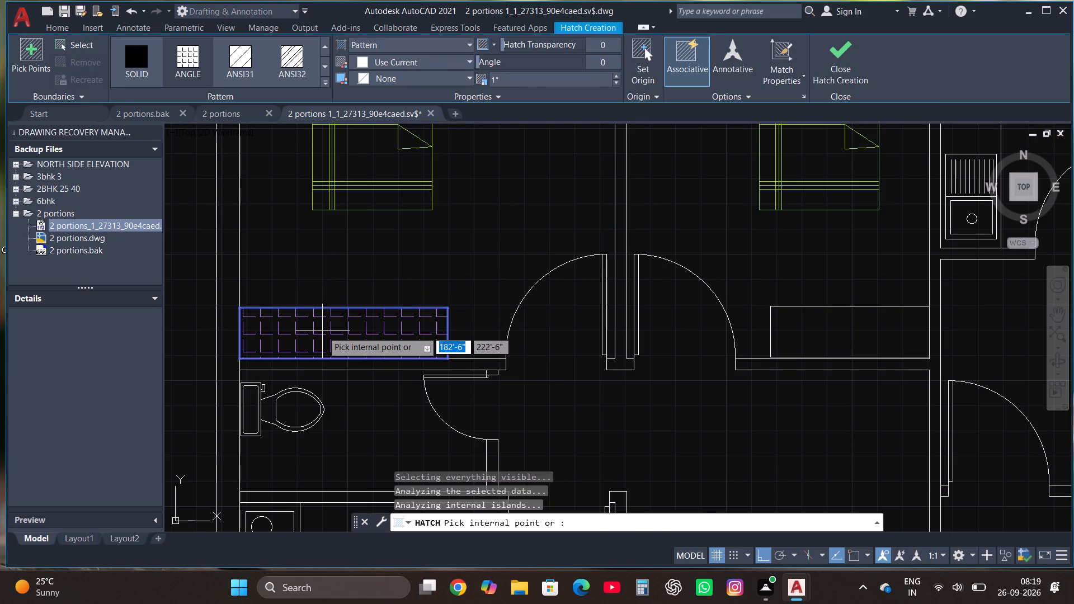
left_click(131, 49)
scroll(326, 238, "down", 1)
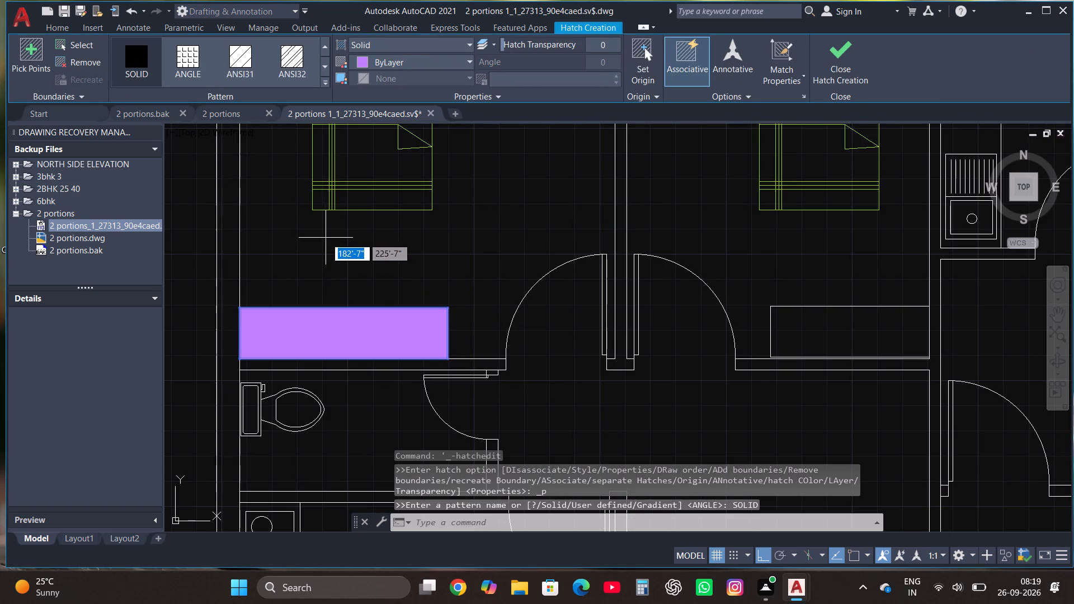
scroll(326, 238, "down", 2)
scroll(465, 263, "up", 2)
left_click(442, 255)
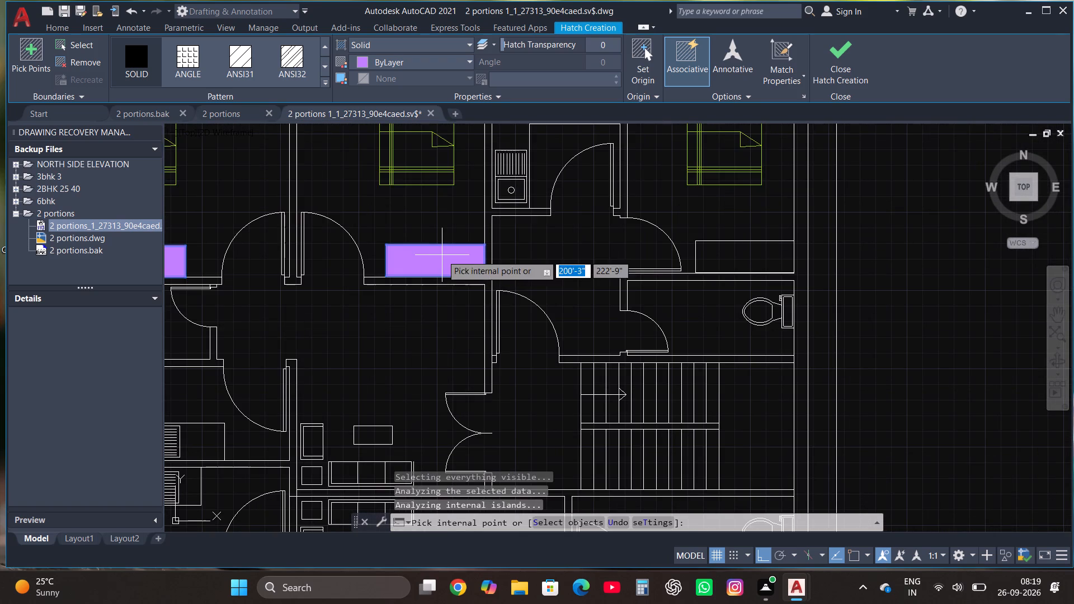
left_click(769, 256)
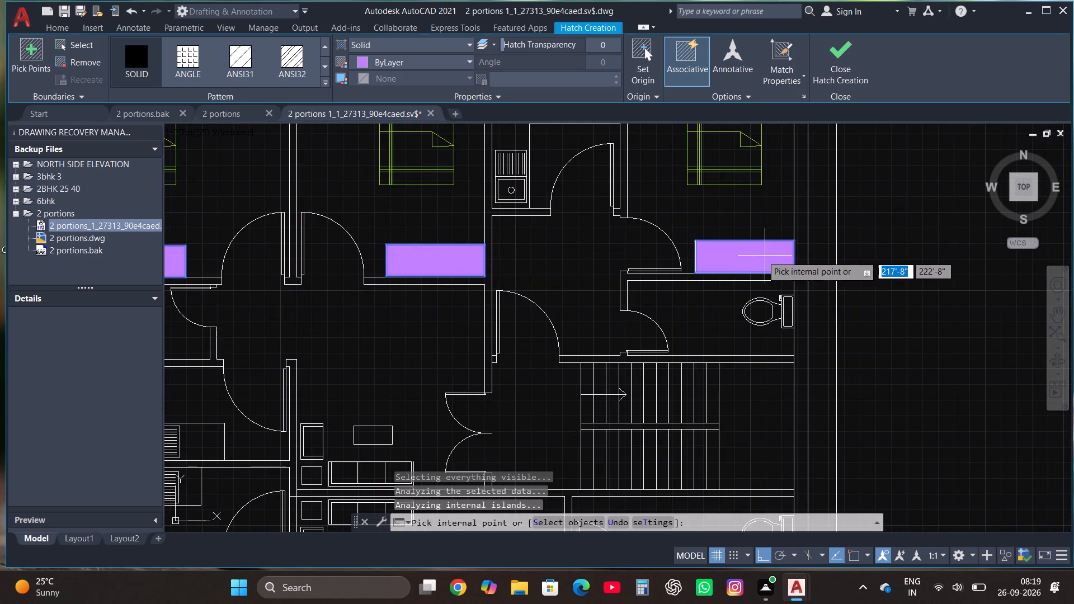
scroll(697, 170, "down", 2)
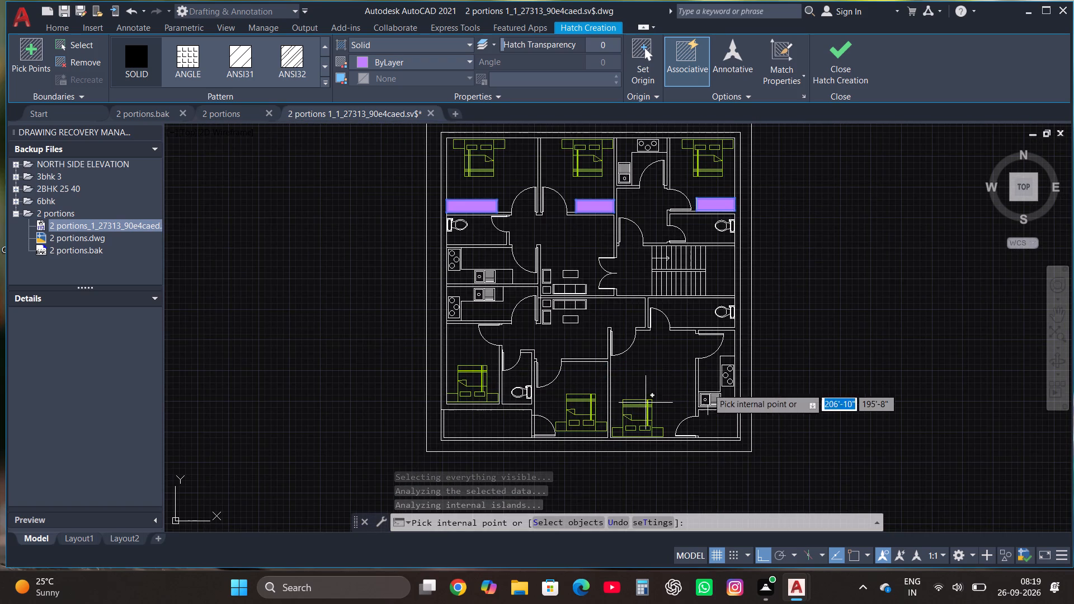
left_click(845, 55)
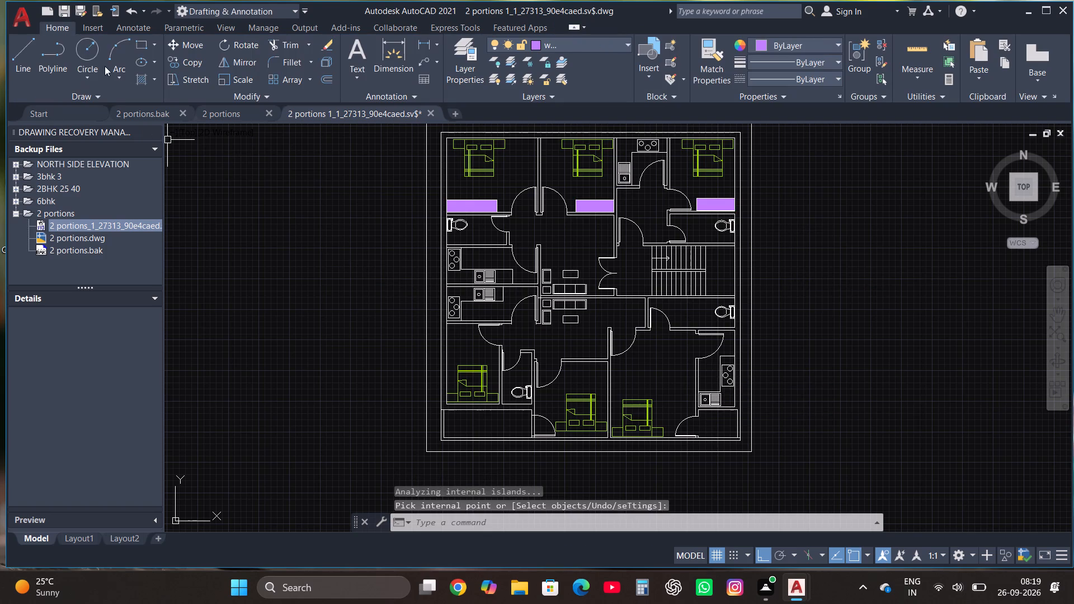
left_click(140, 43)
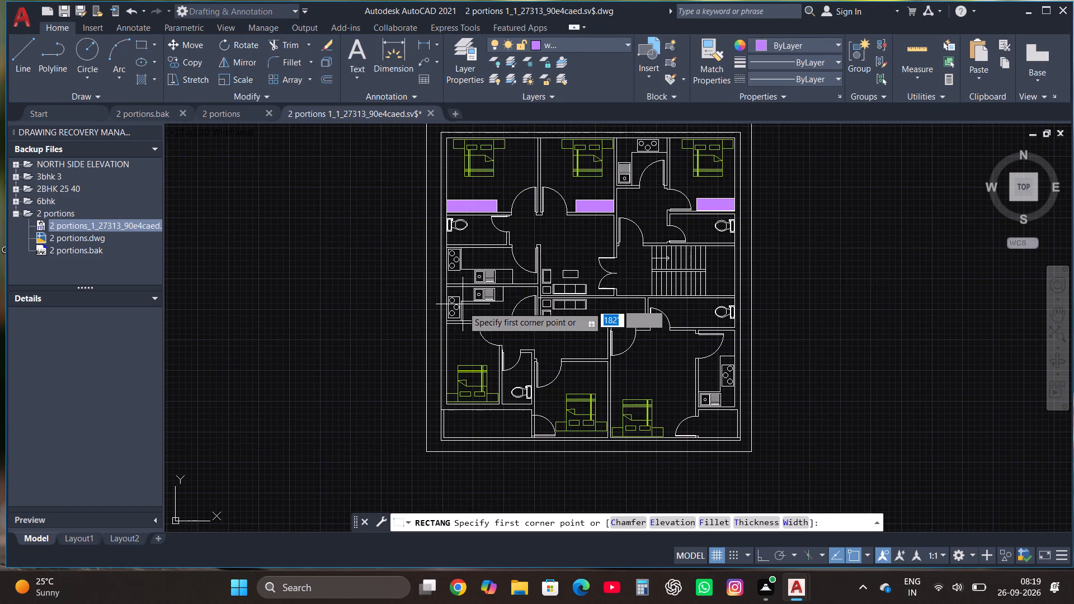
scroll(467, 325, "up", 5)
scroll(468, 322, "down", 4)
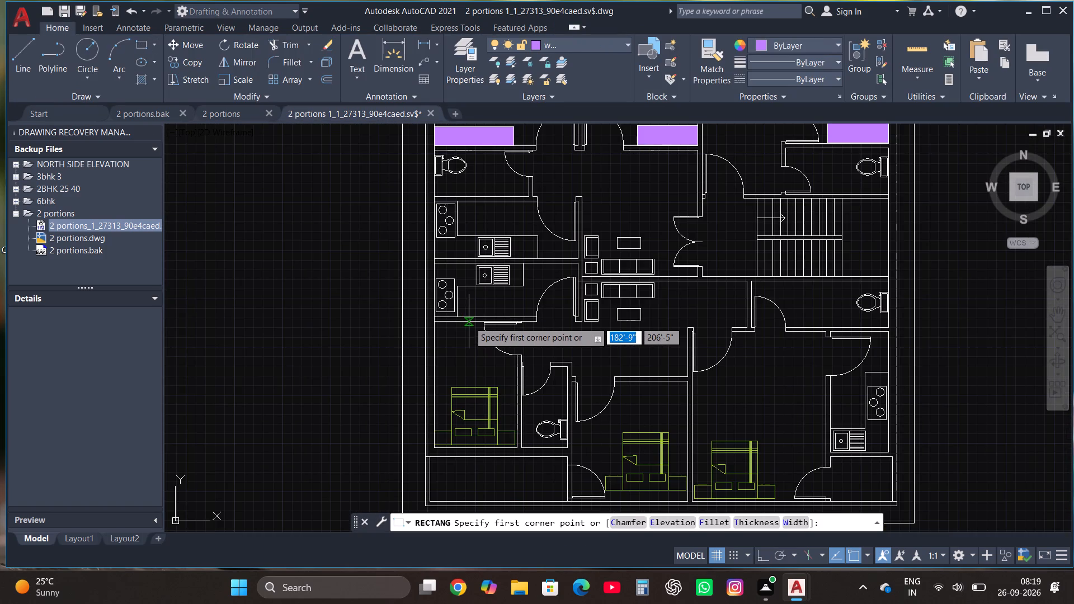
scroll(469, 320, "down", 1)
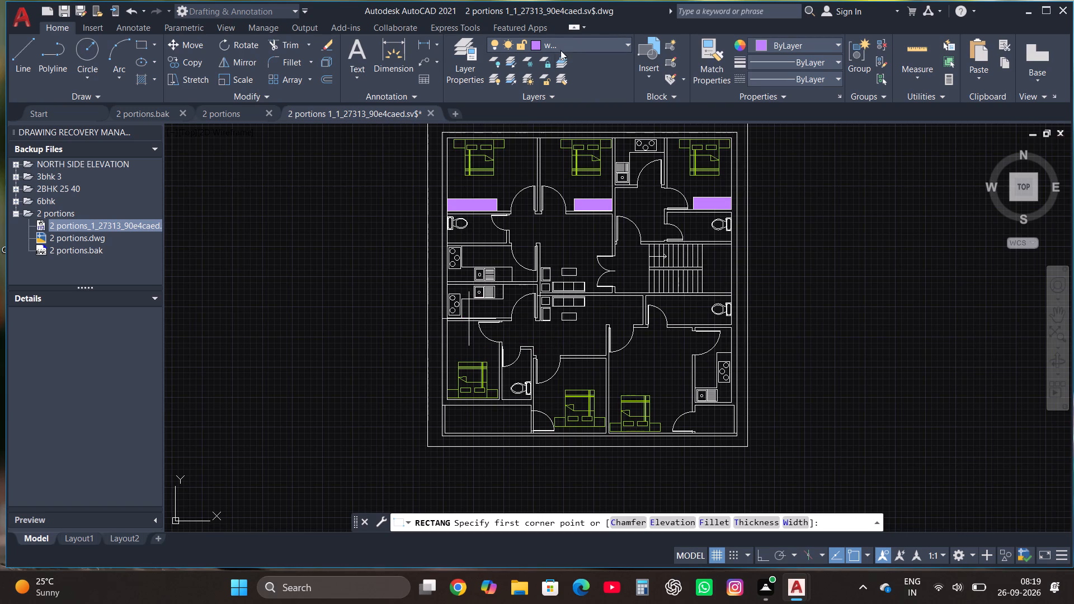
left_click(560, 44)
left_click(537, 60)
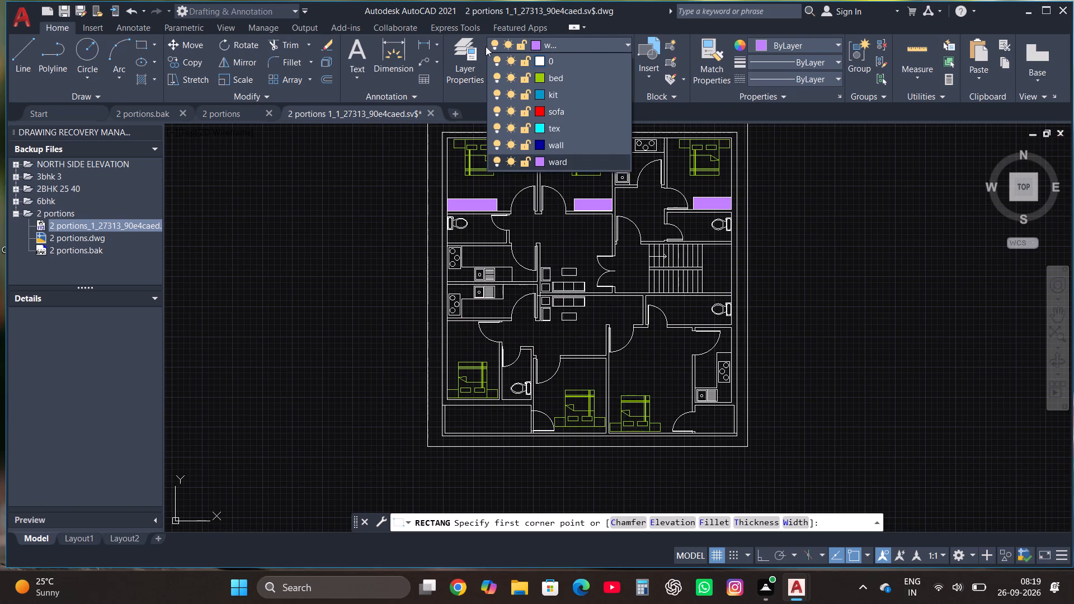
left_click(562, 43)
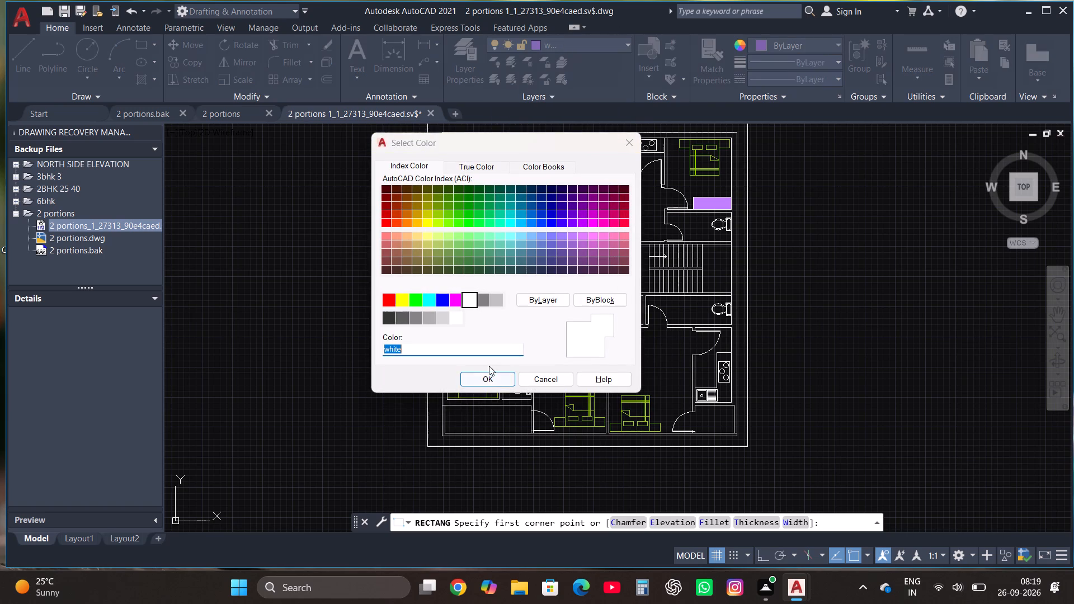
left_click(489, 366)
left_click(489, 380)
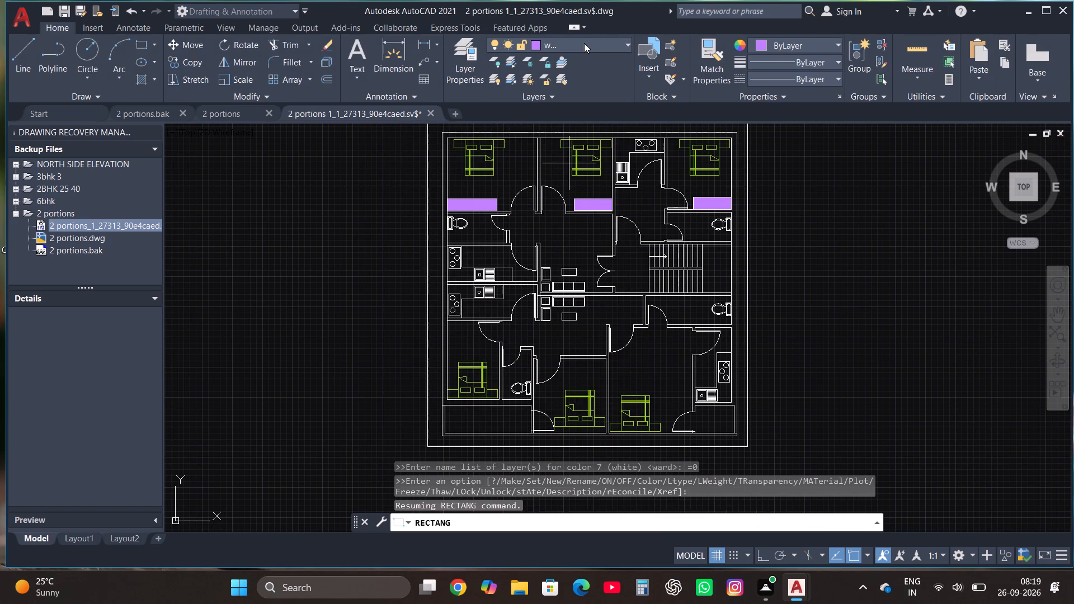
Make layer 0 current and draw a rectangular wardrobe against the north wall of the southwest bedroom, in its west corner.
left_click(584, 43)
left_click(571, 60)
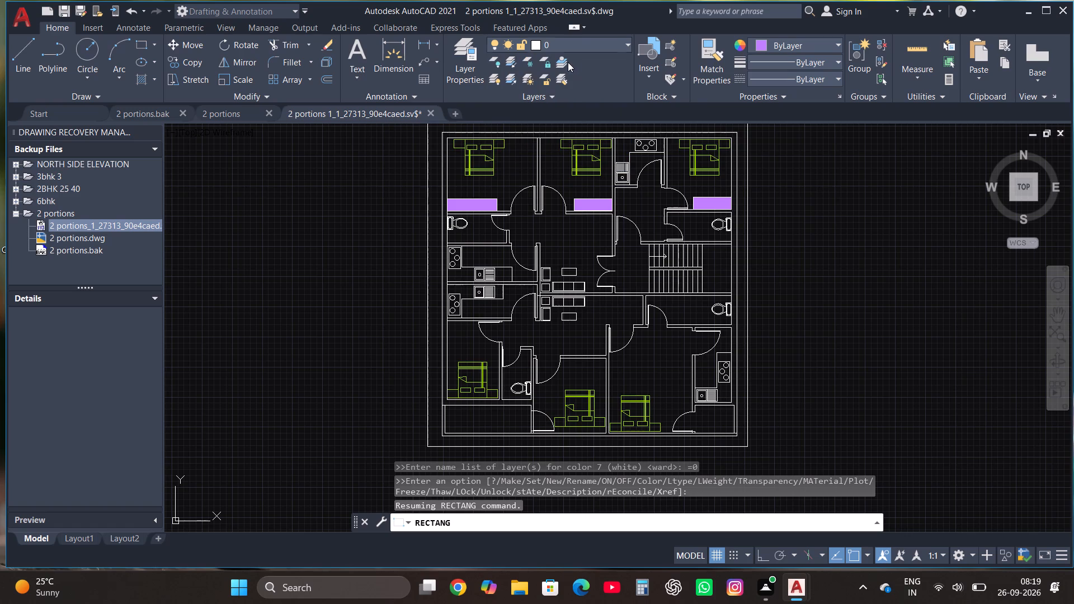
left_click(139, 45)
scroll(450, 315, "up", 3)
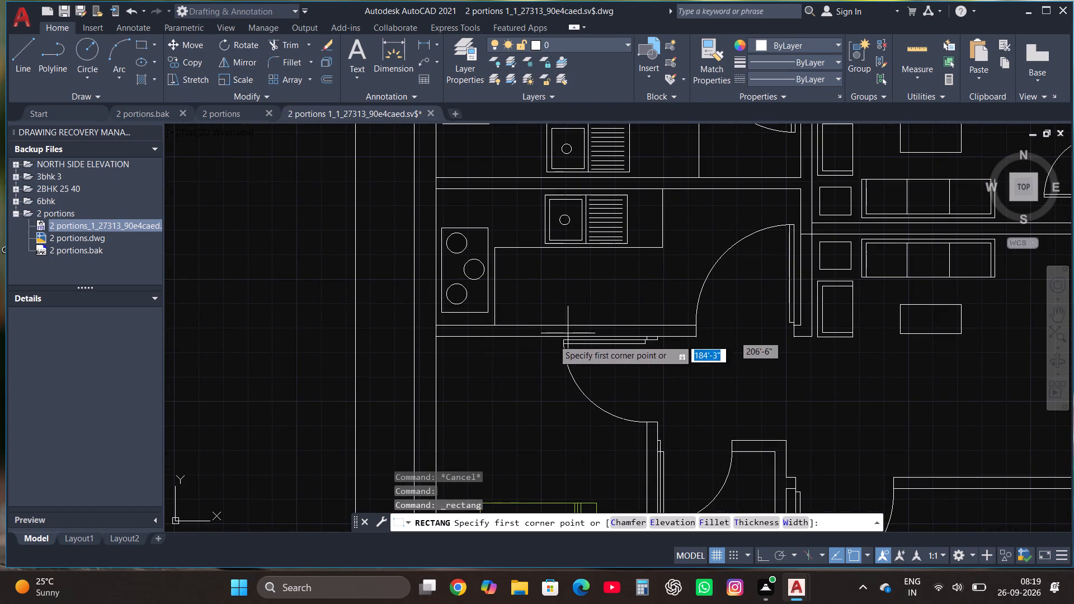
left_click(432, 334)
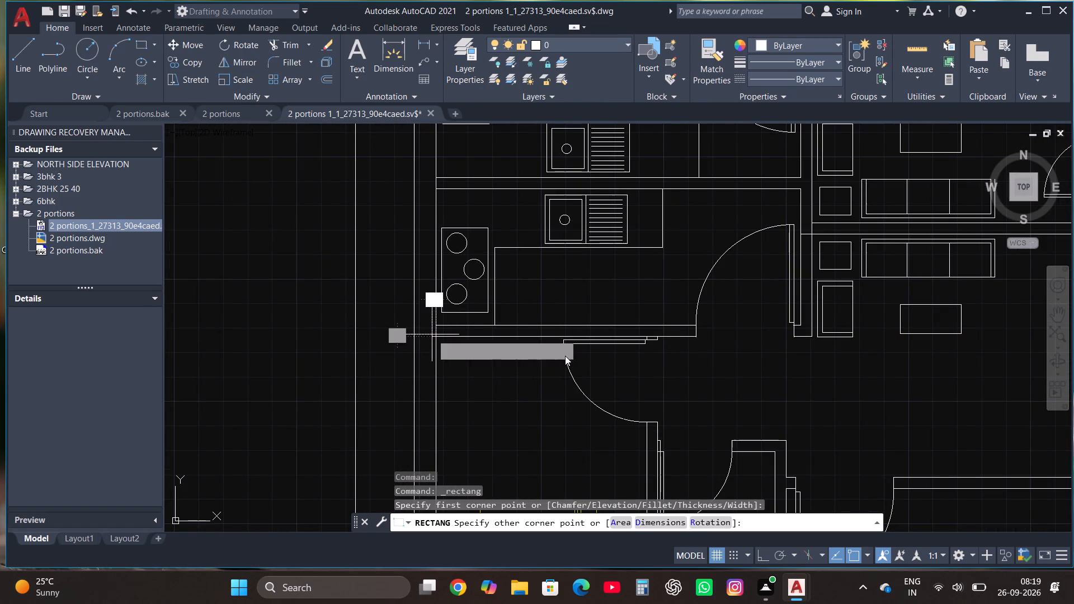
left_click(554, 383)
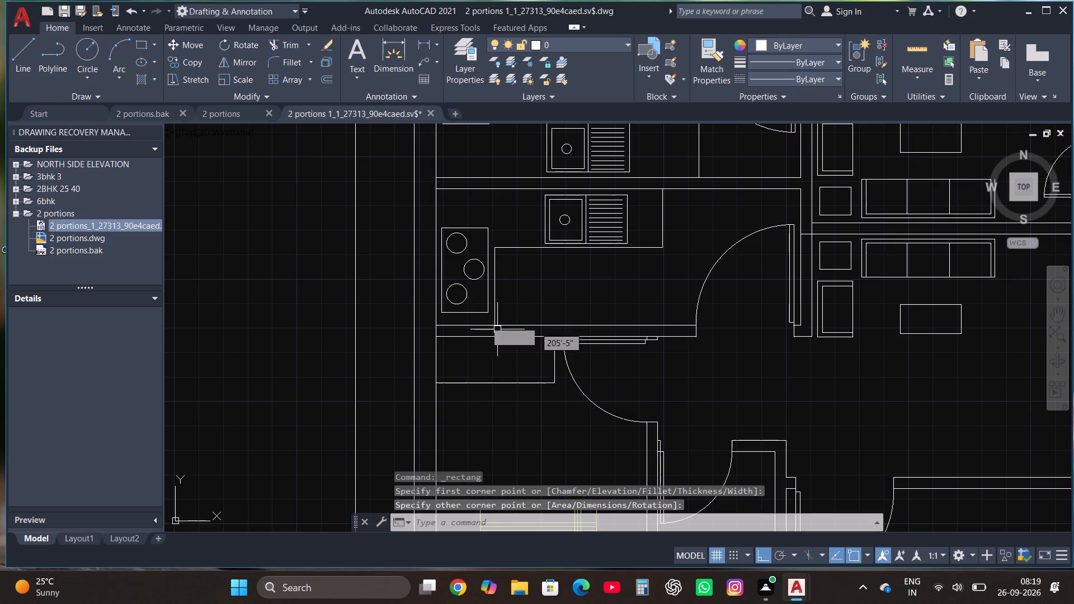
Draw a rectangular wardrobe against the north wall of the south side's middle bedroom, ending at its east wall.
left_click(140, 39)
scroll(196, 183, "down", 3)
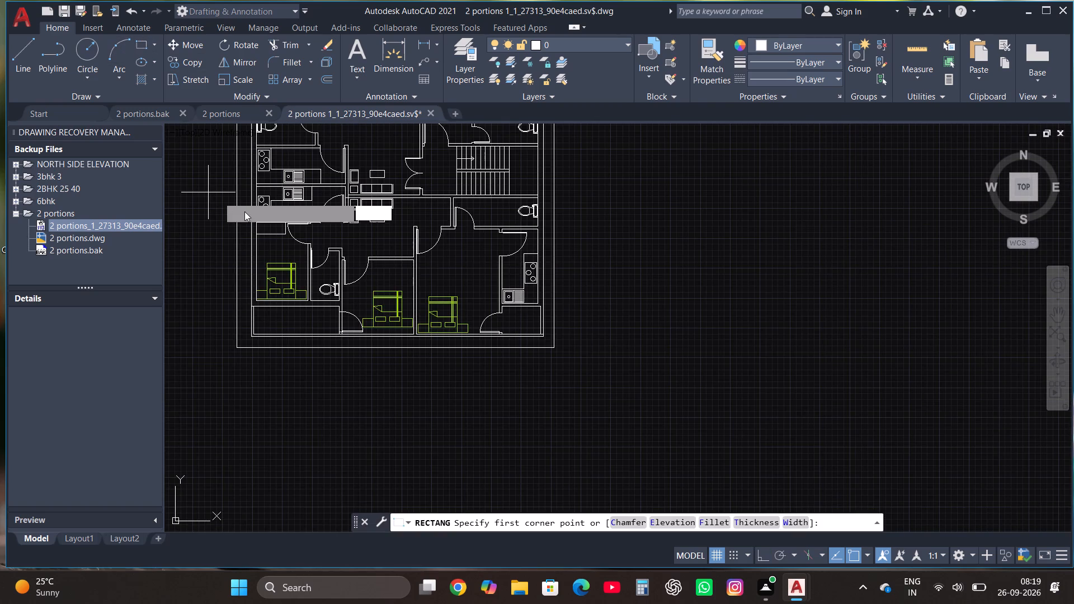
scroll(374, 267, "up", 5)
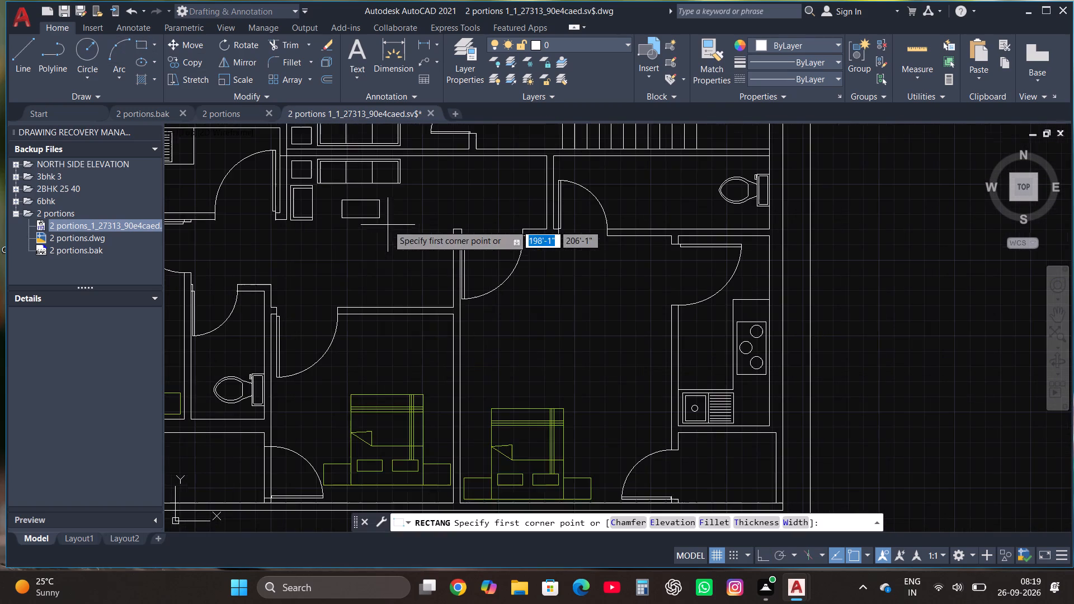
left_click(350, 313)
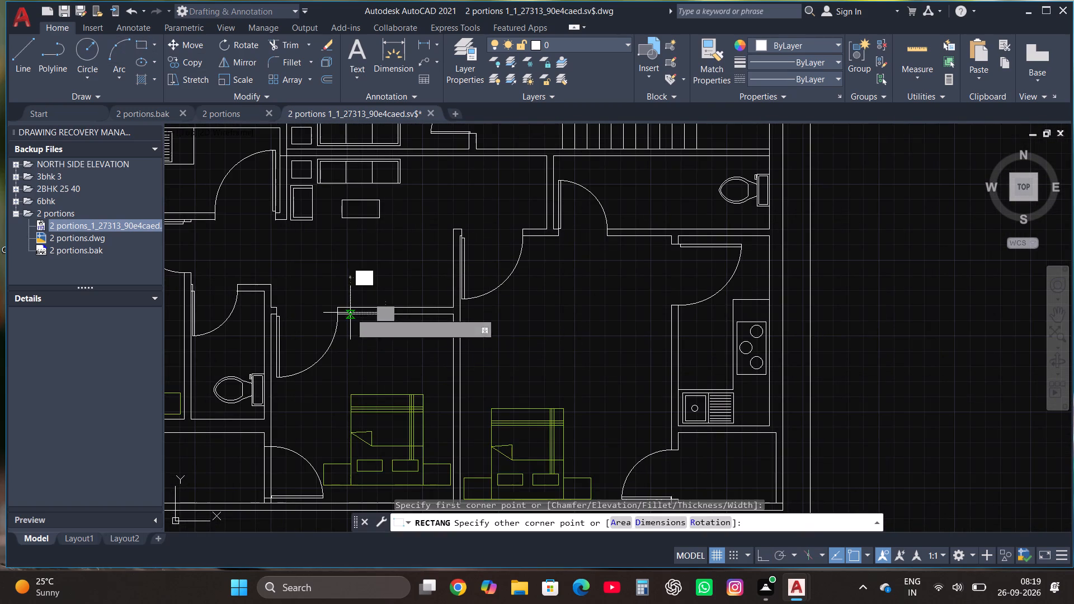
left_click(453, 347)
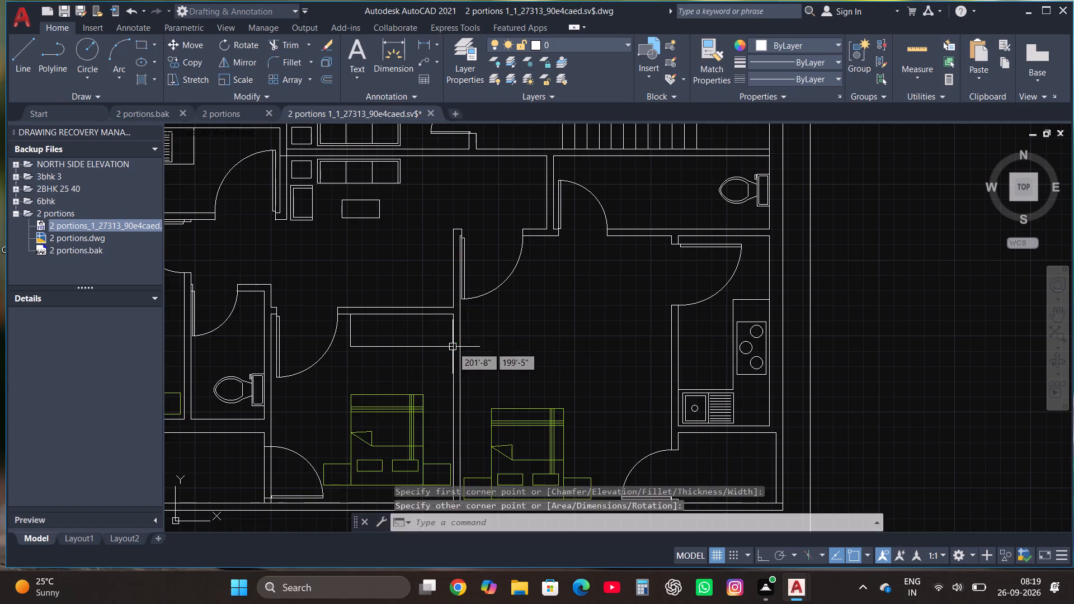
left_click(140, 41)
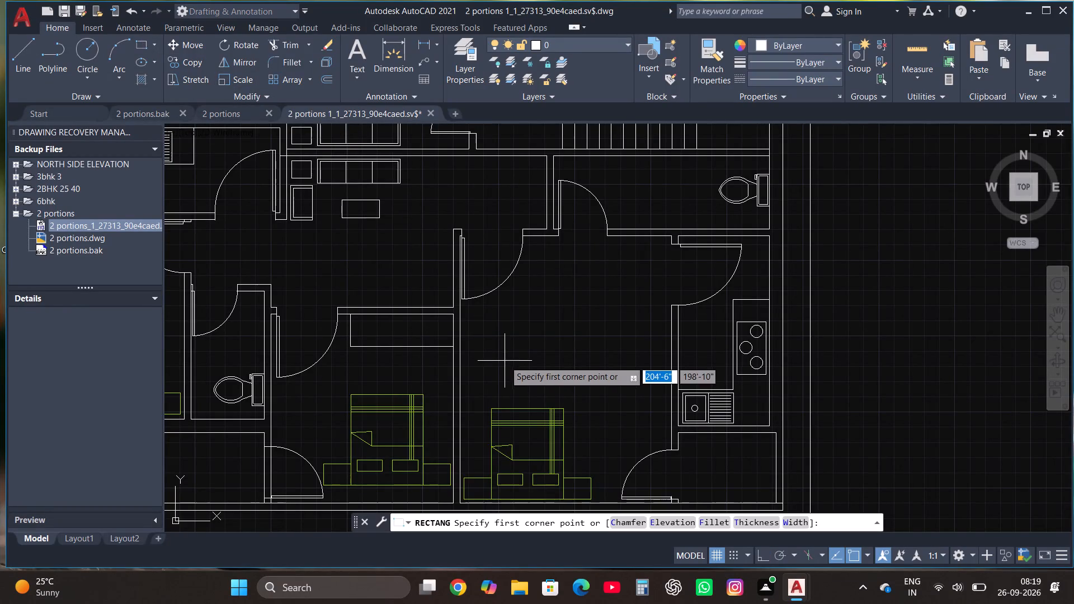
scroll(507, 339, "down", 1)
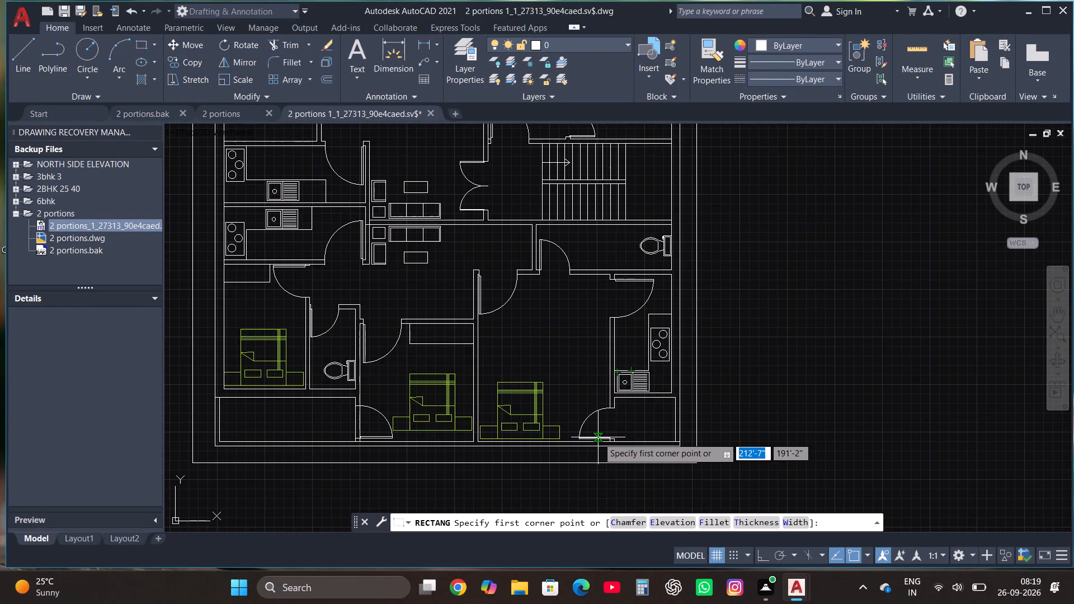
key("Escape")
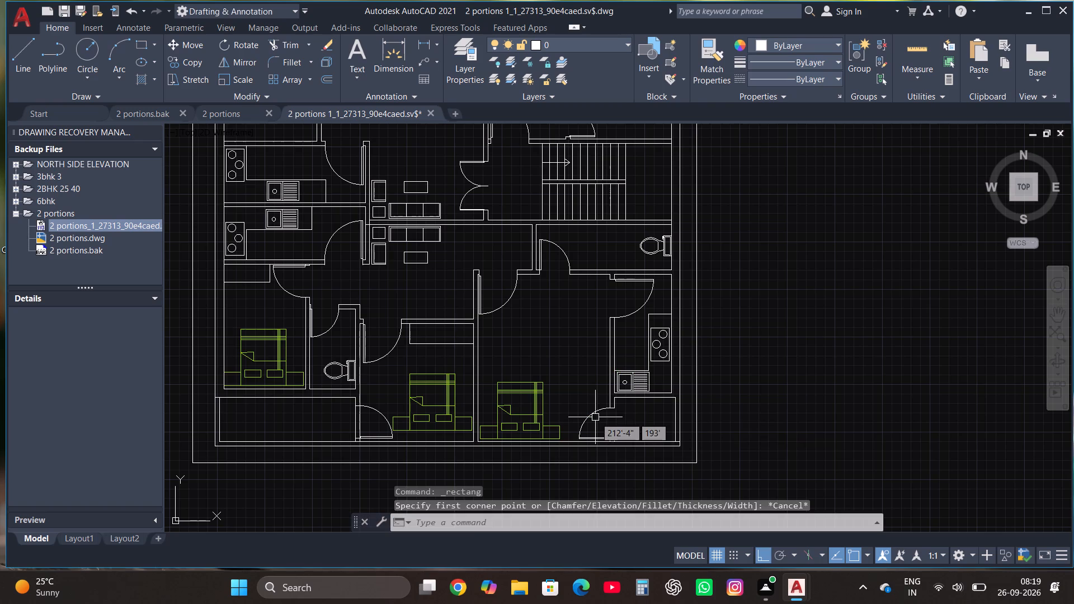
Hatch the two new wardrobes in the southwest and south middle bedrooms with the SOLID pattern on the ward layer.
scroll(603, 429, "down", 1)
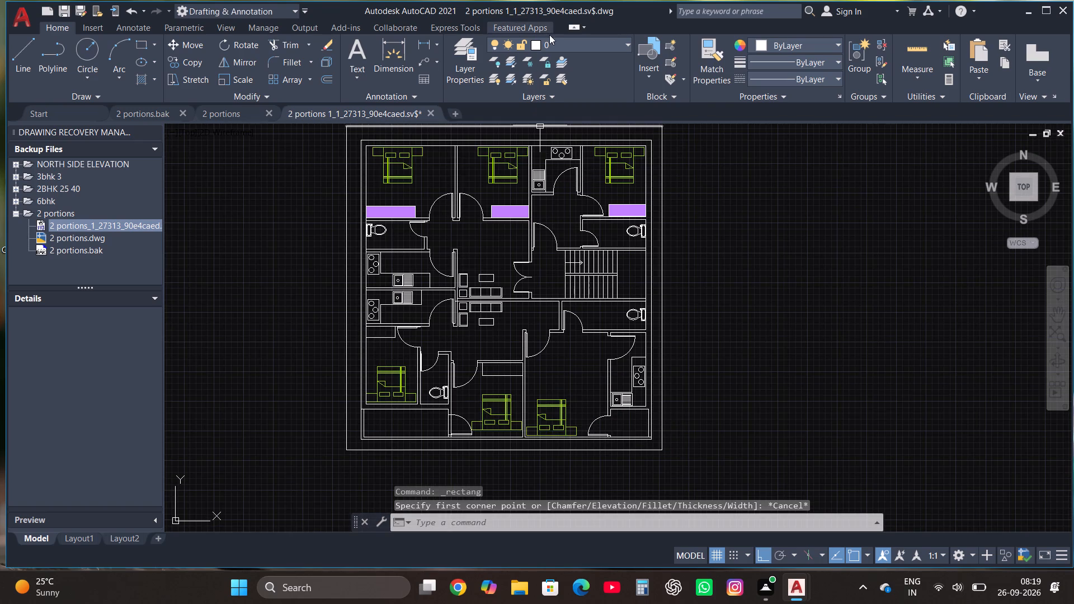
left_click(556, 44)
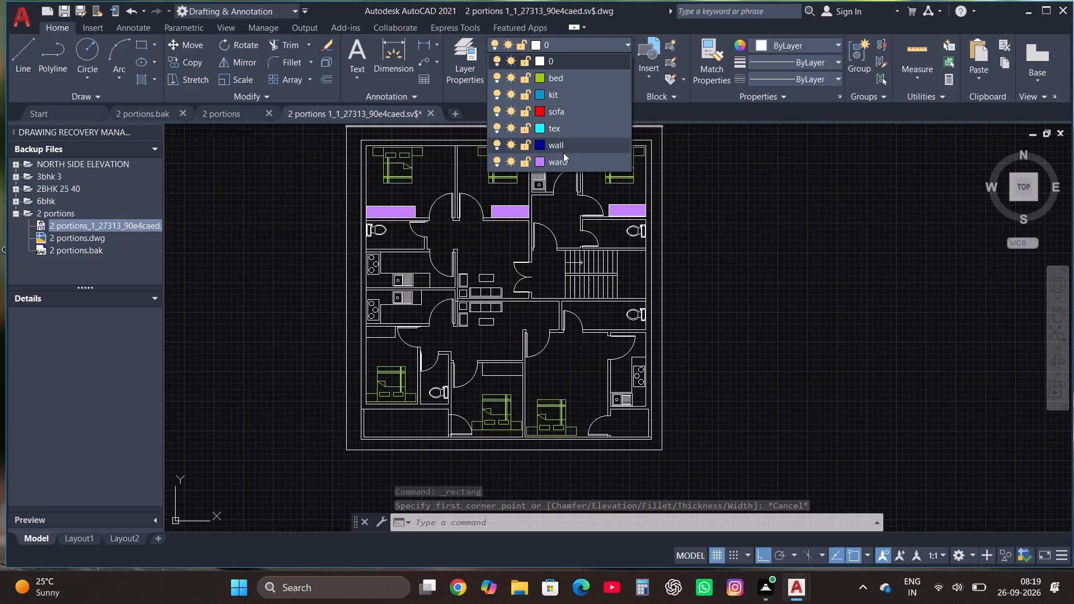
left_click(566, 164)
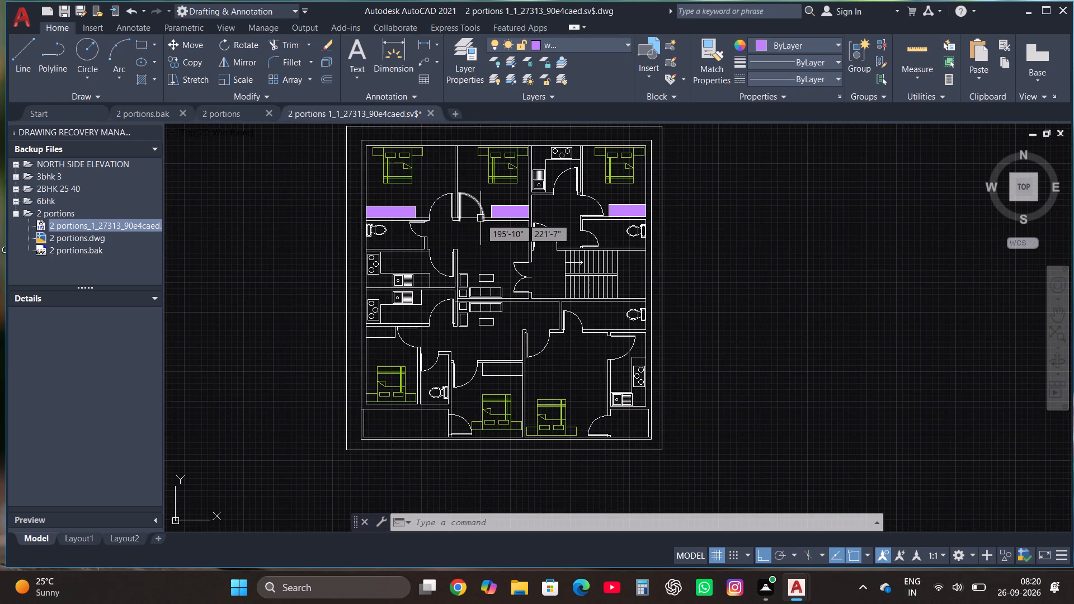
key("h")
key("Return")
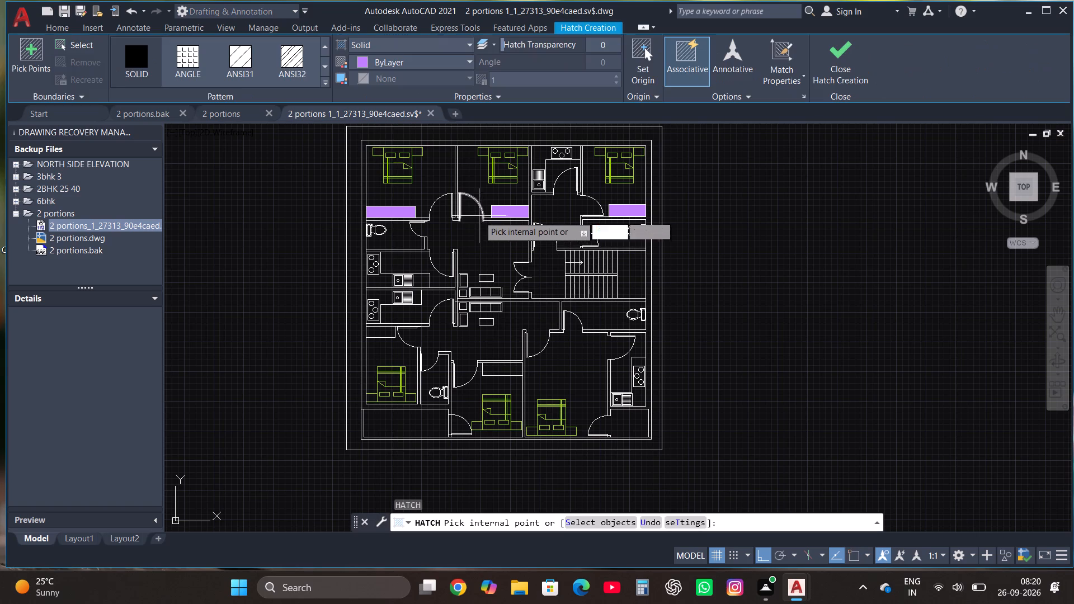
left_click(380, 328)
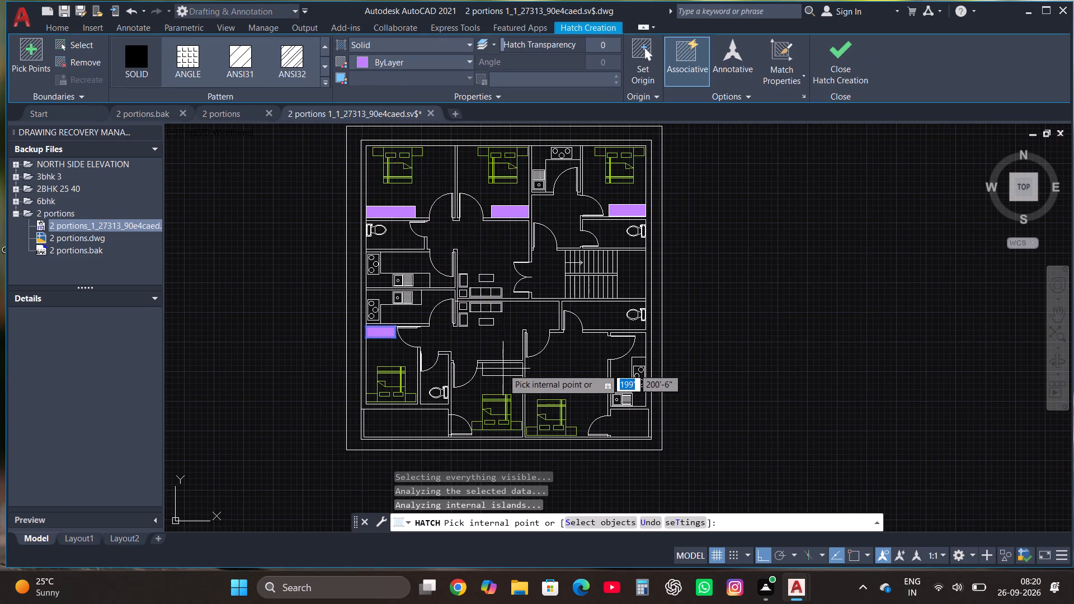
left_click(503, 369)
left_click(843, 51)
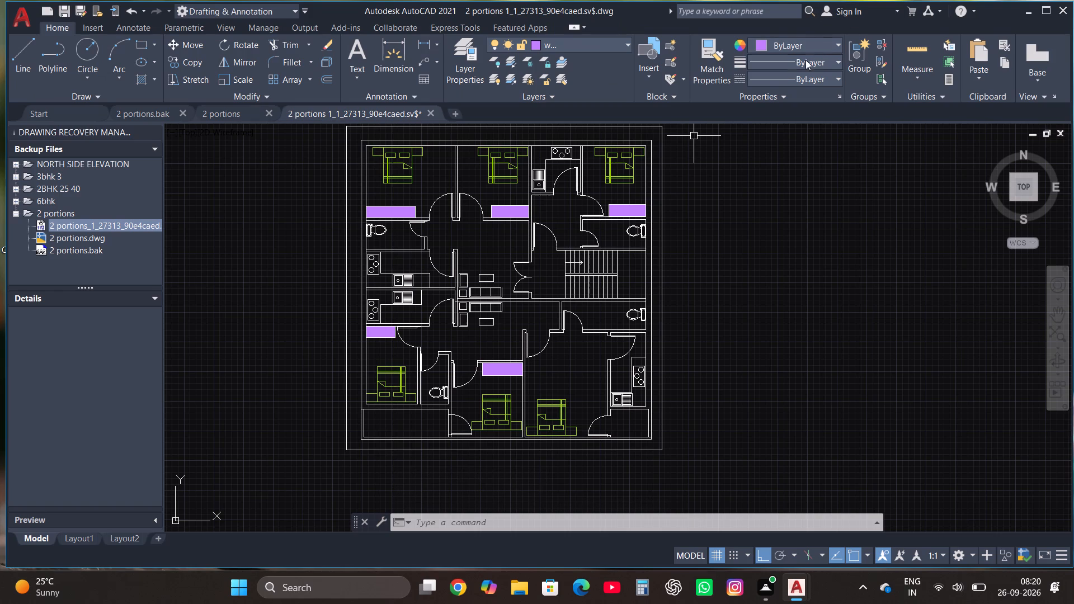
Select one door and all similar door blocks in the plan, and put them on the ward layer.
scroll(472, 184, "up", 2)
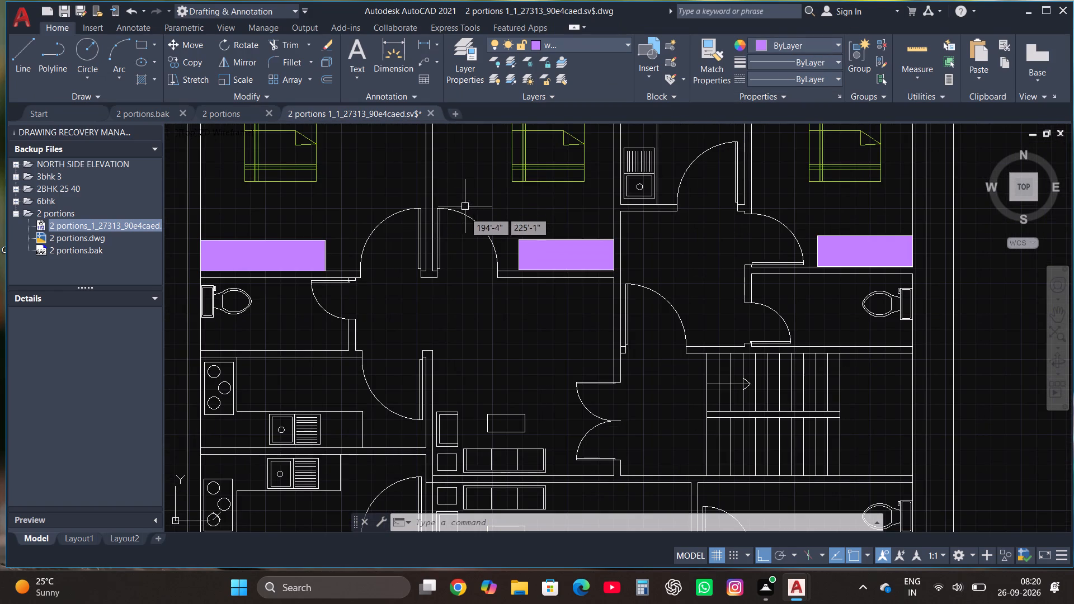
left_click(463, 216)
right_click(459, 214)
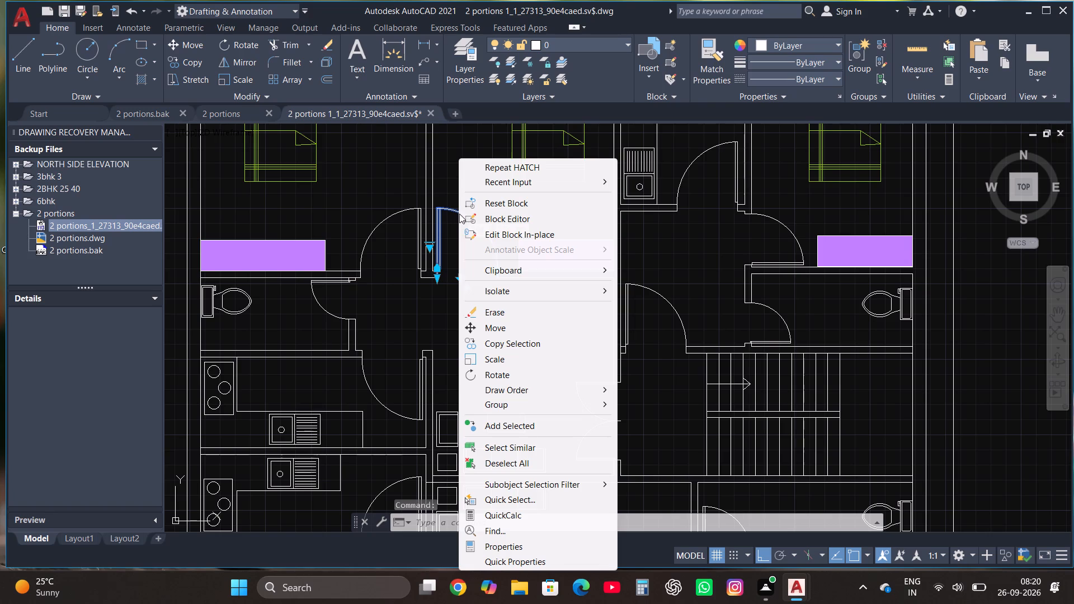
left_click(516, 450)
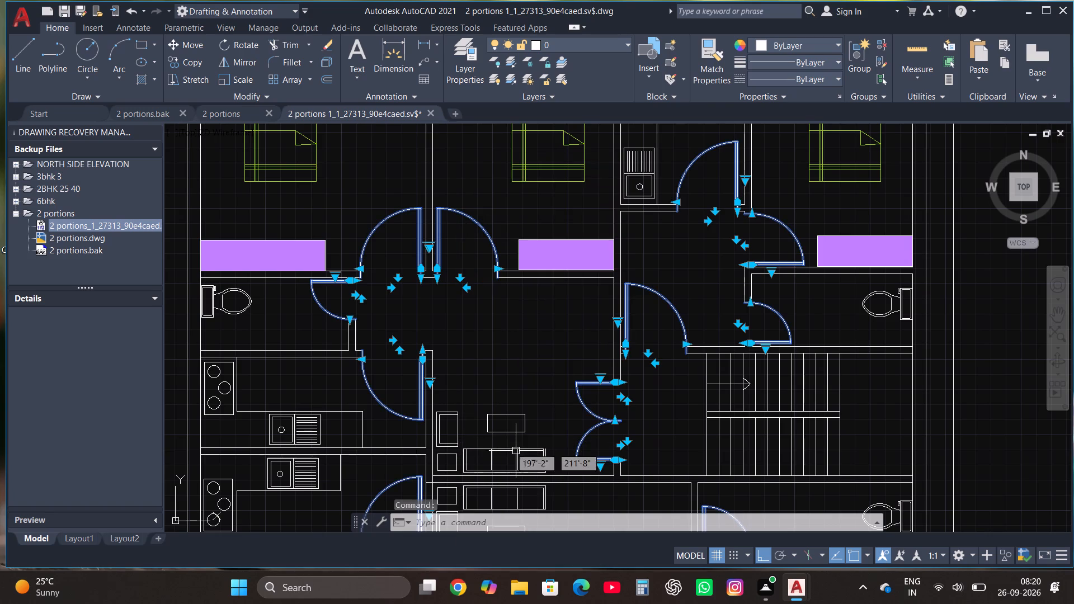
left_click(563, 41)
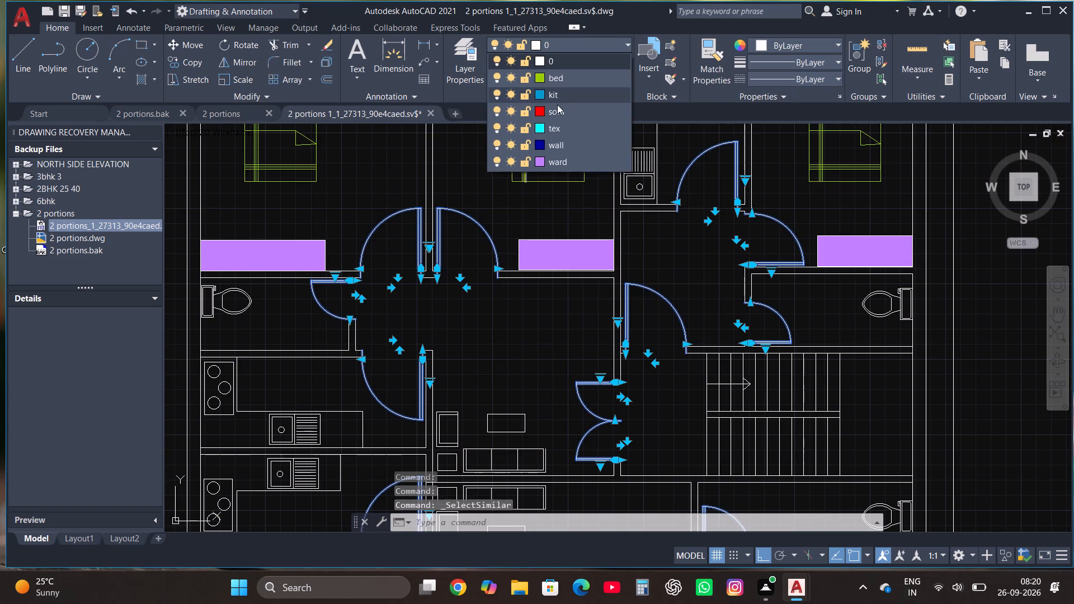
left_click(559, 161)
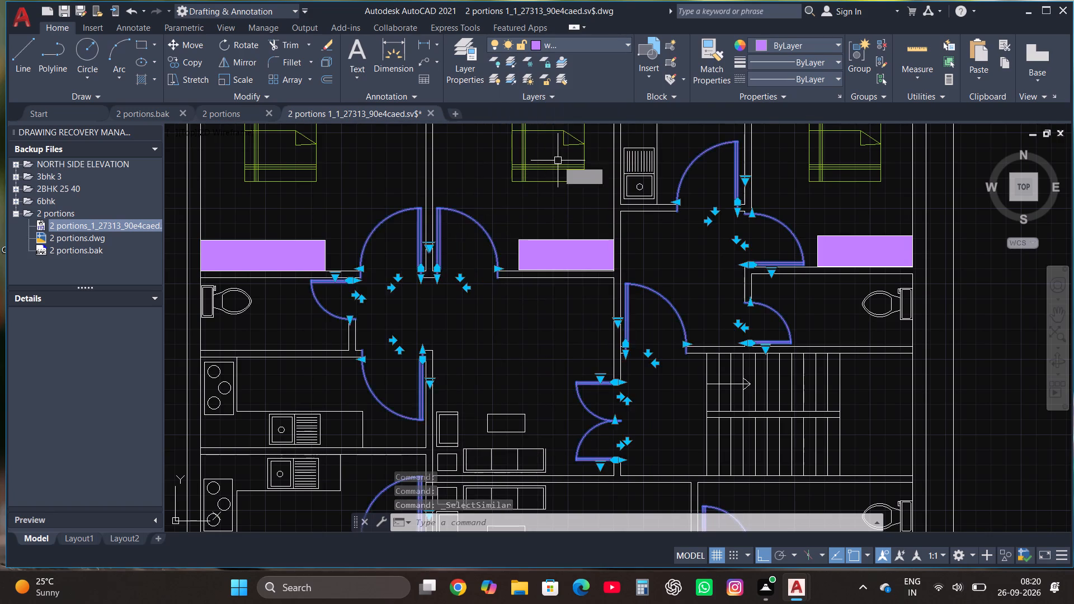
key("Escape")
Put the north kitchen's counter edges, sink and three-burner stove on the kit layer.
scroll(573, 234, "down", 2)
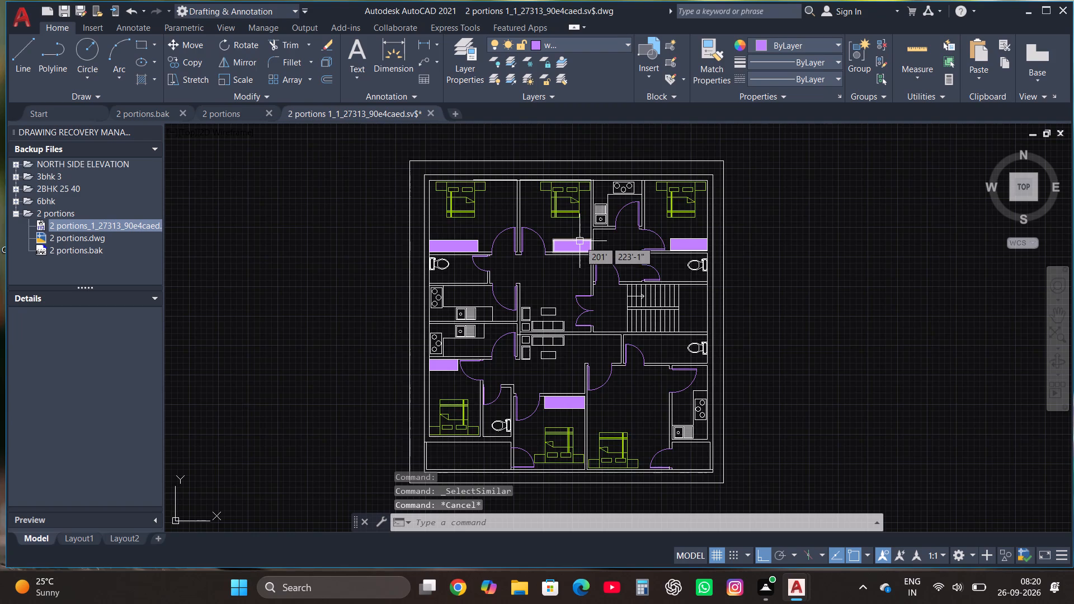
scroll(623, 190, "up", 2)
scroll(586, 253, "up", 2)
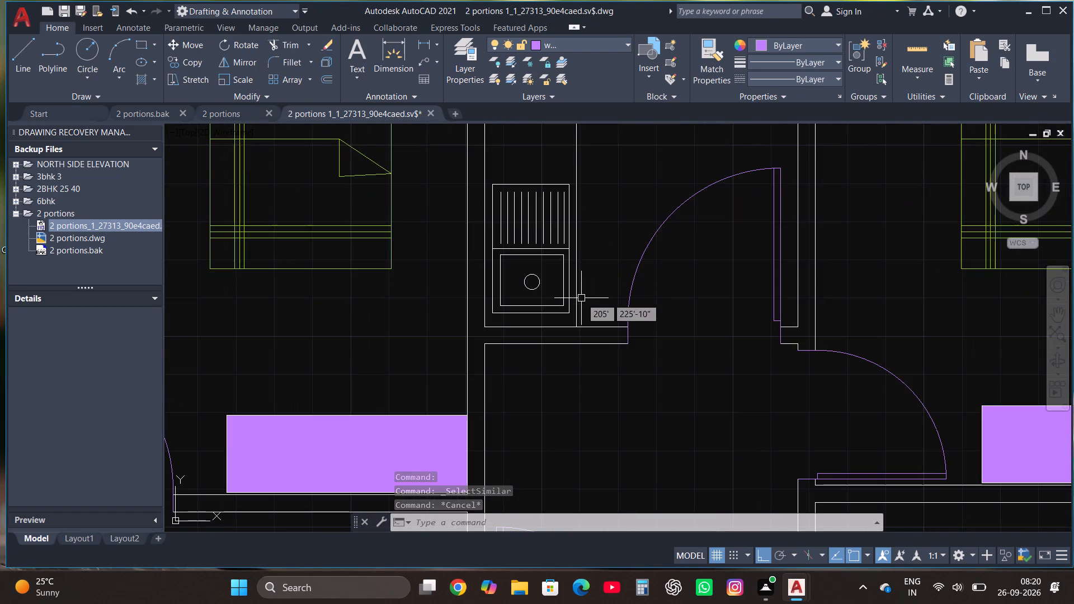
left_click(582, 299)
left_click(510, 186)
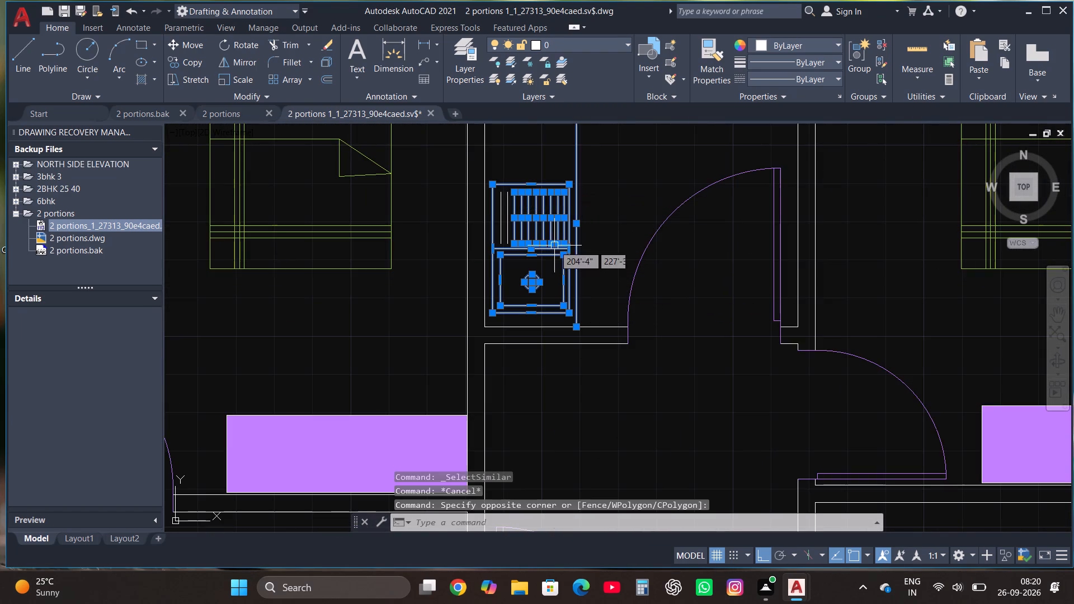
scroll(512, 314, "down", 1)
scroll(601, 183, "up", 1)
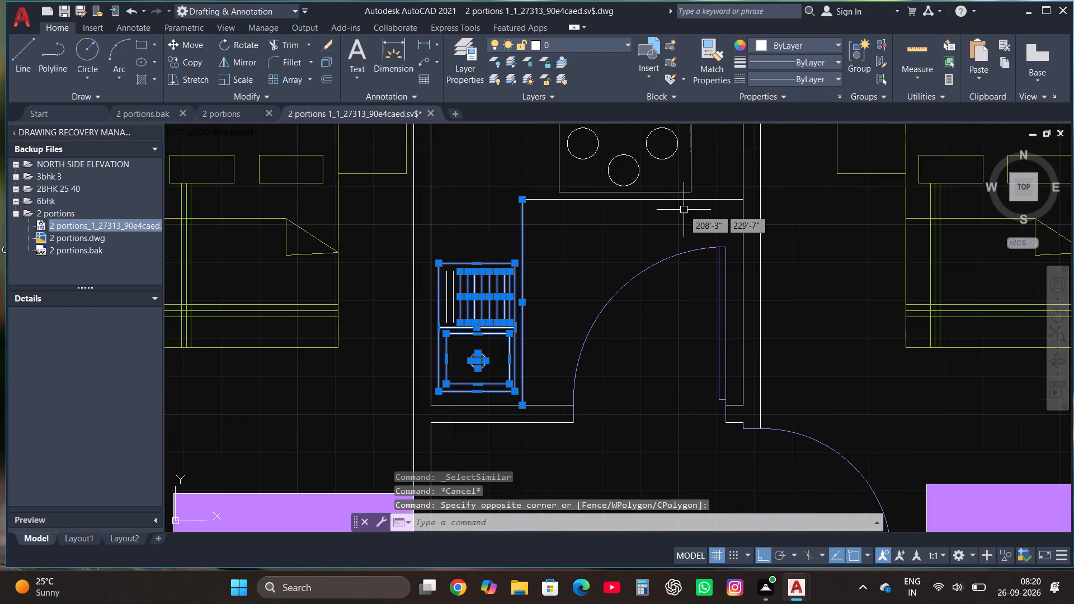
left_click(690, 216)
left_click(560, 145)
scroll(548, 266, "down", 1)
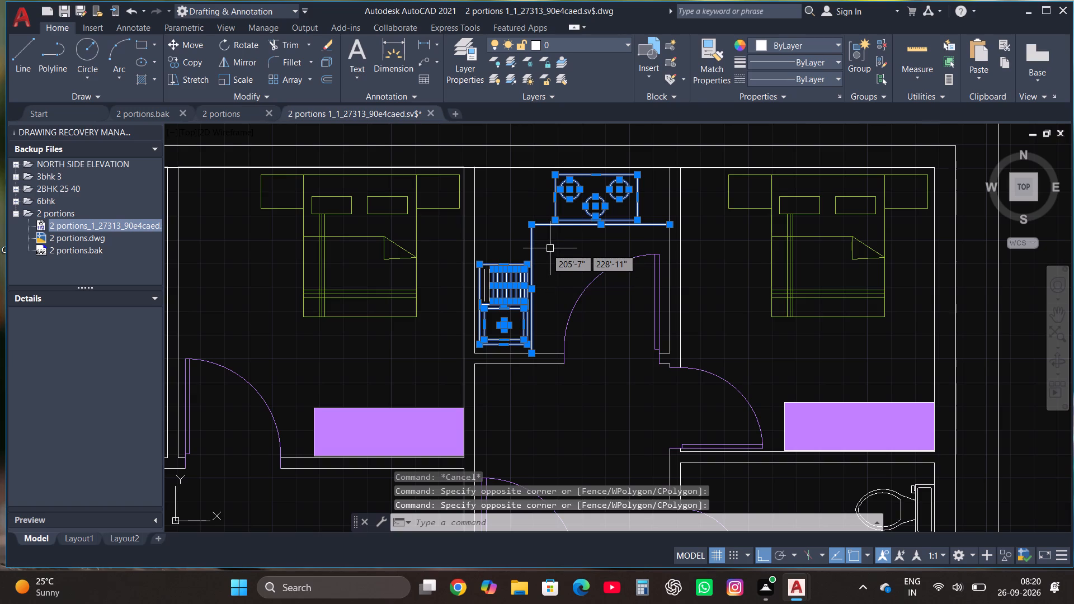
left_click(576, 45)
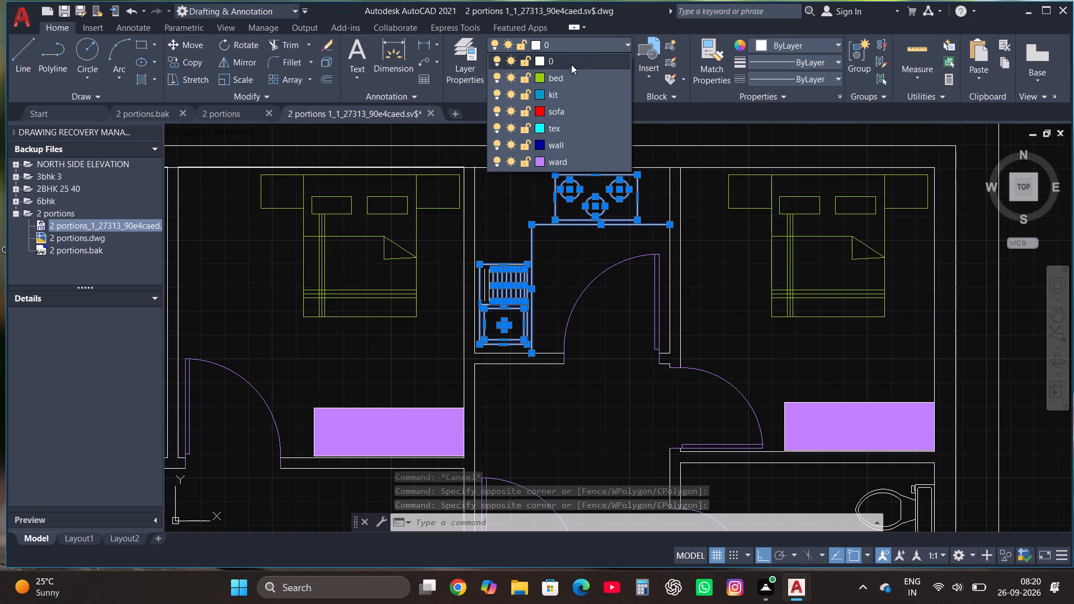
left_click(552, 96)
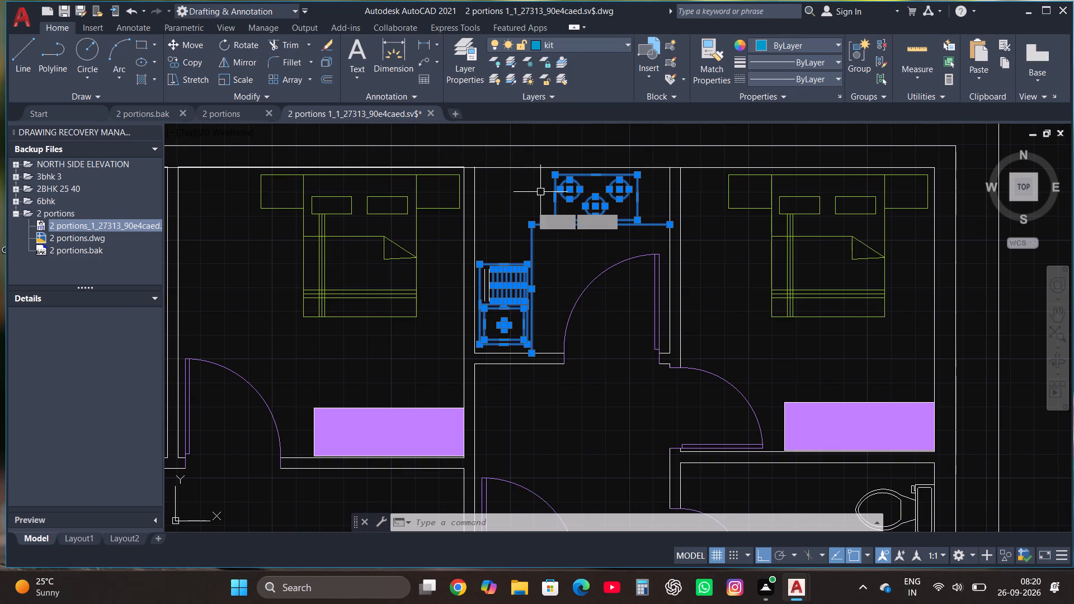
key("Escape")
key("Escape")
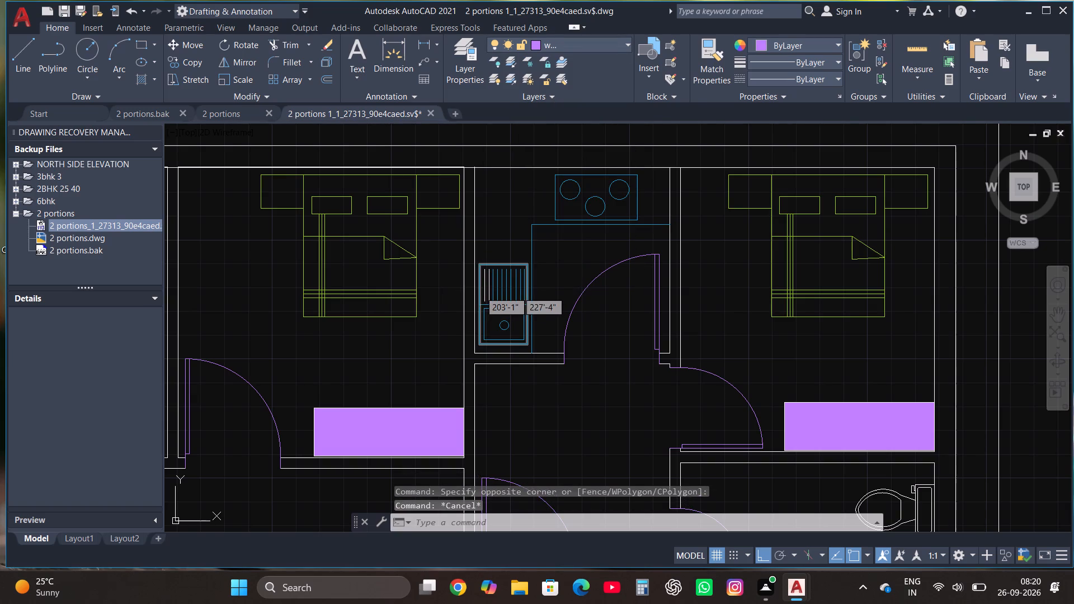
Put the two remaining drainboard lines of the north kitchen's sink on the kit layer.
scroll(481, 290, "up", 3)
left_click(491, 304)
left_click(508, 306)
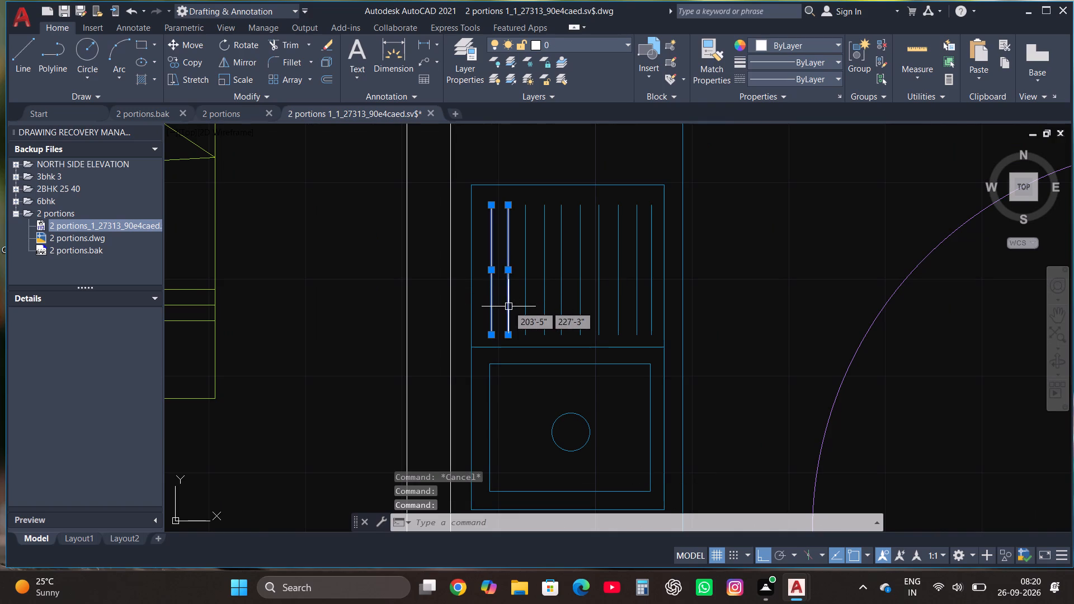
left_click(589, 46)
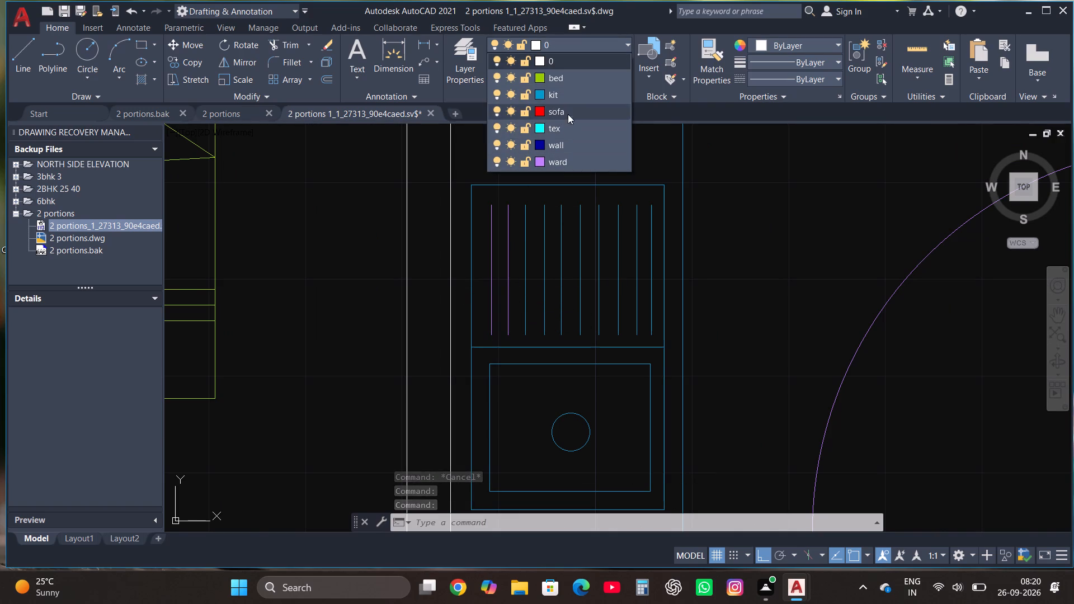
left_click(572, 88)
key("Escape")
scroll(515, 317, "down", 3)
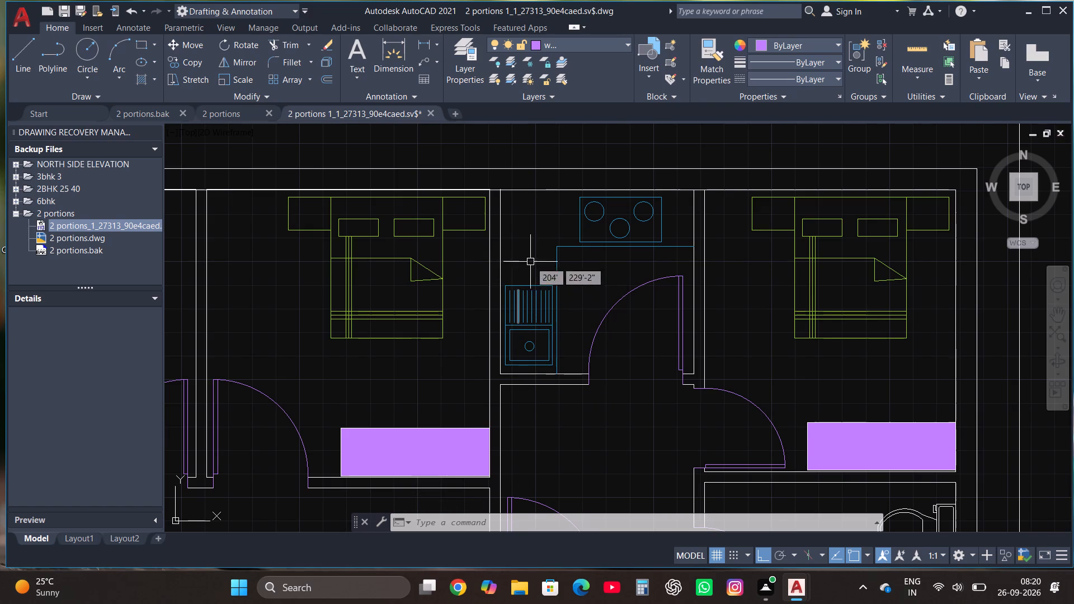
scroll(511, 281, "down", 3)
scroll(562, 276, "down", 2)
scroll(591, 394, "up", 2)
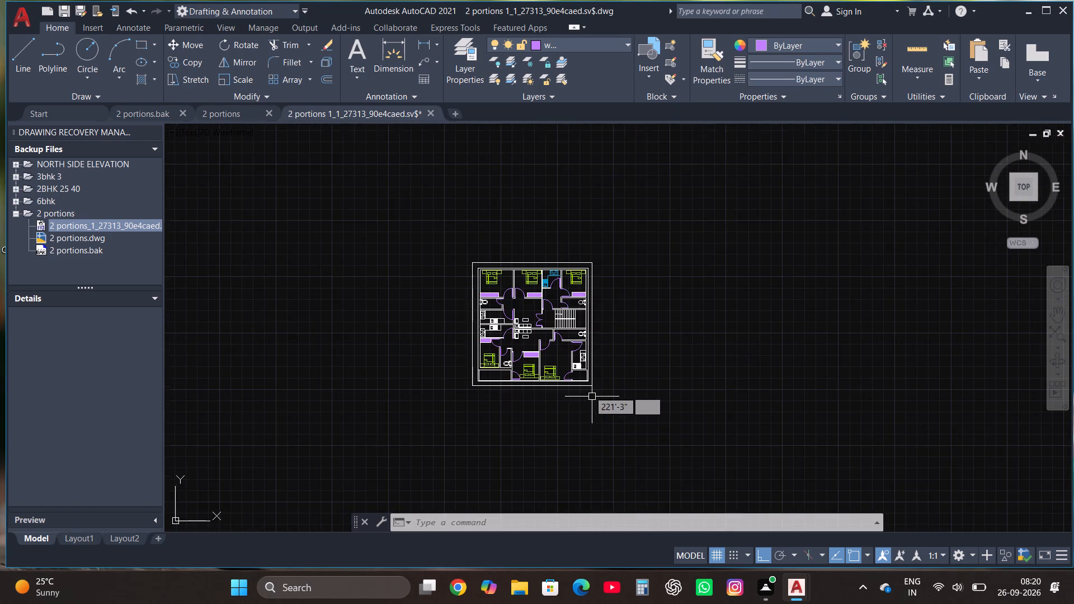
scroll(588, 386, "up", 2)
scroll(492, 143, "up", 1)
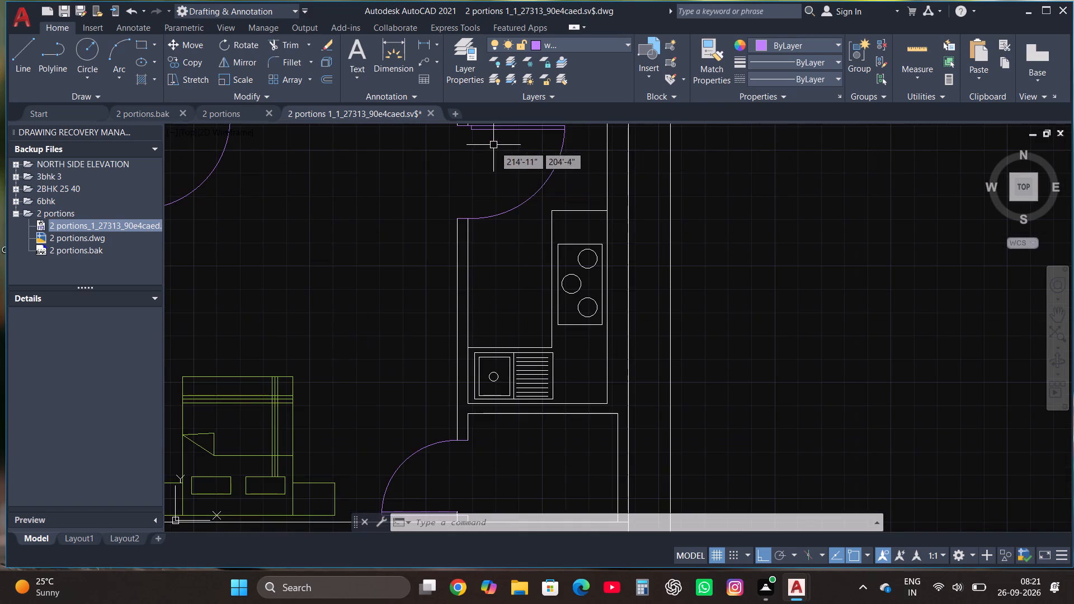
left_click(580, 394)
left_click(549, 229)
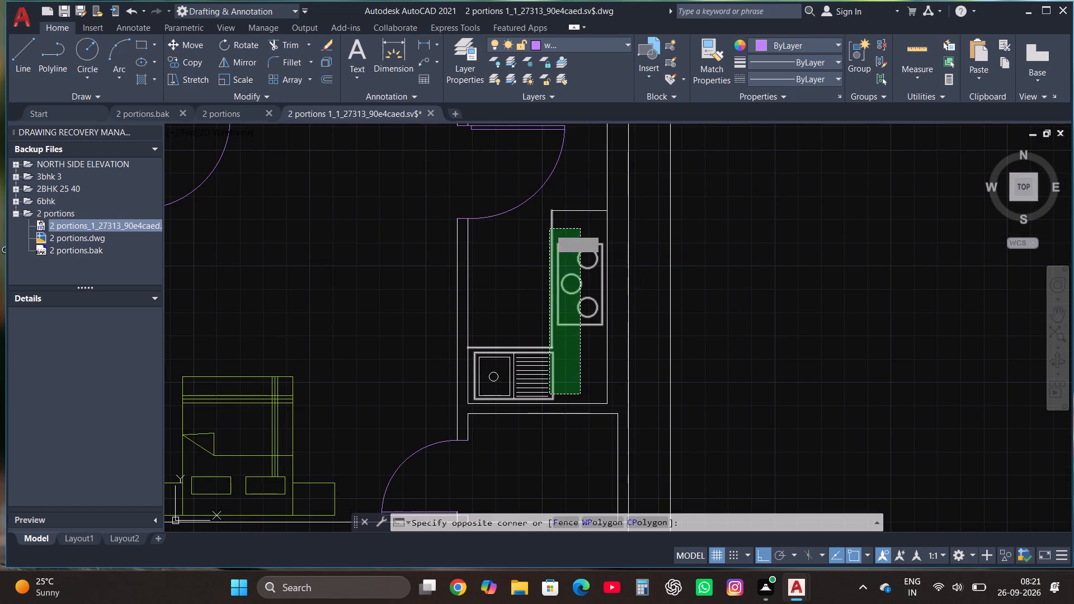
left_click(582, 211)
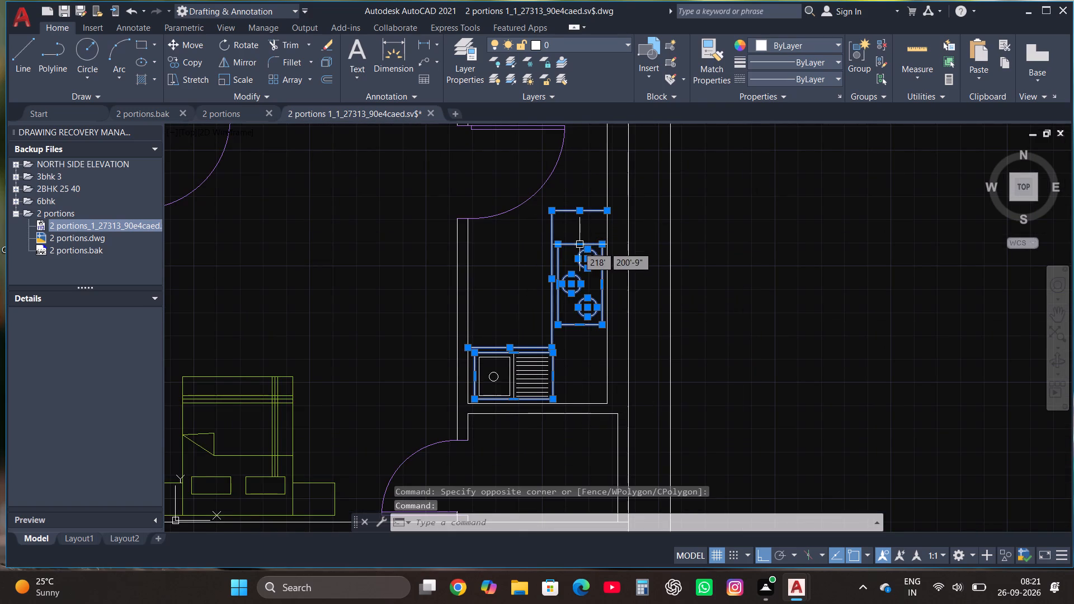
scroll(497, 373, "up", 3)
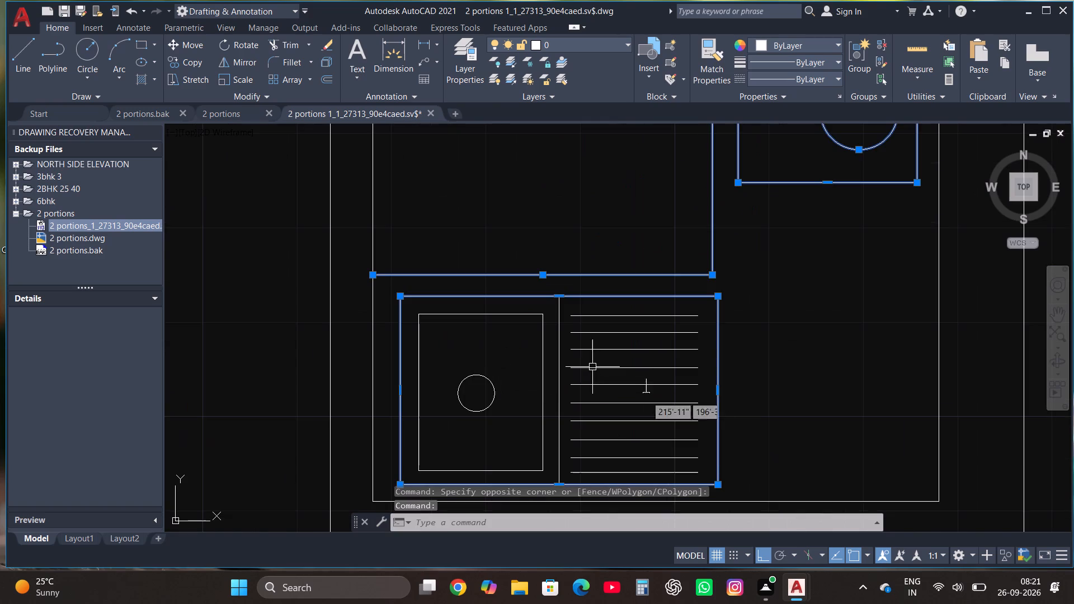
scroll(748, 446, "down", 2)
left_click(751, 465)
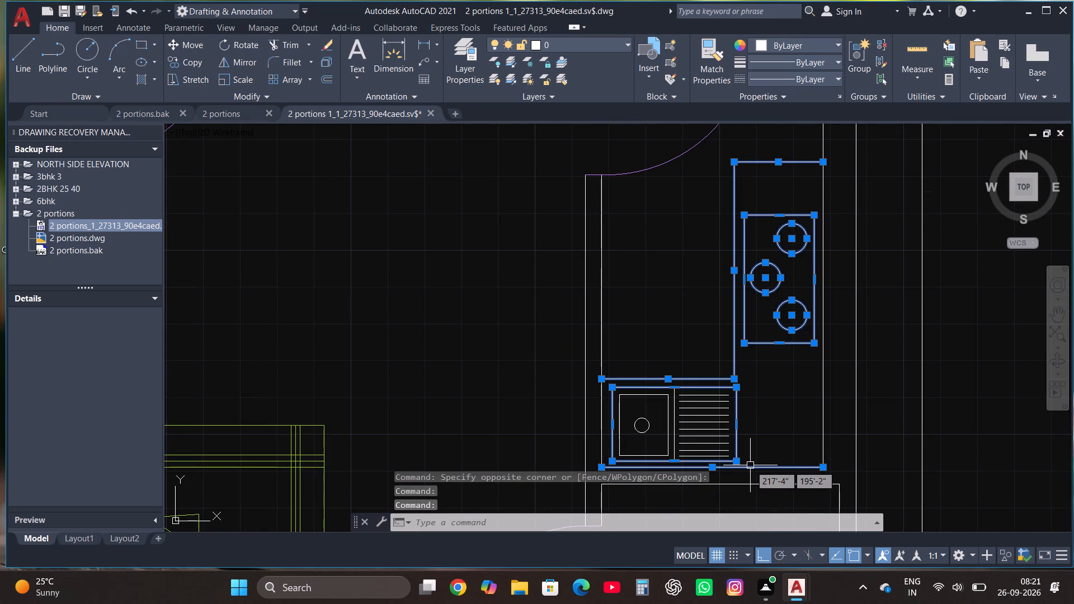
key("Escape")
Put the southeast kitchen's counter edges, complete sink with drainboard lines, and stove on the kit layer.
scroll(748, 463, "up", 2)
left_click(742, 468)
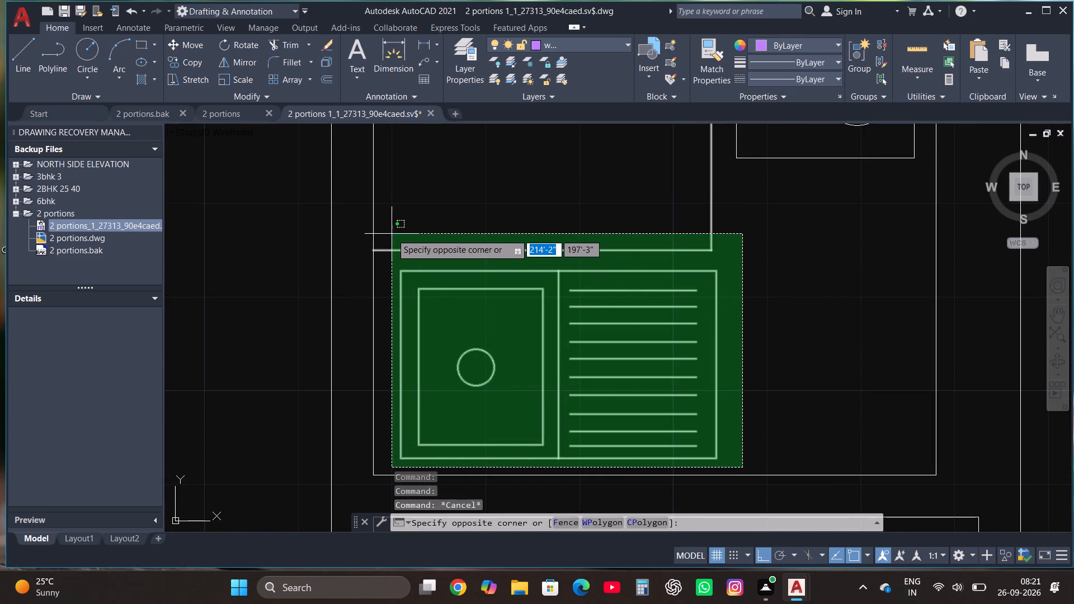
left_click(392, 234)
scroll(470, 315, "down", 2)
scroll(595, 343, "down", 1)
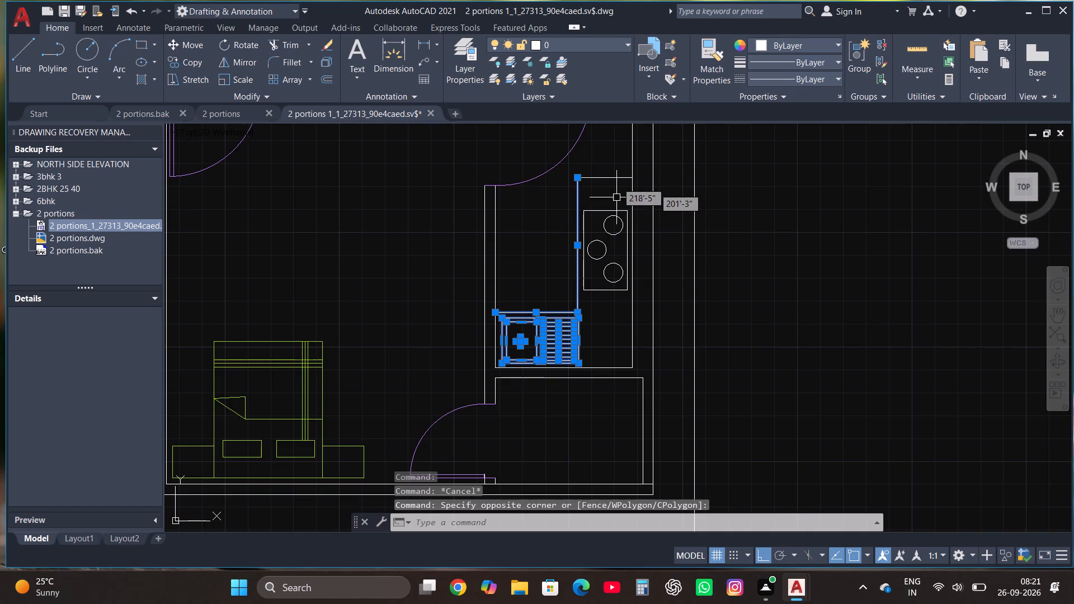
scroll(617, 176, "up", 1)
left_click(629, 384)
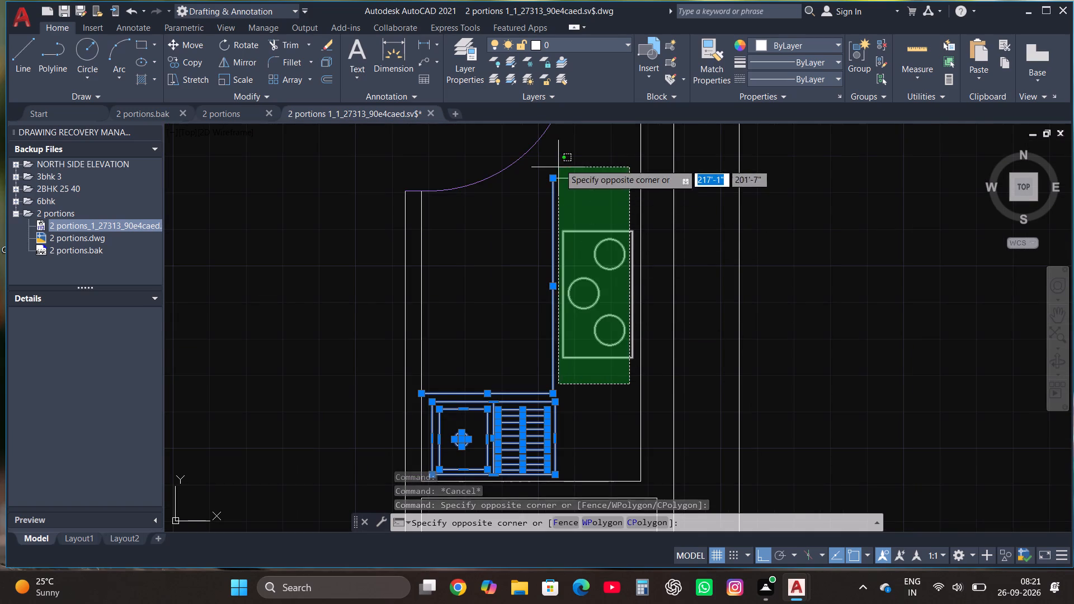
left_click(564, 154)
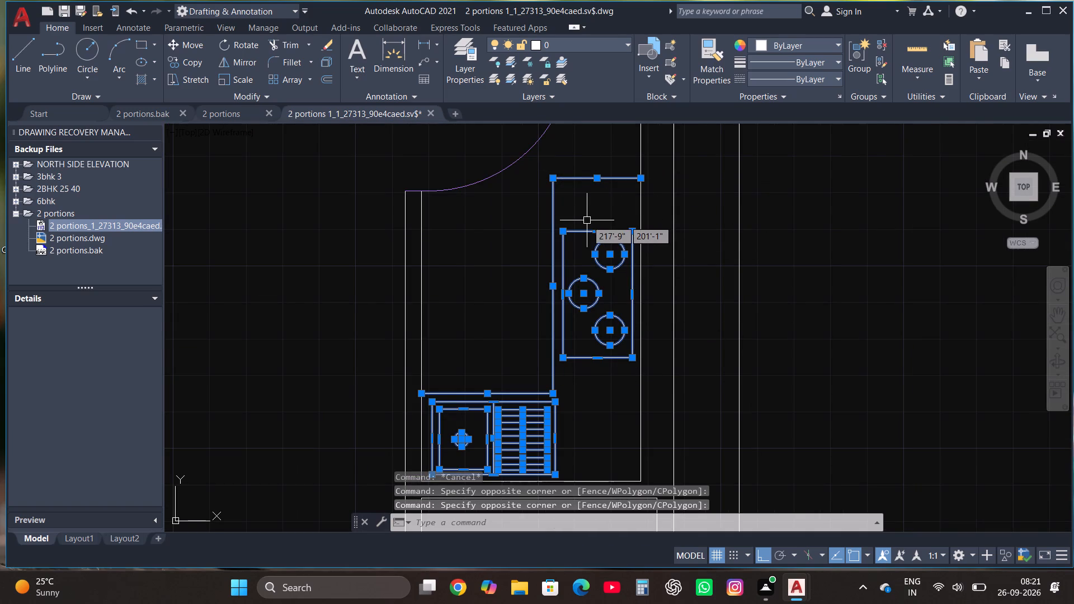
scroll(587, 221, "down", 1)
left_click(563, 46)
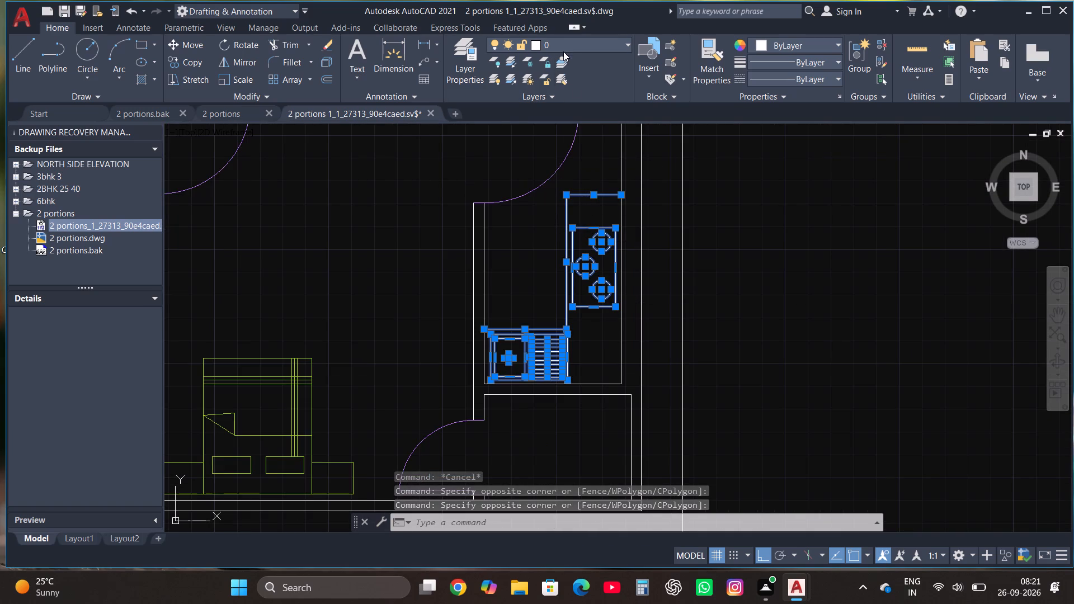
left_click(579, 100)
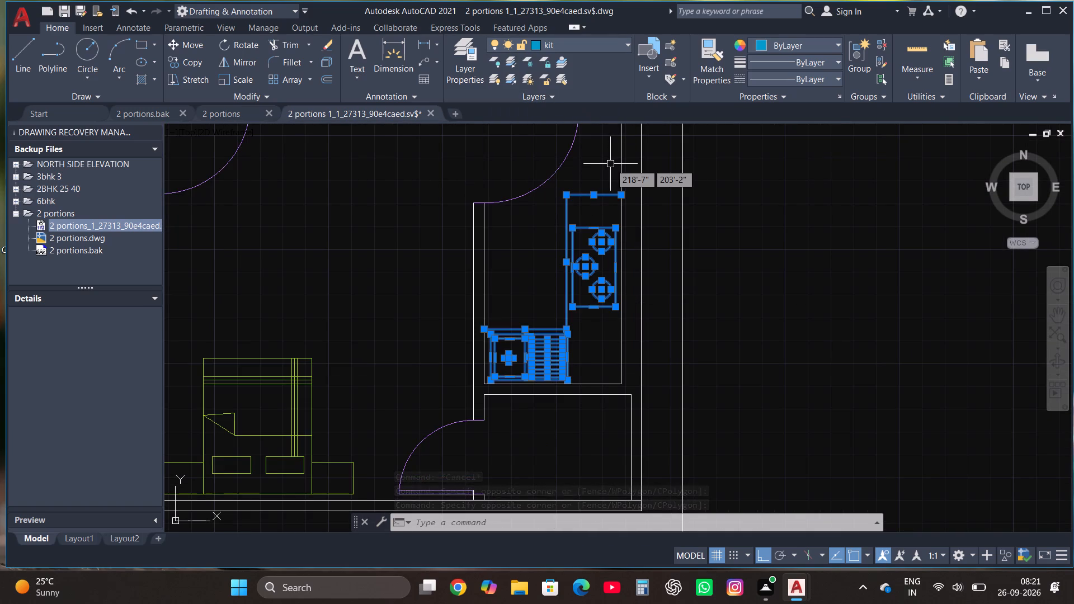
key("Escape")
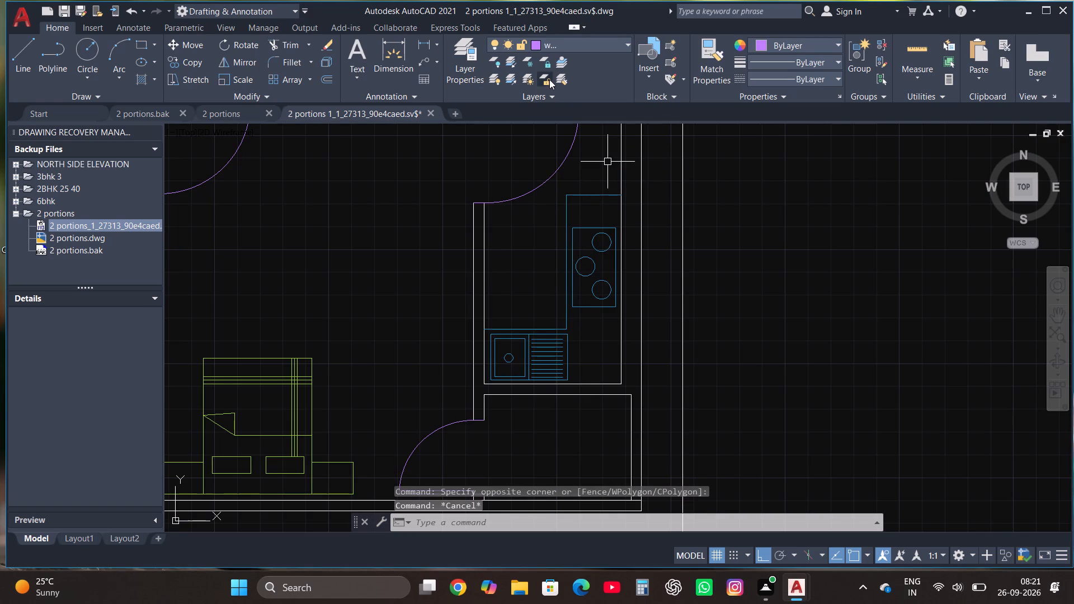
Put the counter edges, sinks with drainboard lines, and three-burner stoves of both adjoining west kitchens on the kit layer.
scroll(623, 270, "down", 3)
scroll(529, 310, "down", 1)
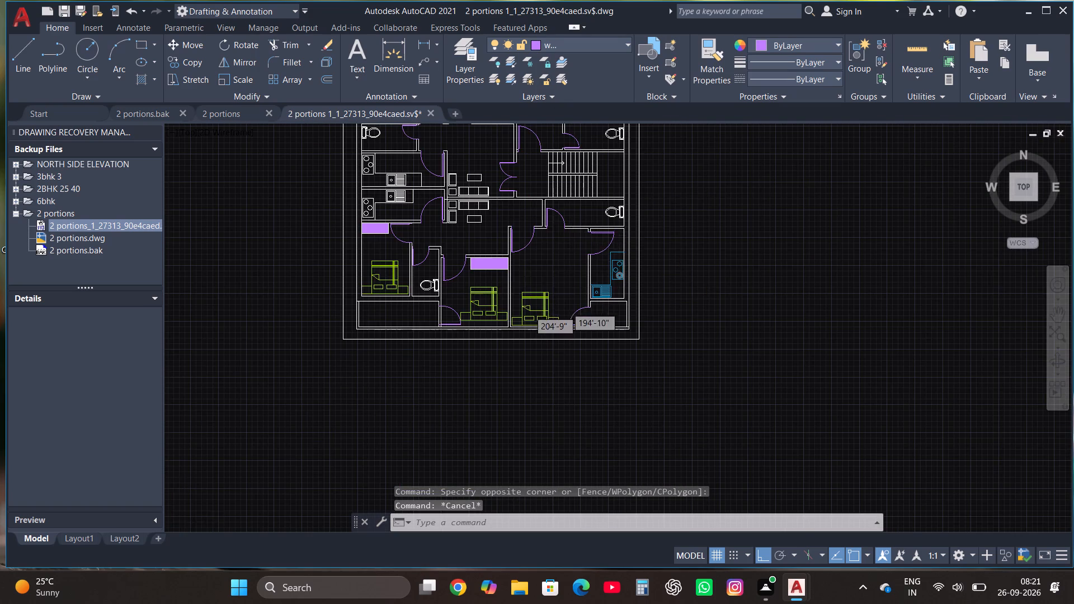
scroll(451, 227, "up", 4)
scroll(484, 352, "up", 2)
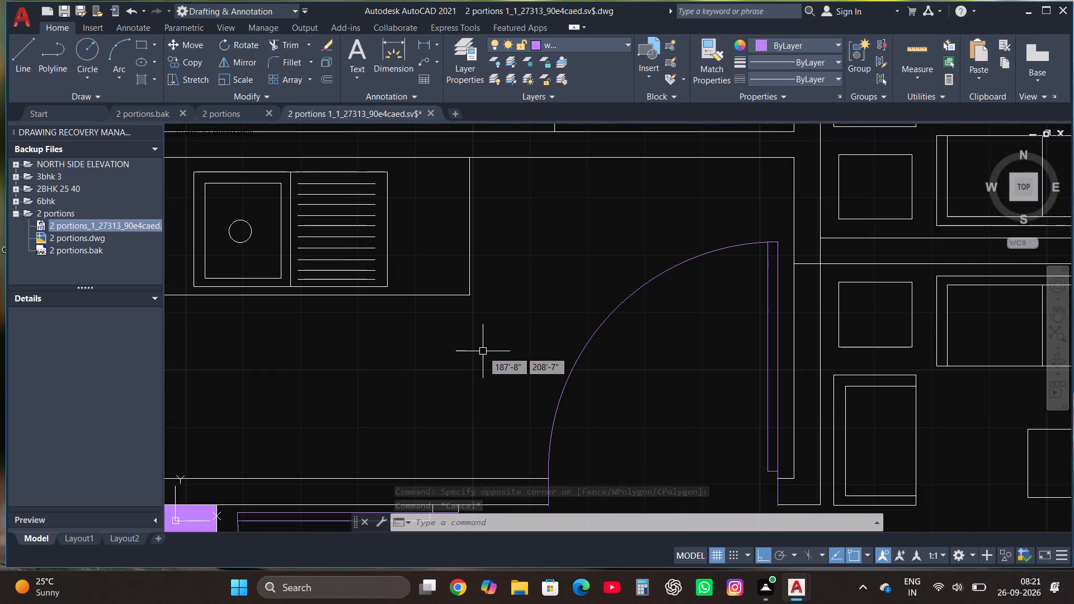
left_click(488, 320)
scroll(238, 218, "down", 2)
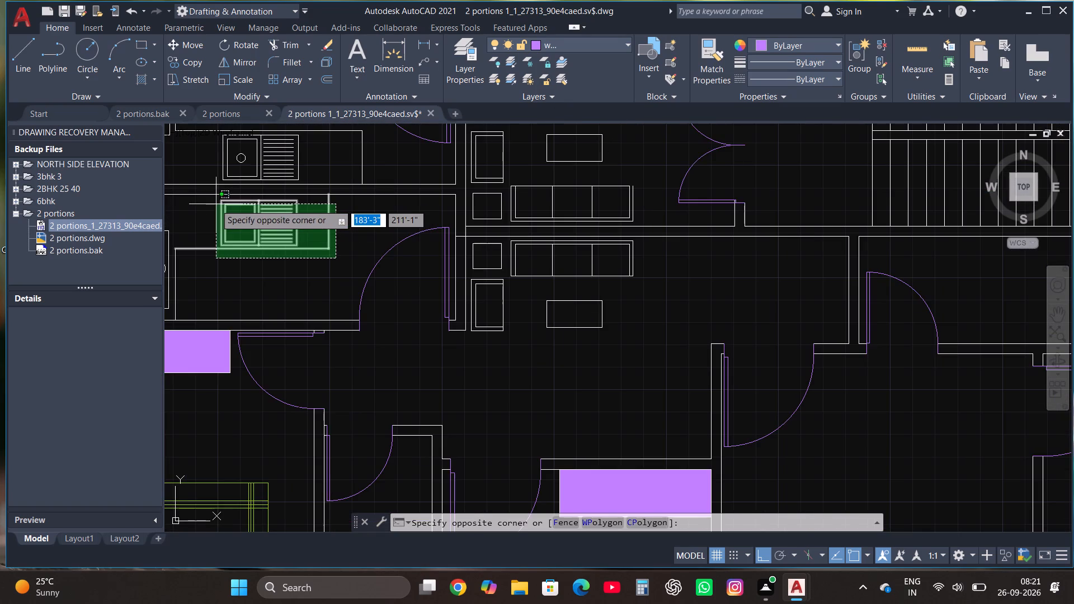
left_click(218, 199)
scroll(409, 207, "down", 1)
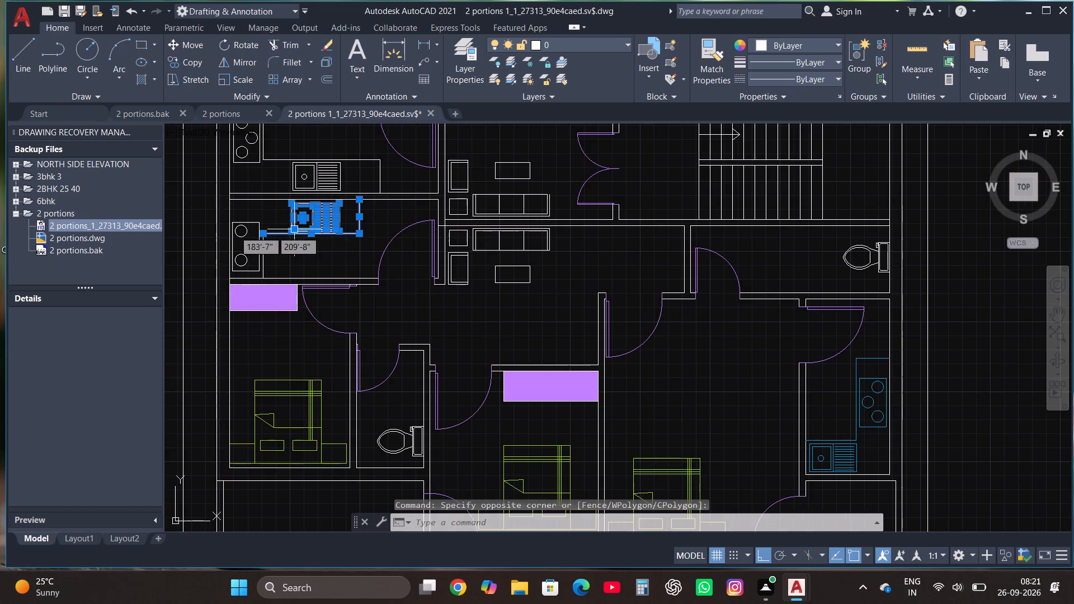
scroll(230, 232, "up", 3)
left_click_drag(394, 394, 388, 391)
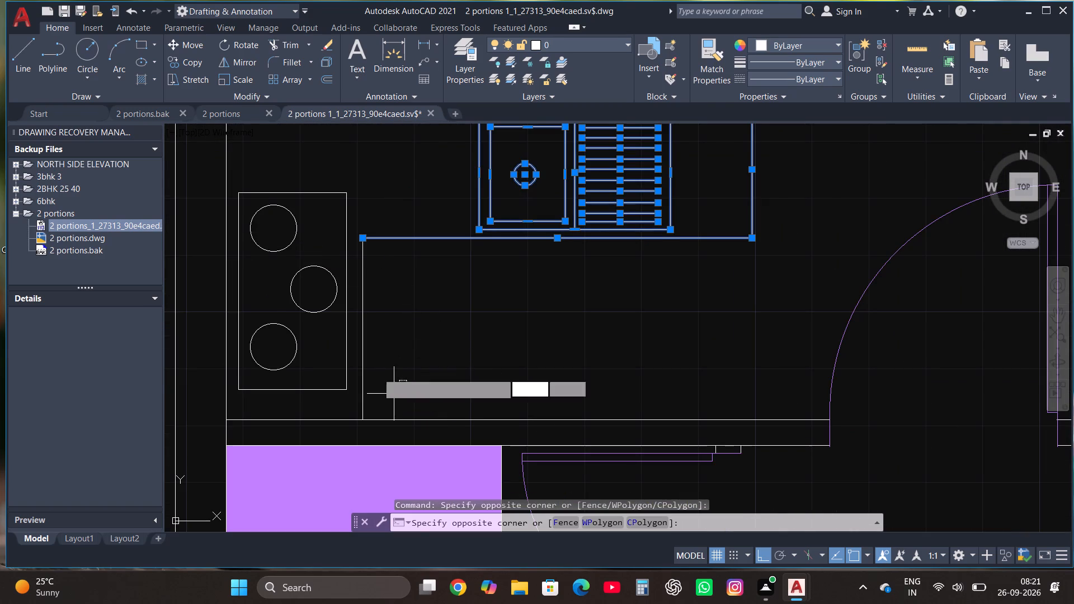
left_click(244, 177)
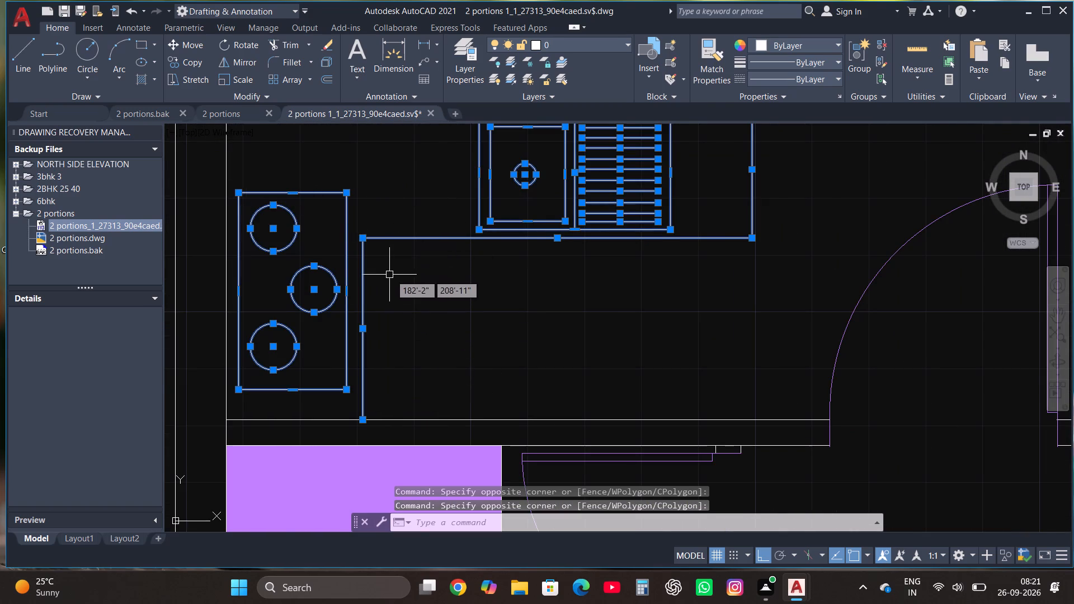
scroll(392, 279, "down", 3)
scroll(486, 188, "up", 2)
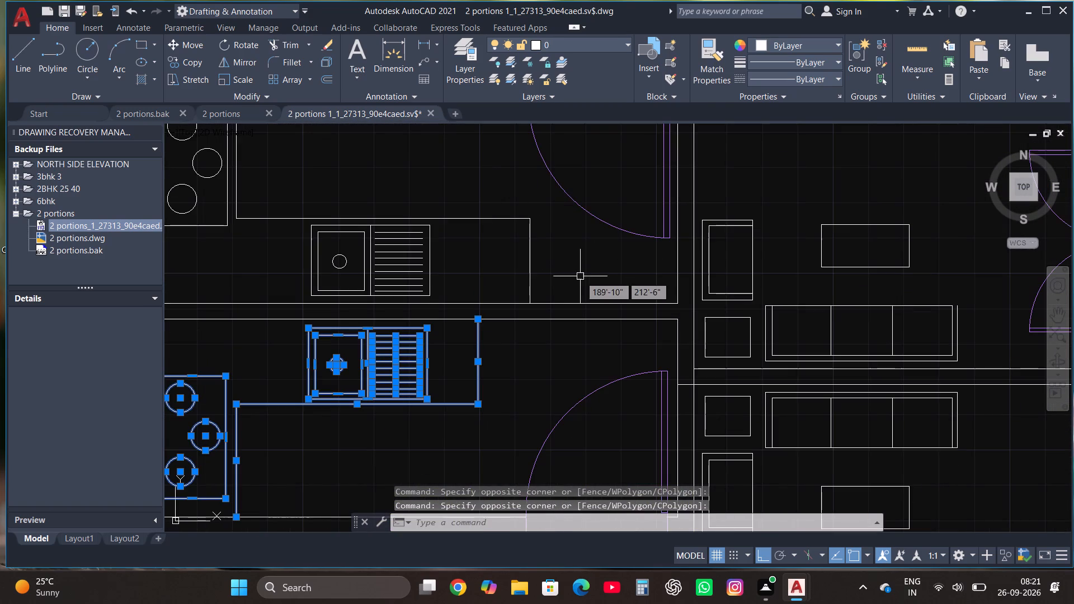
left_click(548, 276)
left_click(304, 191)
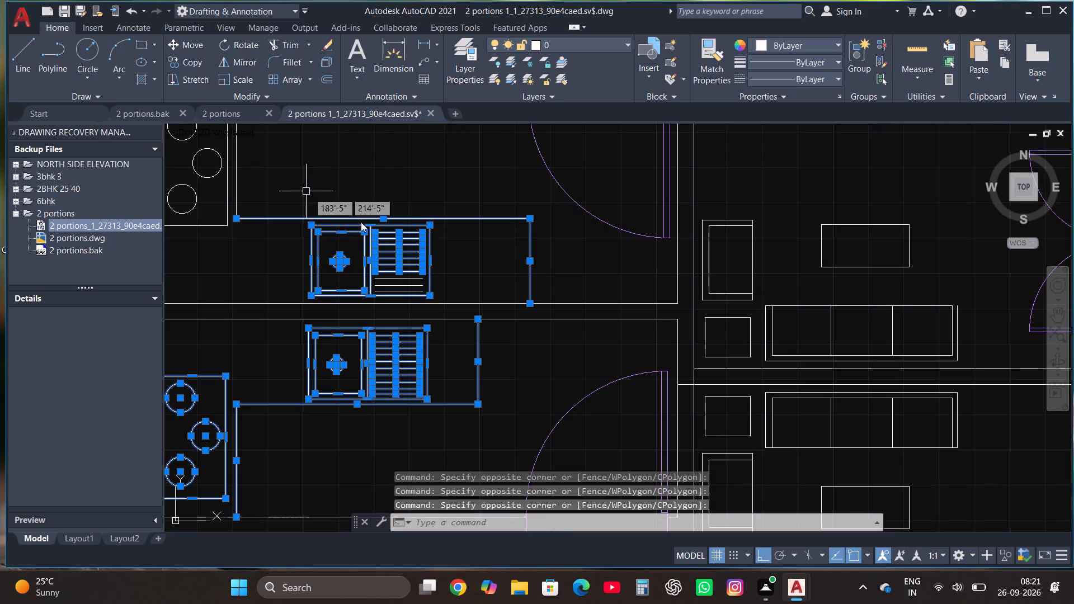
scroll(378, 236, "up", 1)
left_click(489, 332)
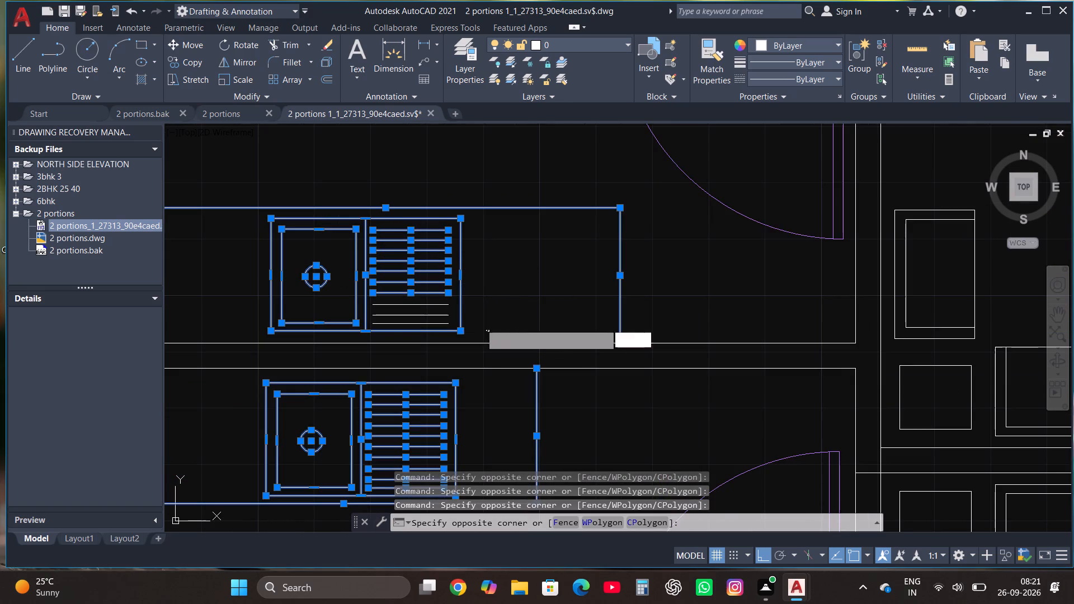
left_click(258, 192)
scroll(485, 272, "down", 3)
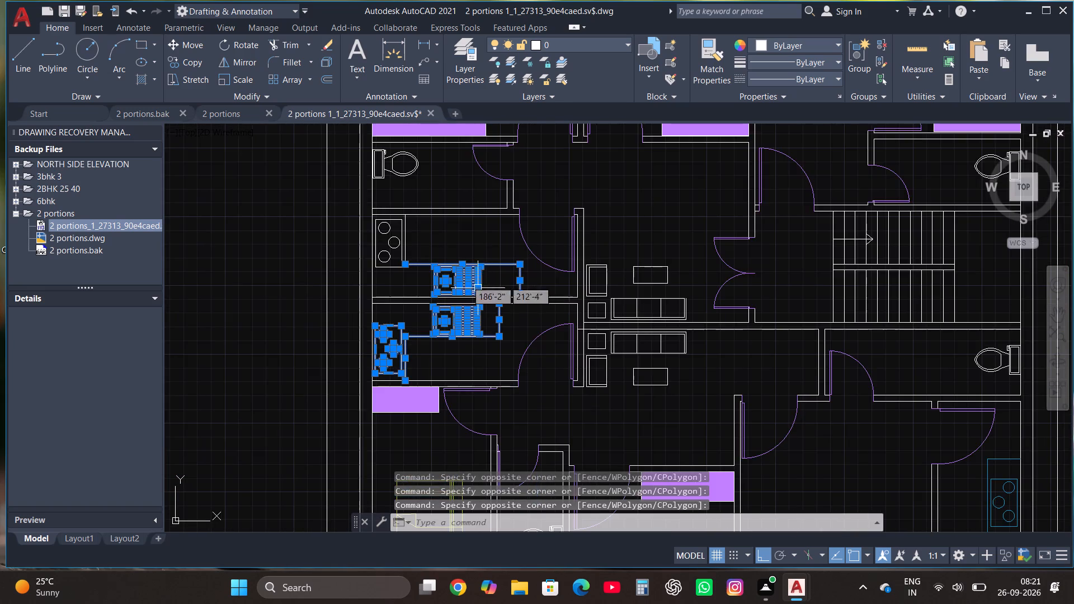
scroll(392, 207, "up", 2)
left_click(440, 398)
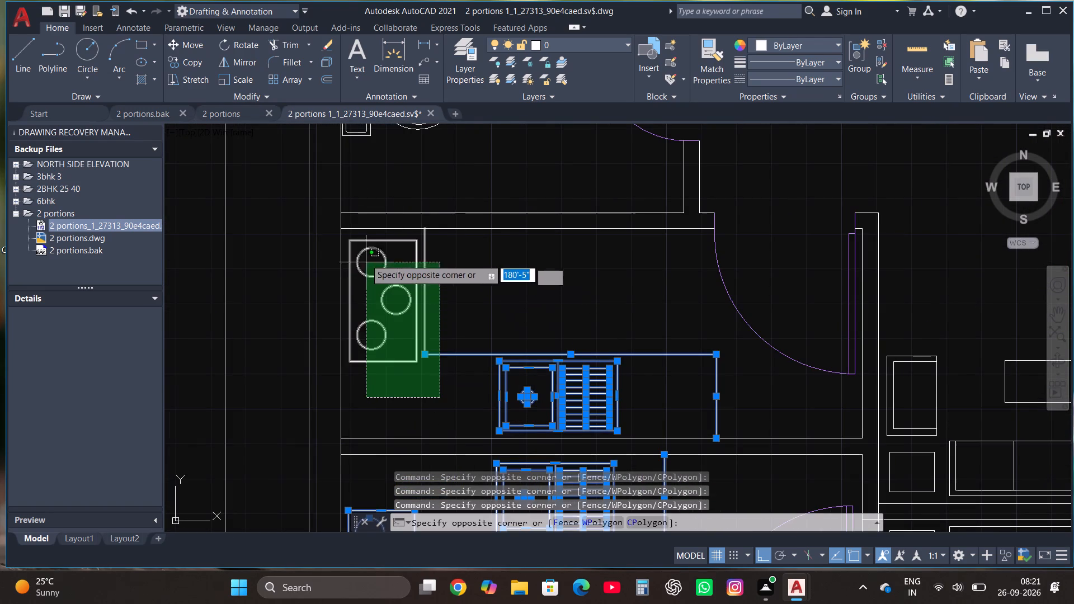
left_click(362, 239)
left_click(567, 47)
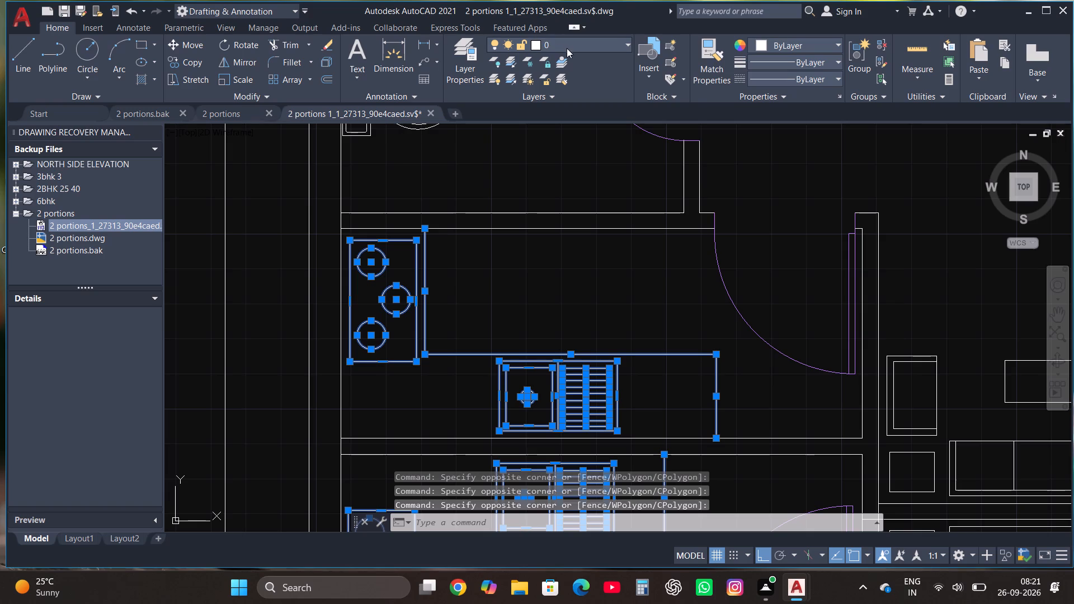
left_click(569, 97)
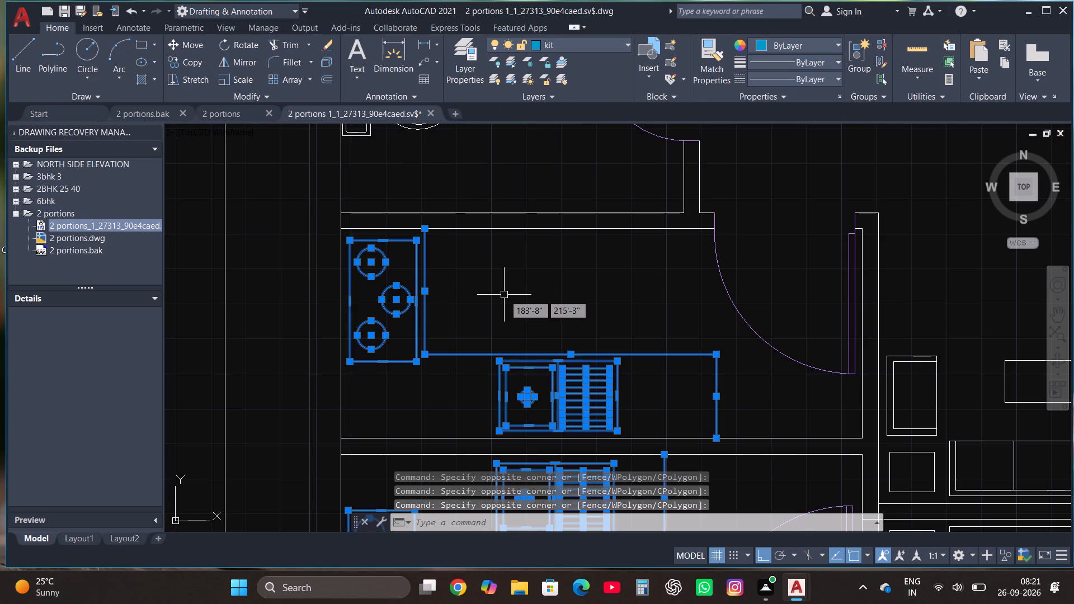
key("Escape")
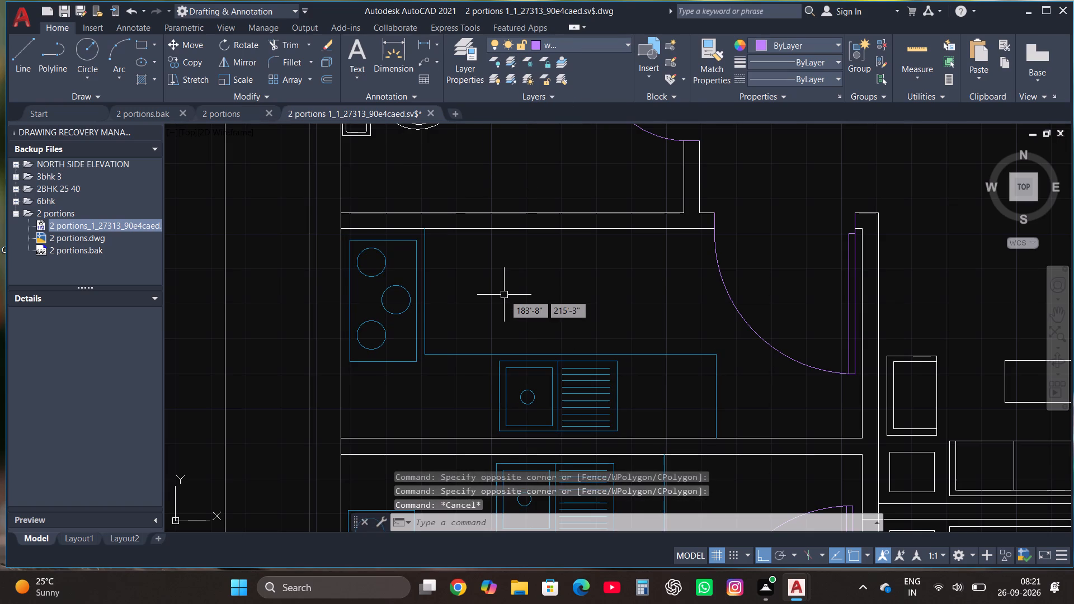
left_click(504, 295)
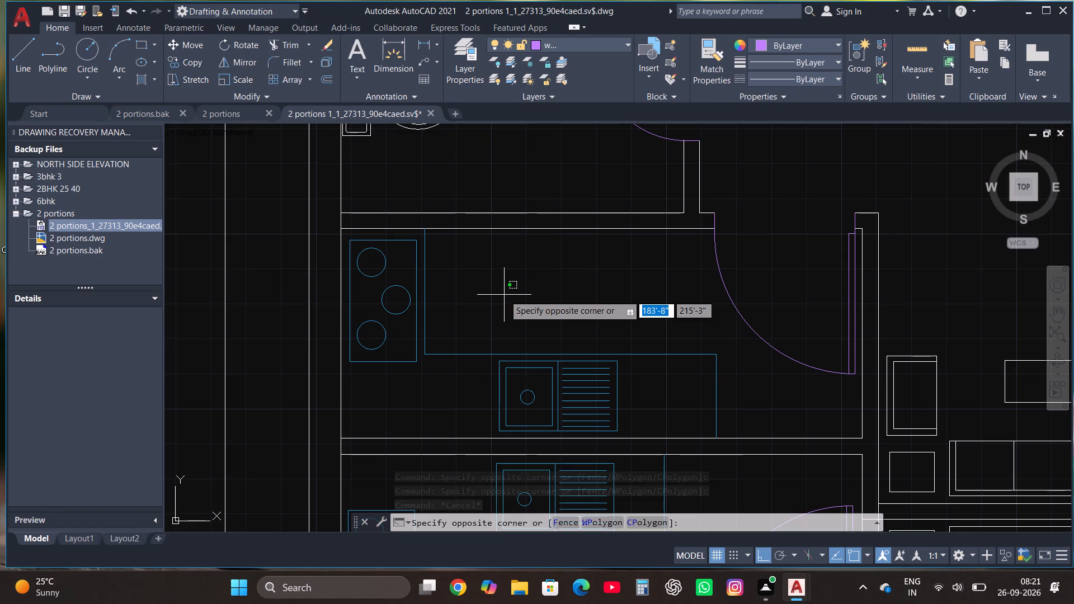
scroll(479, 326, "down", 2)
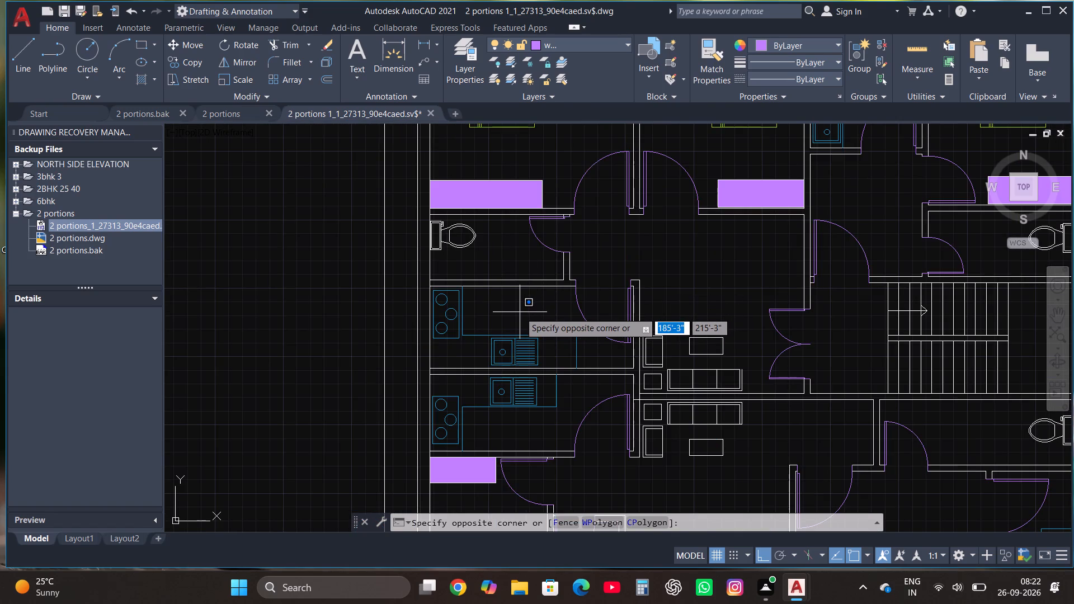
key("Escape")
Put both living areas' three-seat sofas, armchairs, side tables and centre tables on the red sofa layer.
scroll(520, 312, "down", 2)
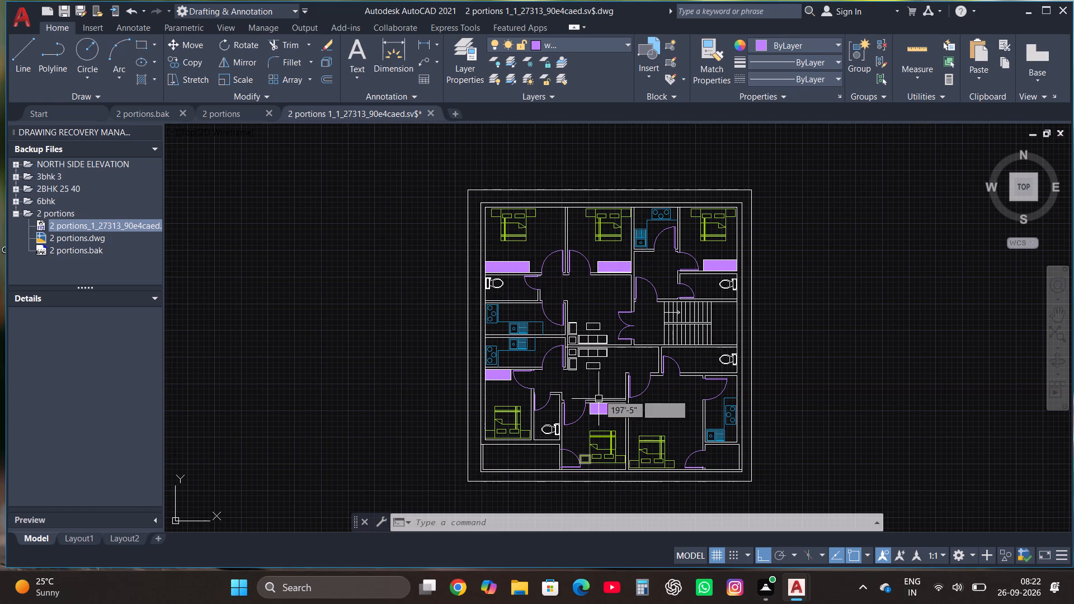
scroll(595, 366, "up", 4)
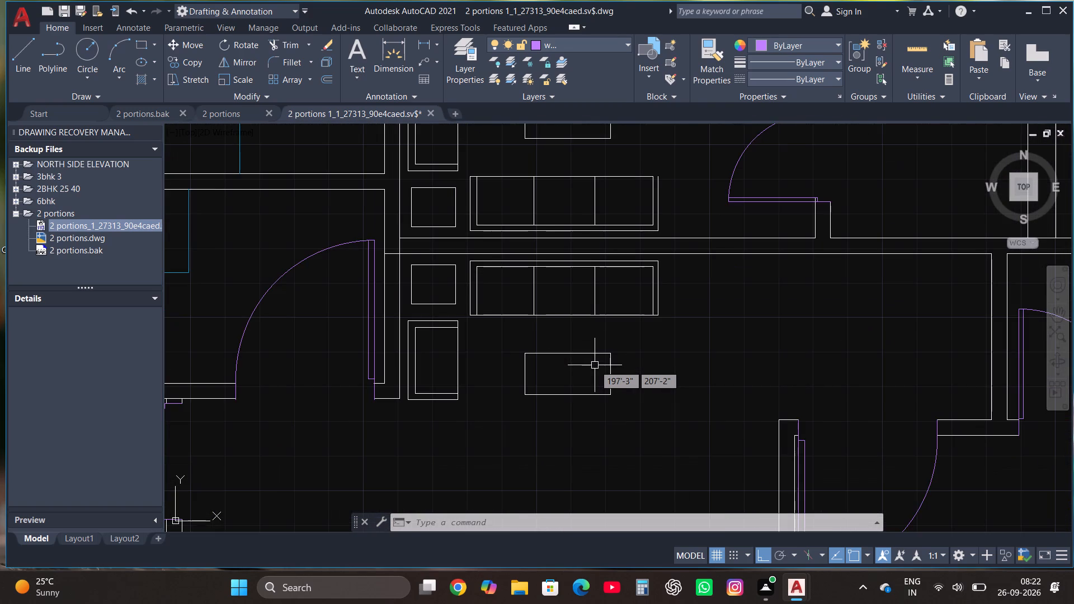
left_click(639, 419)
left_click(427, 277)
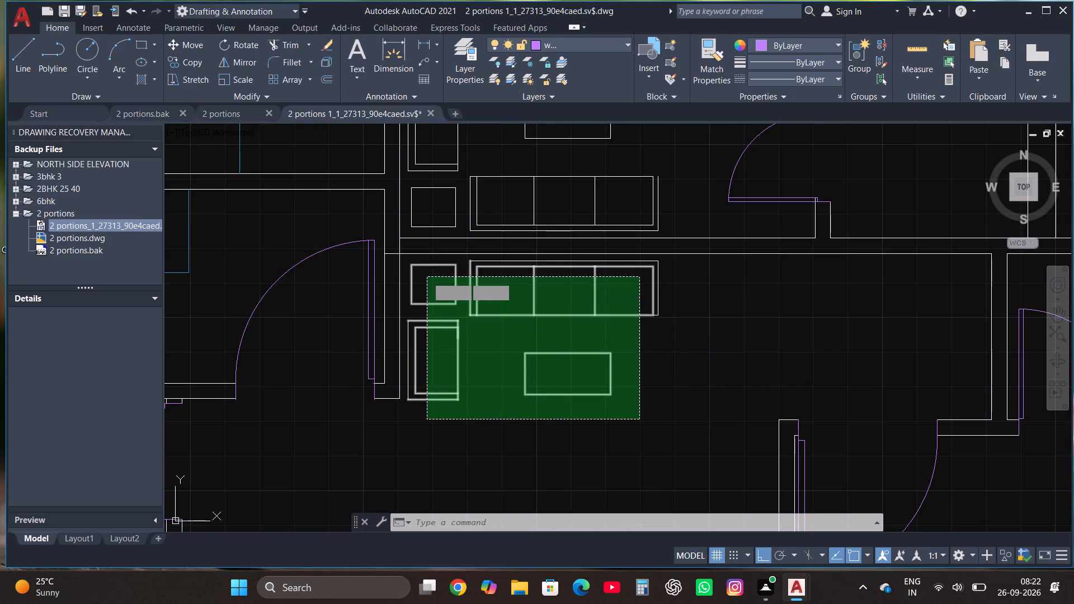
left_click_drag(704, 320, 699, 317)
left_click(631, 284)
scroll(620, 261, "up", 3)
left_click(620, 261)
scroll(620, 266, "down", 3)
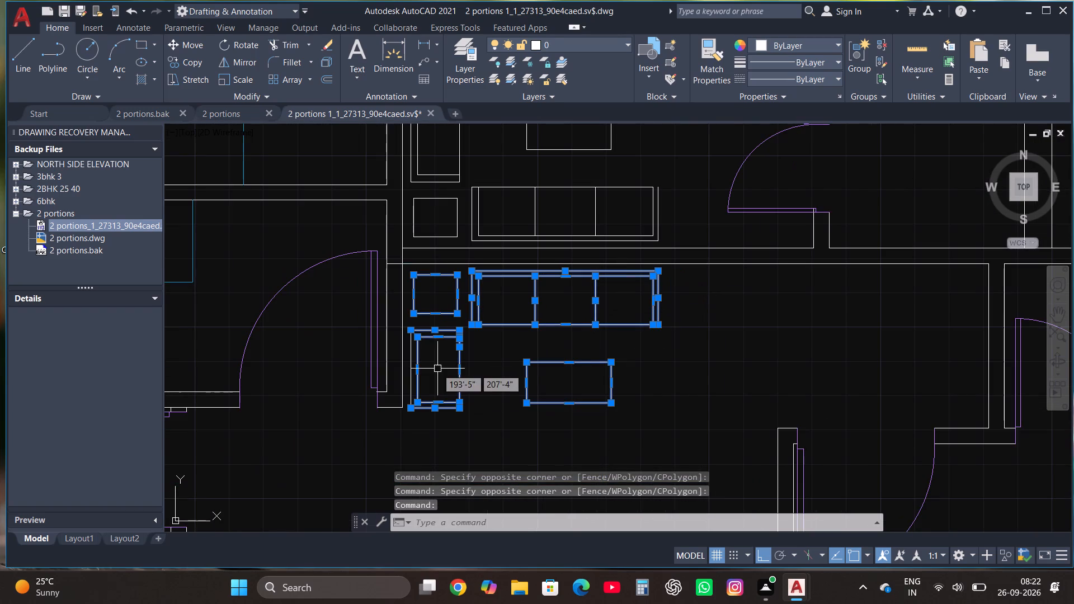
left_click(413, 352)
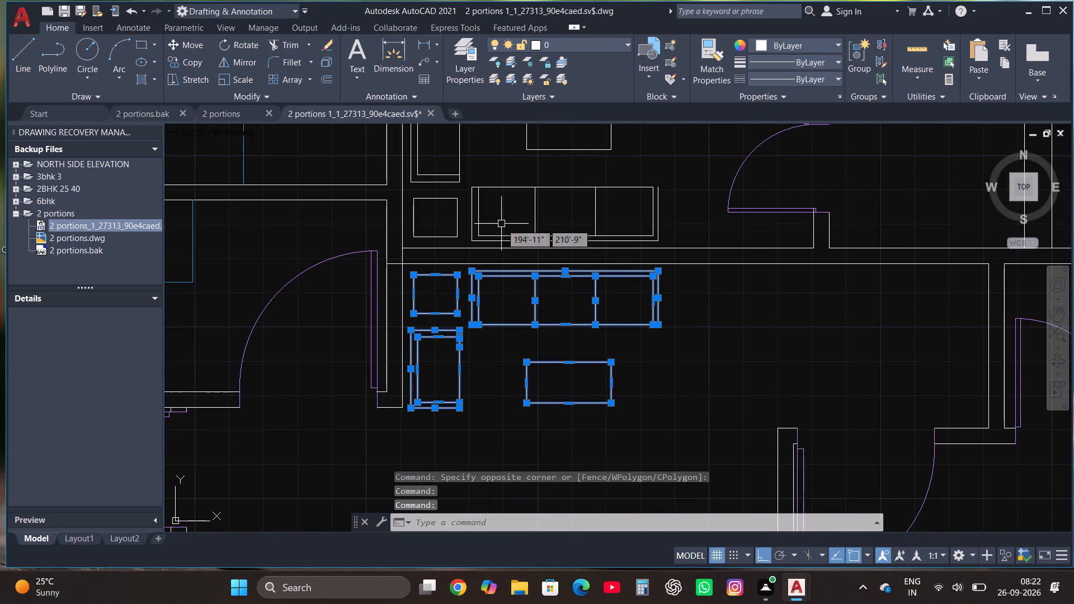
scroll(504, 341, "down", 2)
scroll(527, 212, "up", 2)
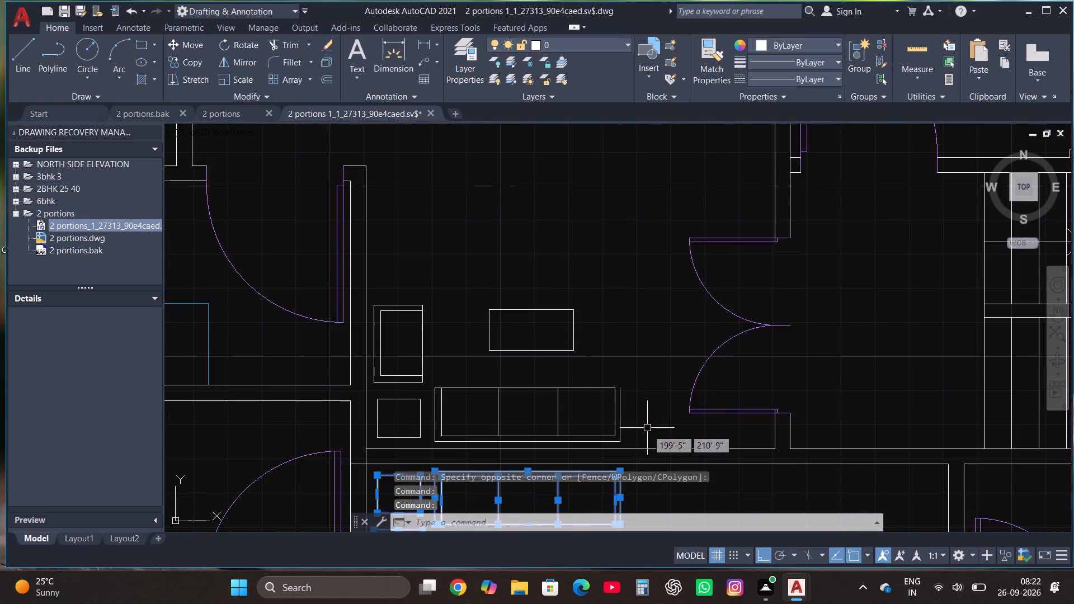
left_click(642, 443)
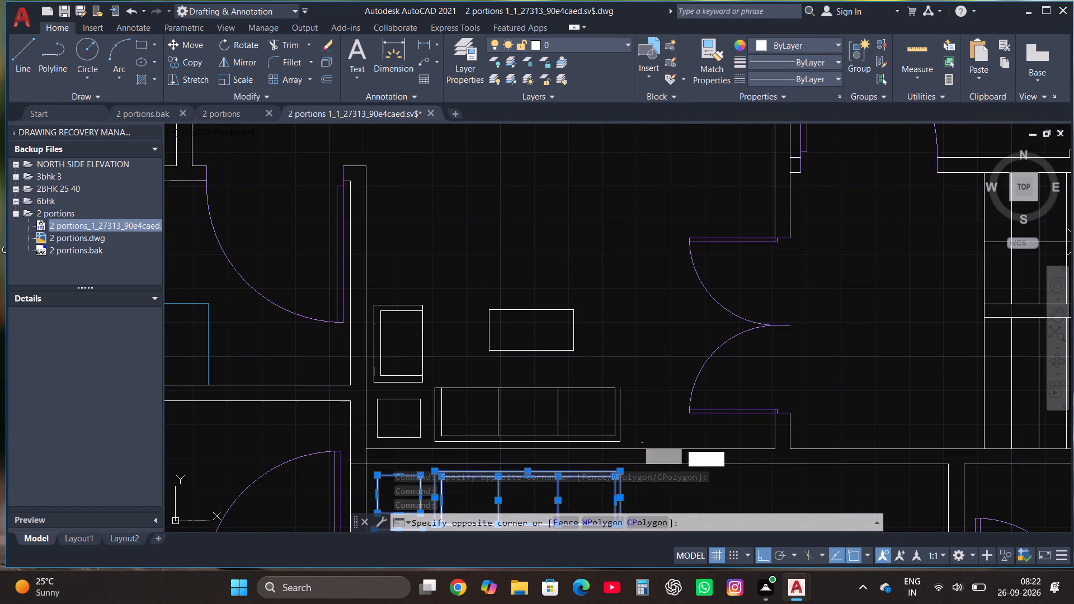
left_click(372, 268)
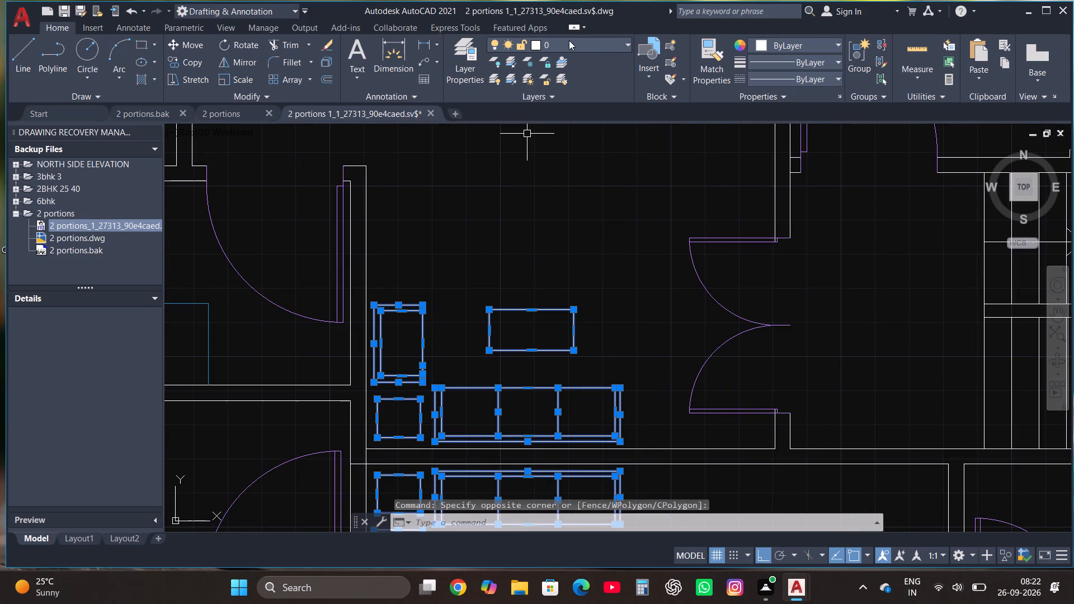
left_click(569, 40)
left_click(559, 112)
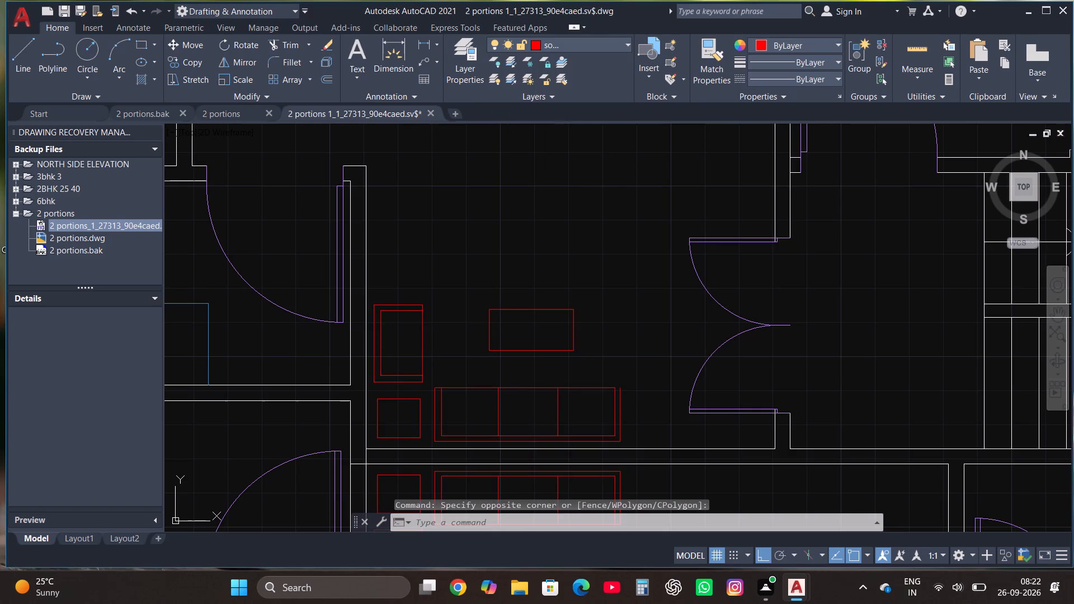
key("Escape")
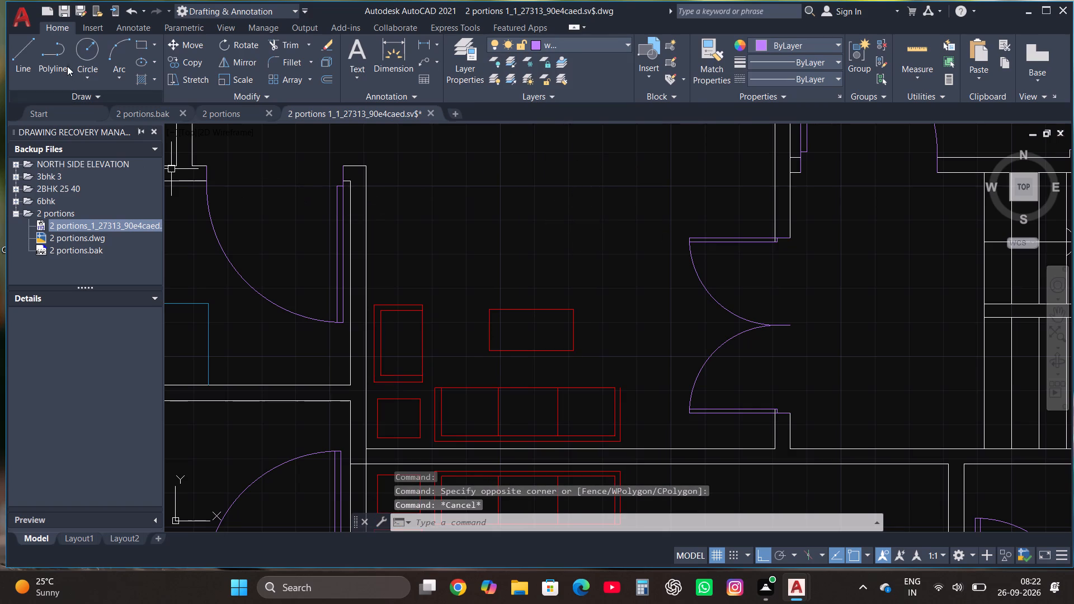
Make the red sofa layer current and close the north three-seat sofa's open northeast corner with a line about 4" long.
left_click(26, 59)
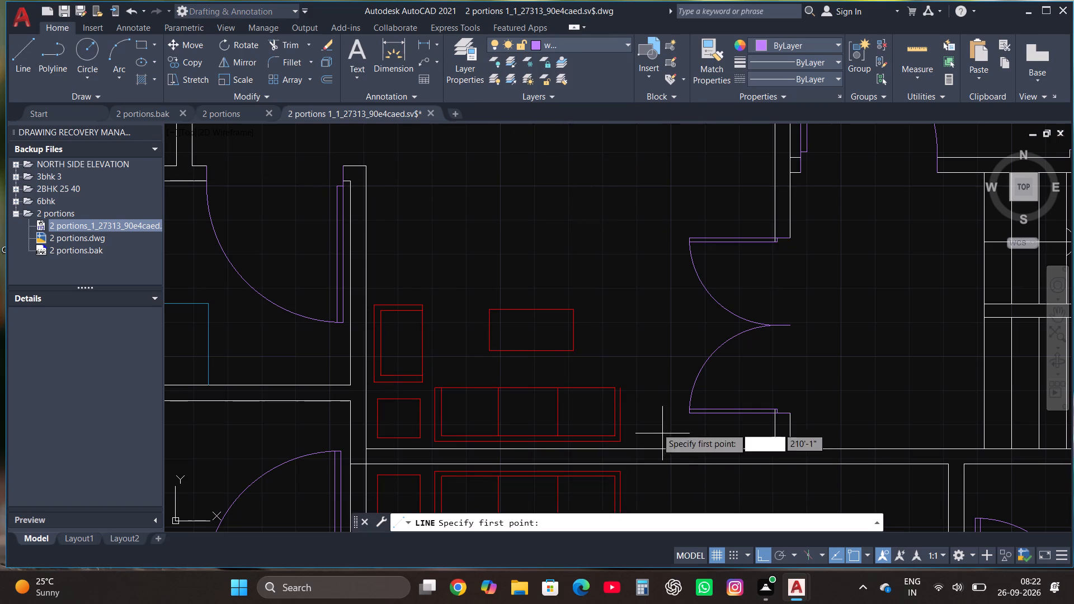
scroll(606, 401, "up", 3)
left_click(654, 354)
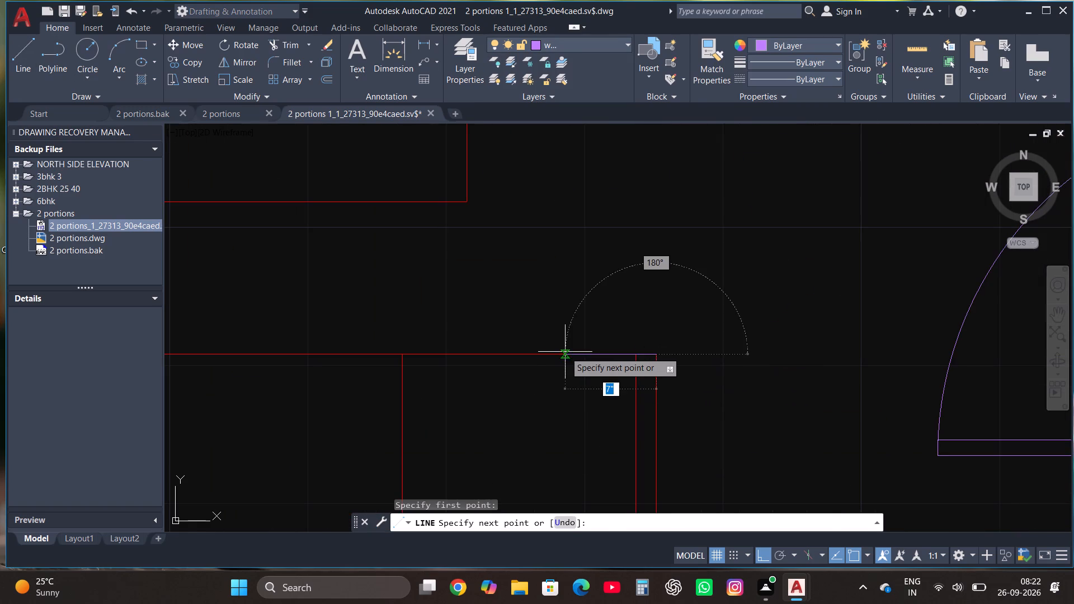
left_click(599, 48)
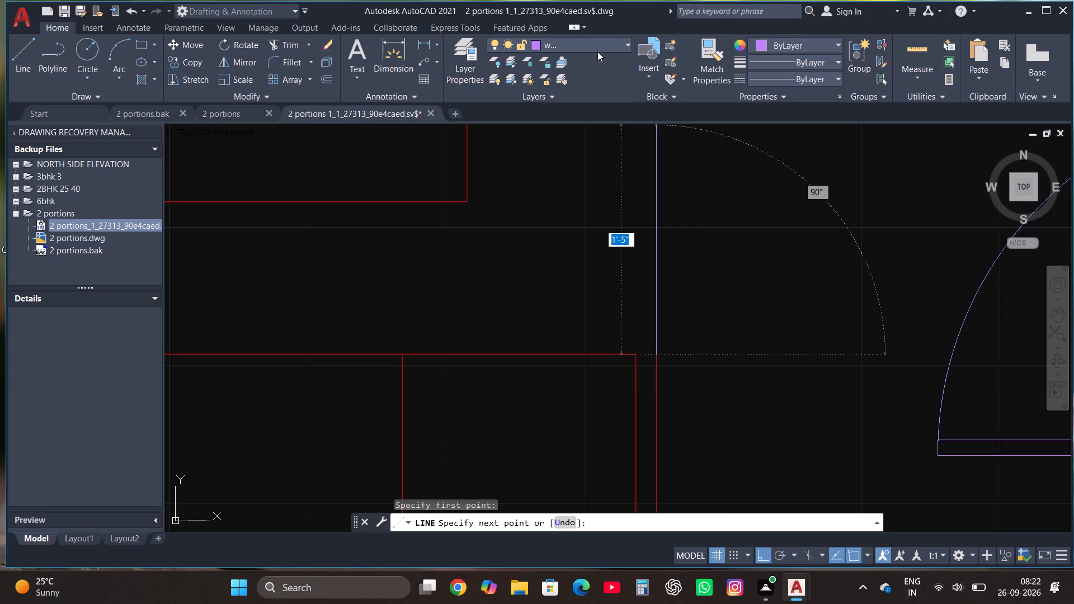
left_click(556, 111)
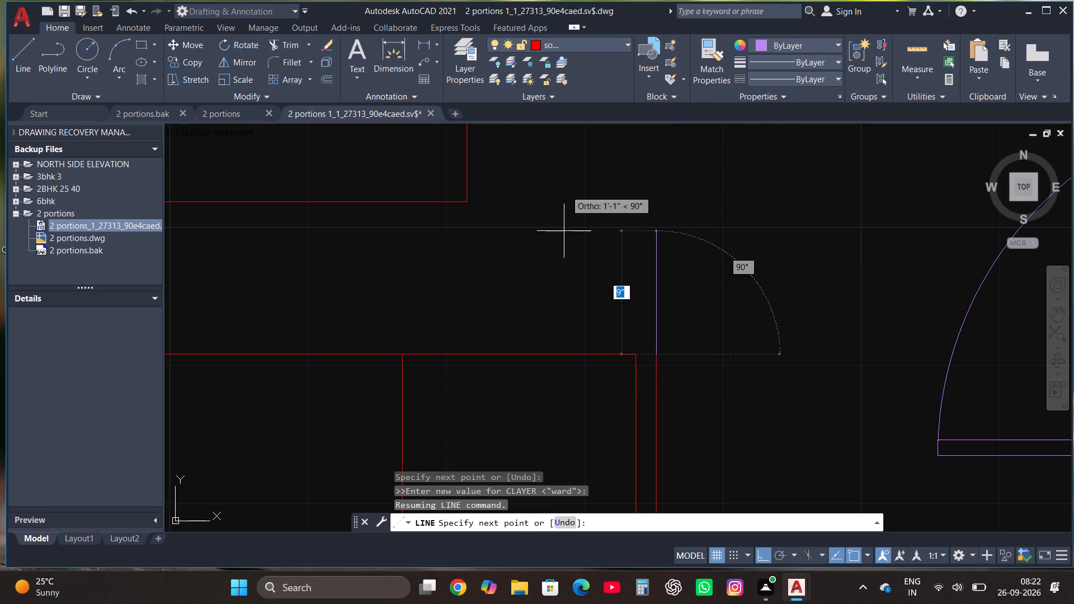
left_click(18, 53)
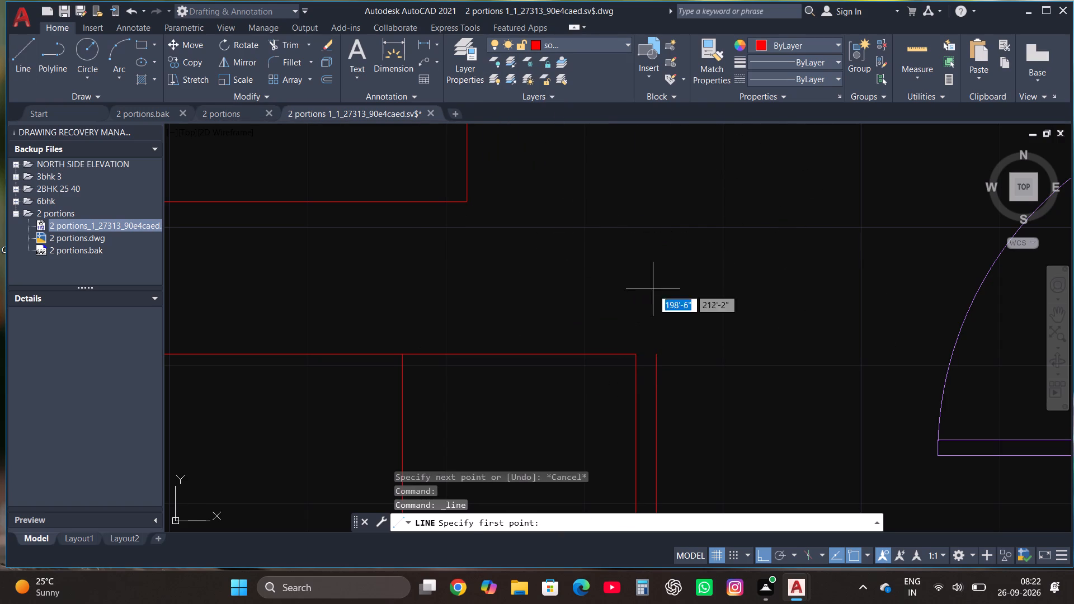
left_click(658, 351)
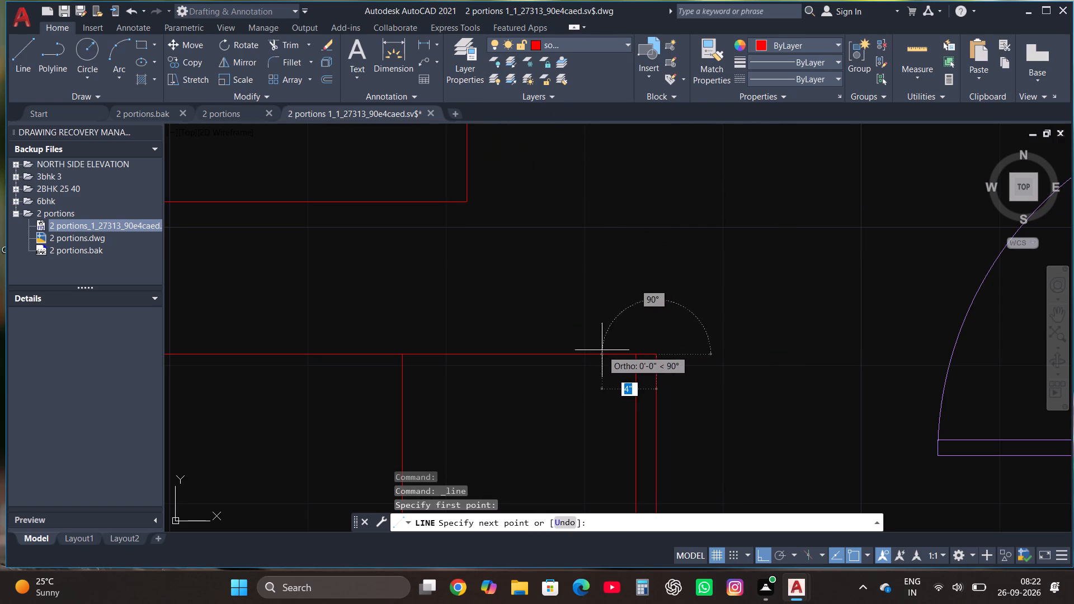
left_click(600, 350)
key("Escape")
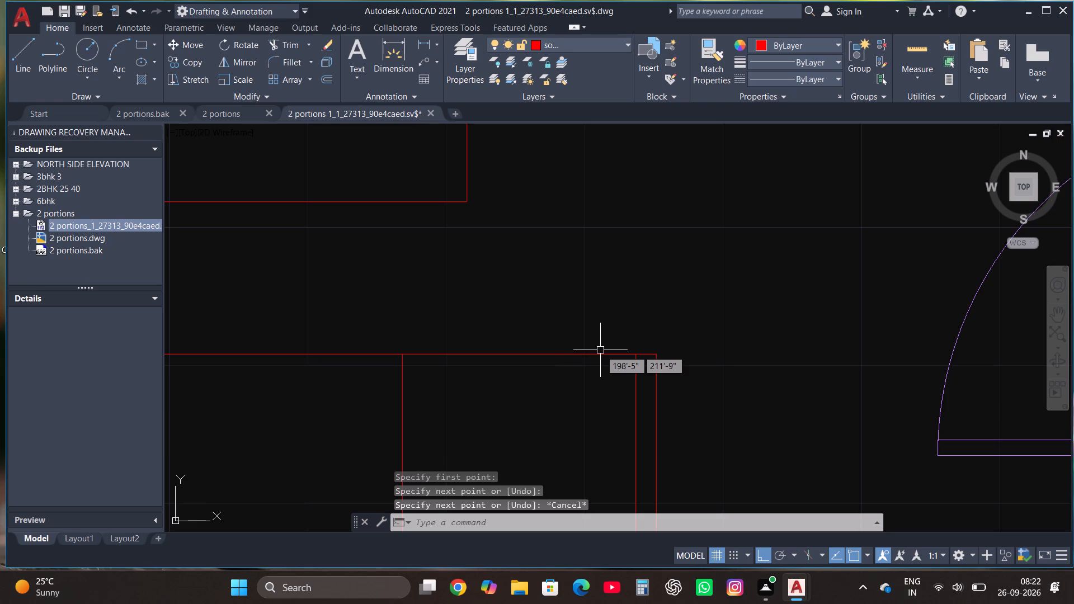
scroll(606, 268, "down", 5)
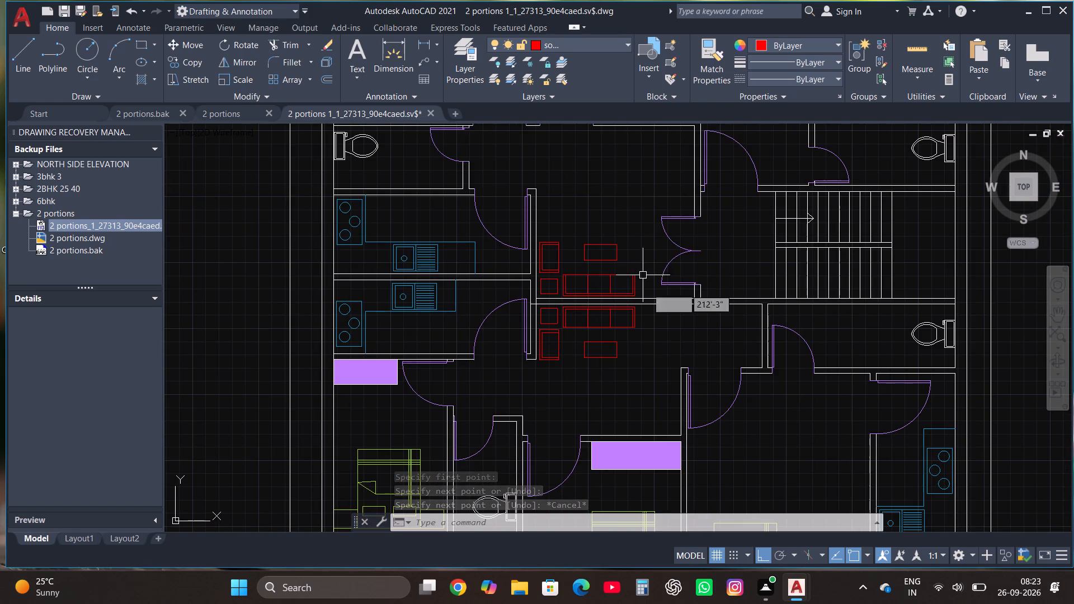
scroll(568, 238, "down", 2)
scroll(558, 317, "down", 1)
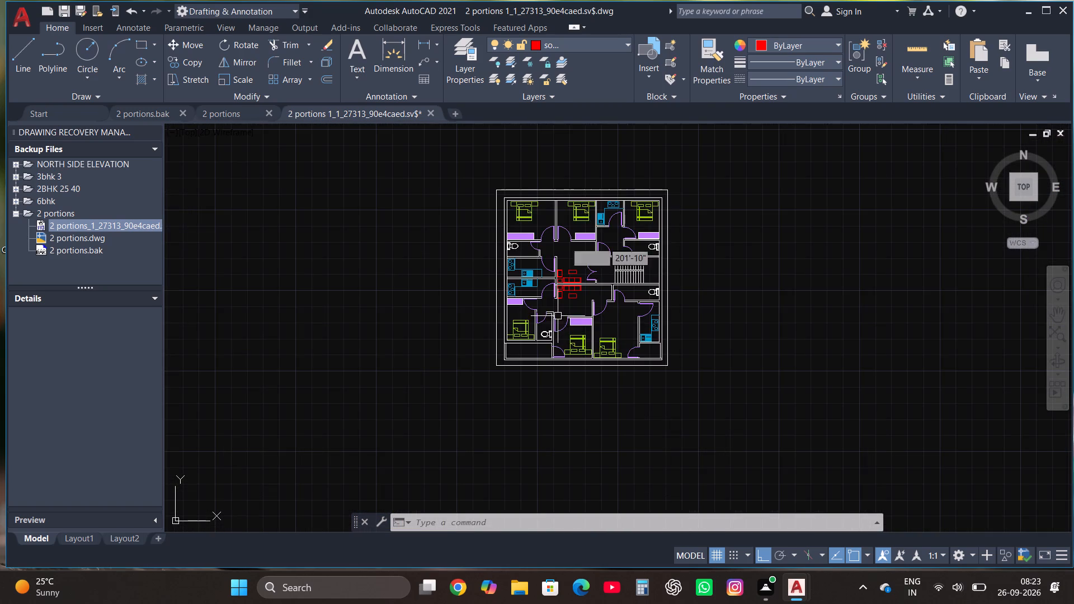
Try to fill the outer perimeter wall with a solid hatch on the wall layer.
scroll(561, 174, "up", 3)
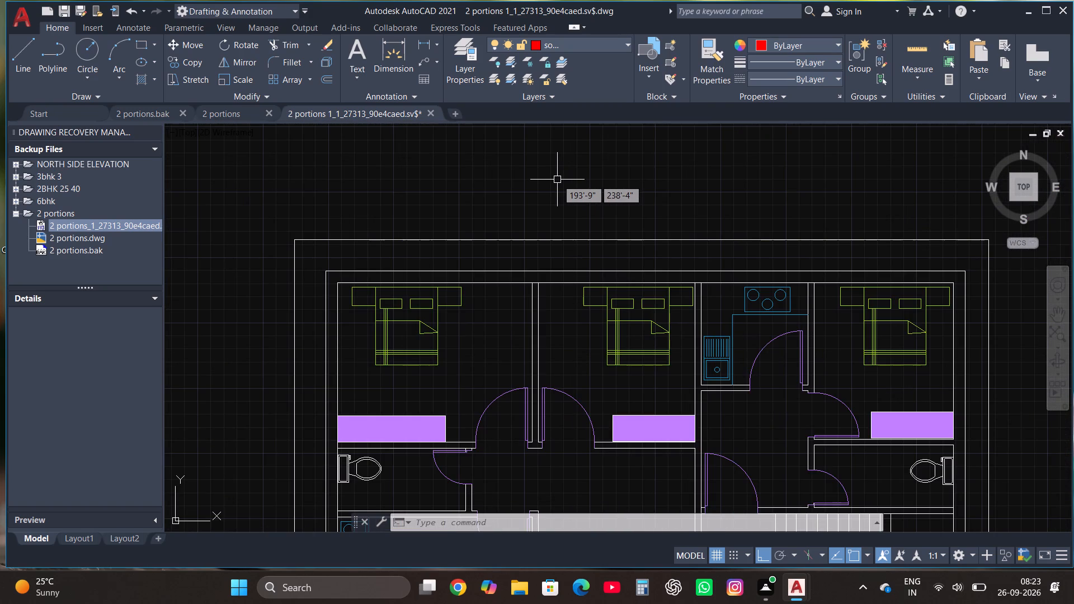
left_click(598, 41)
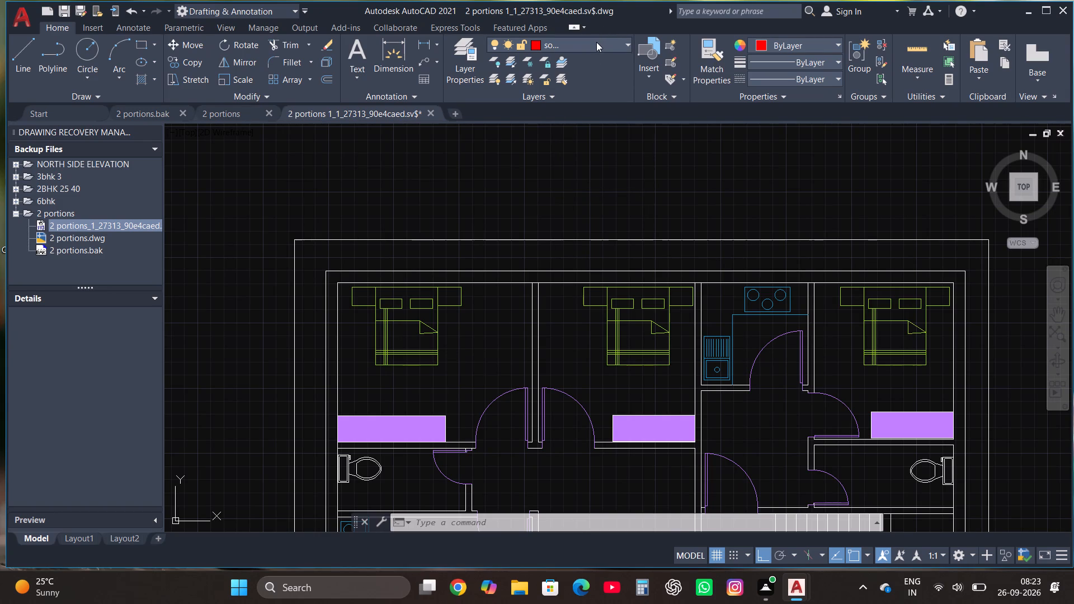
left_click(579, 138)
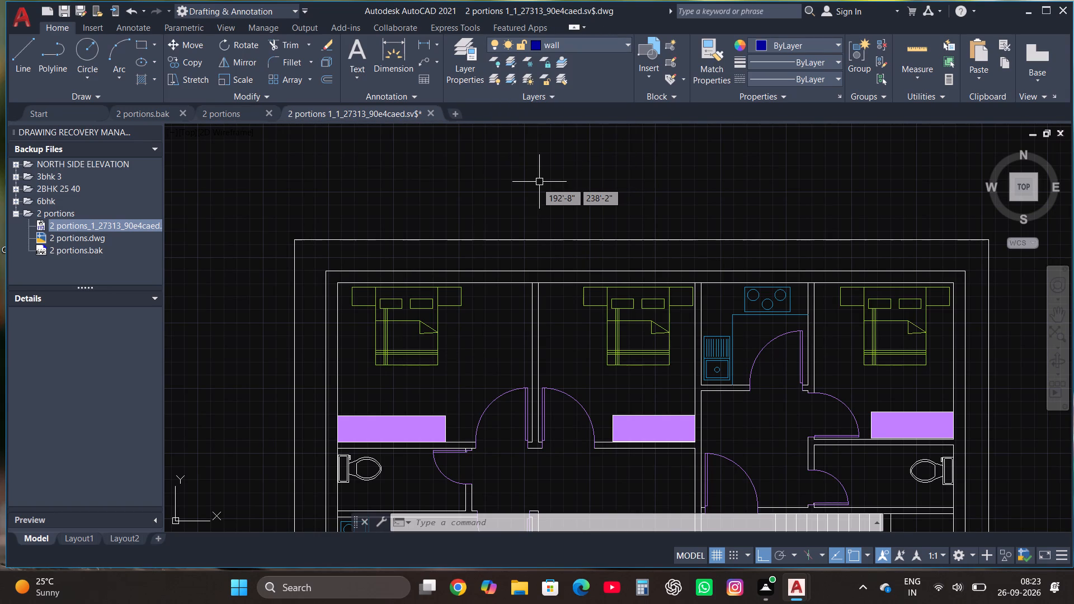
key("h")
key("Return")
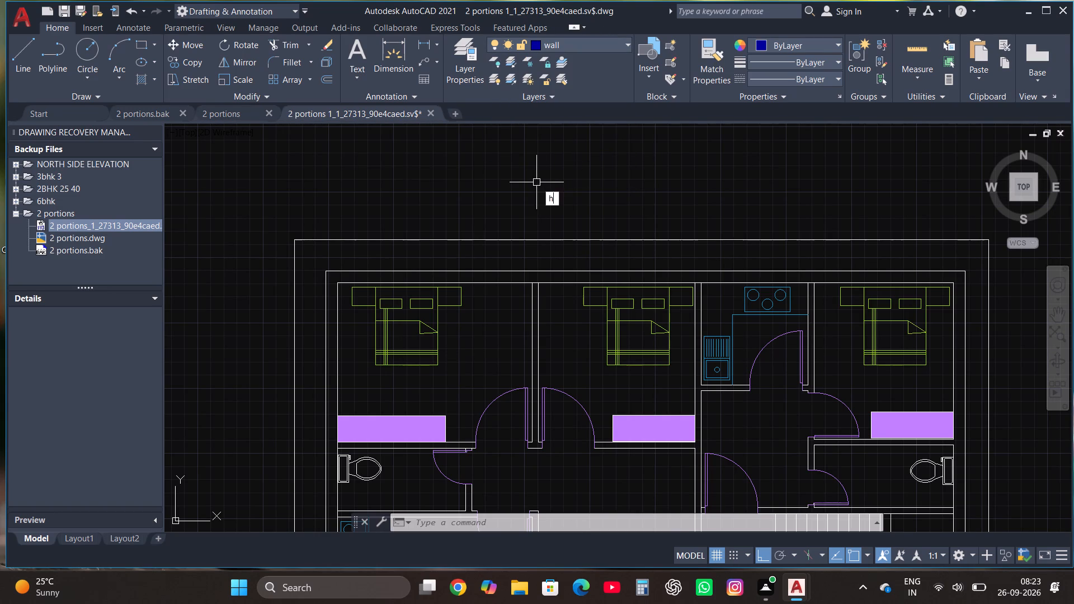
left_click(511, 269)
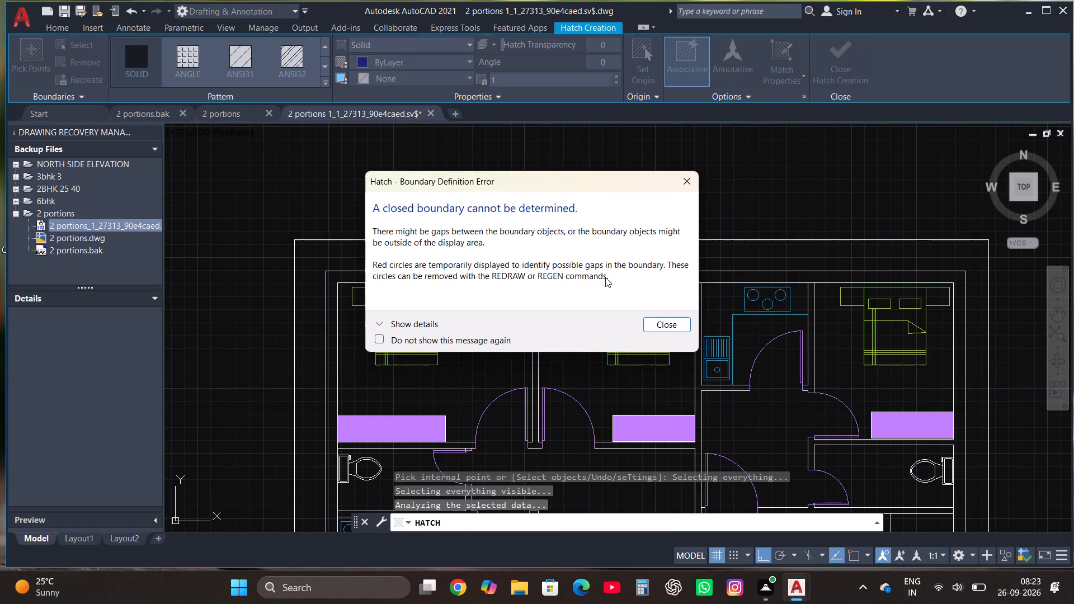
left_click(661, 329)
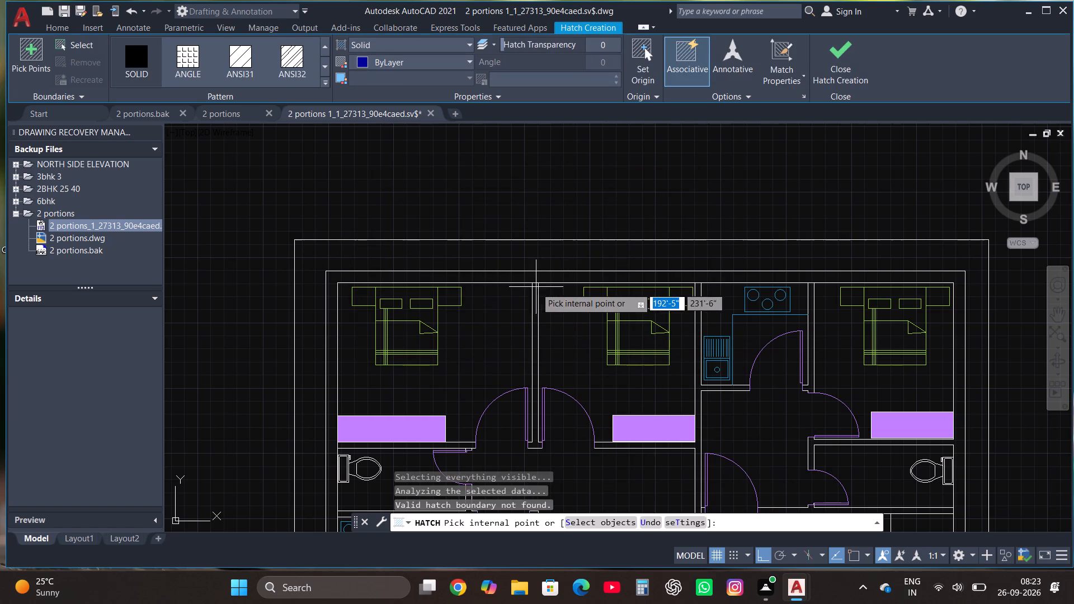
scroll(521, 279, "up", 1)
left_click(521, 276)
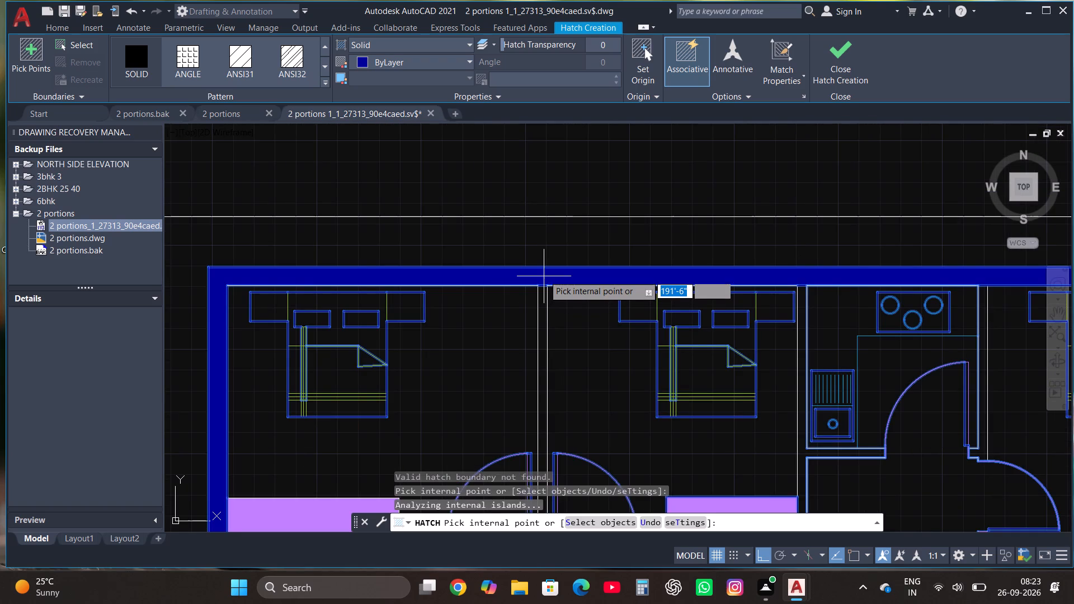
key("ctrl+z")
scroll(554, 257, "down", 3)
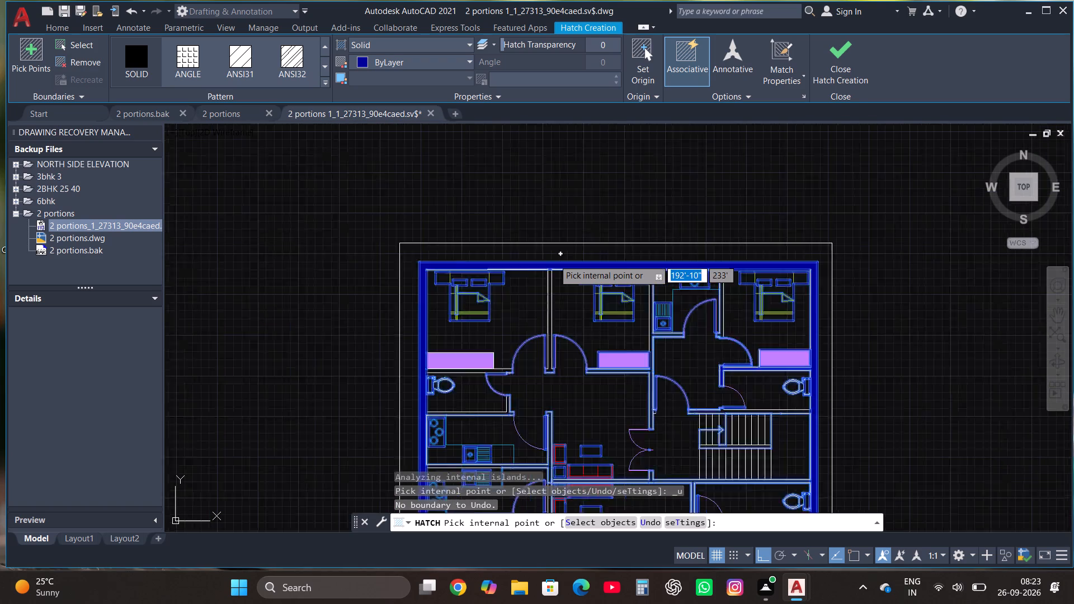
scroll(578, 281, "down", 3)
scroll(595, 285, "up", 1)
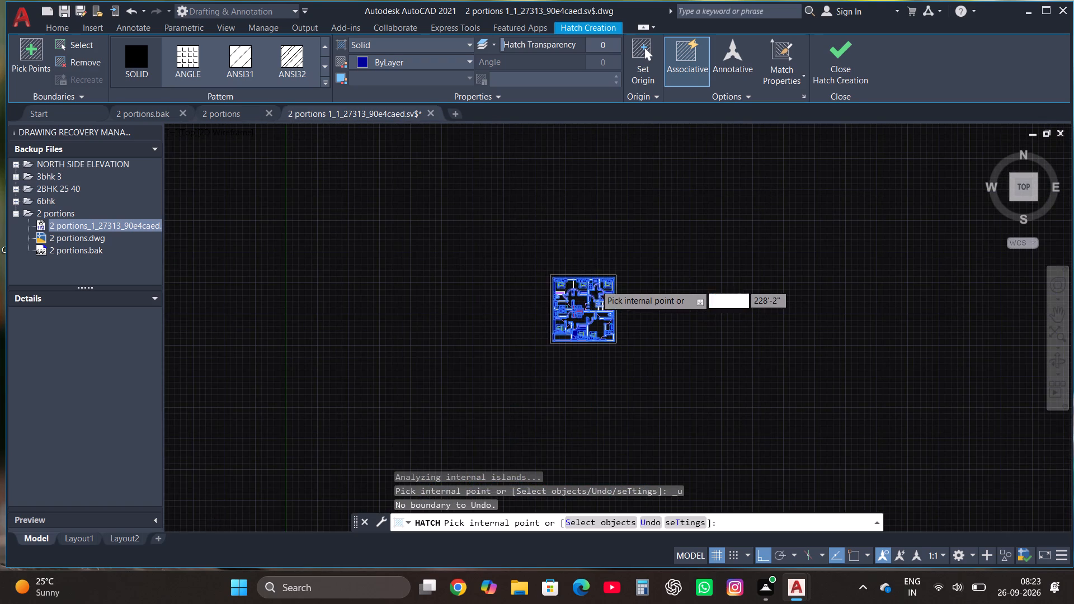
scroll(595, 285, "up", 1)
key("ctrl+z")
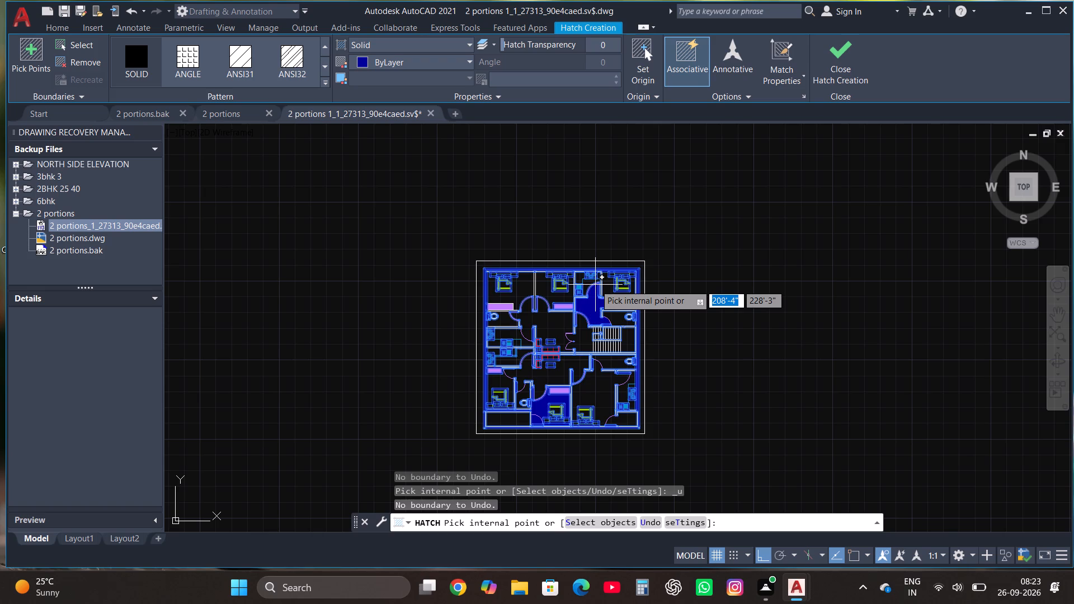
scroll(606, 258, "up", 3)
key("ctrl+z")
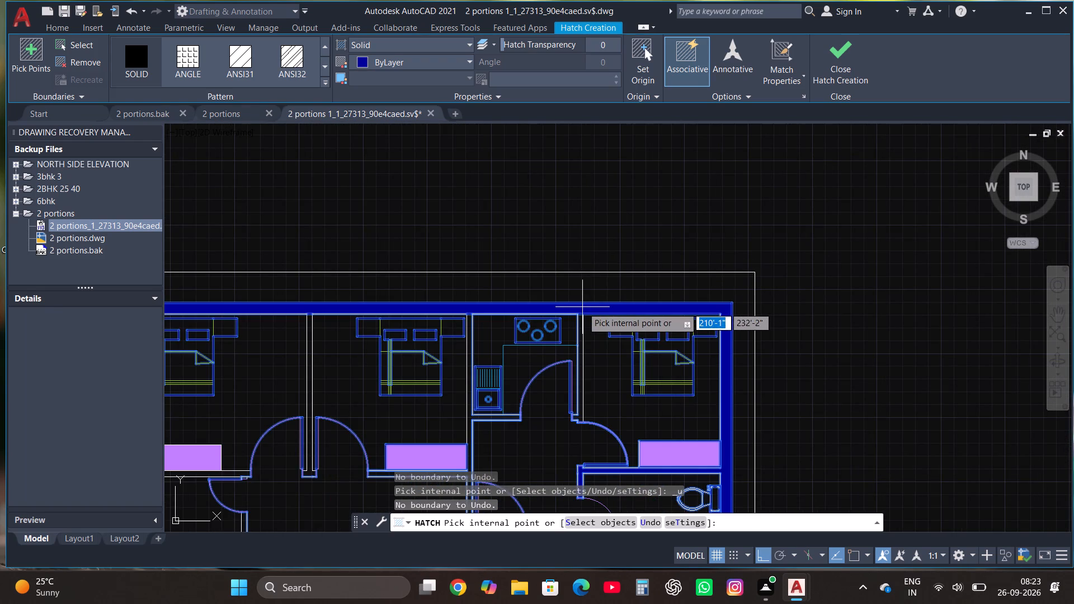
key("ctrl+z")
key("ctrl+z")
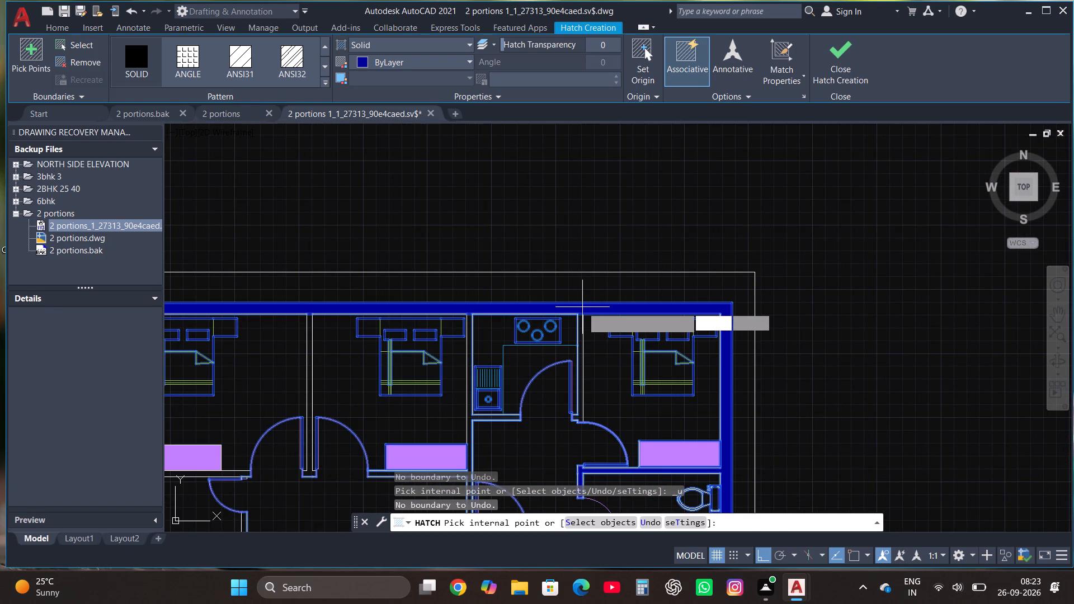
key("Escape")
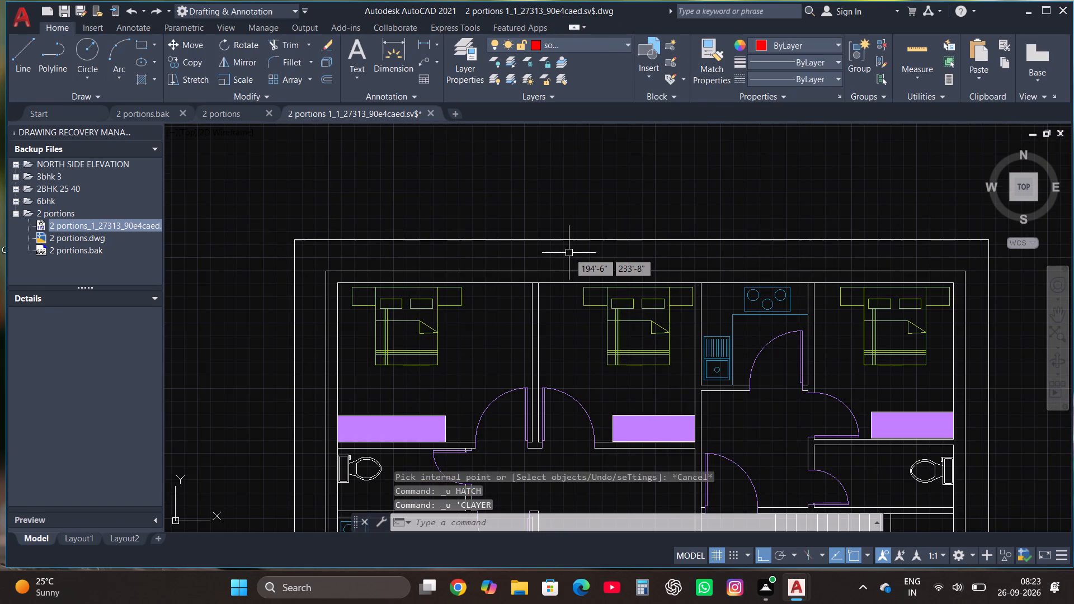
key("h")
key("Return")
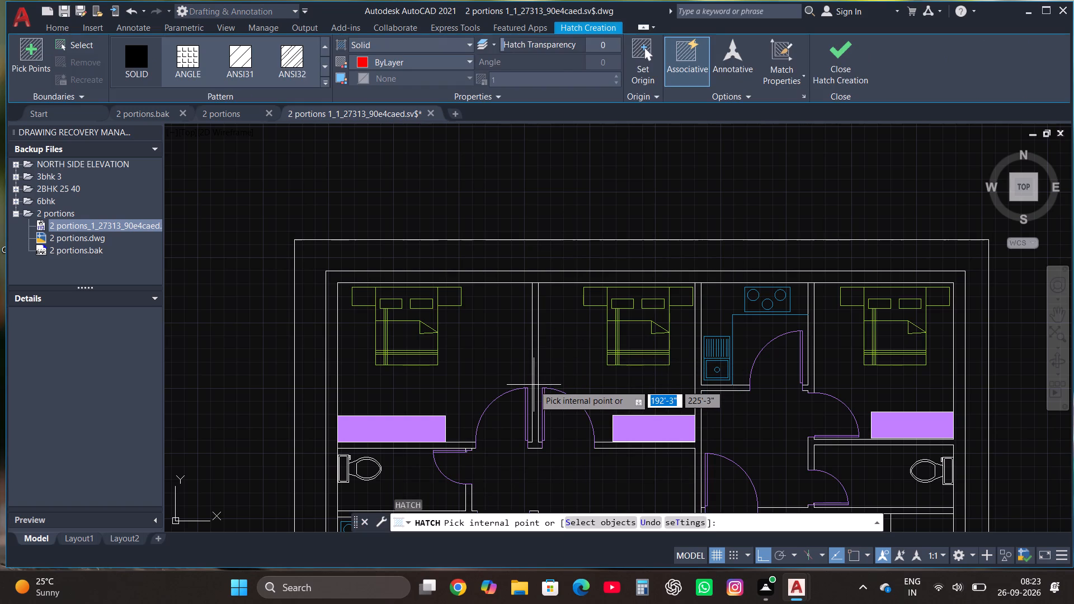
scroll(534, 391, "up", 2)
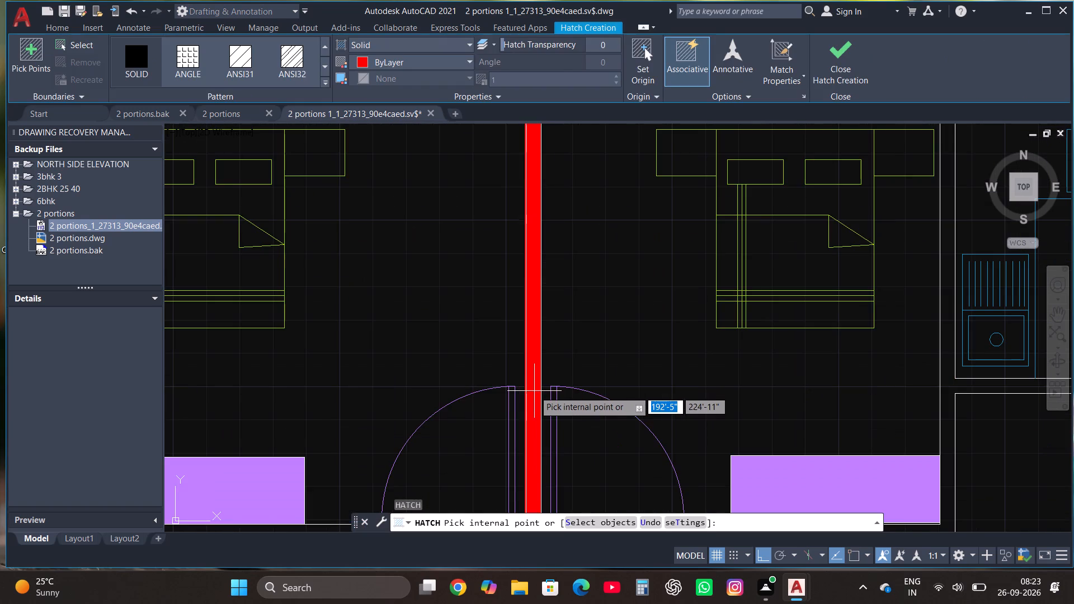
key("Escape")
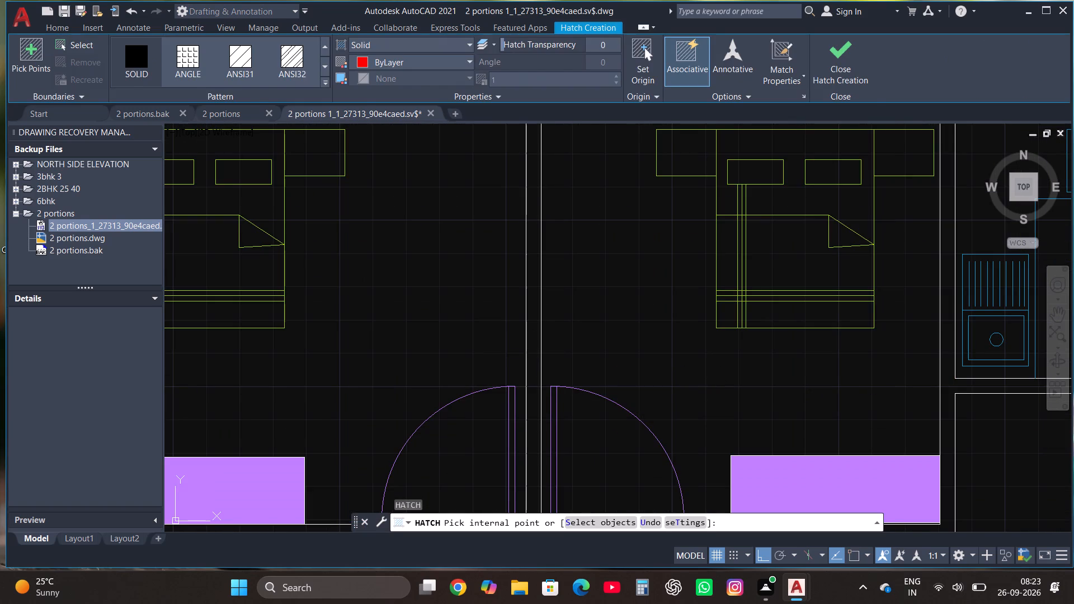
On the wall layer, solid-hatch the wall between the northwest and north-middle bedrooms and the northwest bedroom's south wall.
left_click(569, 46)
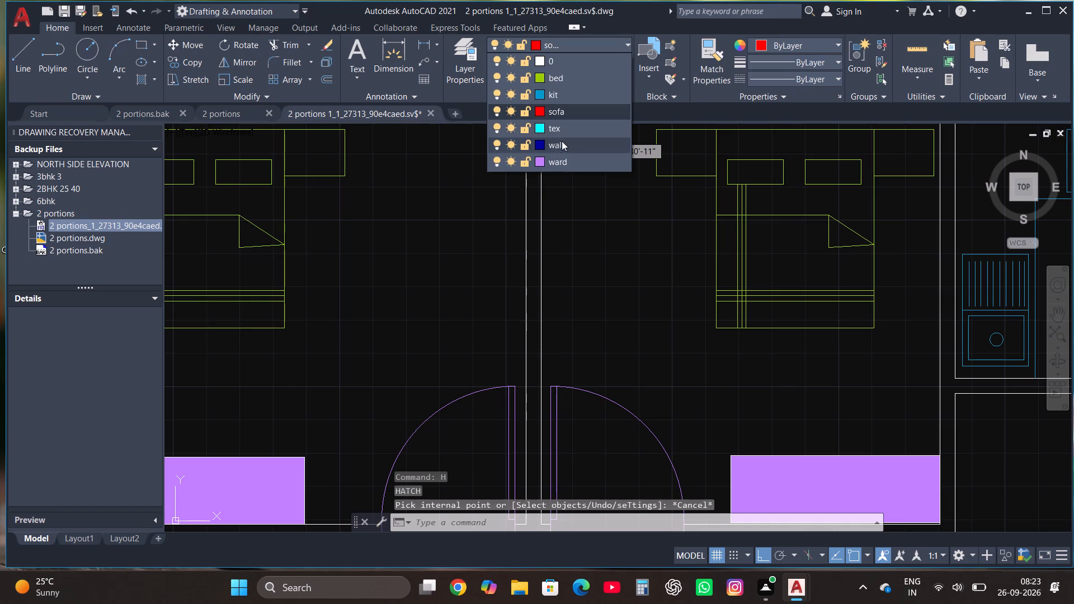
left_click(559, 148)
key("h")
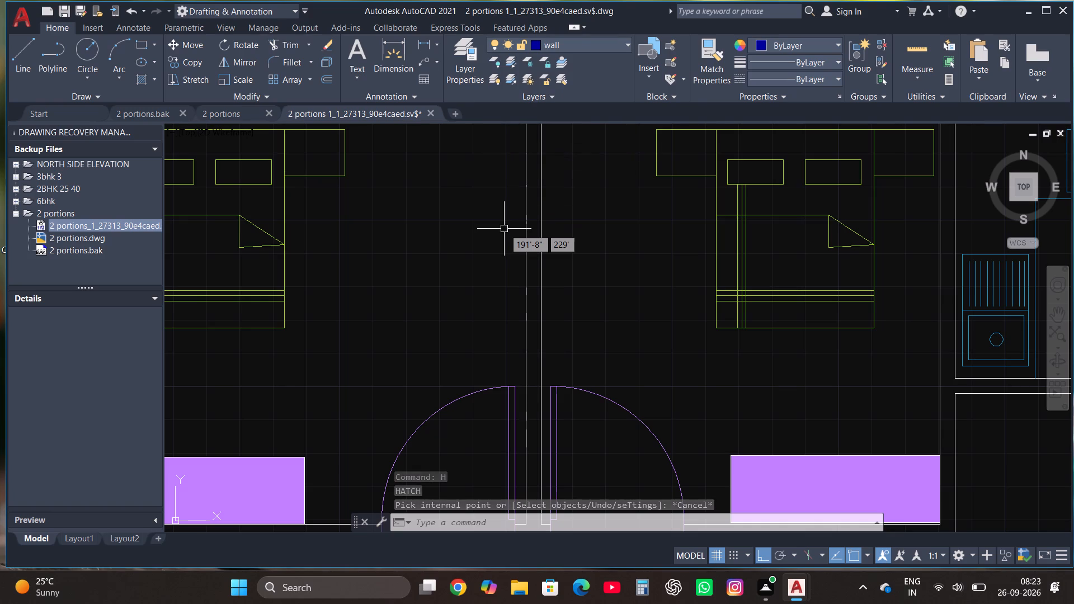
key("Return")
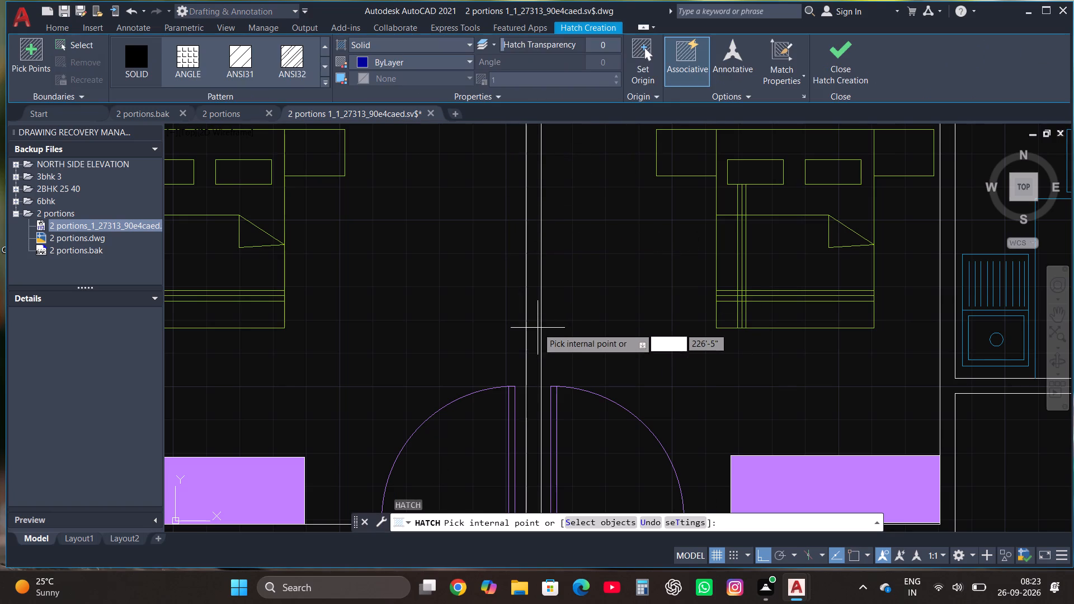
scroll(533, 321, "down", 1)
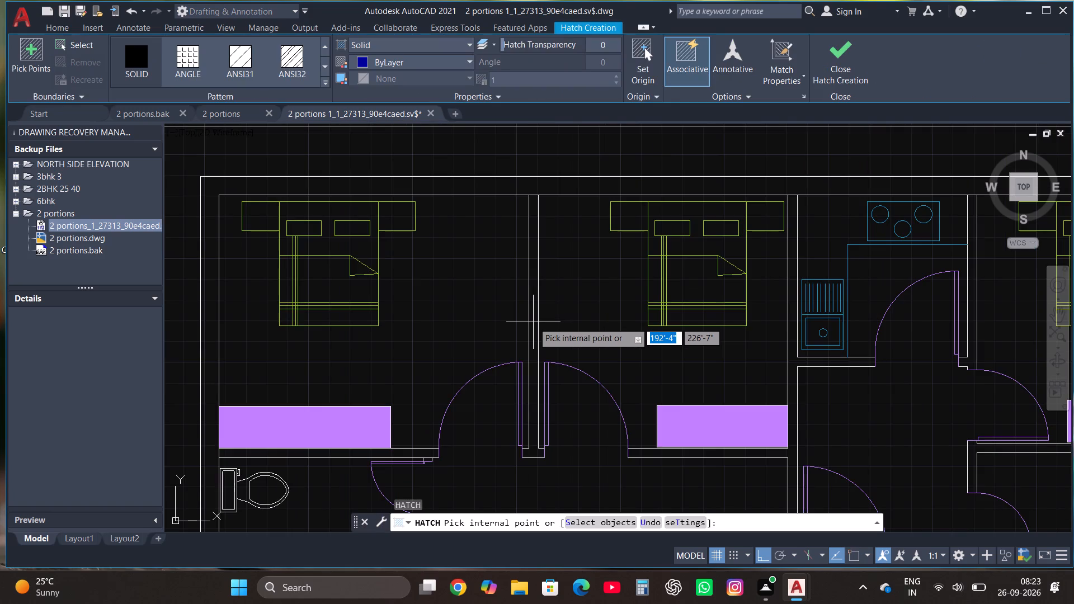
left_click(533, 322)
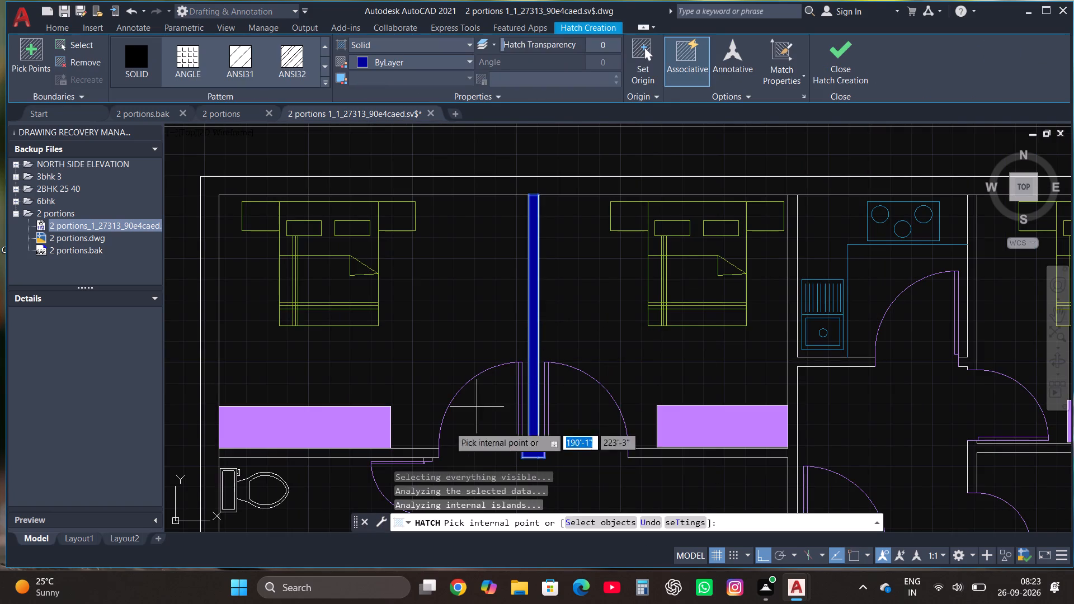
left_click(397, 451)
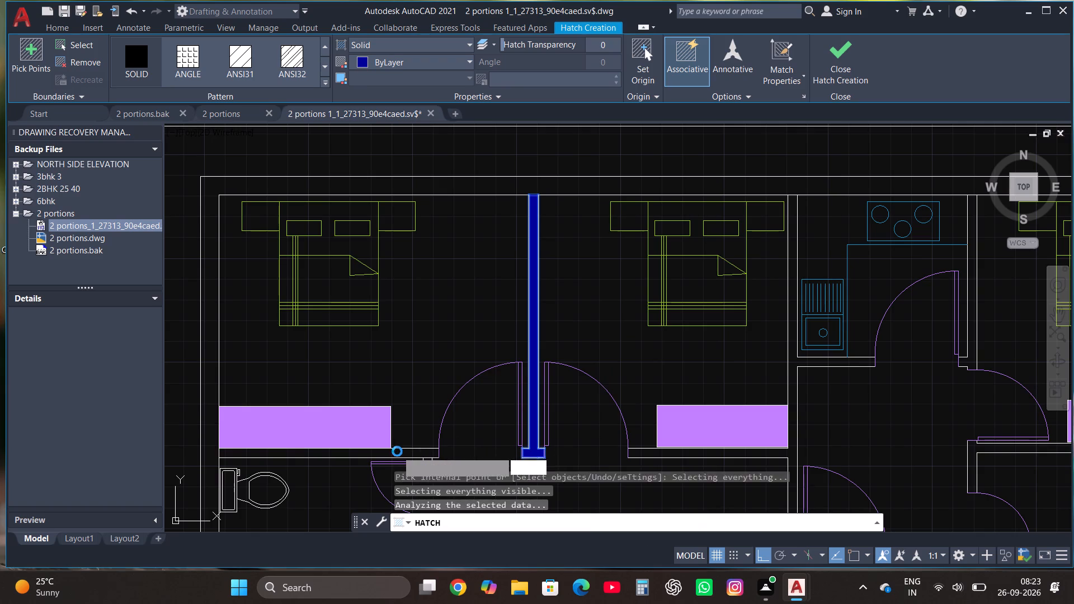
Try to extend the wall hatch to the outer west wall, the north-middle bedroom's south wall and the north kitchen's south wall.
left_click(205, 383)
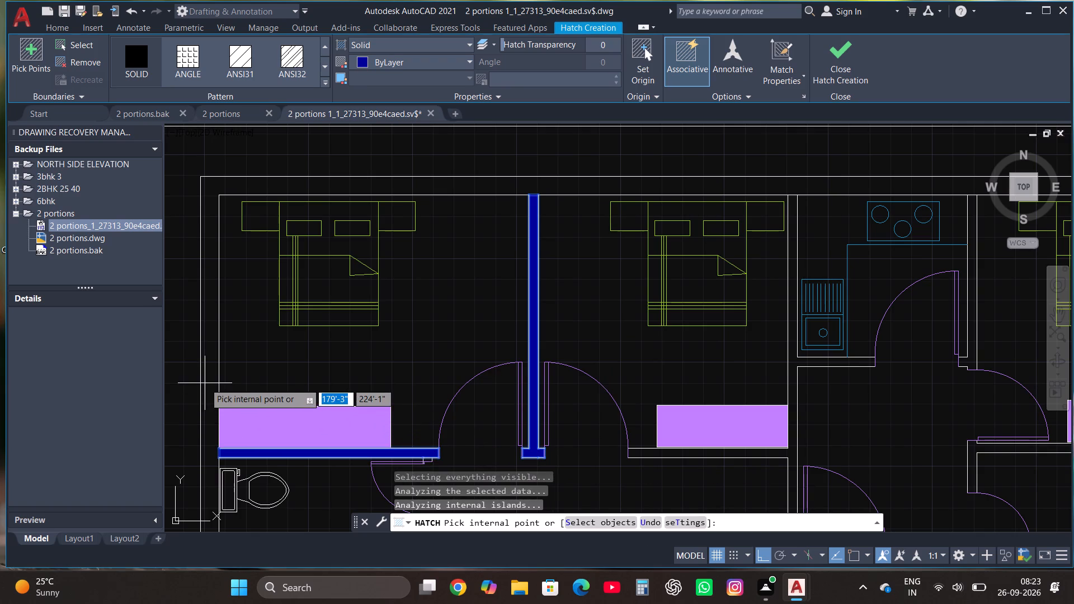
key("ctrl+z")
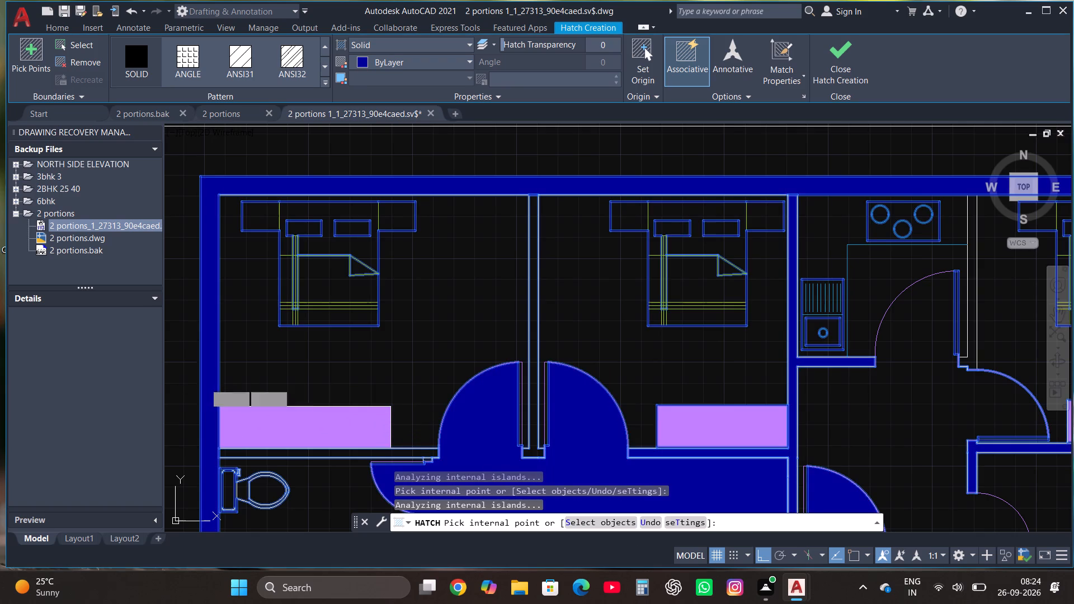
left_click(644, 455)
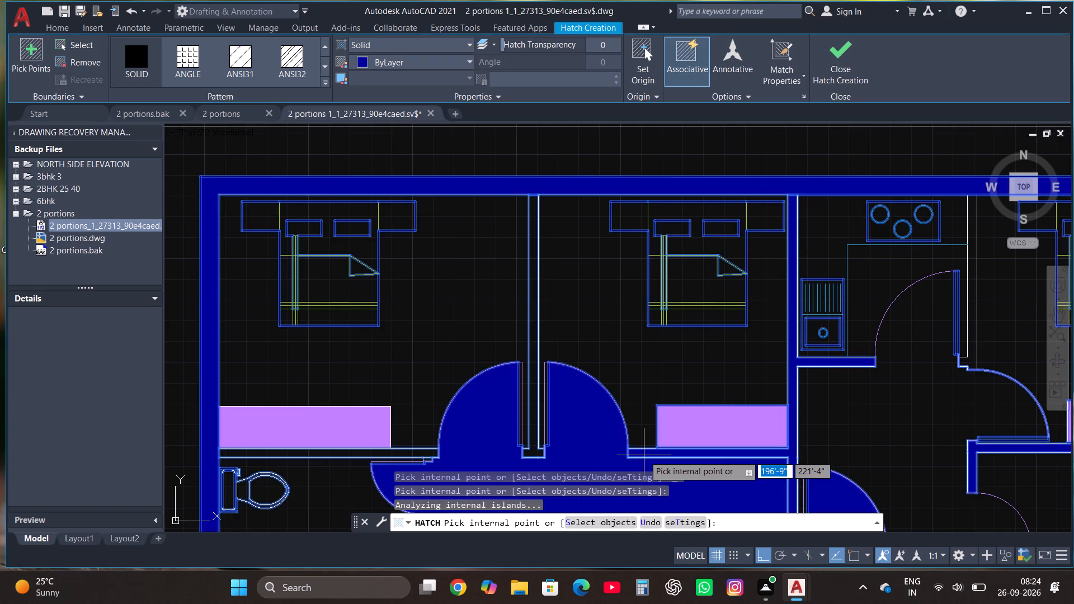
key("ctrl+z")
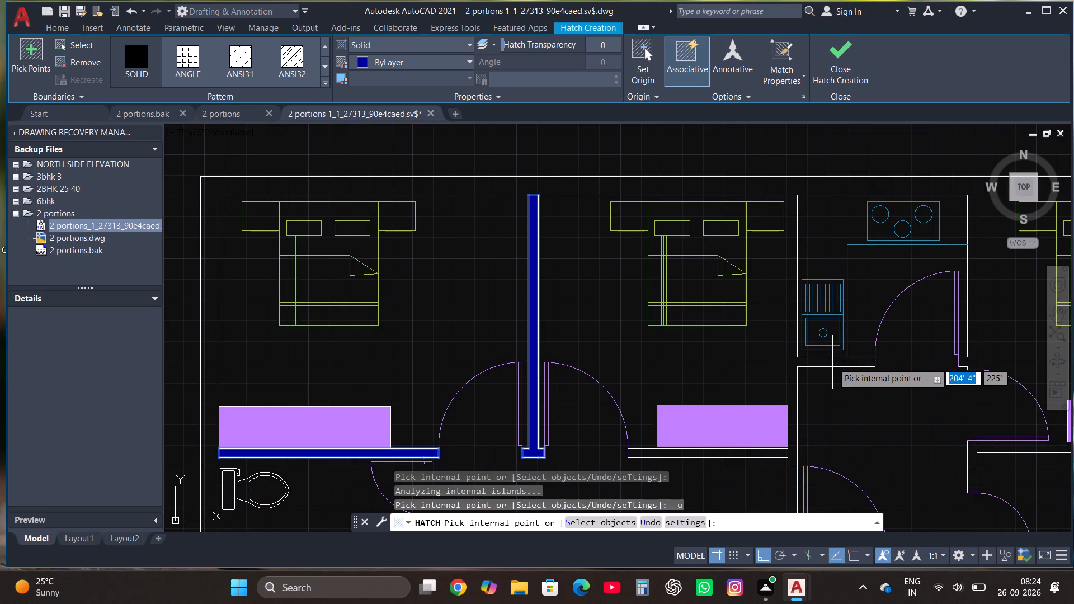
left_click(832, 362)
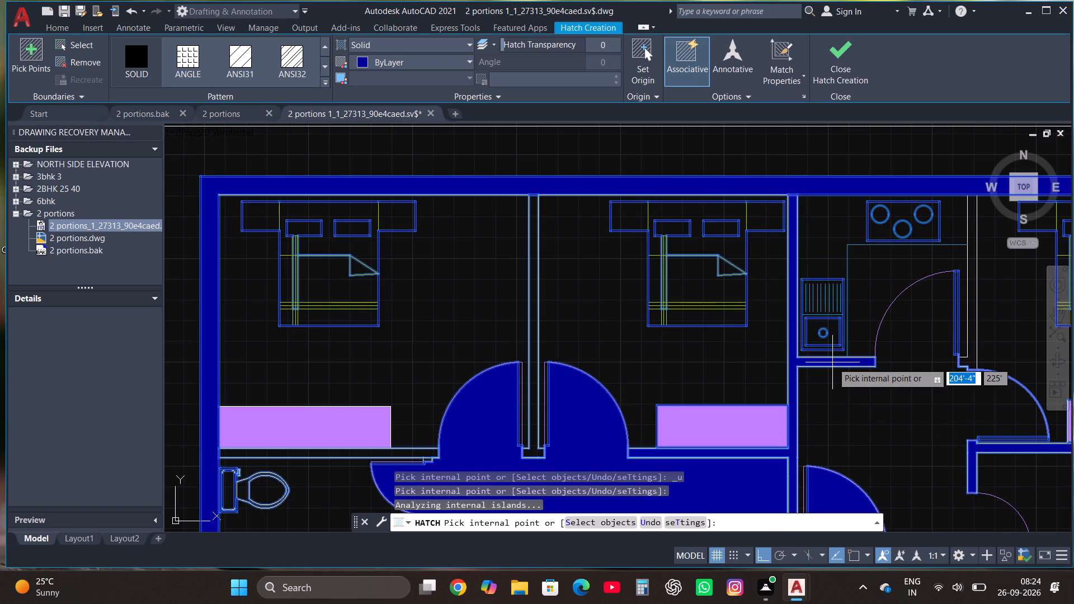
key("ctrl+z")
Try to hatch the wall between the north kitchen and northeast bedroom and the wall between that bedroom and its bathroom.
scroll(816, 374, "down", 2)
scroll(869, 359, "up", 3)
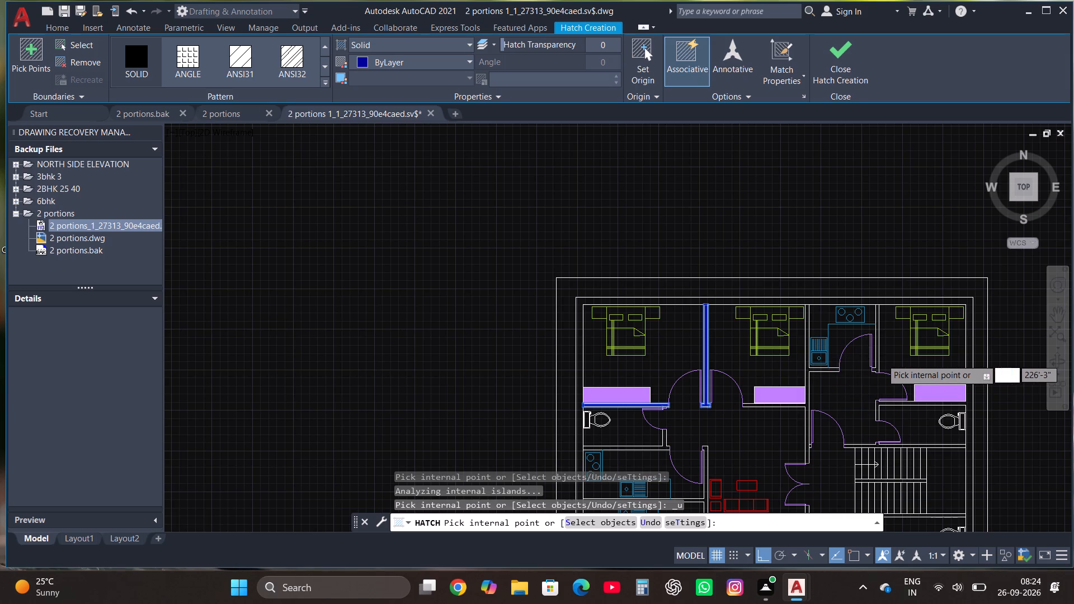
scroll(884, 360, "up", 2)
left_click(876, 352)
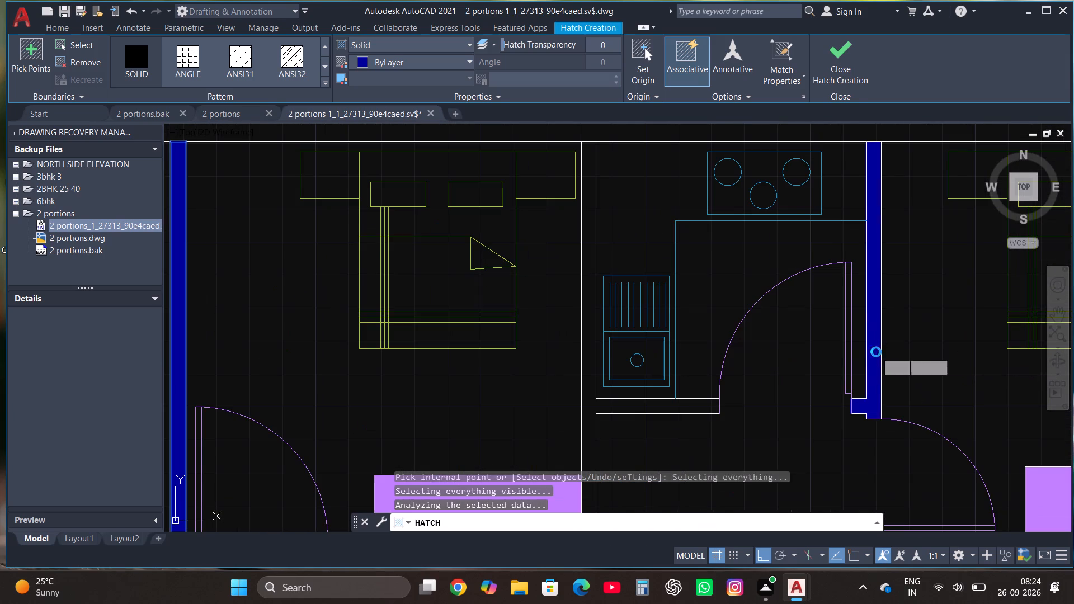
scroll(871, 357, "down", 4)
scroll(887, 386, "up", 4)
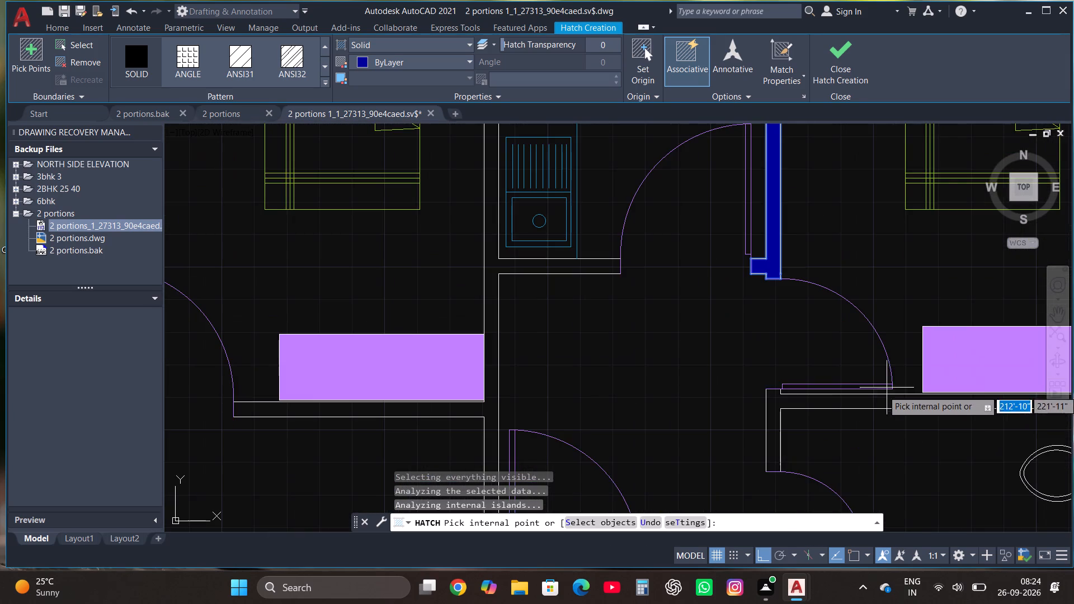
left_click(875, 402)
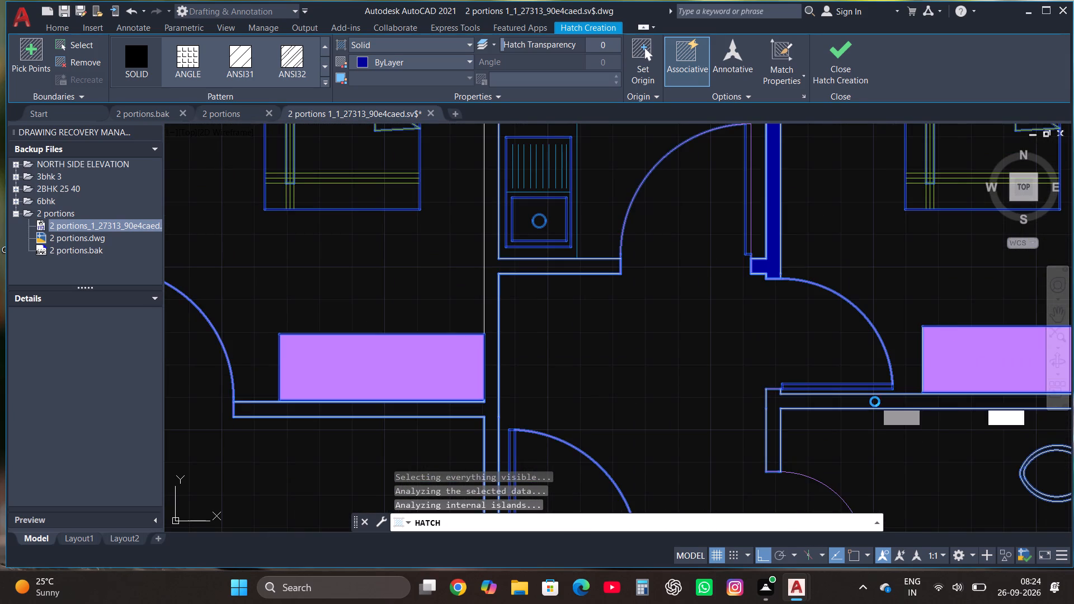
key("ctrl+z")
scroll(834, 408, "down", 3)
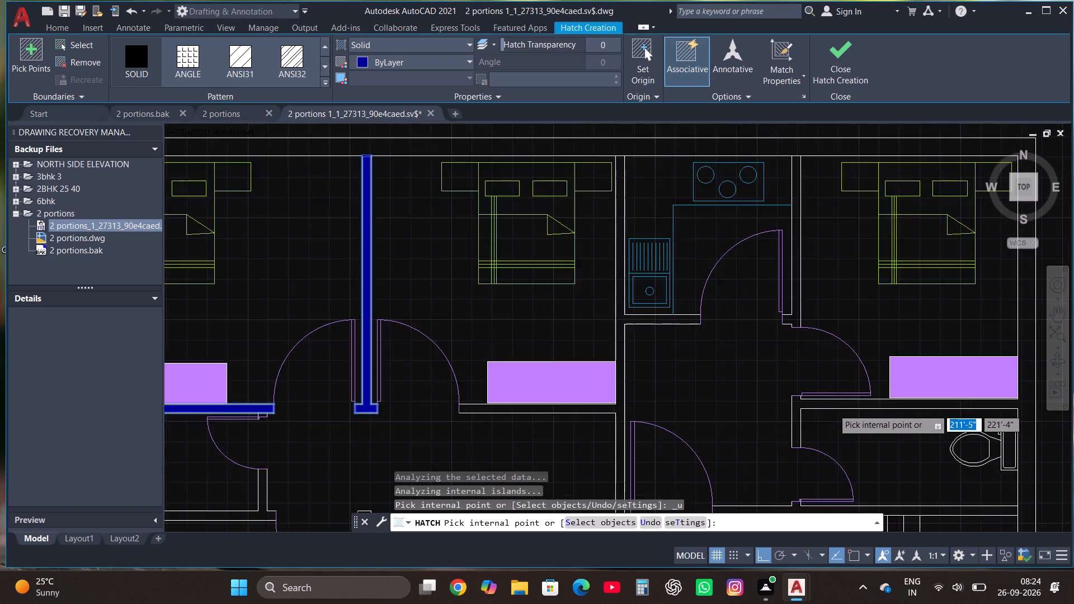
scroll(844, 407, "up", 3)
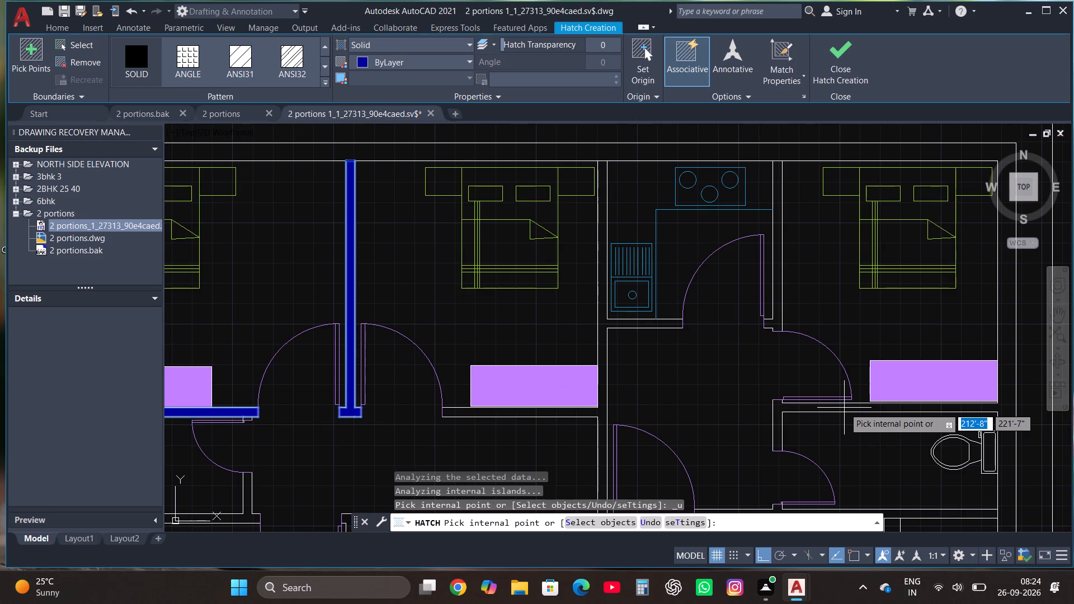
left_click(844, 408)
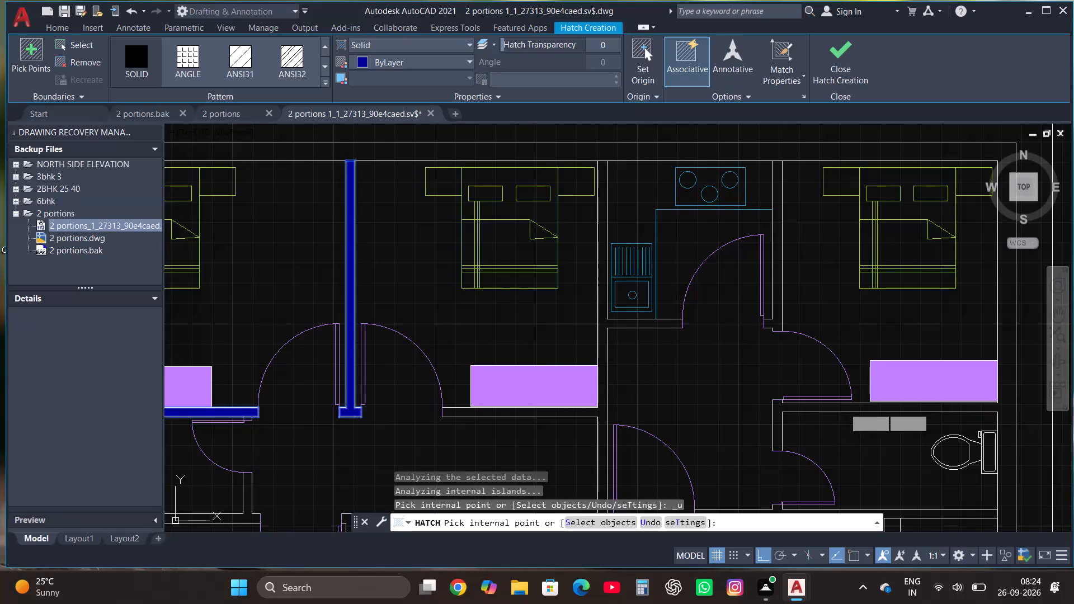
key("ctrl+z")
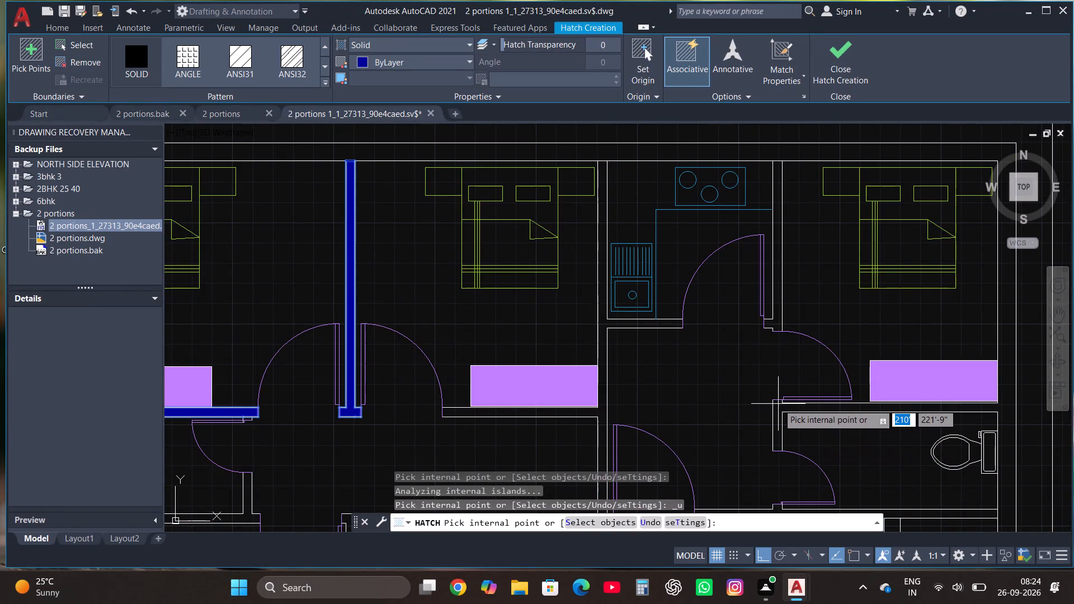
Solid-hatch the wall between the north kitchen and northeast bedroom and the wall between the northeast bathroom and the staircase.
left_click(776, 308)
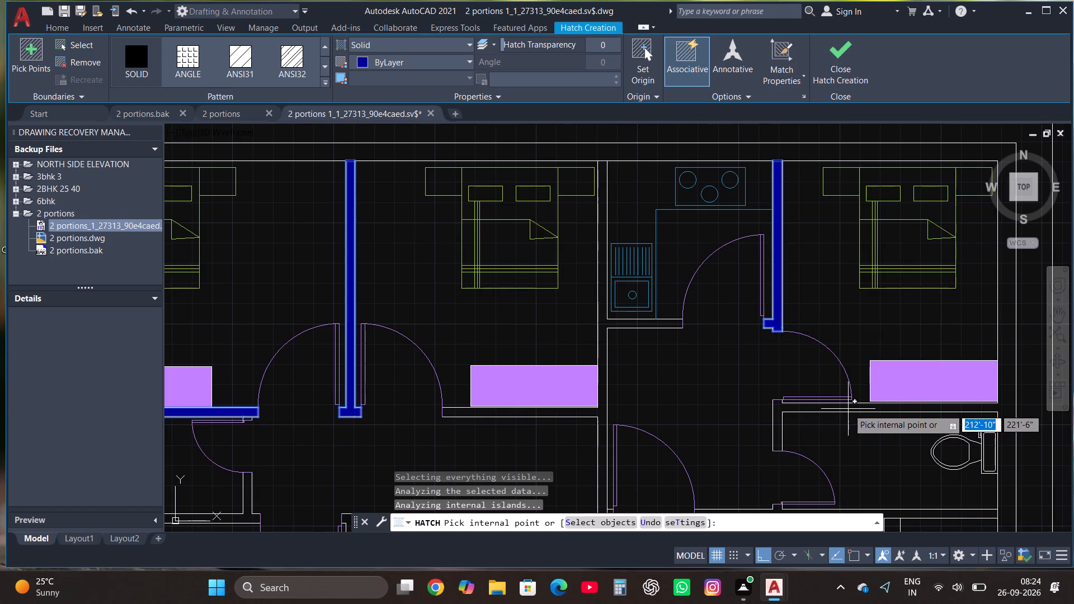
scroll(835, 342, "down", 1)
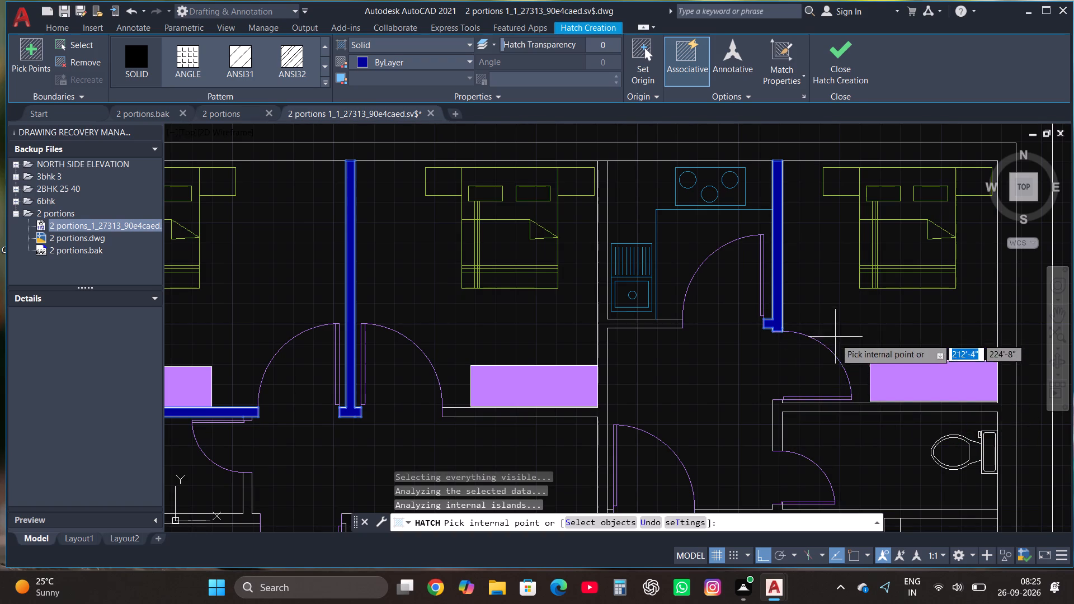
scroll(835, 343, "down", 2)
scroll(860, 392, "up", 4)
left_click(860, 392)
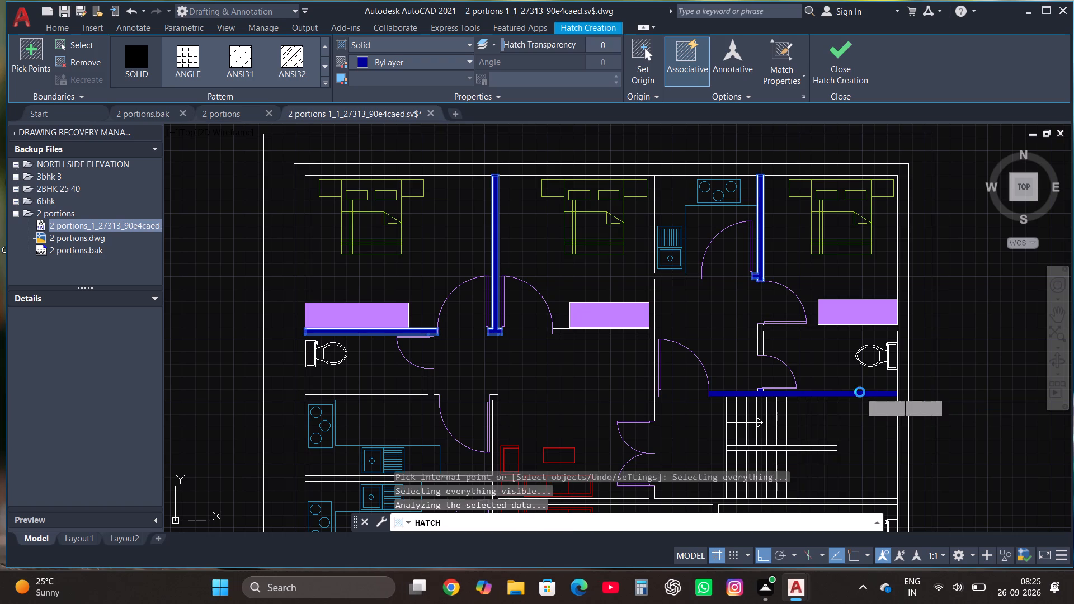
left_click(760, 336)
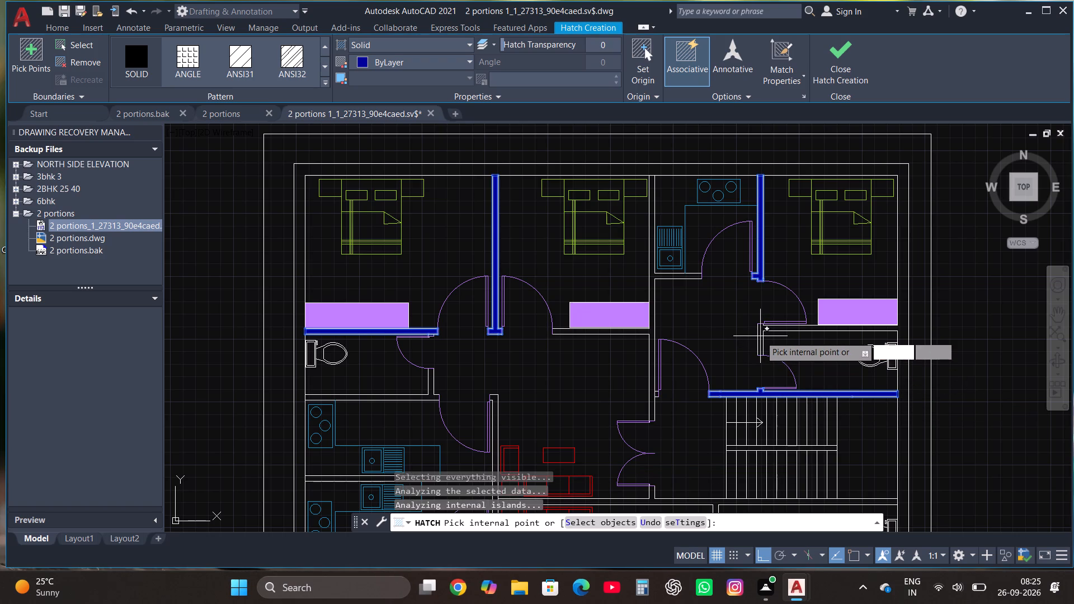
key("ctrl+z")
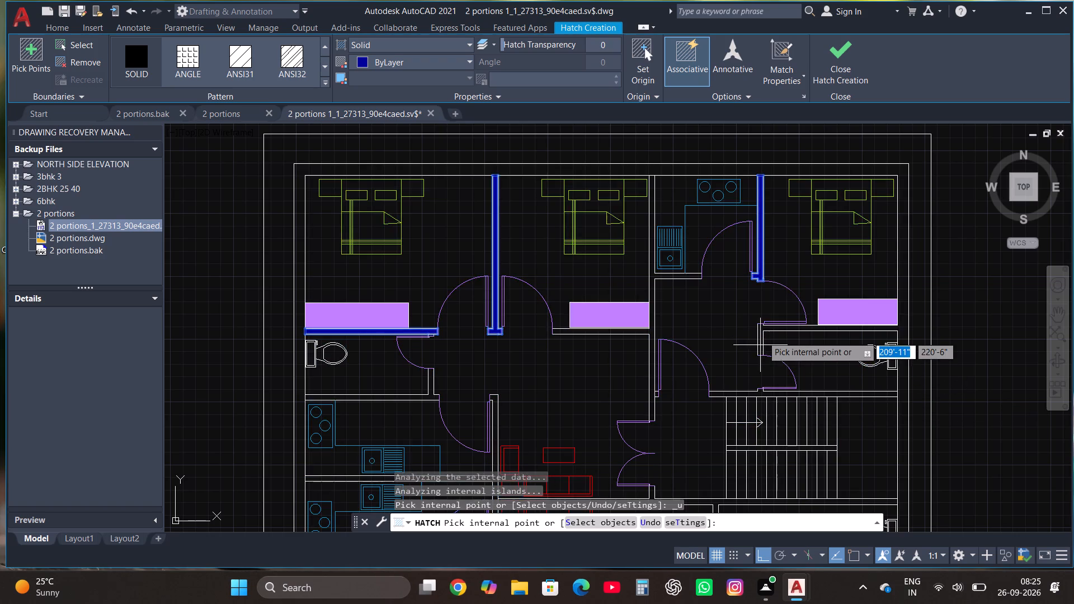
scroll(762, 334, "down", 1)
scroll(814, 381, "up", 1)
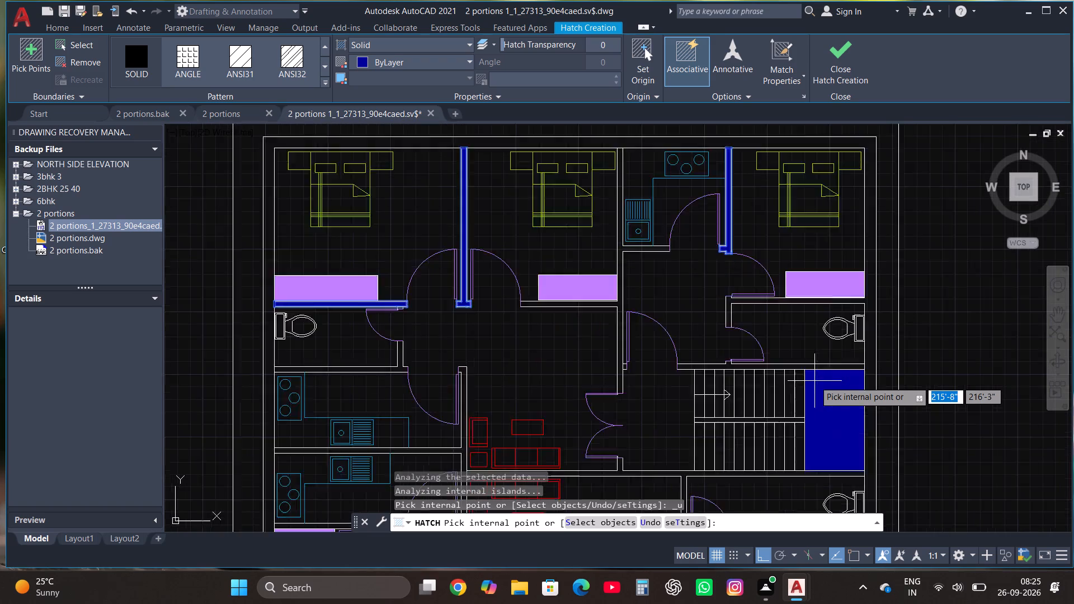
scroll(814, 381, "up", 2)
left_click(789, 347)
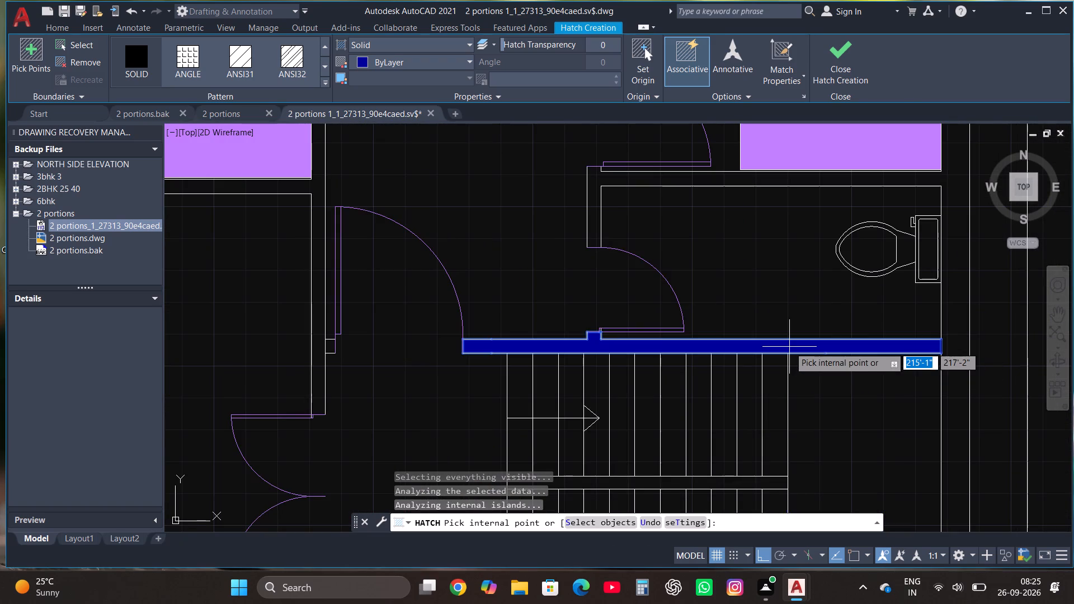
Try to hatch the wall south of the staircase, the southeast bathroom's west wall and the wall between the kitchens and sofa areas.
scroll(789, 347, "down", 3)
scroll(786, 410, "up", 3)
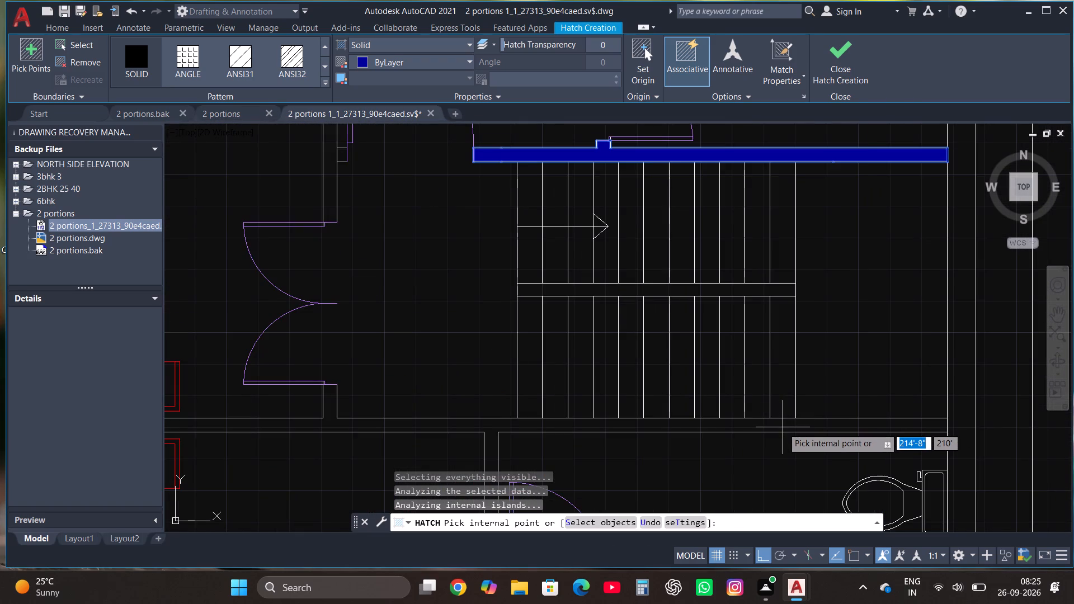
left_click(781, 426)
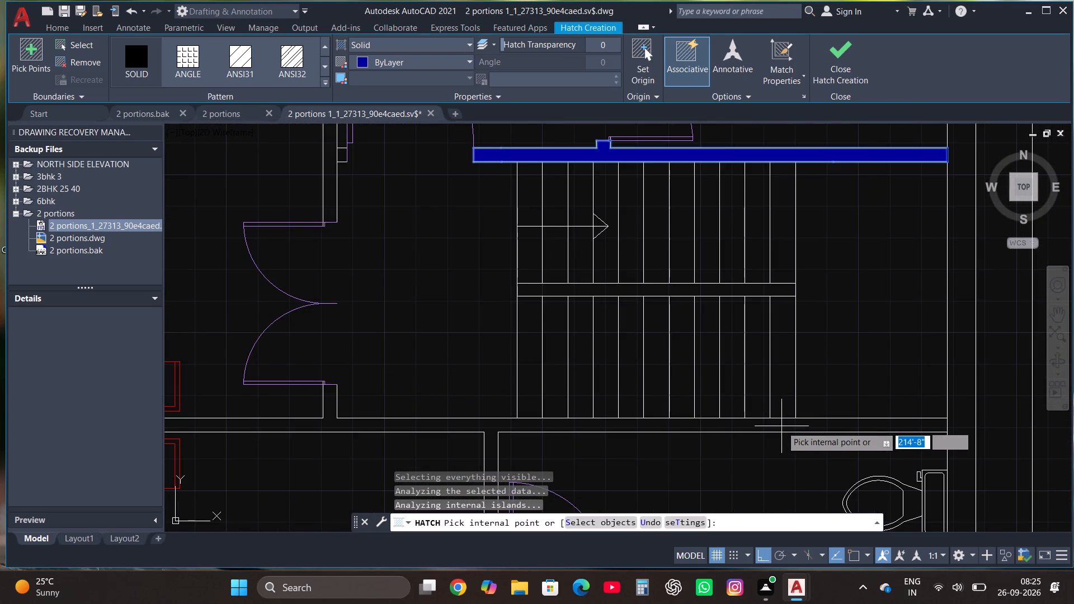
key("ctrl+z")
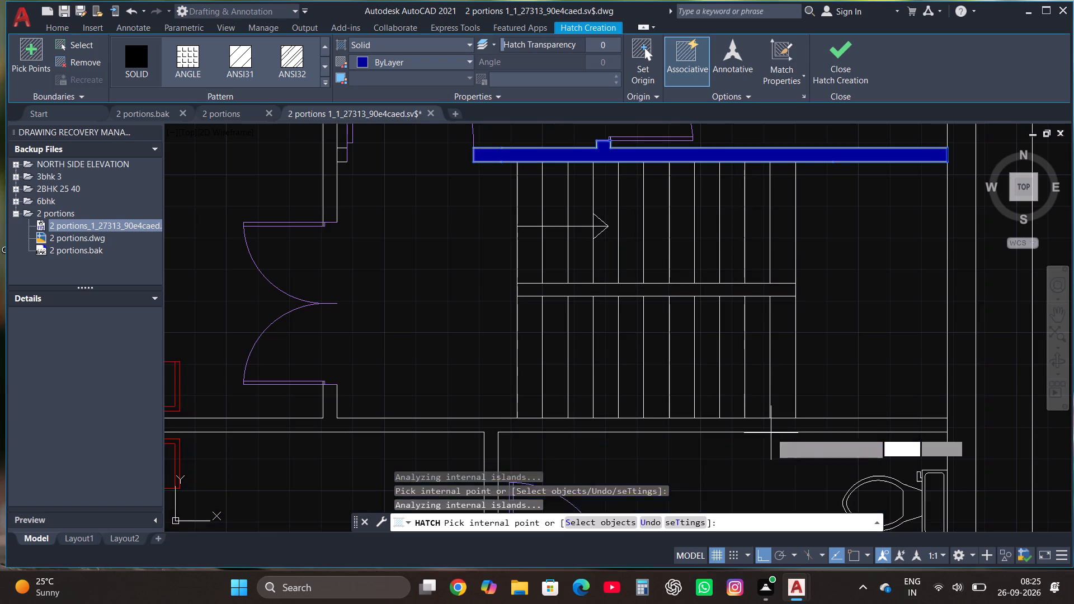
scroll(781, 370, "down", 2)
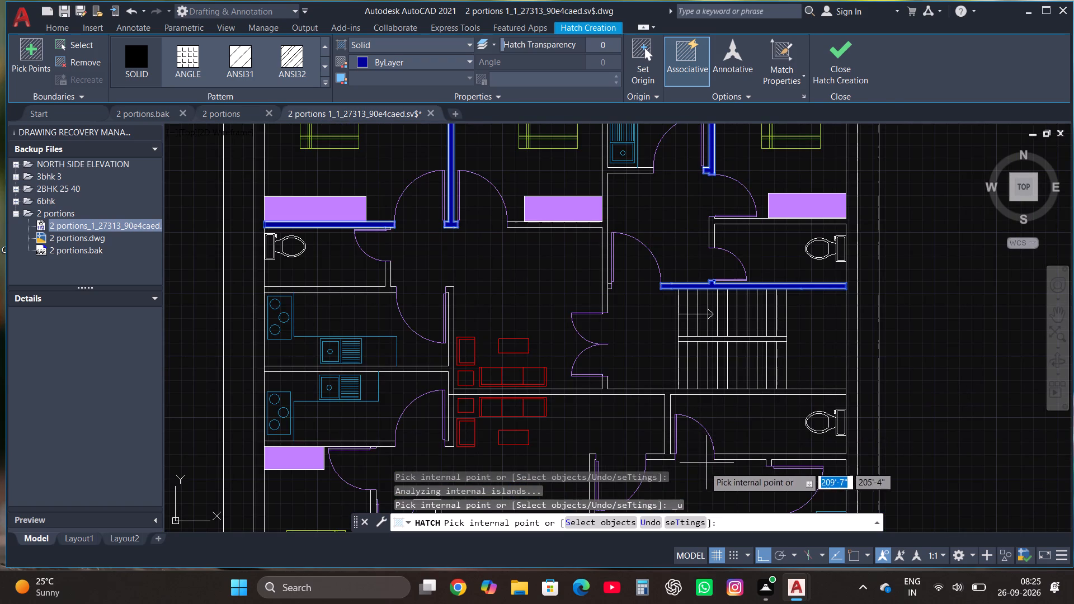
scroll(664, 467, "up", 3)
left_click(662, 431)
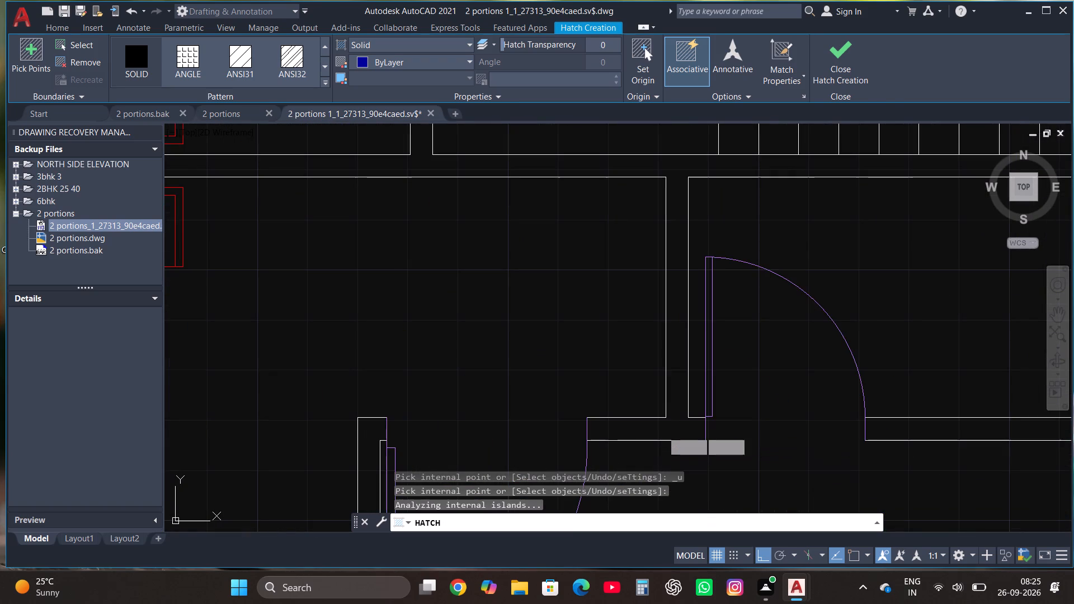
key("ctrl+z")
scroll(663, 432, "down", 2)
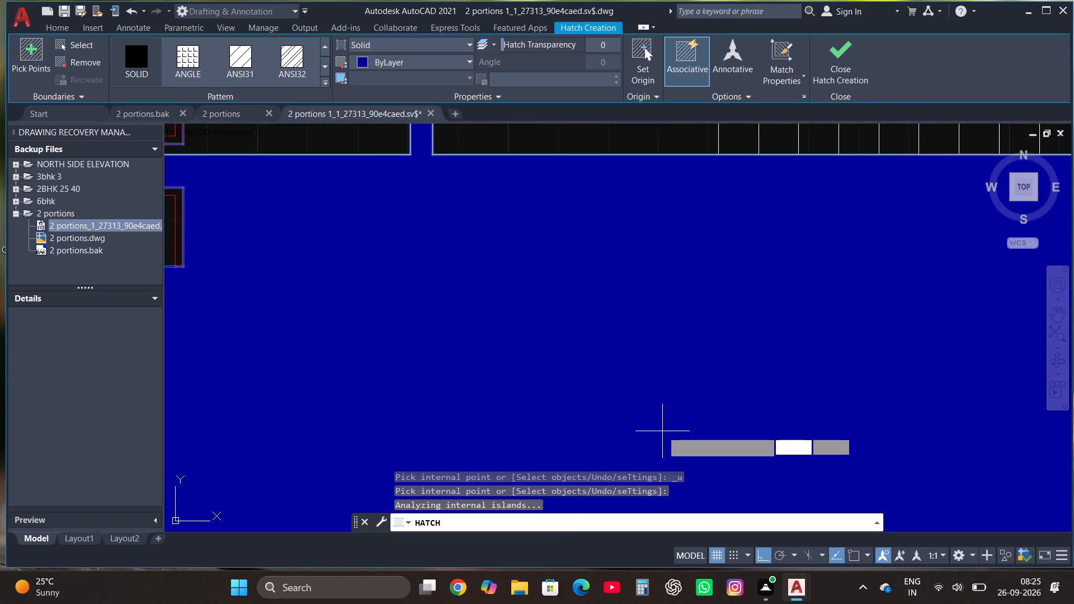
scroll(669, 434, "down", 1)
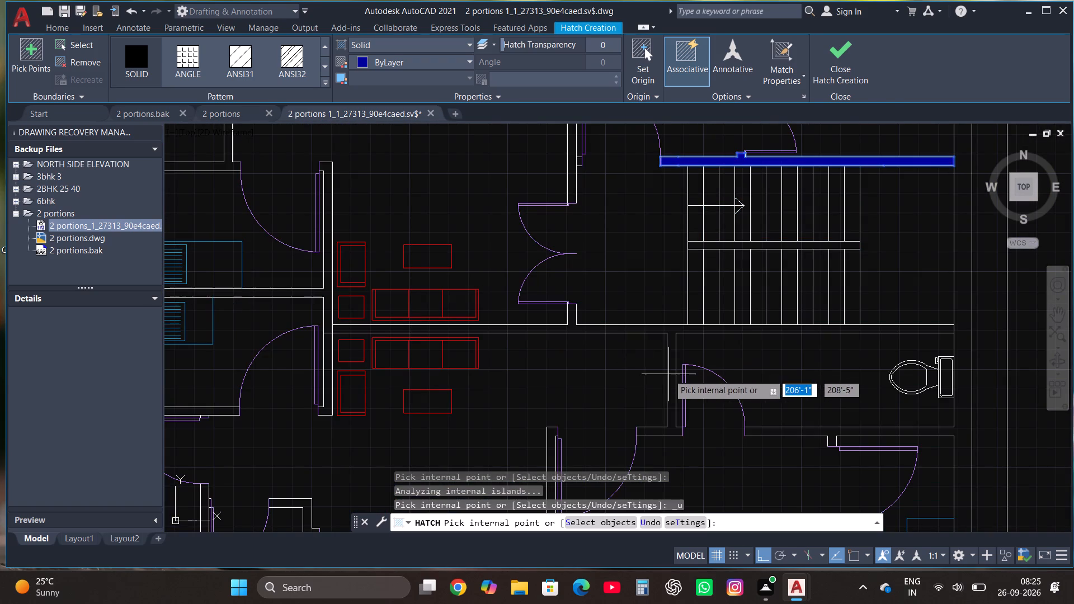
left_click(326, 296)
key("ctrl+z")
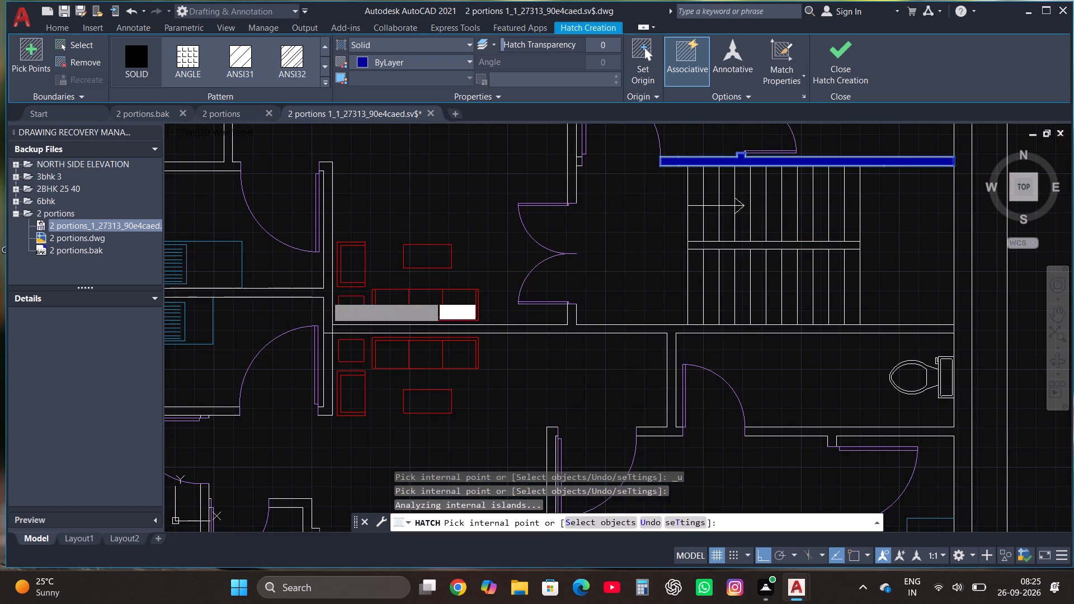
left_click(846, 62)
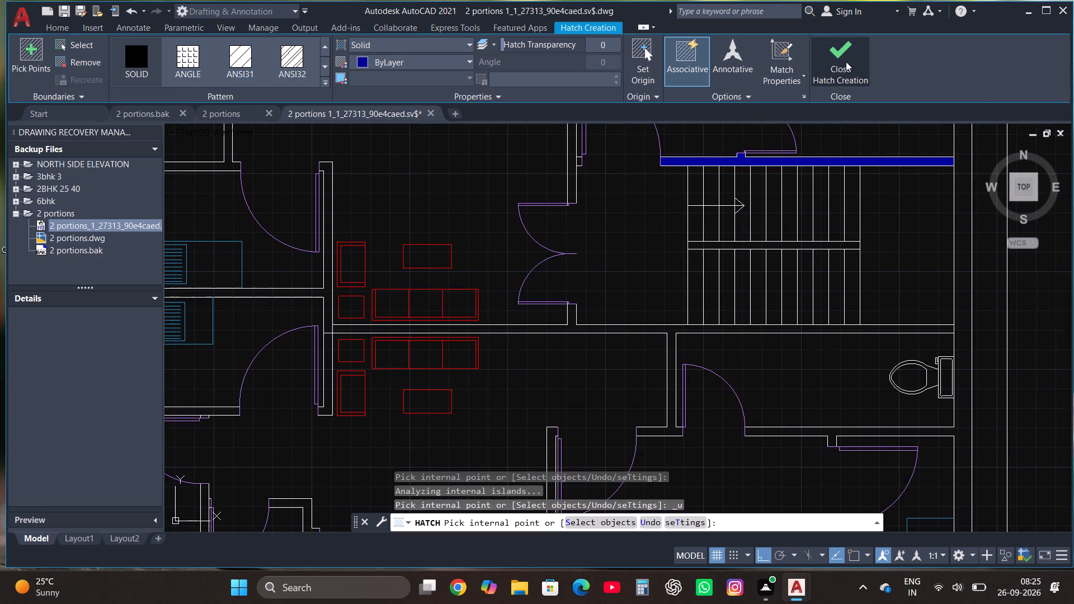
Draw a rectangle about 40'-9" by 9" over the full length of the north outer wall on the wall layer.
scroll(833, 153, "down", 3)
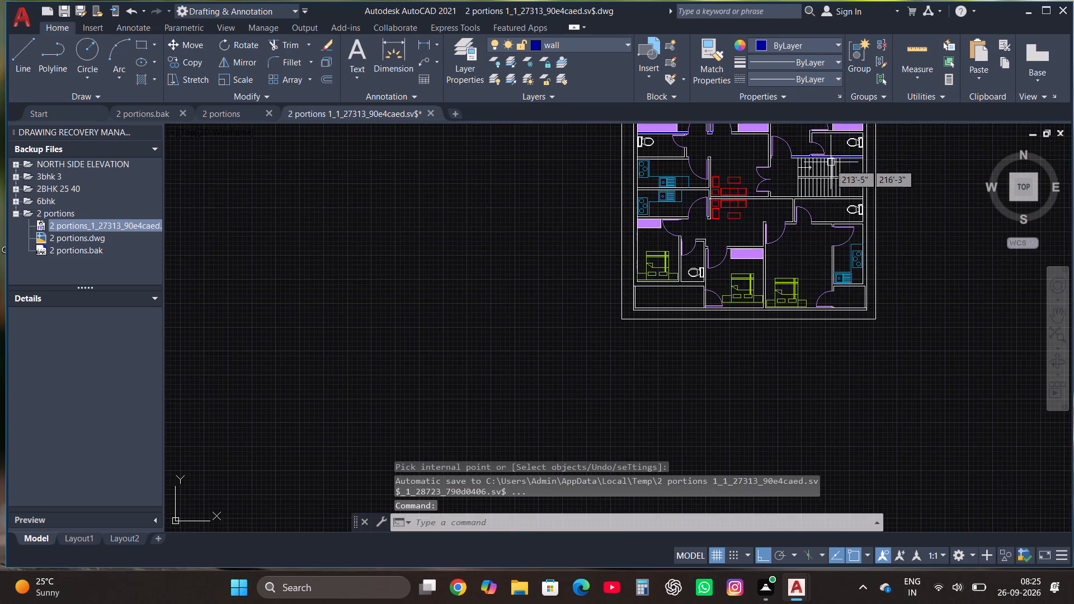
scroll(748, 167, "up", 3)
scroll(617, 345, "down", 4)
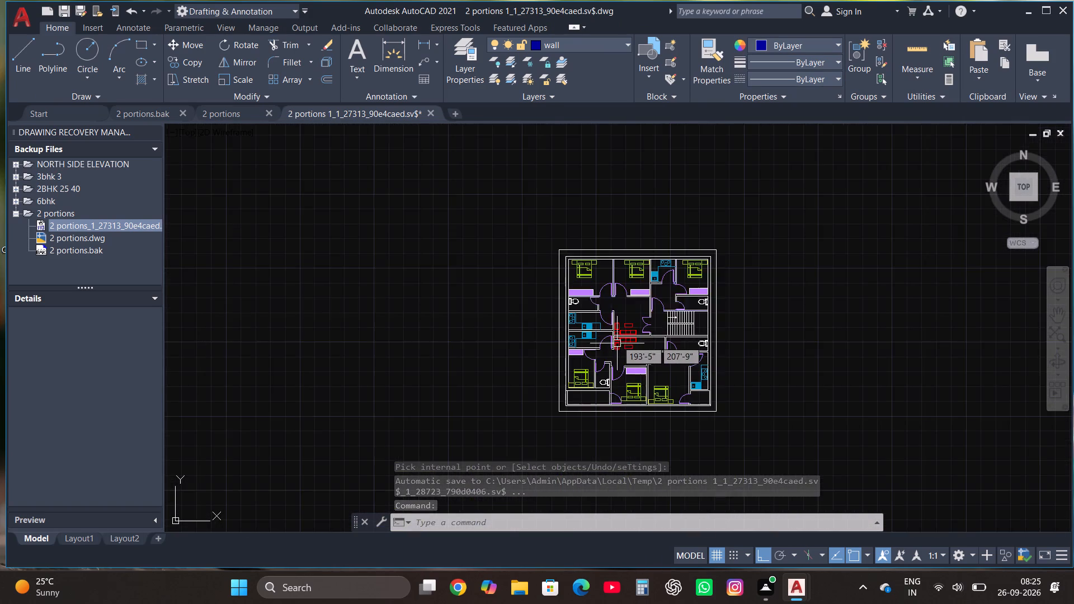
scroll(615, 284, "up", 3)
scroll(615, 285, "down", 1)
scroll(566, 193, "up", 2)
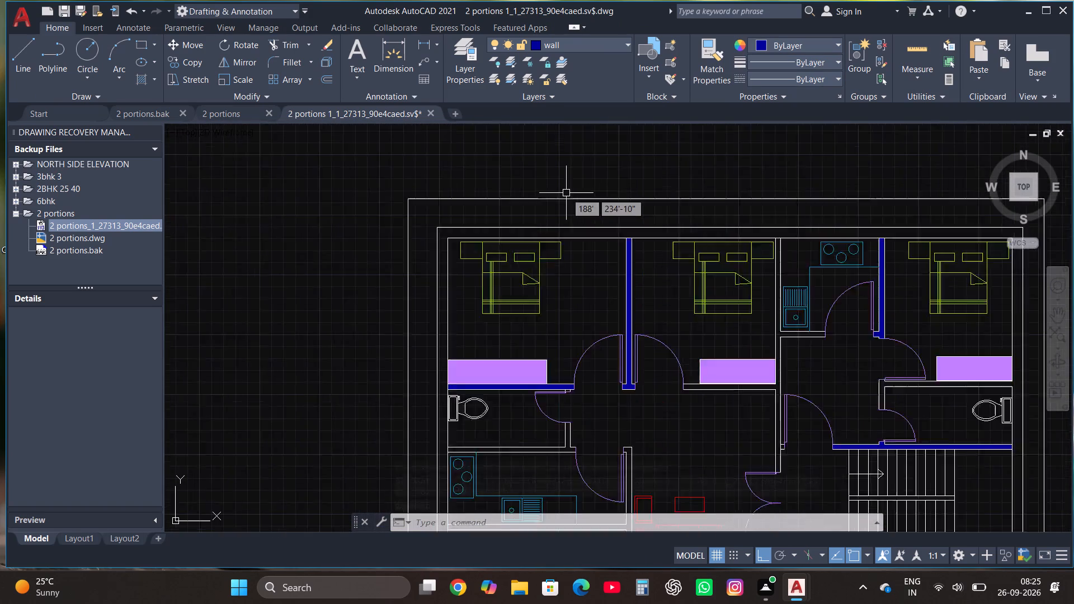
left_click(138, 44)
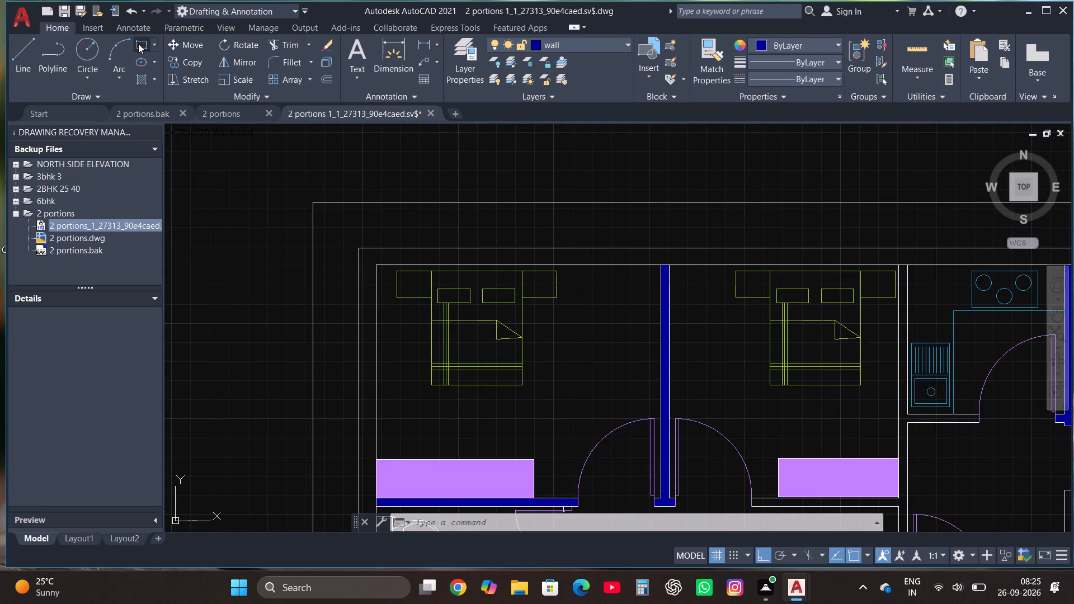
left_click(359, 249)
scroll(356, 252, "down", 2)
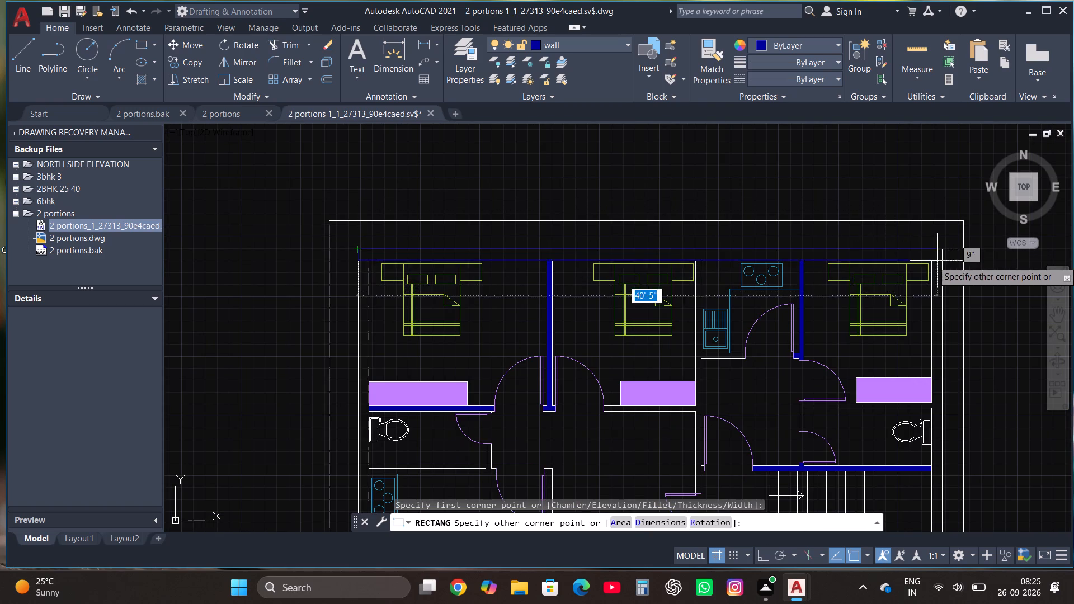
scroll(938, 261, "up", 4)
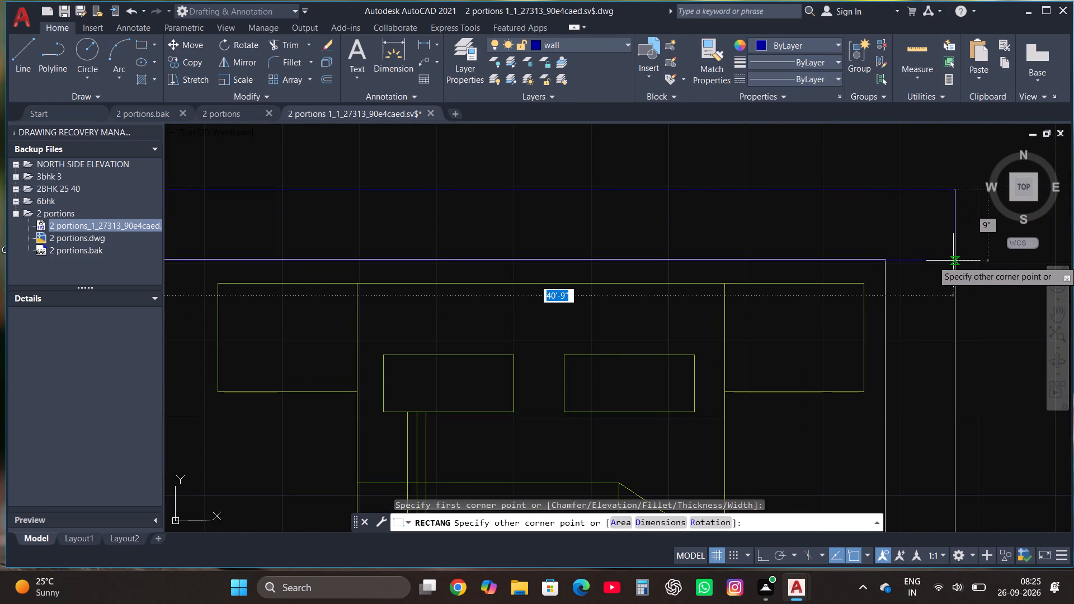
left_click(954, 260)
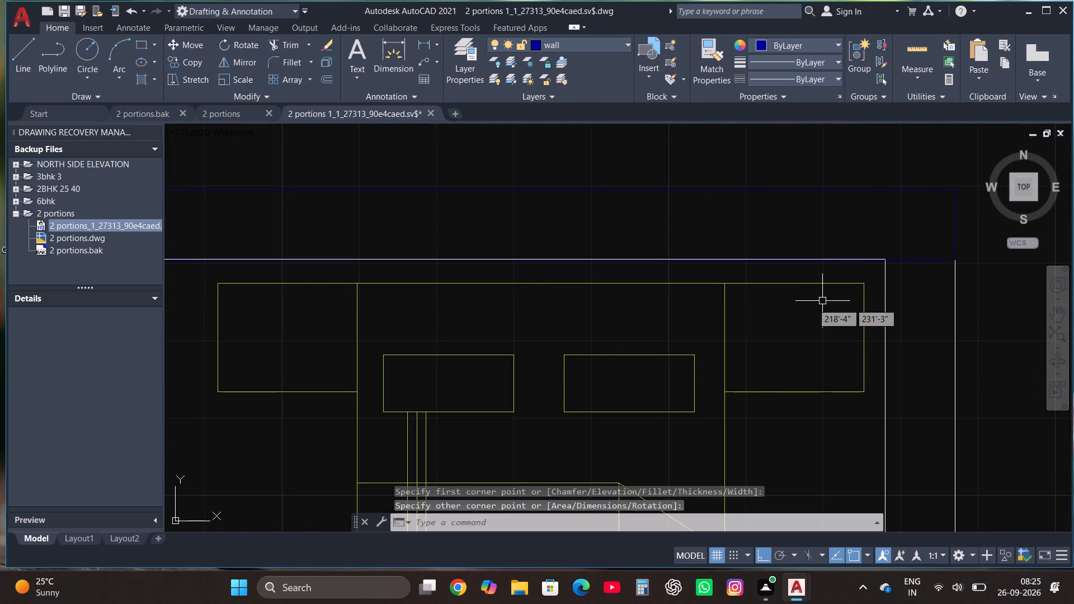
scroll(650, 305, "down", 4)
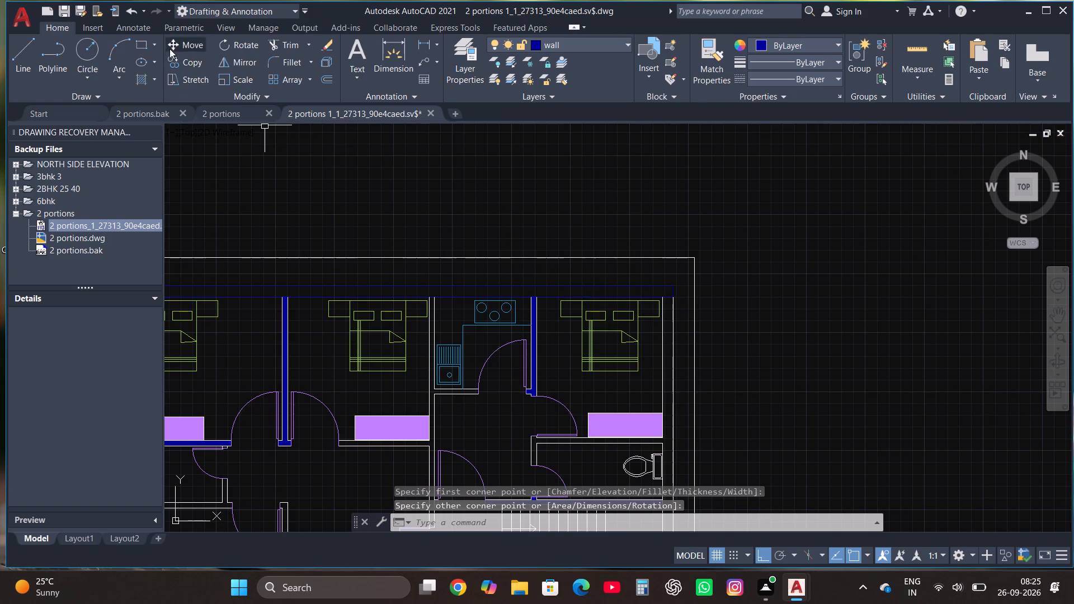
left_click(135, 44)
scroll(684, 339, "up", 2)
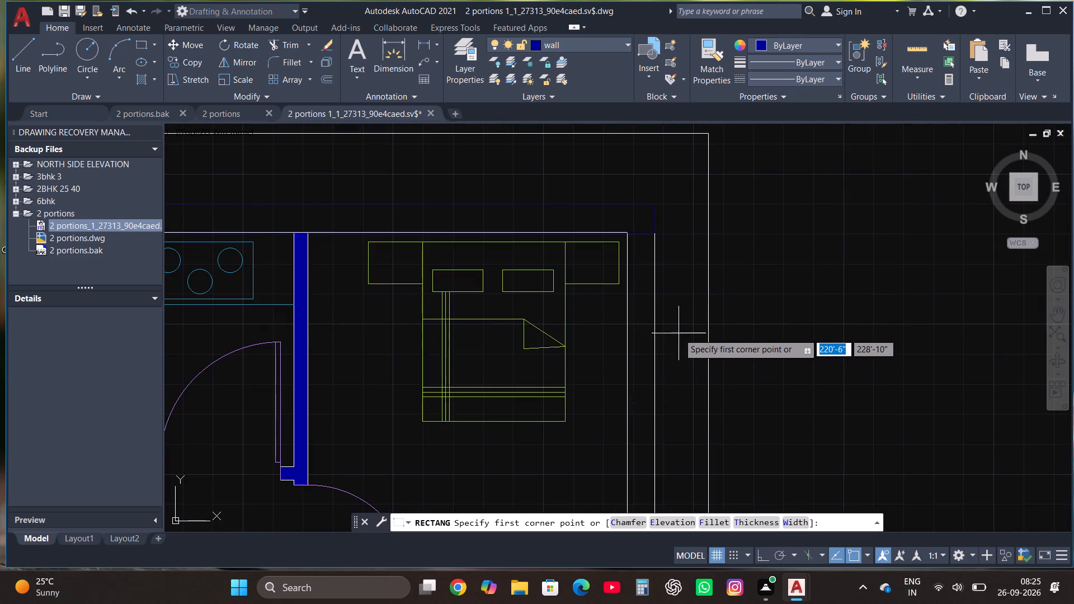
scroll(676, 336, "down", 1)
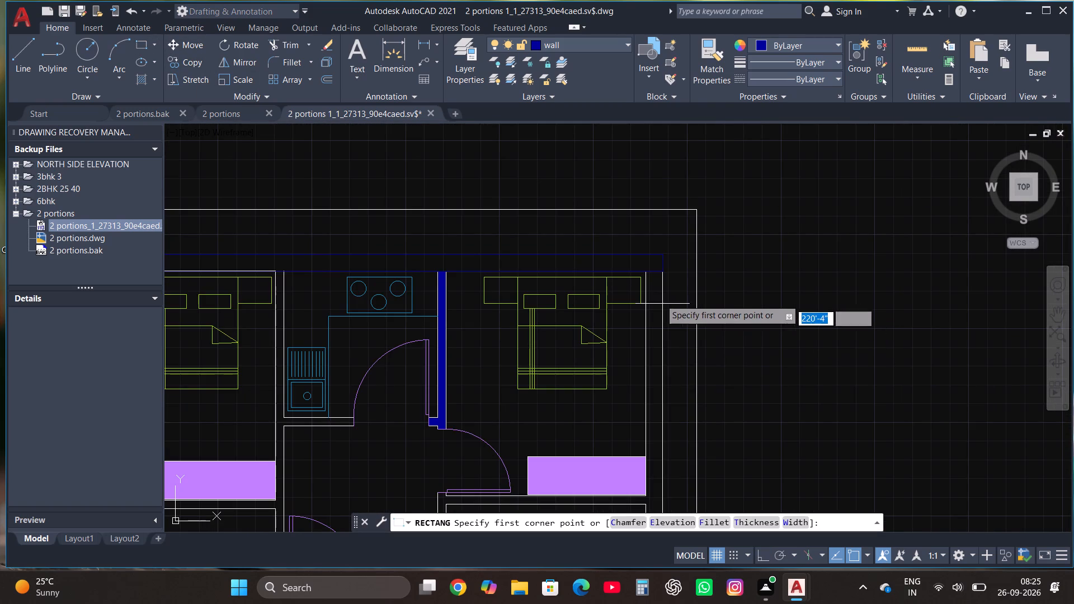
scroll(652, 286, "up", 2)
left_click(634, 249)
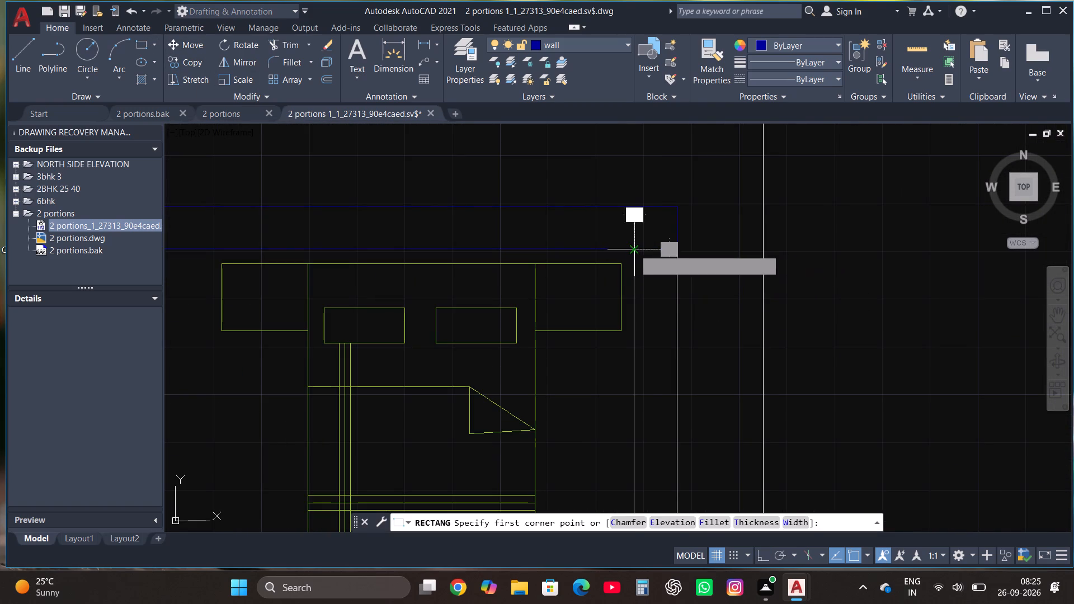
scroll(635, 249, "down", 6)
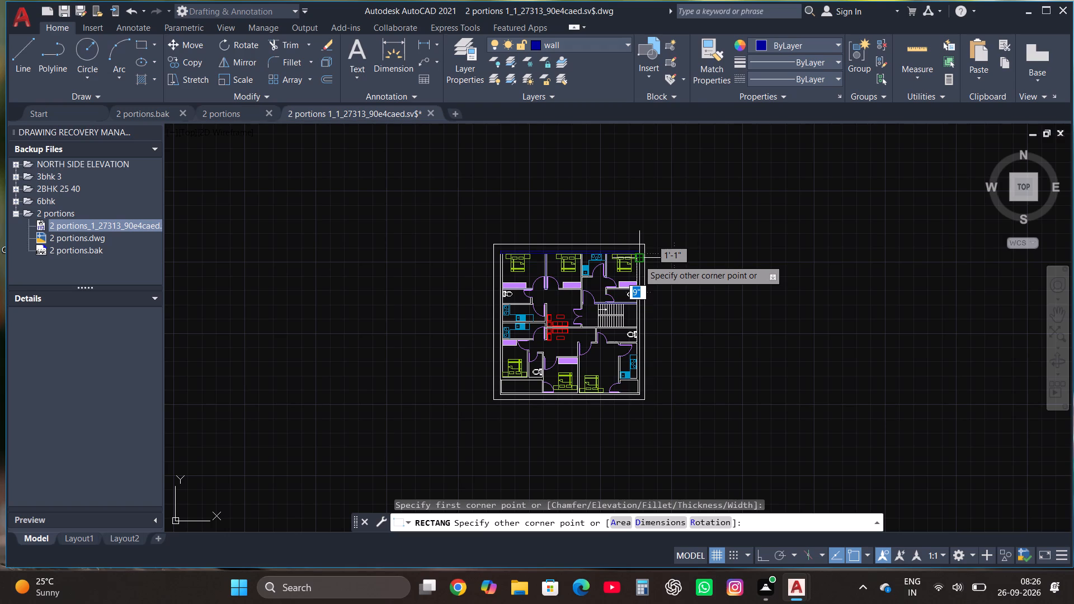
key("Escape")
Draw a window rectangle about 4'-8" wide across the north outer wall above the northwest bedroom, on the wall layer.
scroll(537, 254, "up", 3)
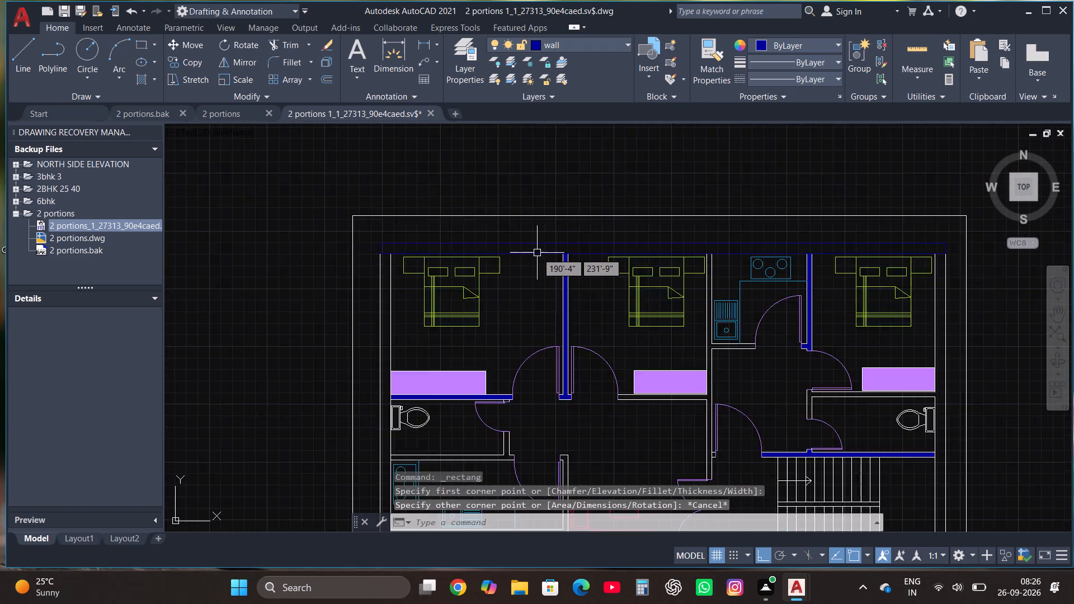
scroll(537, 253, "up", 1)
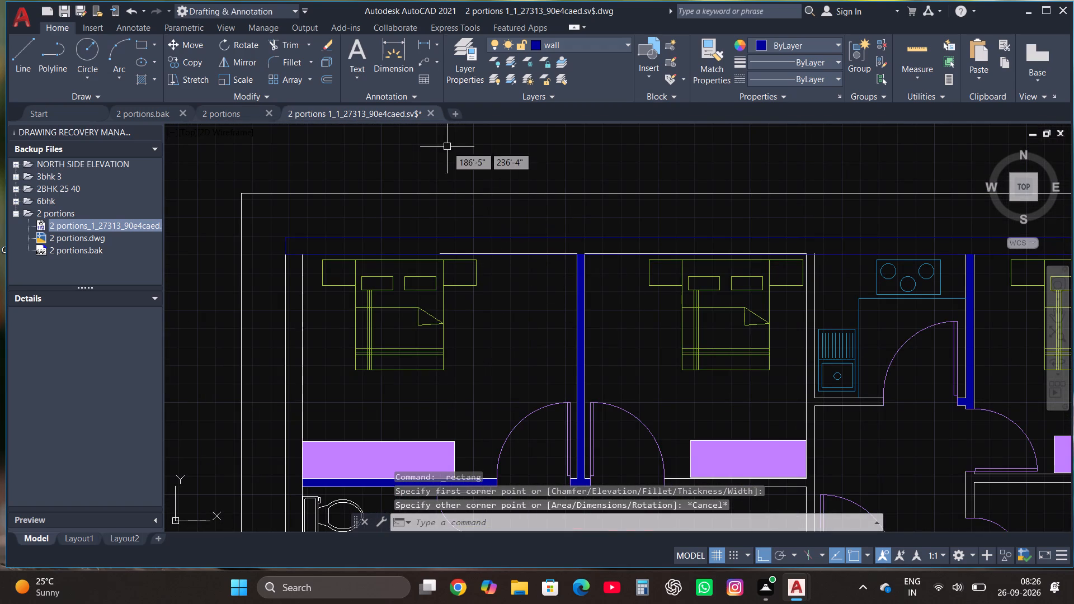
left_click(572, 43)
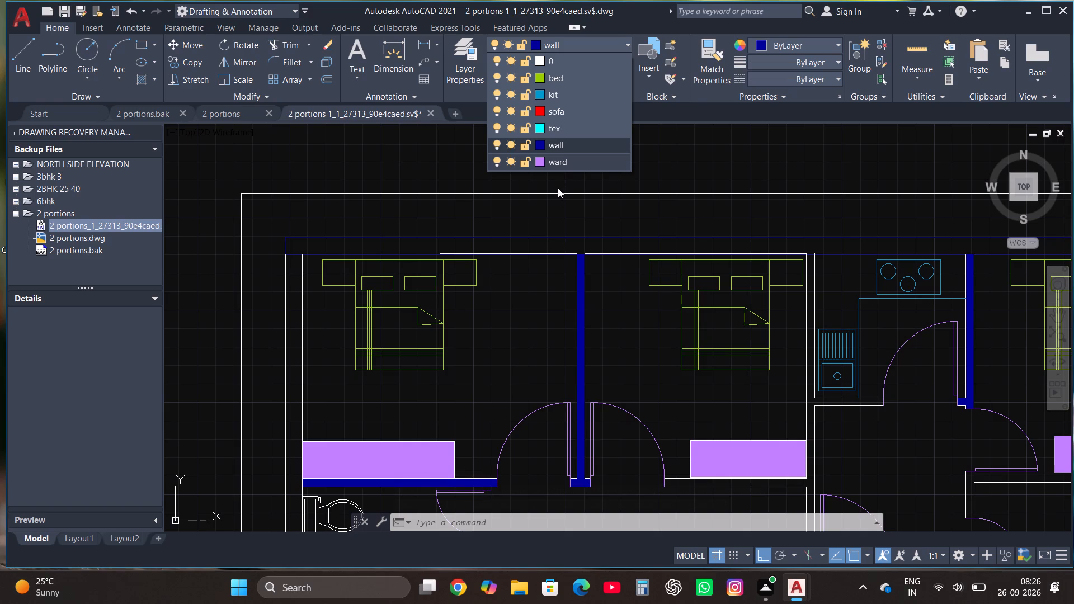
left_click(559, 144)
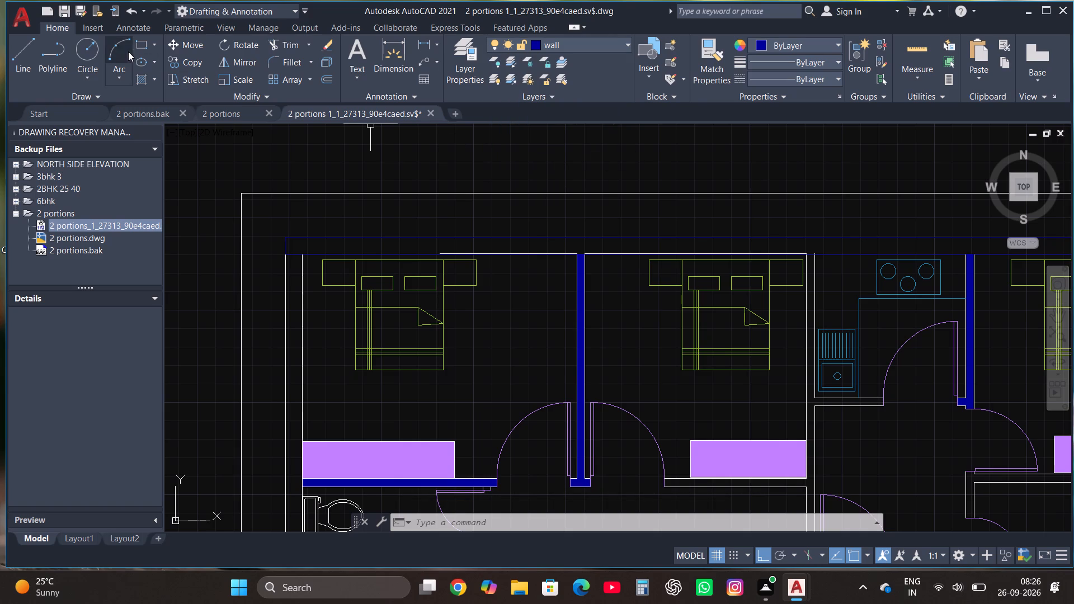
left_click(139, 45)
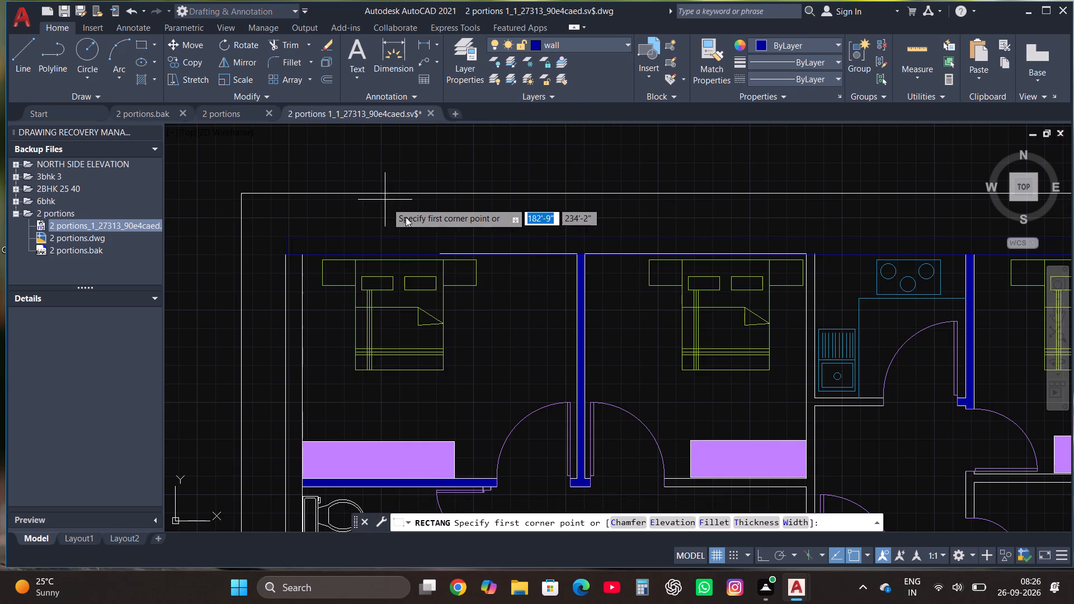
scroll(427, 250, "up", 1)
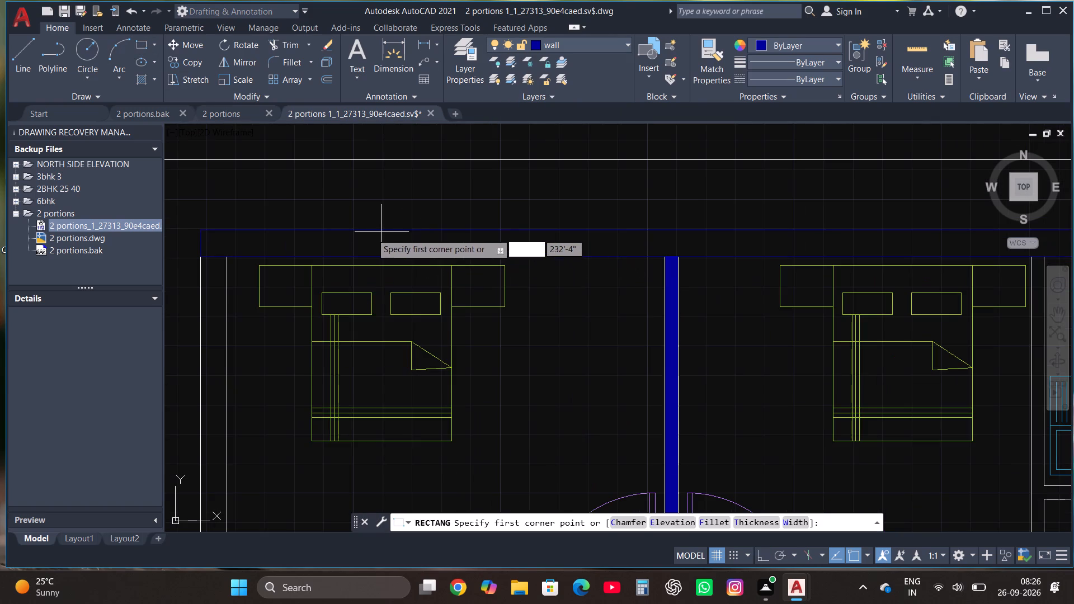
left_click(367, 228)
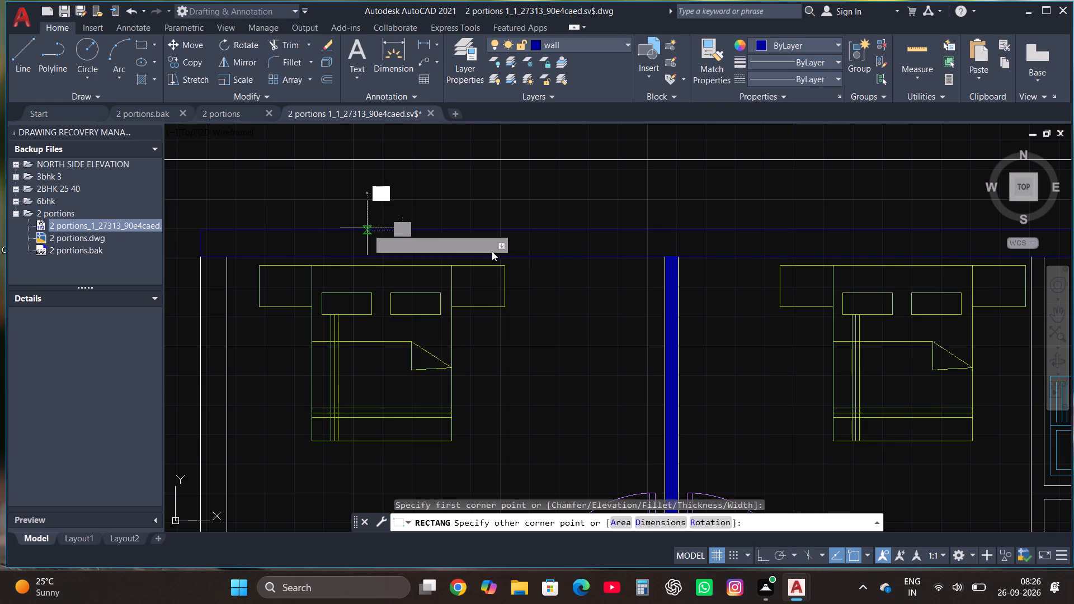
left_click(531, 256)
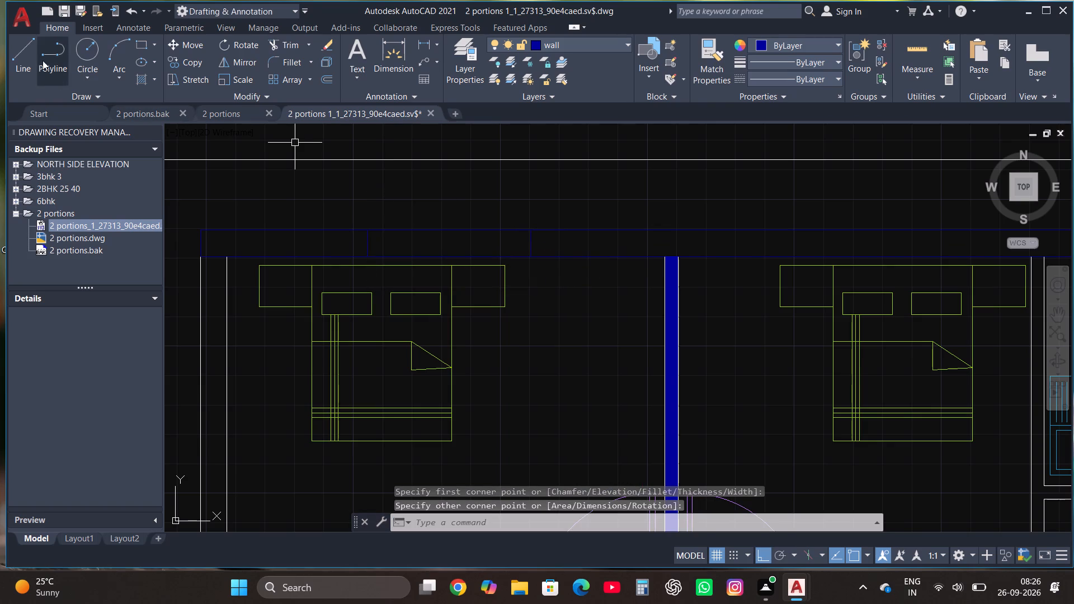
Draw a horizontal line about 4'-8" long through the middle of the northwest bedroom's window rectangle.
left_click(27, 50)
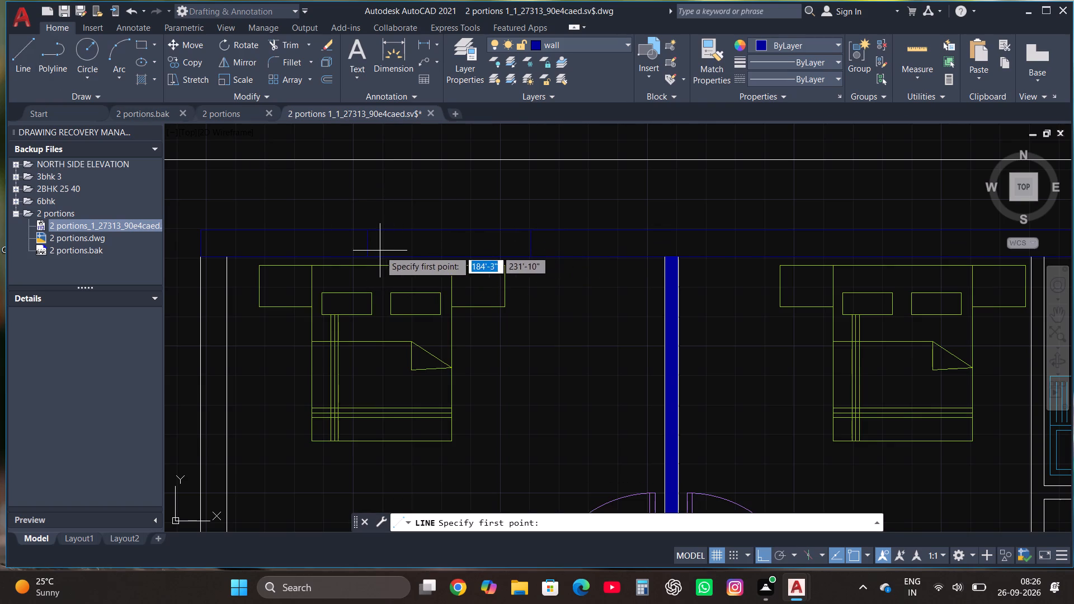
left_click(369, 246)
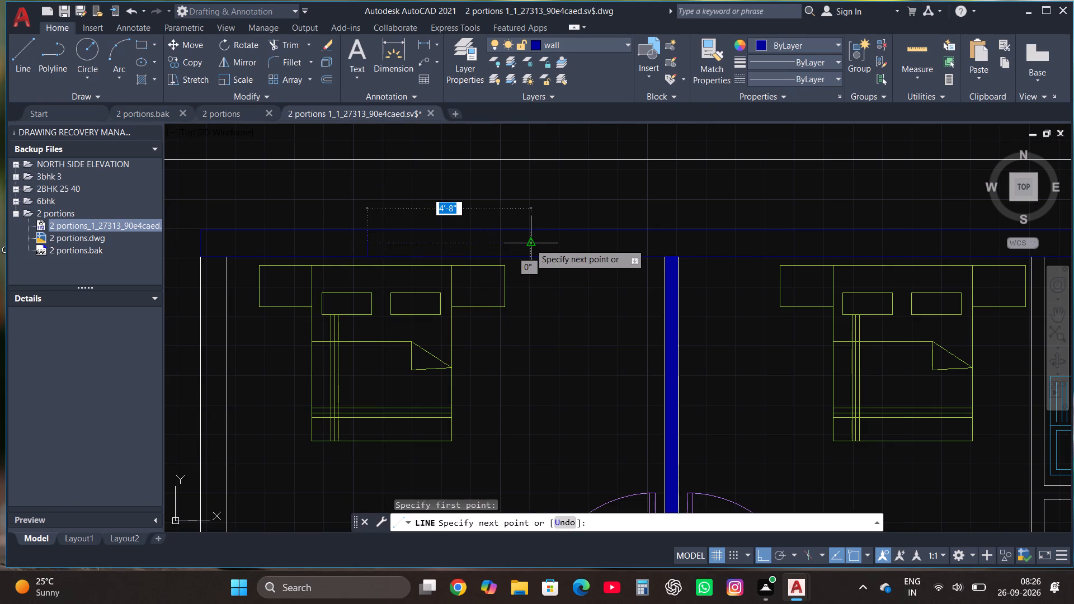
left_click(530, 244)
key("Escape")
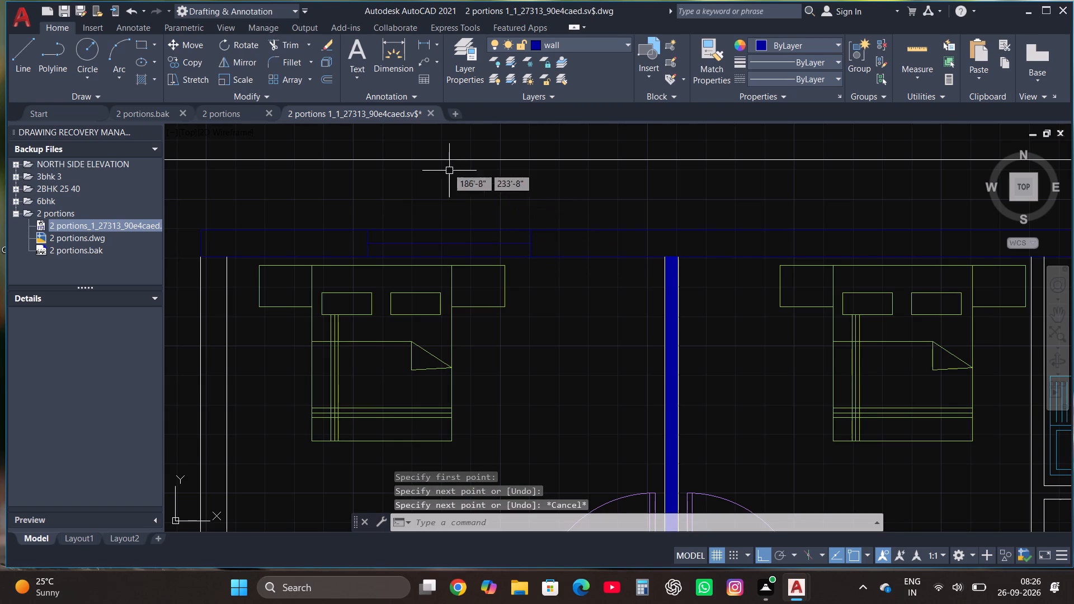
Solid-hatch the north outer wall between its west end and the northwest bedroom's window.
key("h")
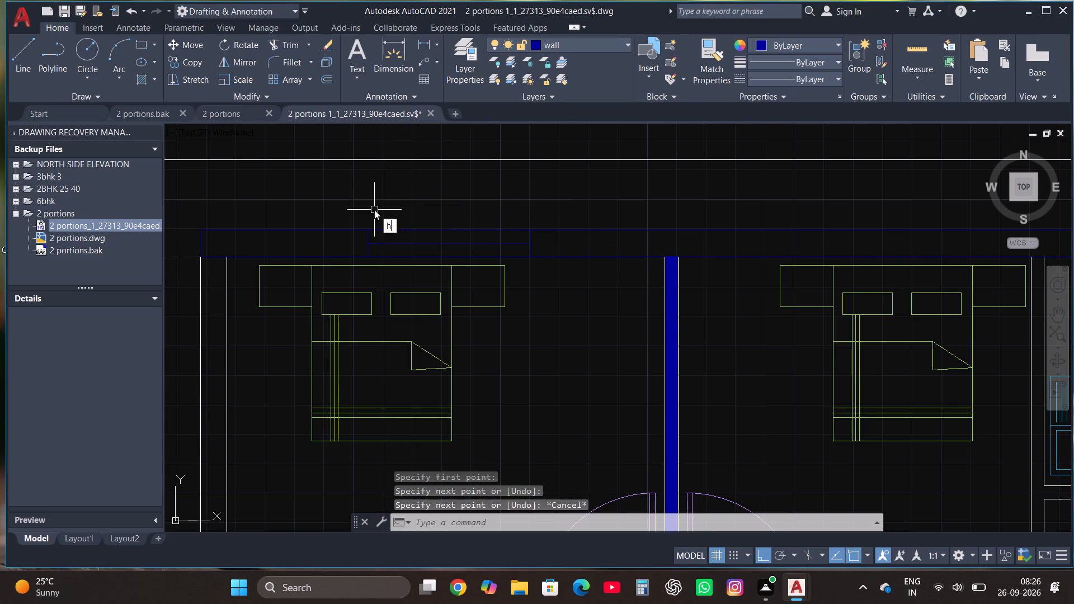
key("Return")
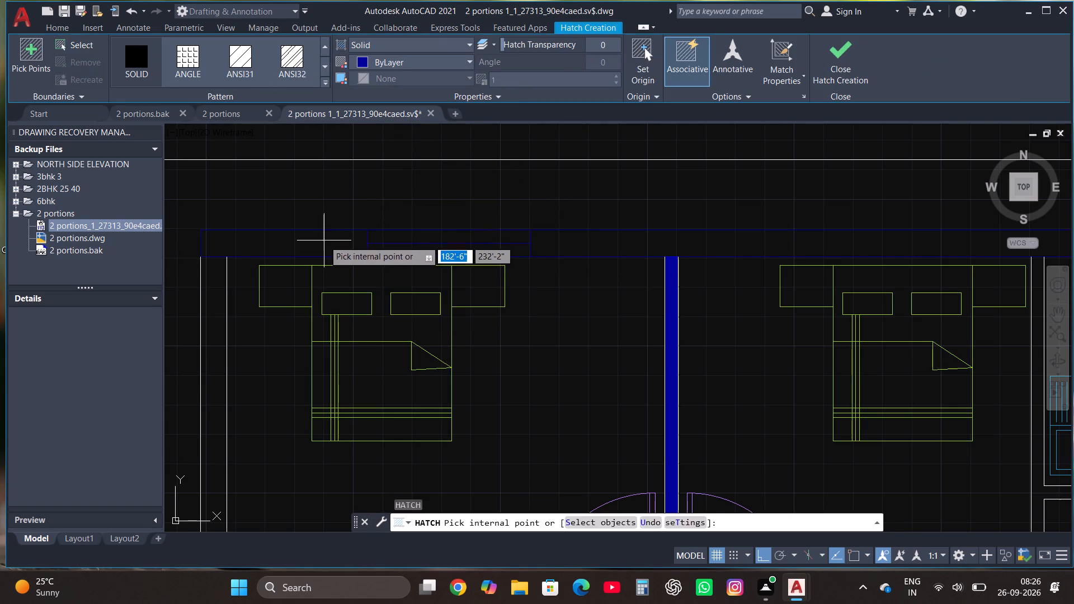
left_click(324, 240)
key("Escape")
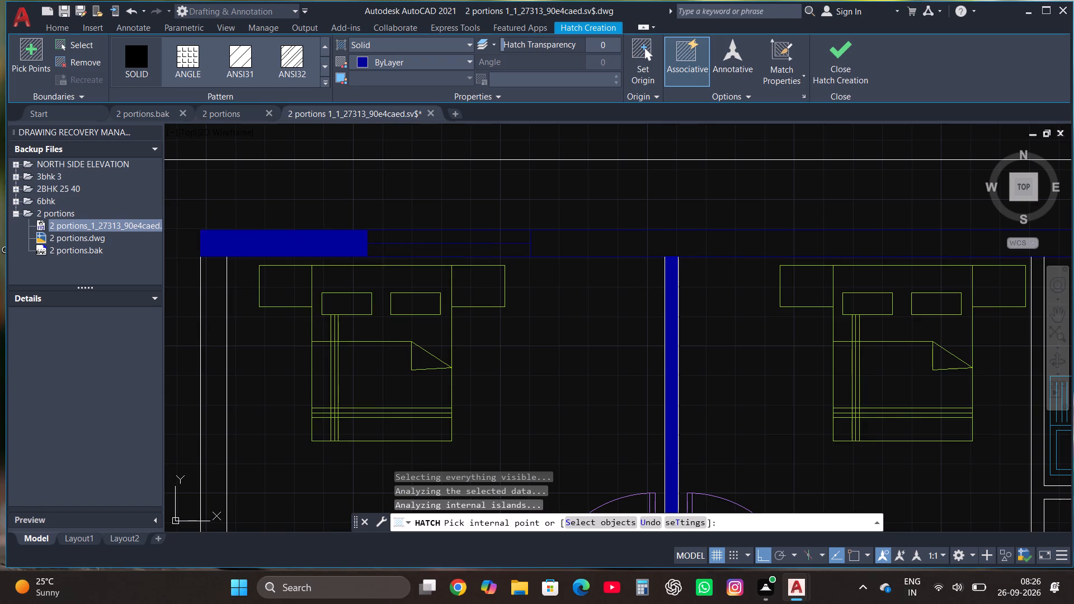
Copy the window rectangle and its midline along the north wall to the middle bedroom, the north kitchen and the northeast bedroom.
scroll(328, 260, "down", 2)
scroll(313, 241, "up", 3)
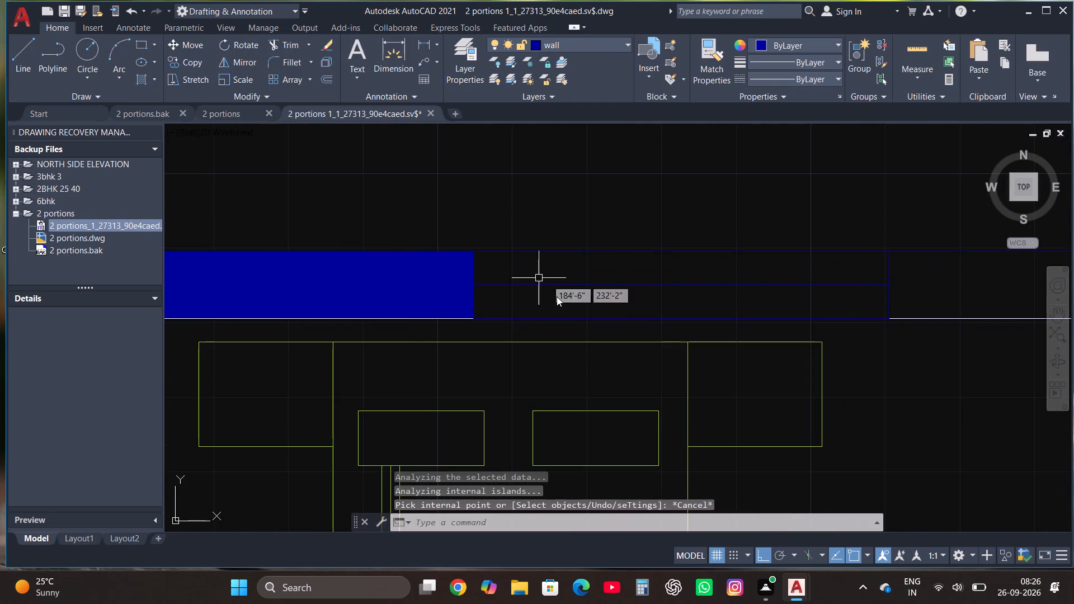
left_click(456, 328)
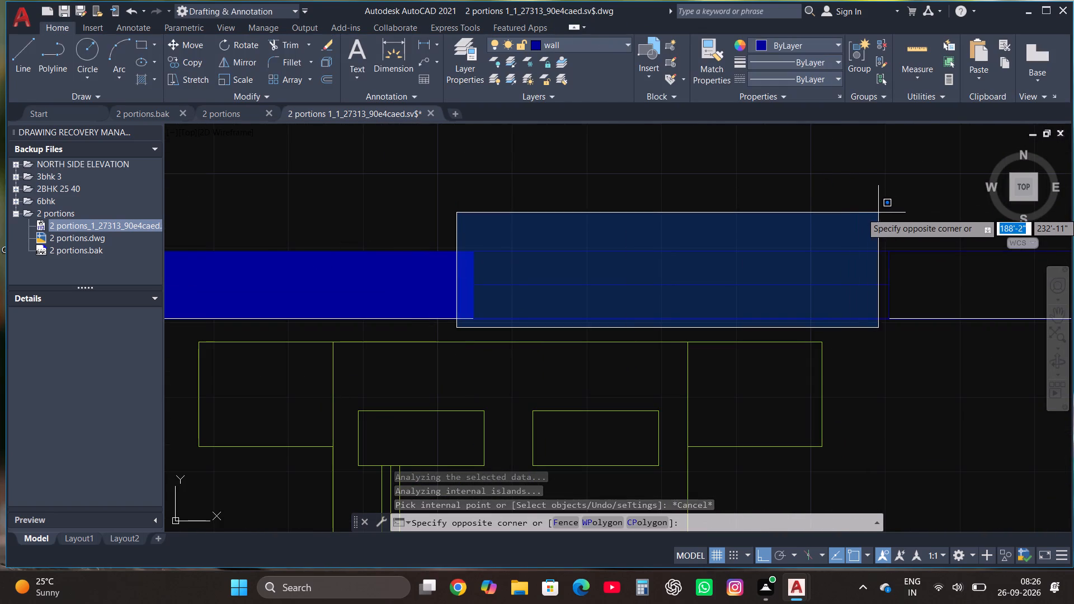
left_click(897, 215)
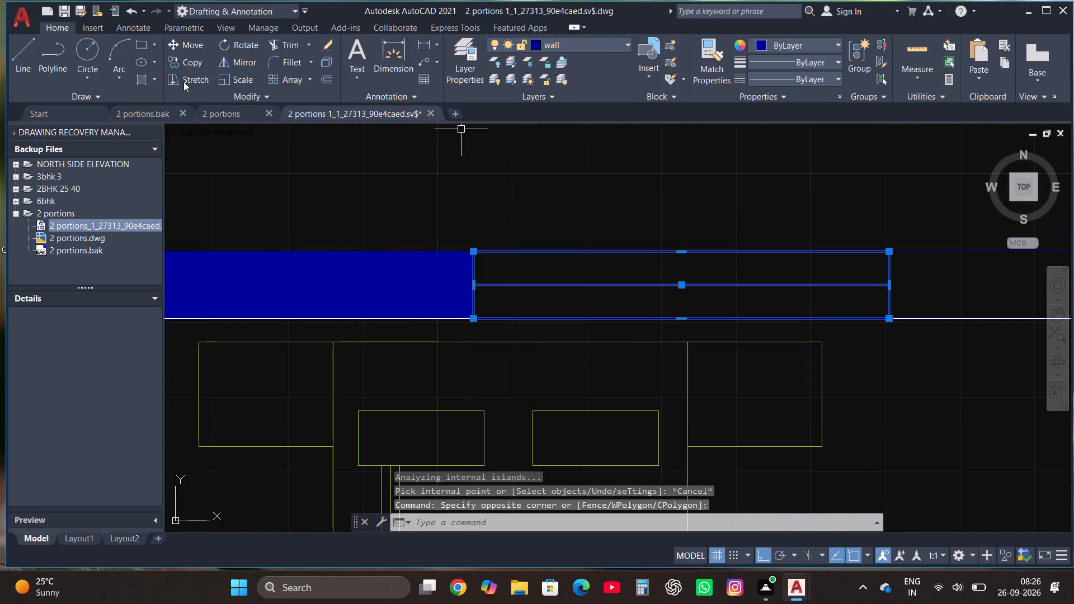
left_click(195, 60)
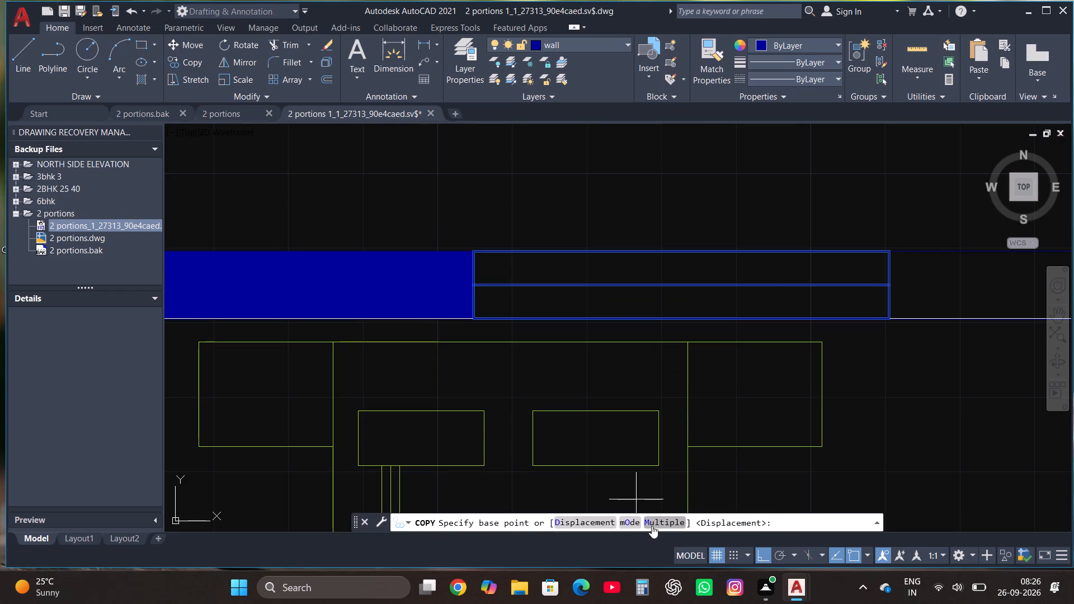
left_click(657, 521)
left_click(530, 296)
scroll(530, 296, "down", 2)
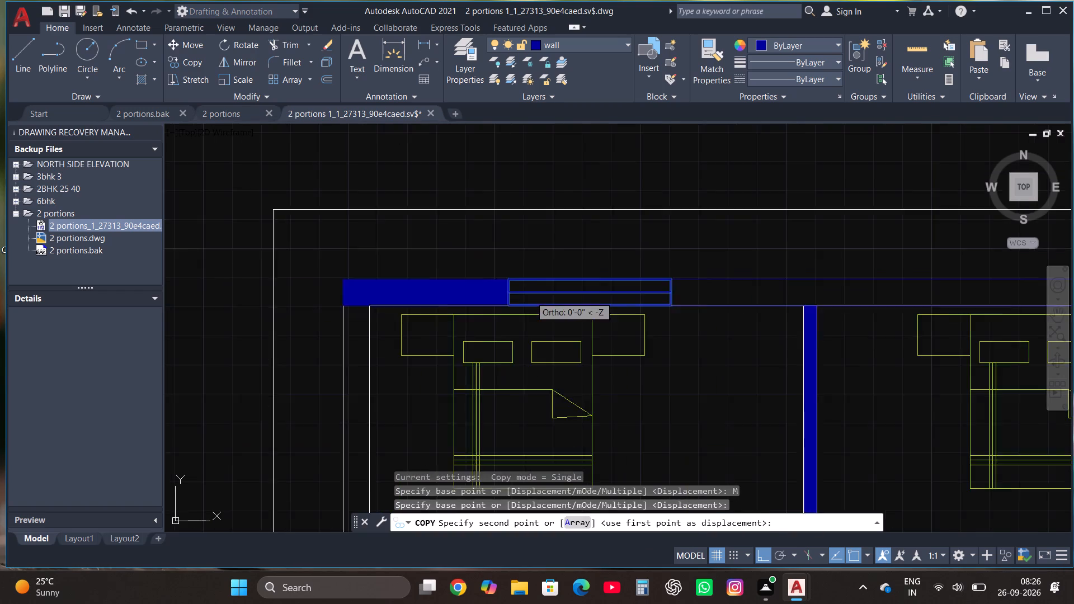
scroll(530, 296, "down", 1)
scroll(844, 299, "up", 1)
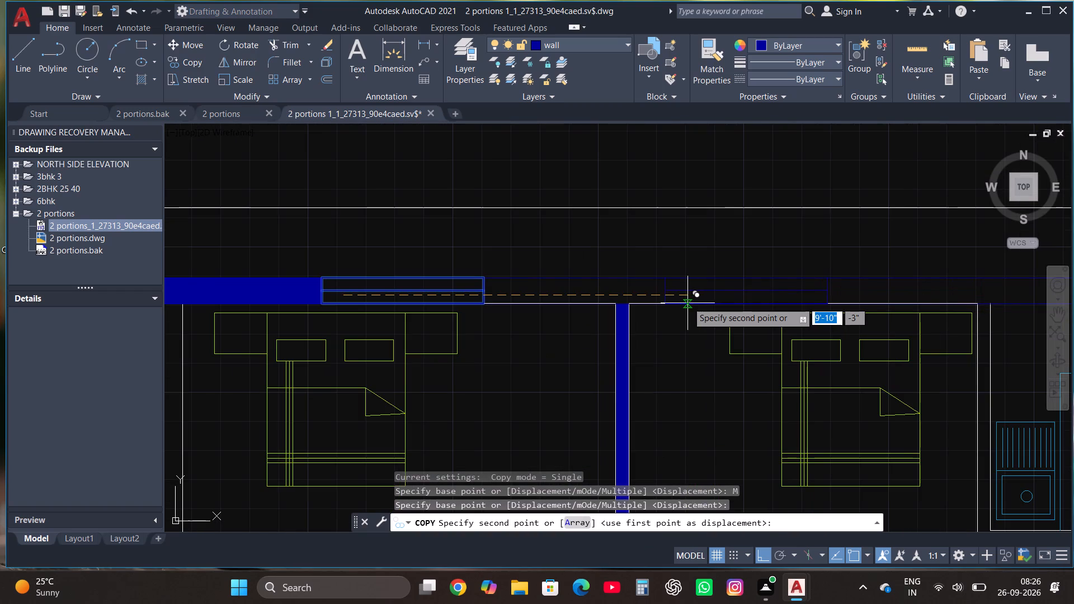
left_click(700, 300)
scroll(628, 317, "down", 3)
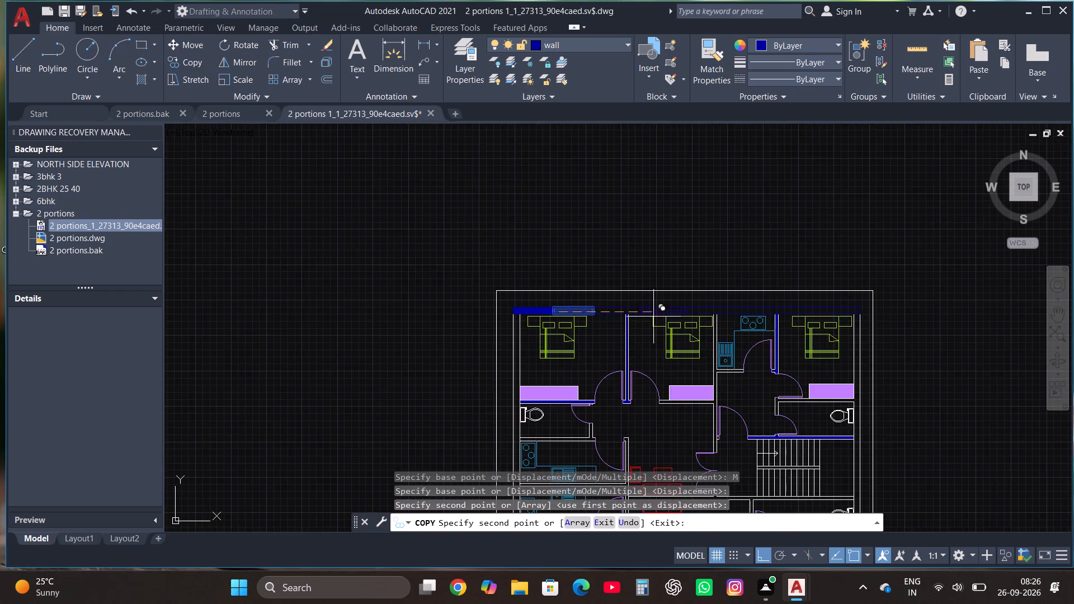
scroll(767, 298, "up", 3)
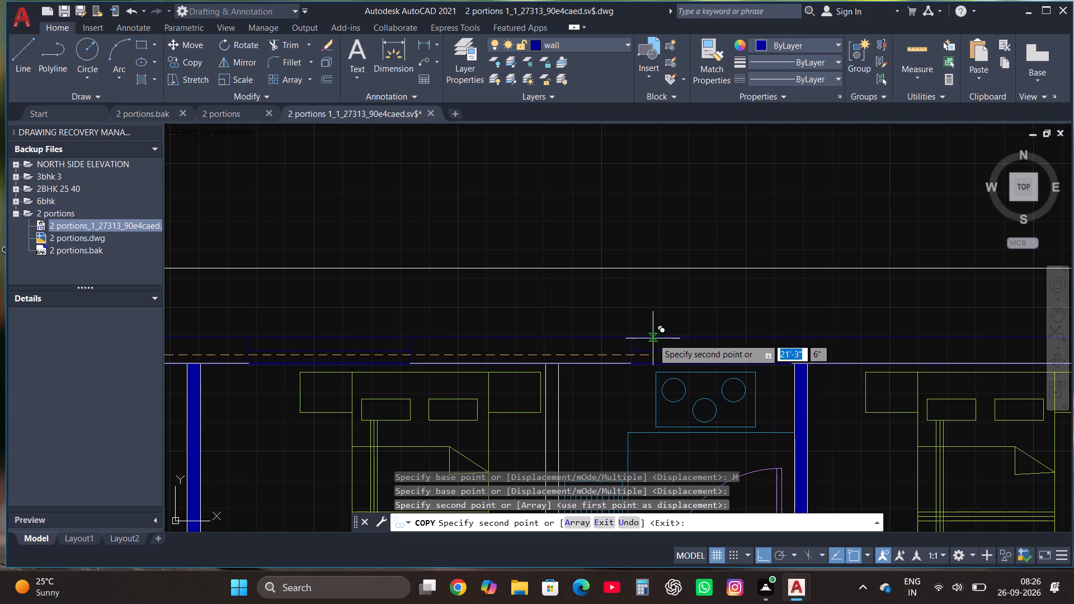
left_click(650, 337)
scroll(651, 338, "down", 2)
scroll(780, 342, "up", 2)
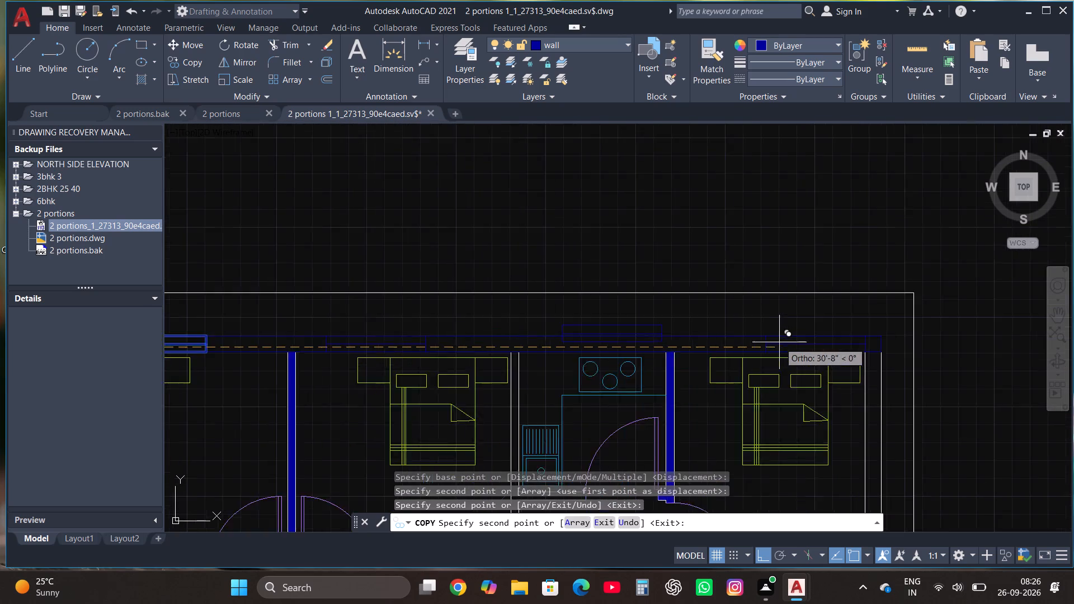
left_click(744, 348)
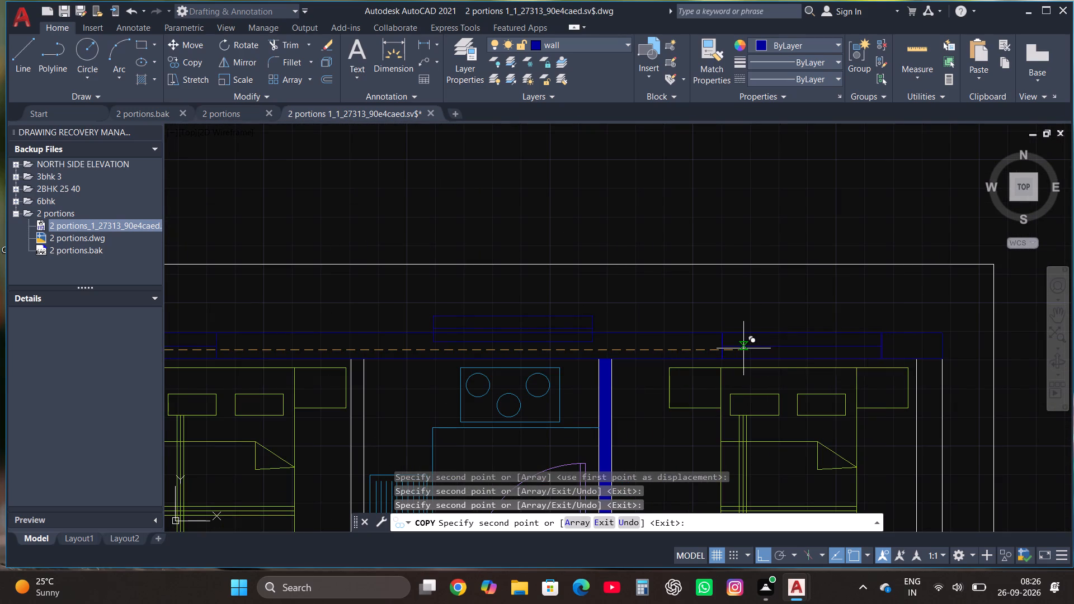
key("Escape")
With Ortho off, move the north kitchen's window copy southwest into the north outer wall.
scroll(464, 345, "up", 1)
left_click(399, 350)
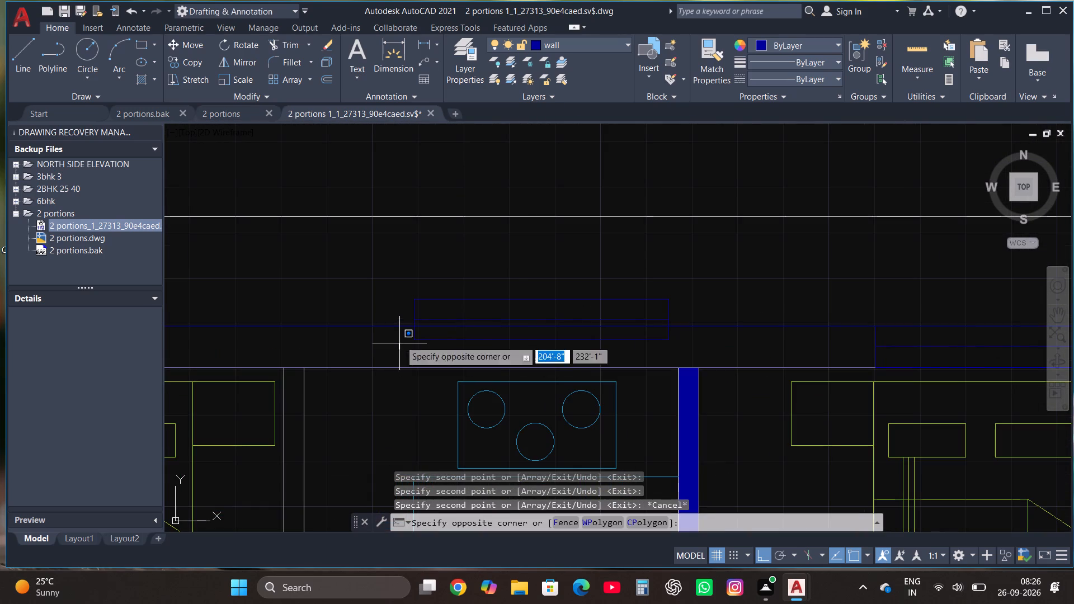
left_click(690, 274)
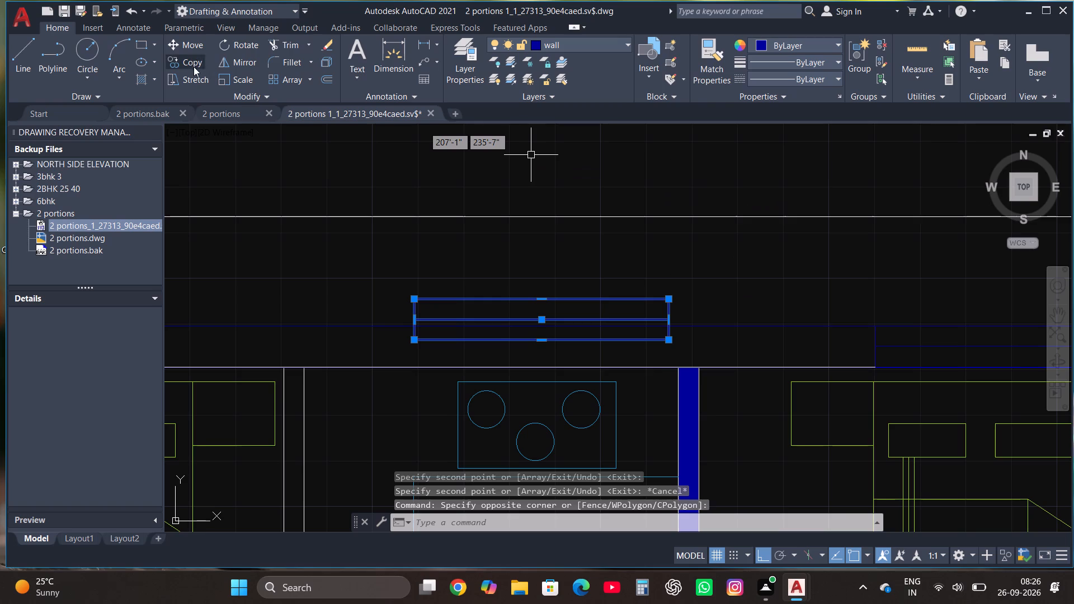
left_click(194, 46)
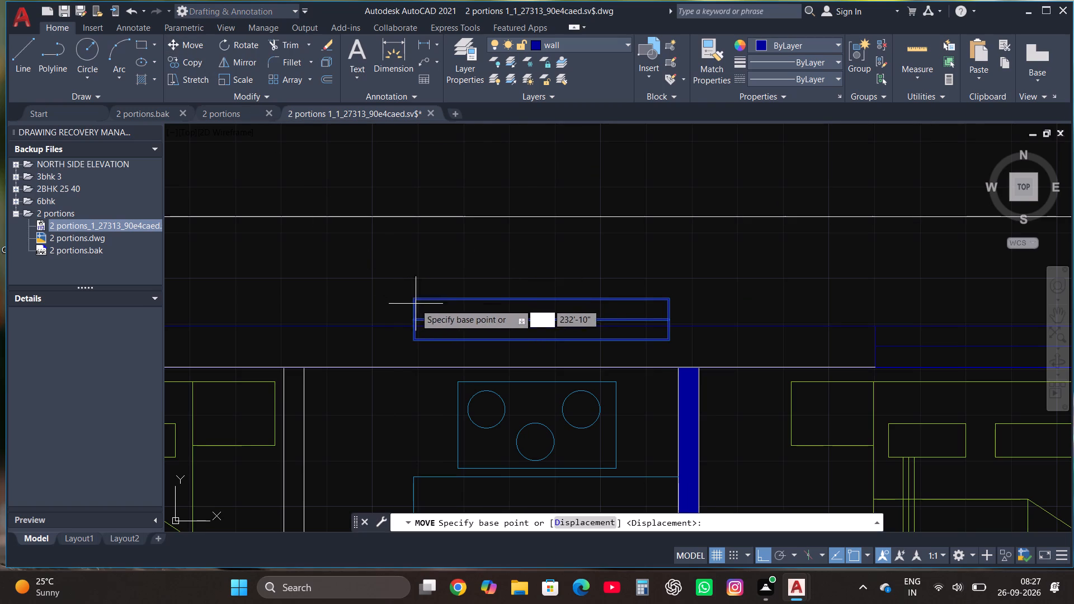
left_click(412, 299)
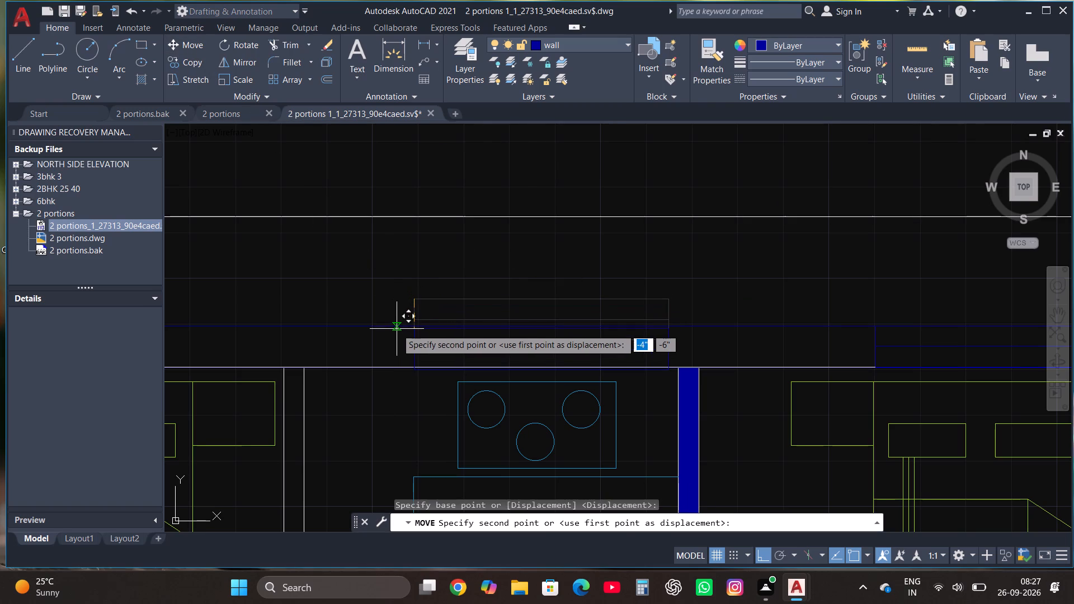
key("F8")
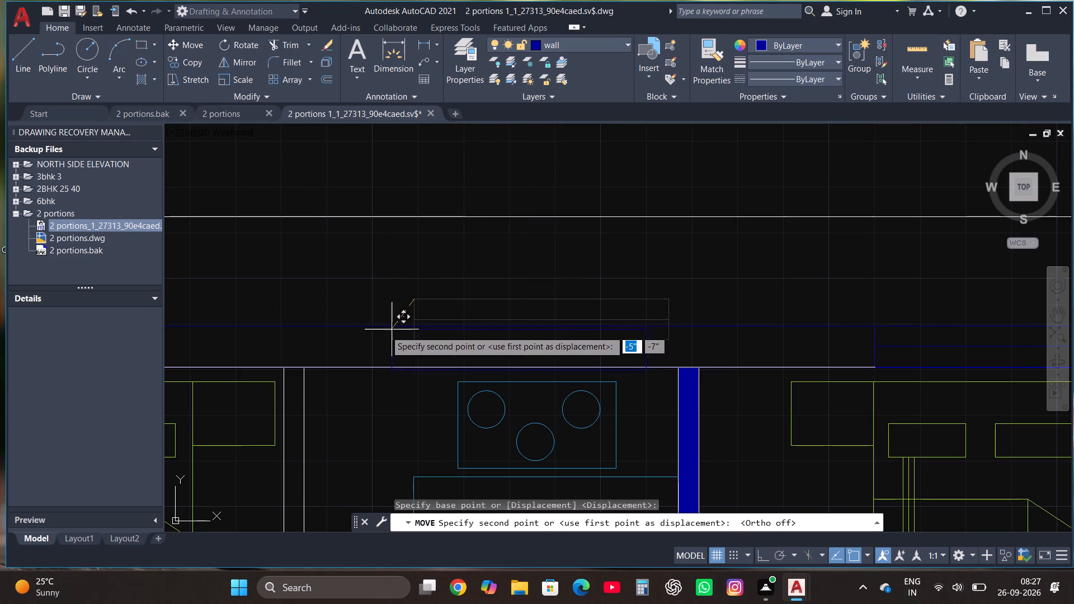
left_click(372, 330)
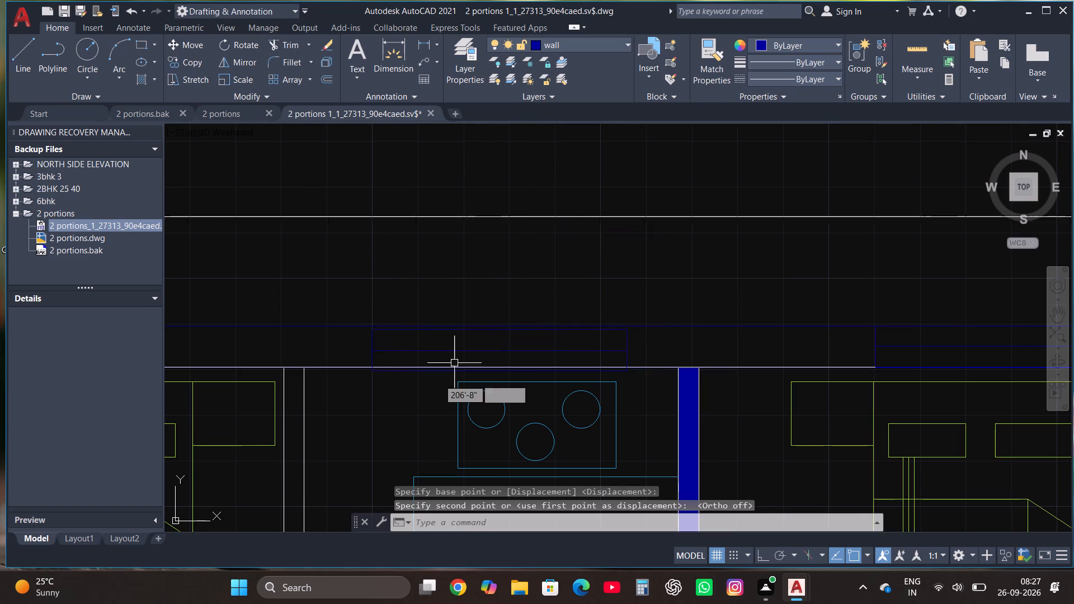
Move the north kitchen's window rectangle and midline up so its top edge sits on the north wall's outer line.
scroll(430, 389, "up", 3)
scroll(430, 389, "down", 2)
scroll(280, 375, "up", 1)
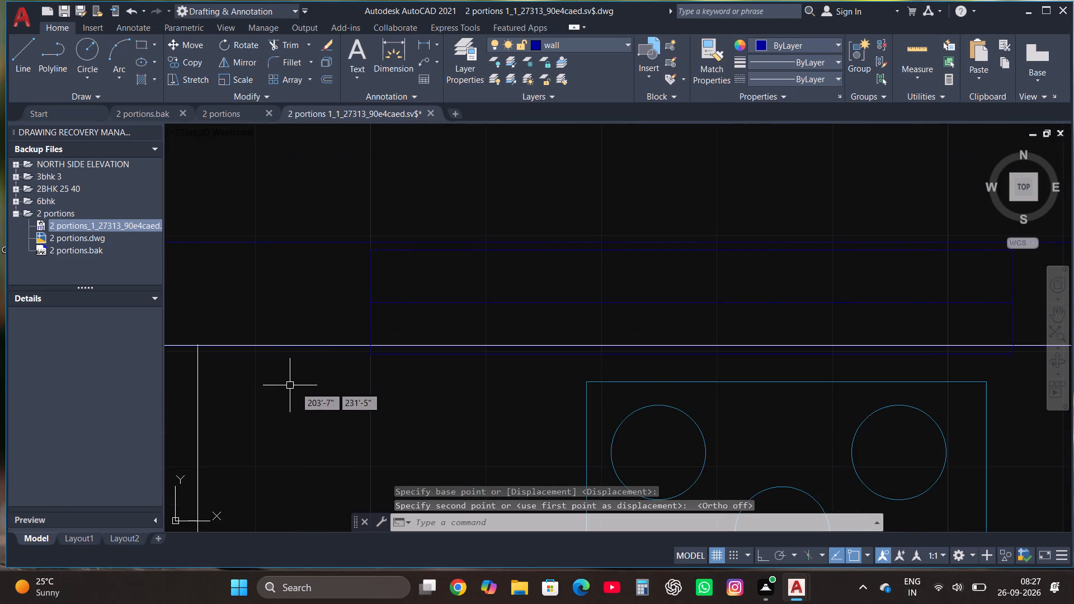
left_click(298, 386)
scroll(805, 194, "down", 2)
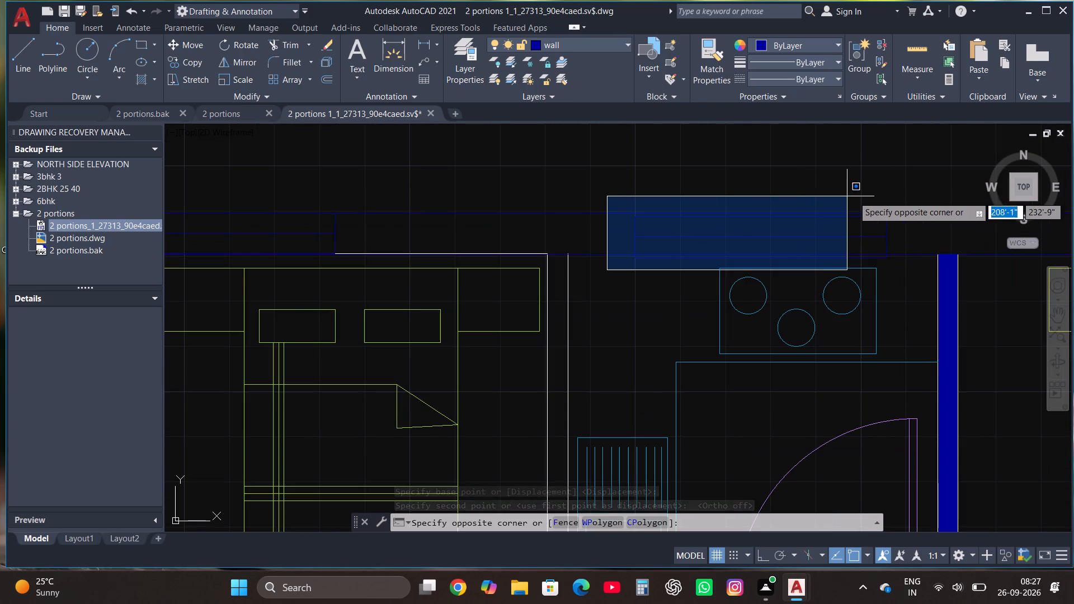
left_click(902, 190)
scroll(899, 190, "up", 2)
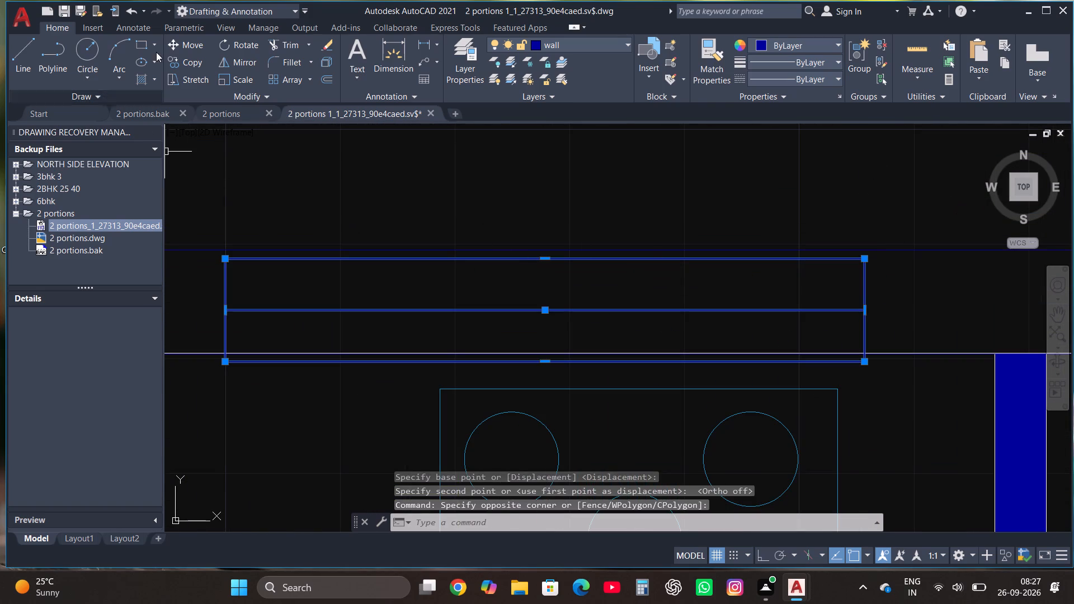
left_click(194, 44)
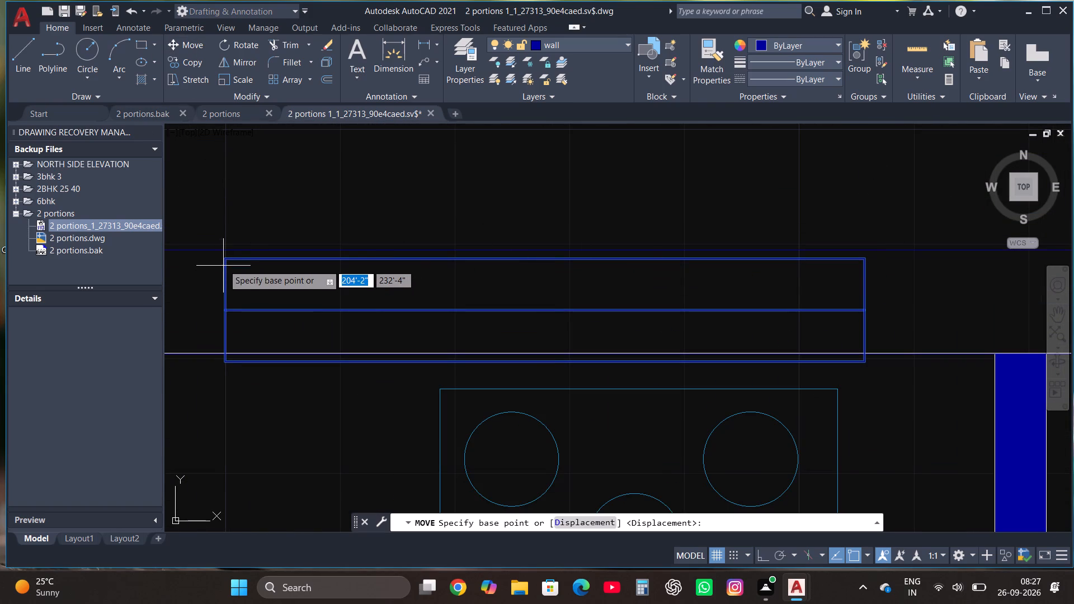
left_click(225, 260)
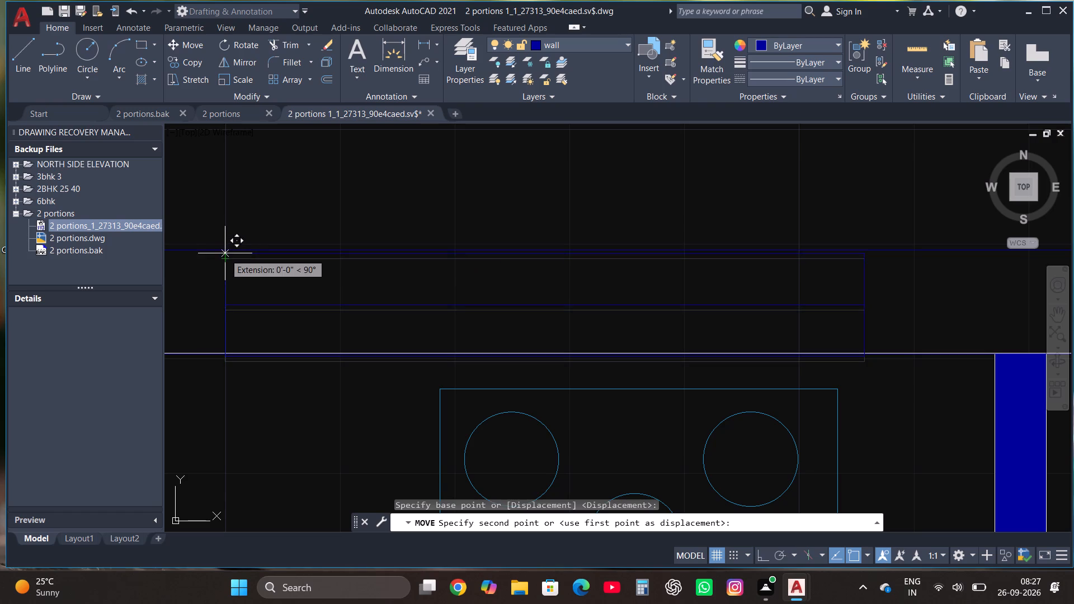
left_click(225, 251)
Solid-hatch the three north outer wall segments between the northwest bedroom, middle bedroom, north kitchen and northeast bedroom windows.
scroll(547, 258, "down", 5)
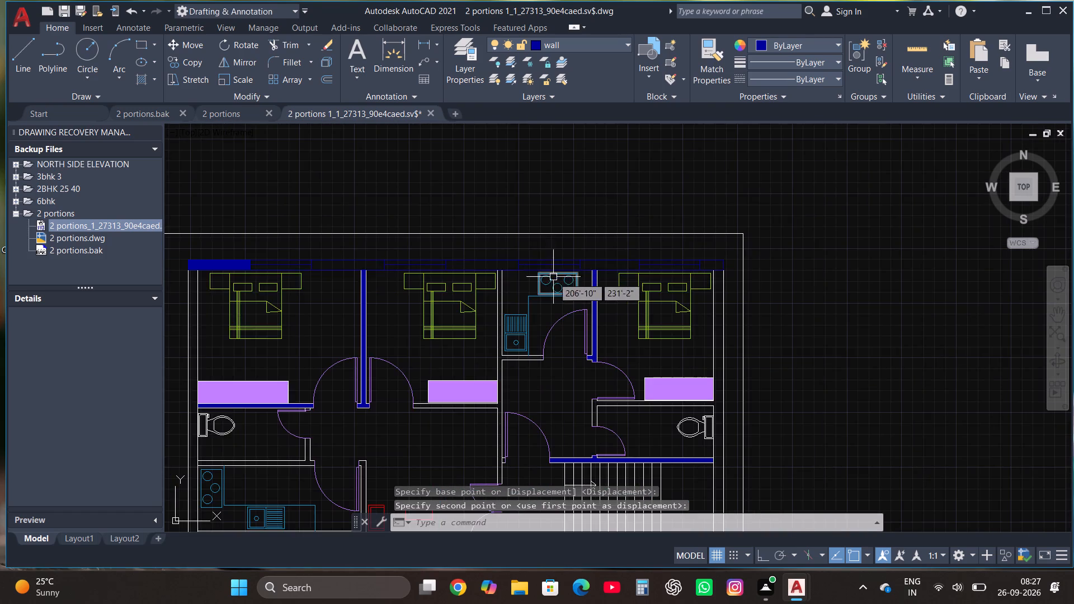
scroll(557, 301, "down", 1)
scroll(408, 219, "up", 1)
key("h")
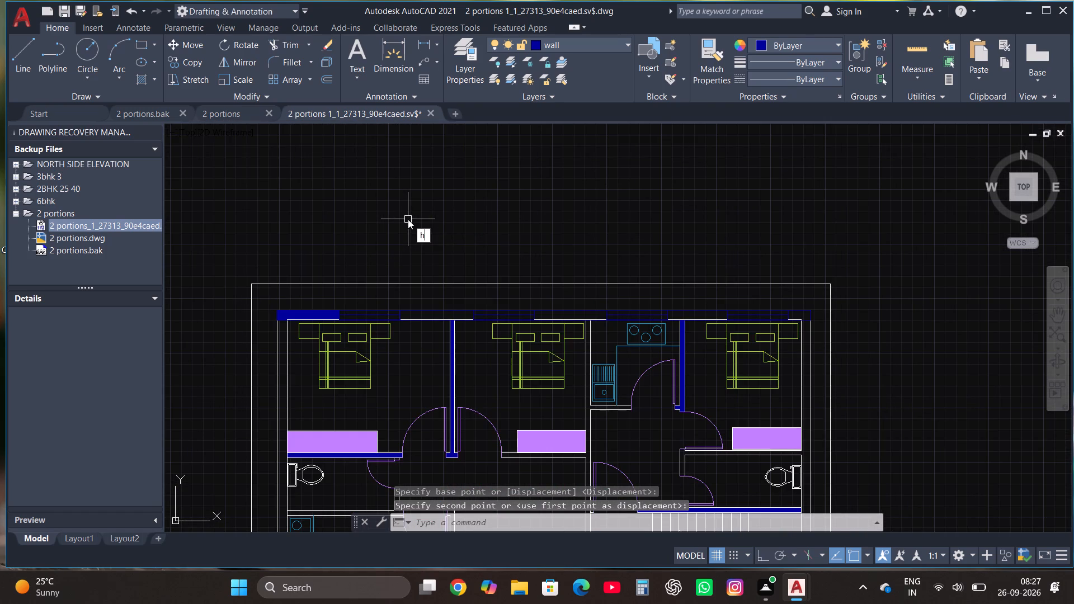
key("Return")
scroll(450, 316, "up", 2)
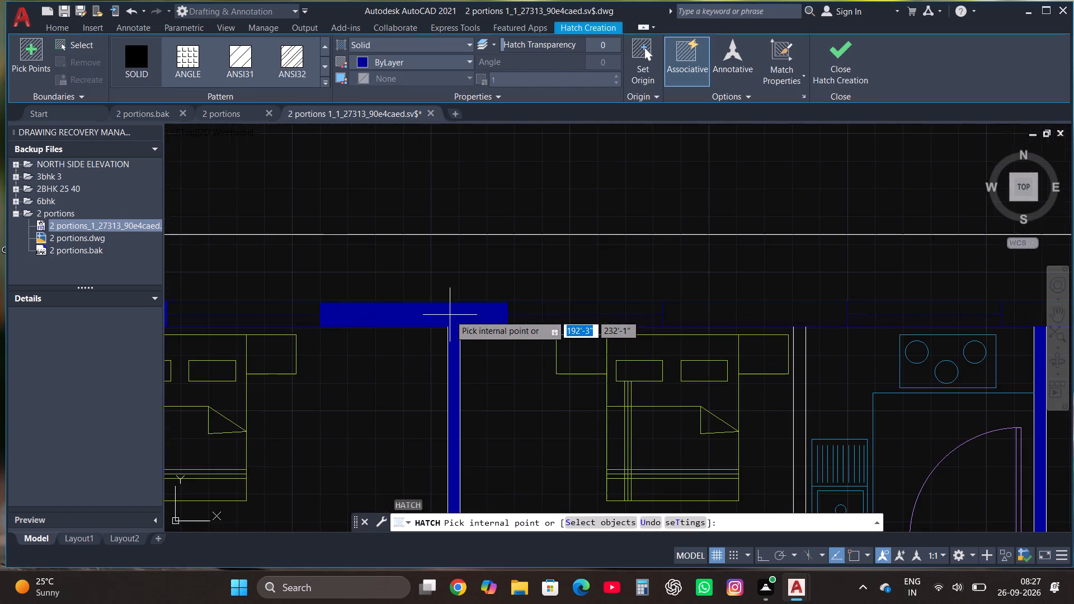
left_click(449, 315)
scroll(449, 316, "down", 3)
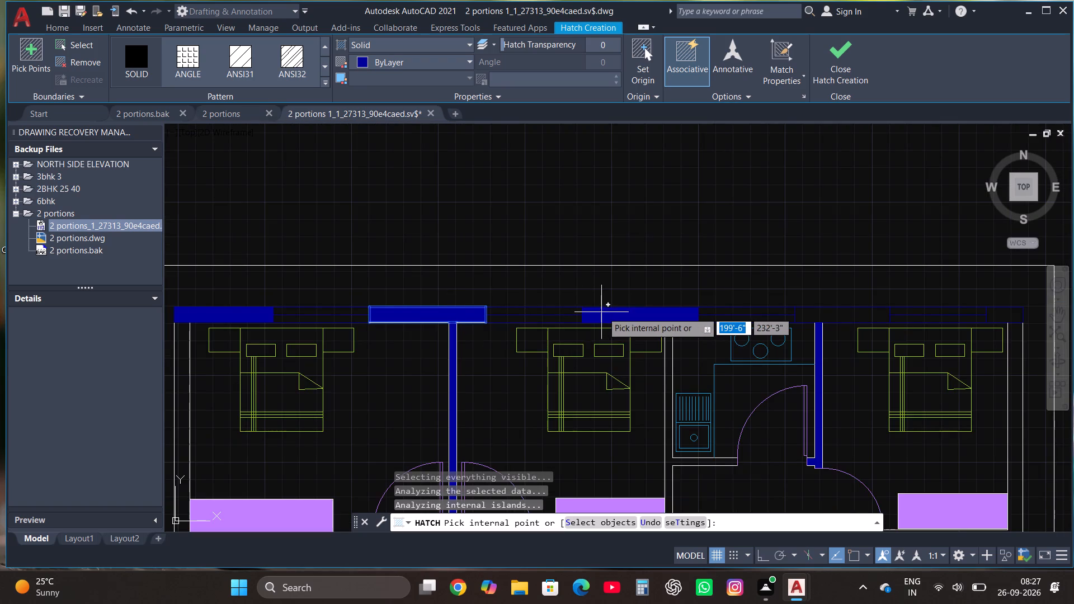
left_click(603, 312)
scroll(607, 318, "down", 1)
scroll(775, 315, "up", 1)
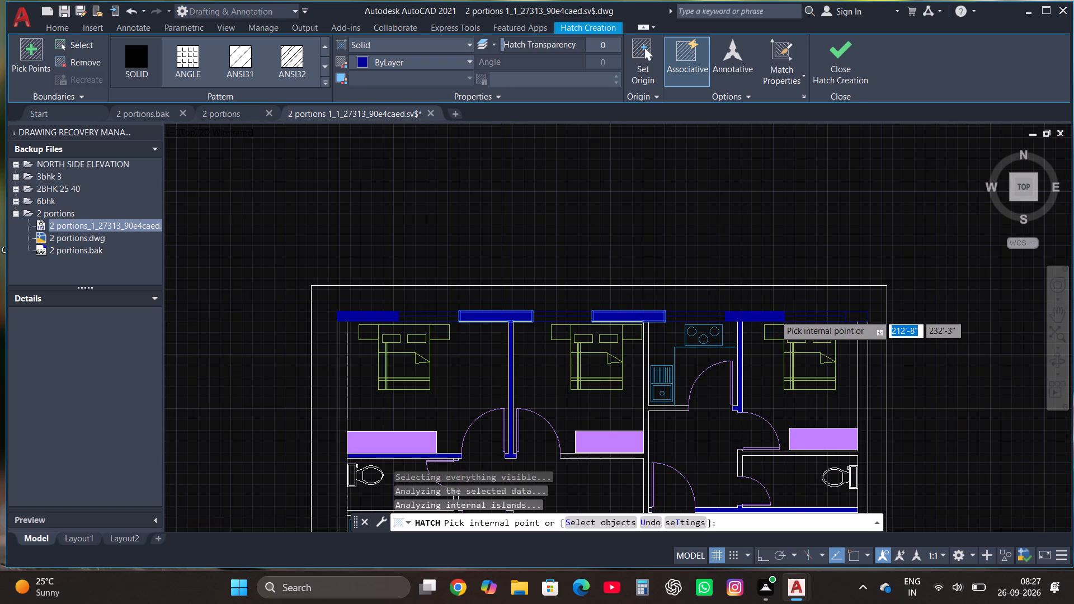
left_click(754, 320)
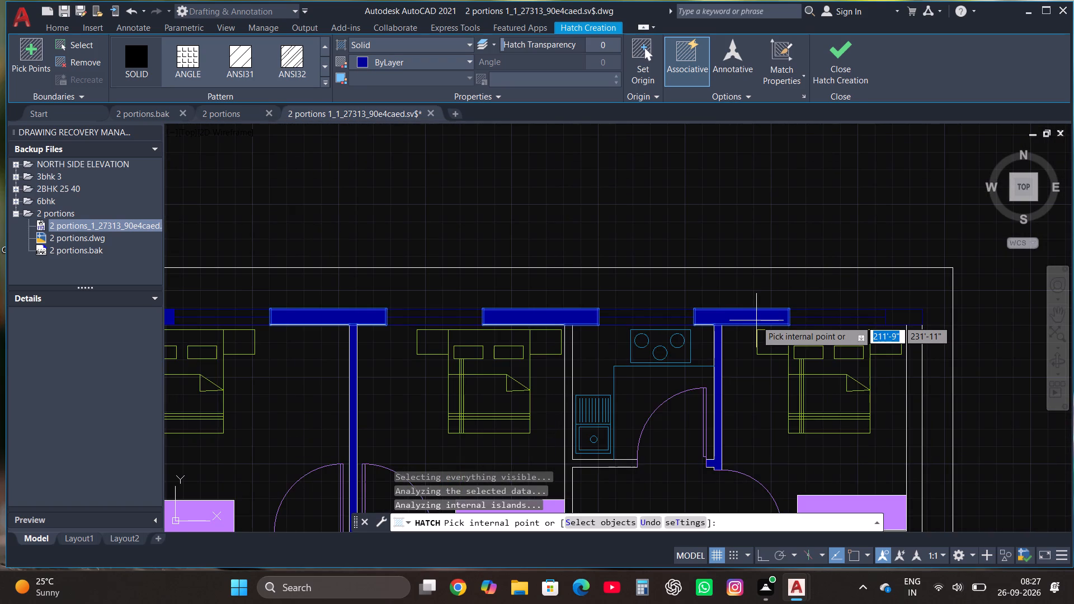
key("Escape")
Draw the northwest bedroom's west-wall window as a rectangle about 10" by 4'-1" with a vertical line through its middle.
scroll(623, 376, "down", 1)
scroll(642, 249, "down", 2)
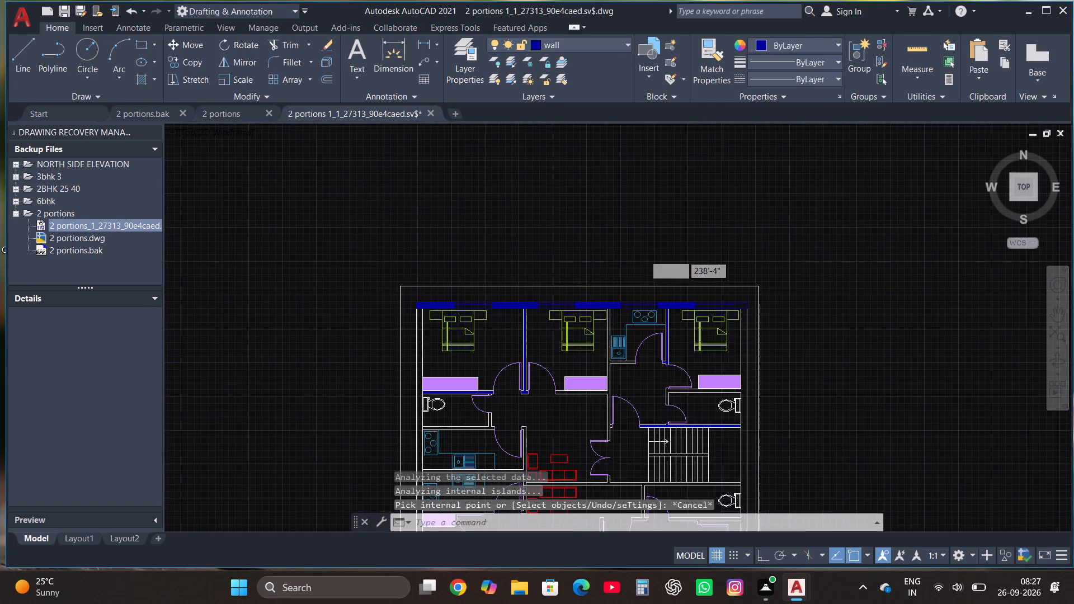
scroll(509, 313, "up", 3)
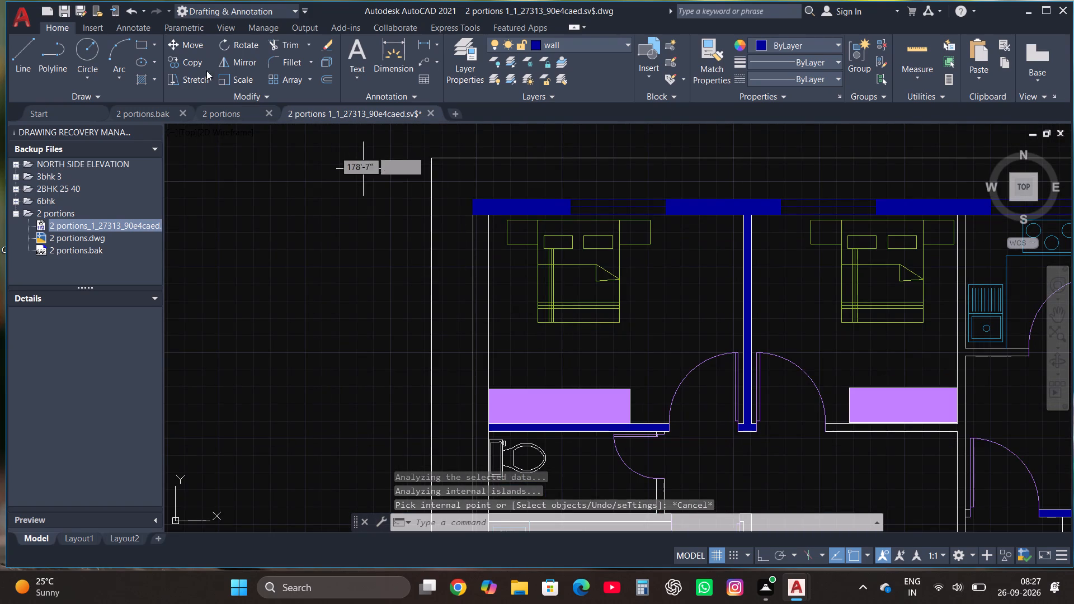
left_click(139, 47)
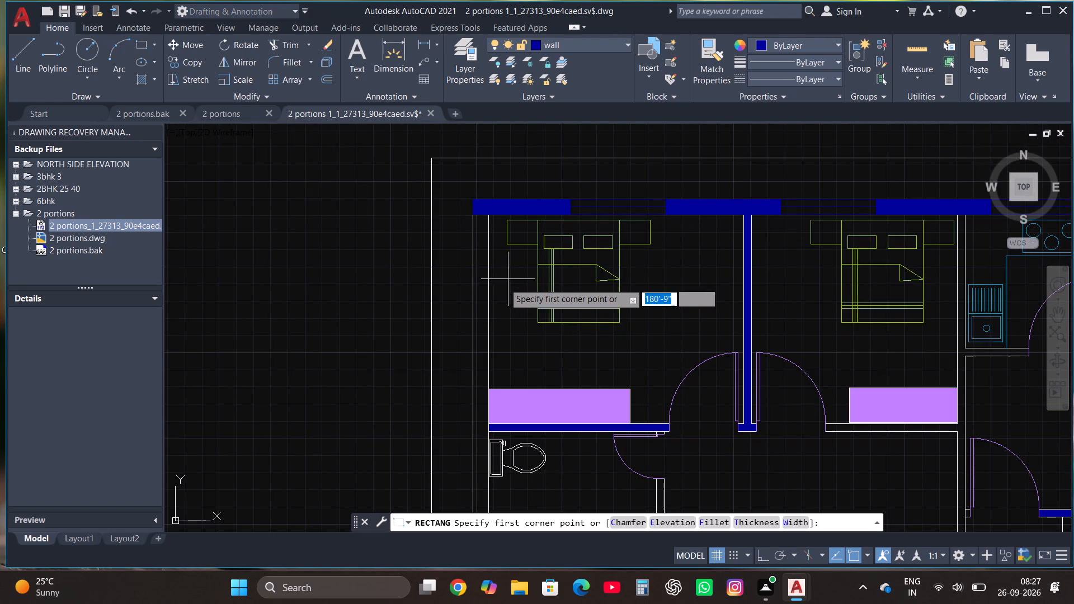
left_click(472, 370)
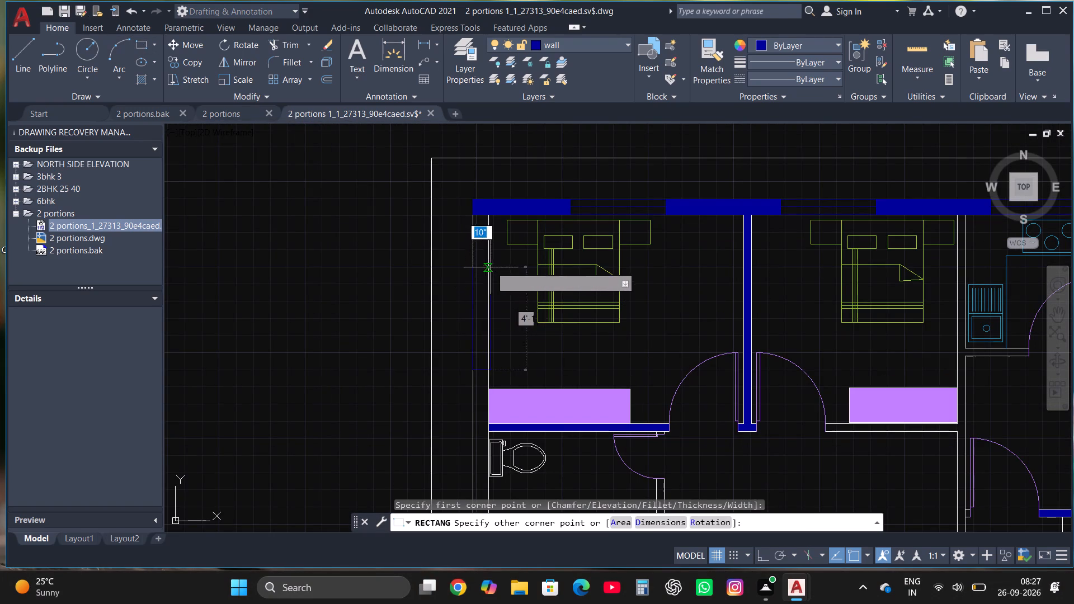
left_click(488, 265)
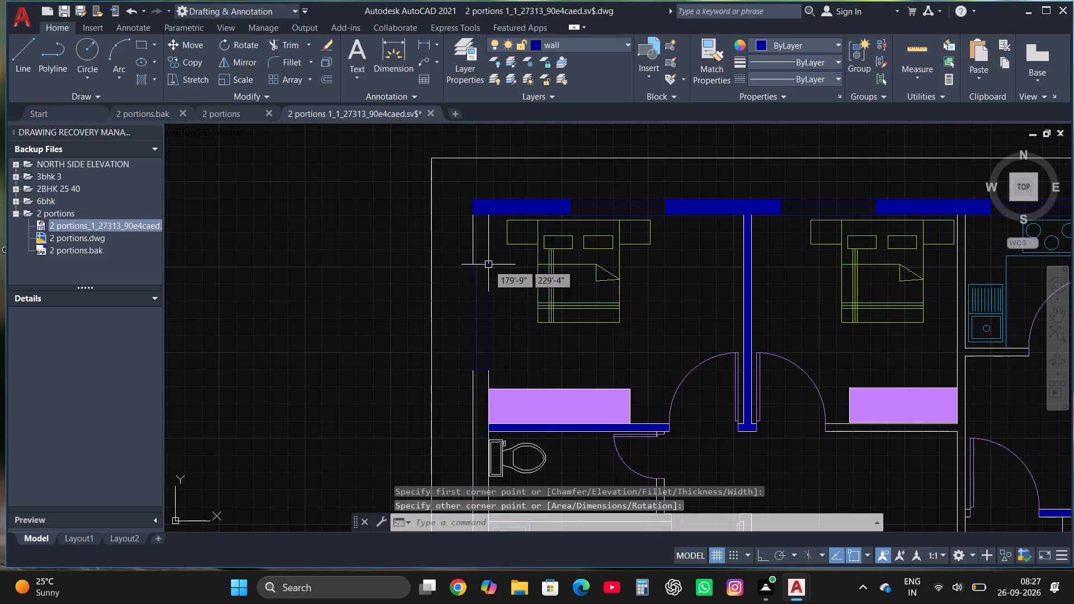
left_click(26, 45)
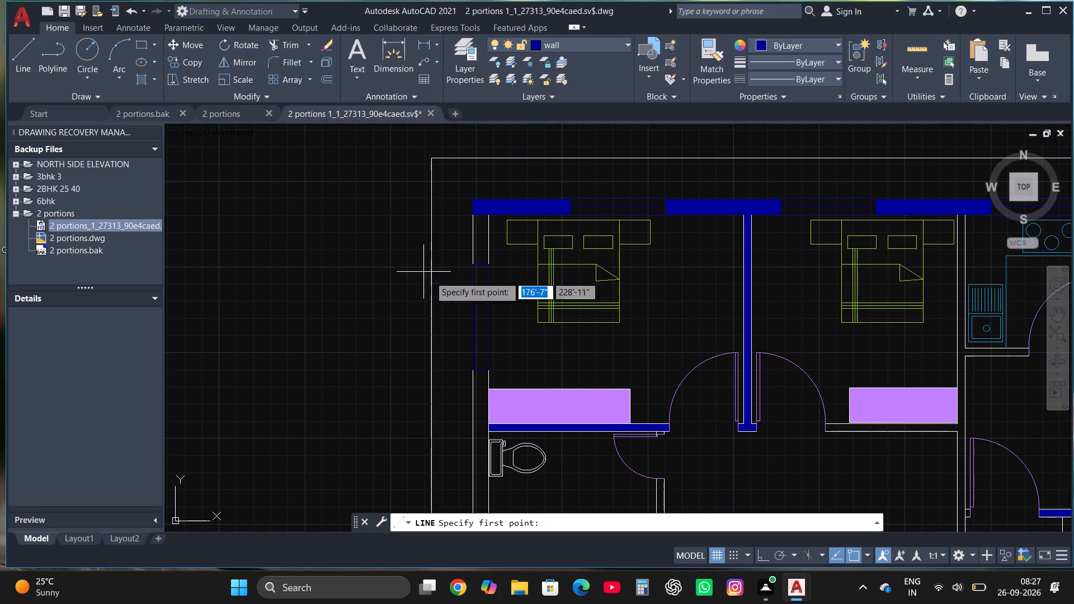
left_click(481, 374)
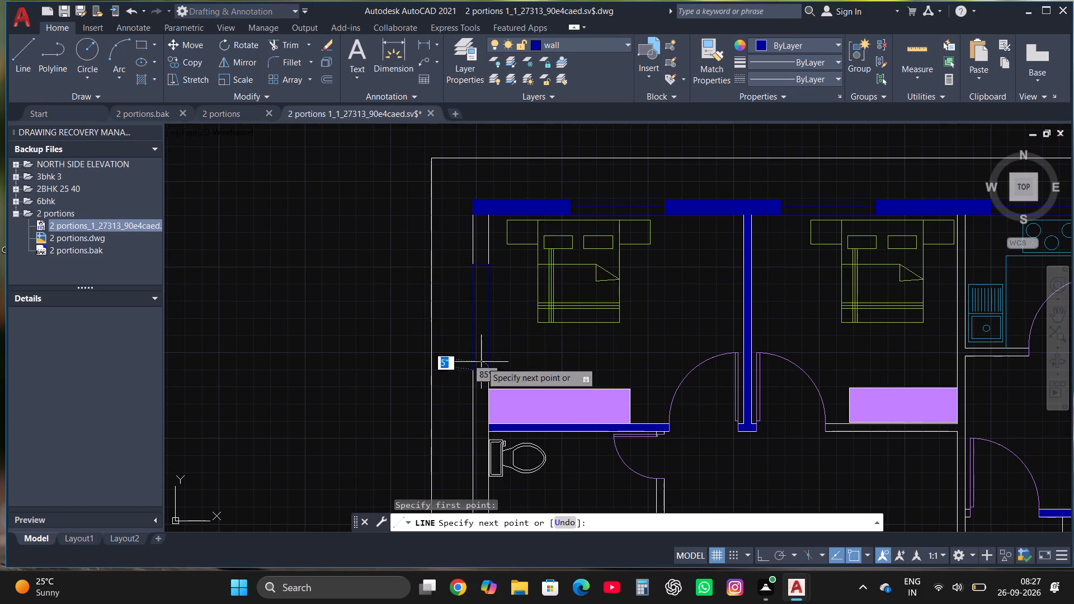
left_click(481, 266)
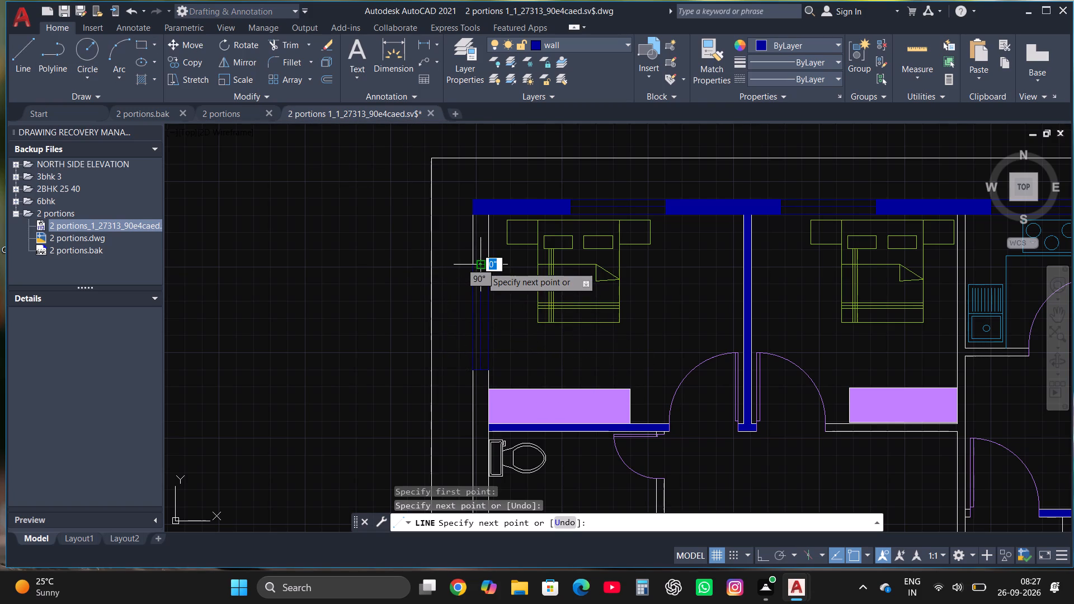
key("Escape")
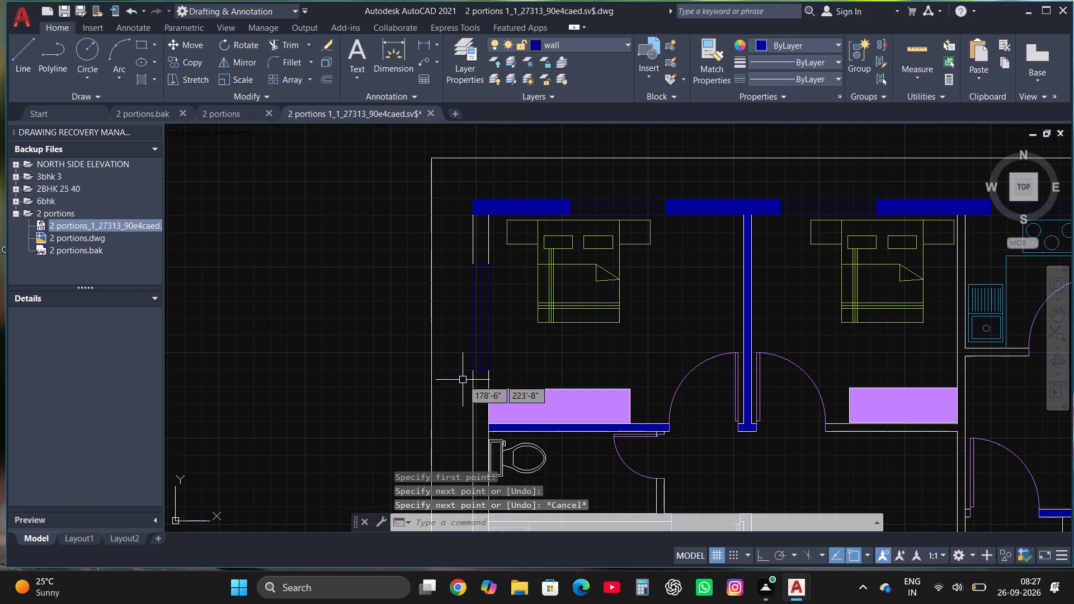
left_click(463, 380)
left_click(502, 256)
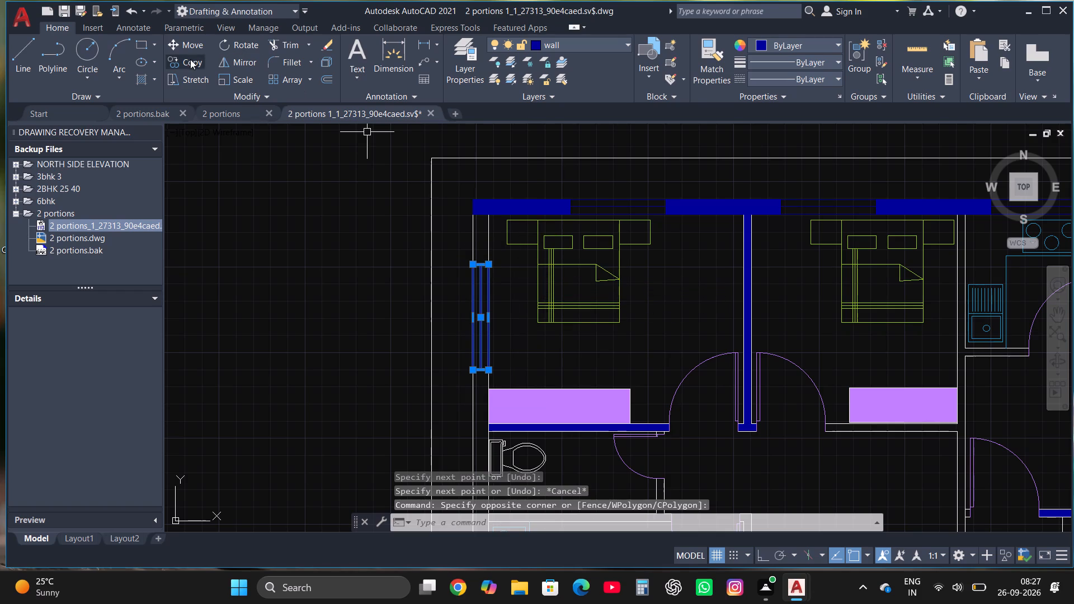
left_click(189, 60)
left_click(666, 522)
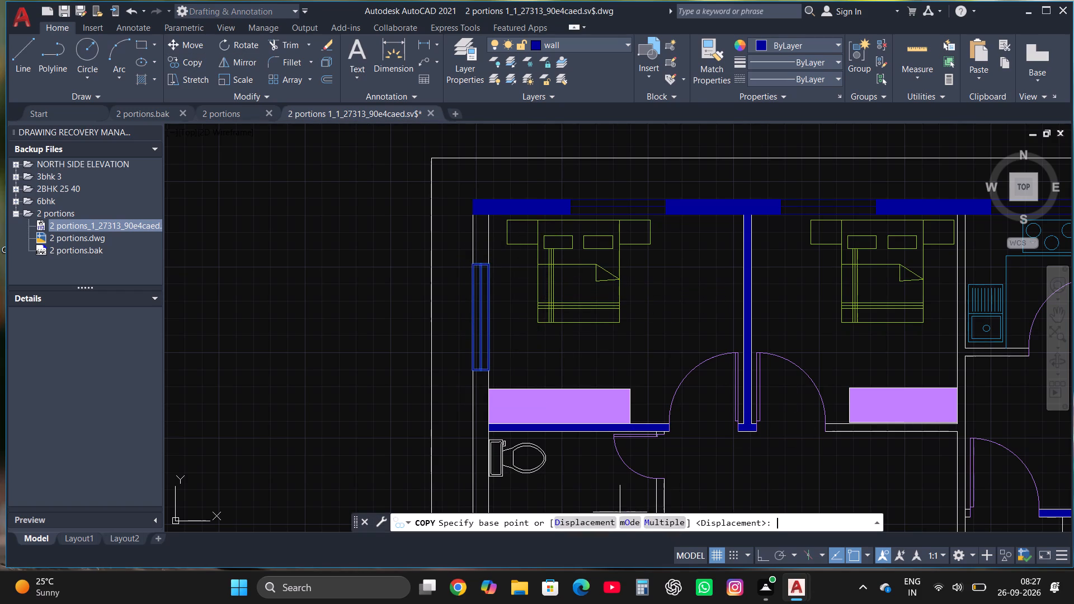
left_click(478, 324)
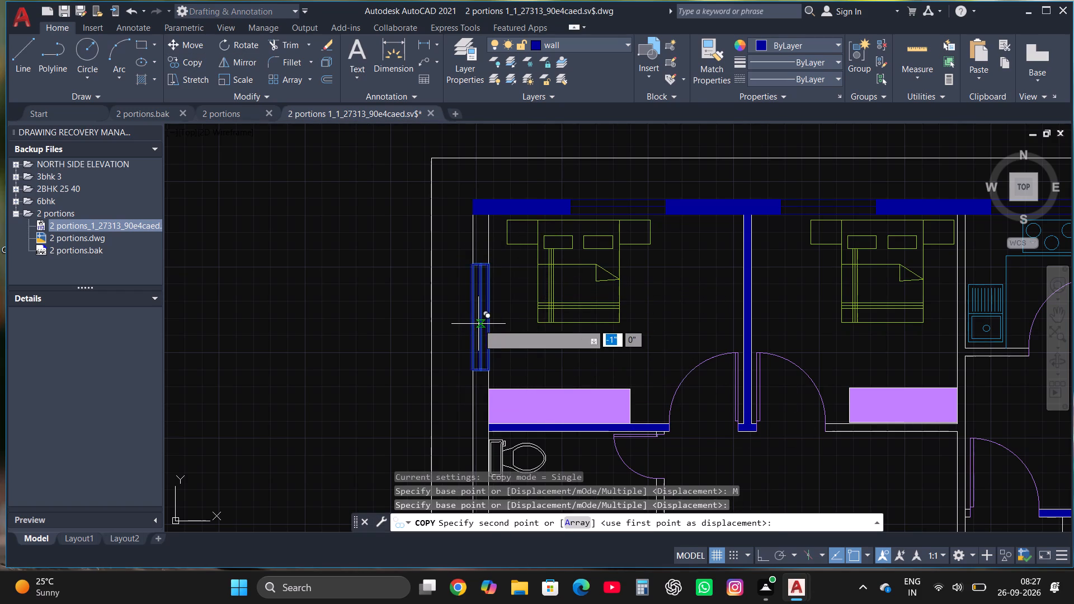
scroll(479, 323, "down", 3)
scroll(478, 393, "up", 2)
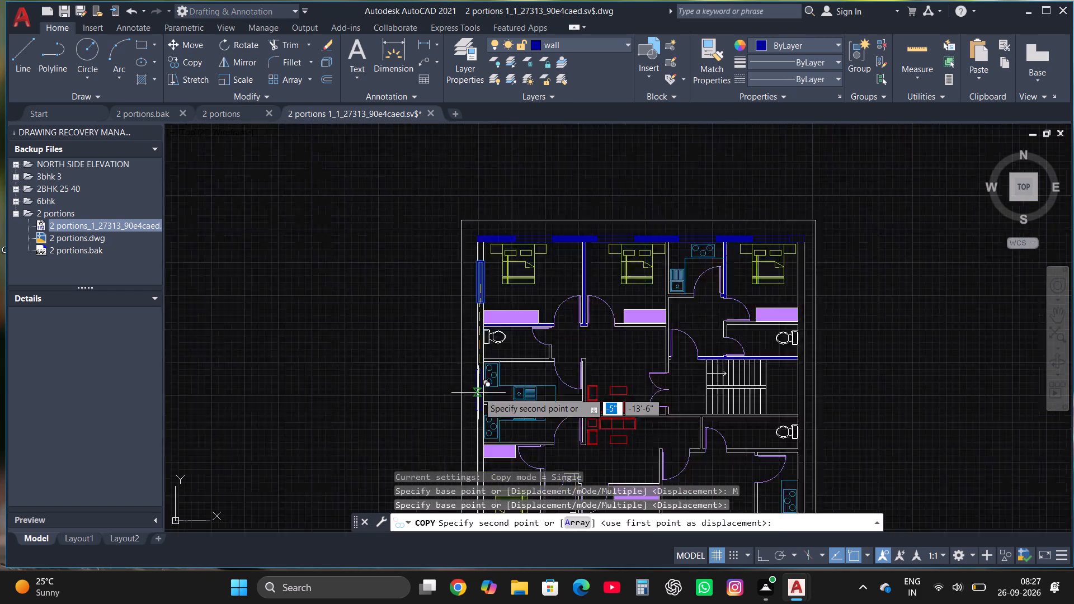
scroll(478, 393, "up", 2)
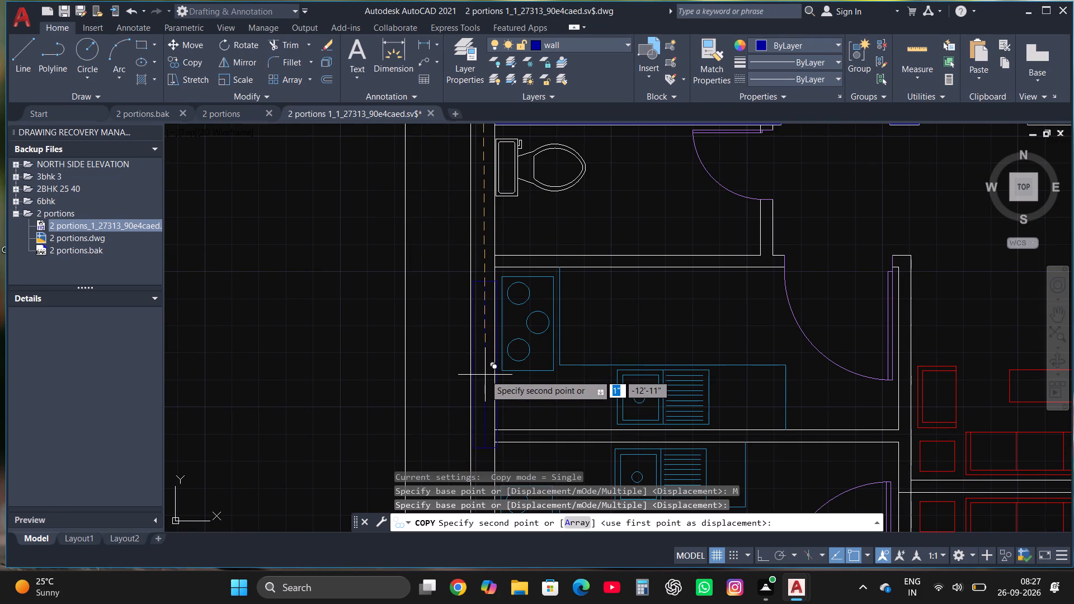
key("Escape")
Draw the northwest toilet's window across the west outer wall as a rectangle about 2'-6" long with a vertical midline.
scroll(485, 384, "down", 2)
scroll(502, 300, "up", 1)
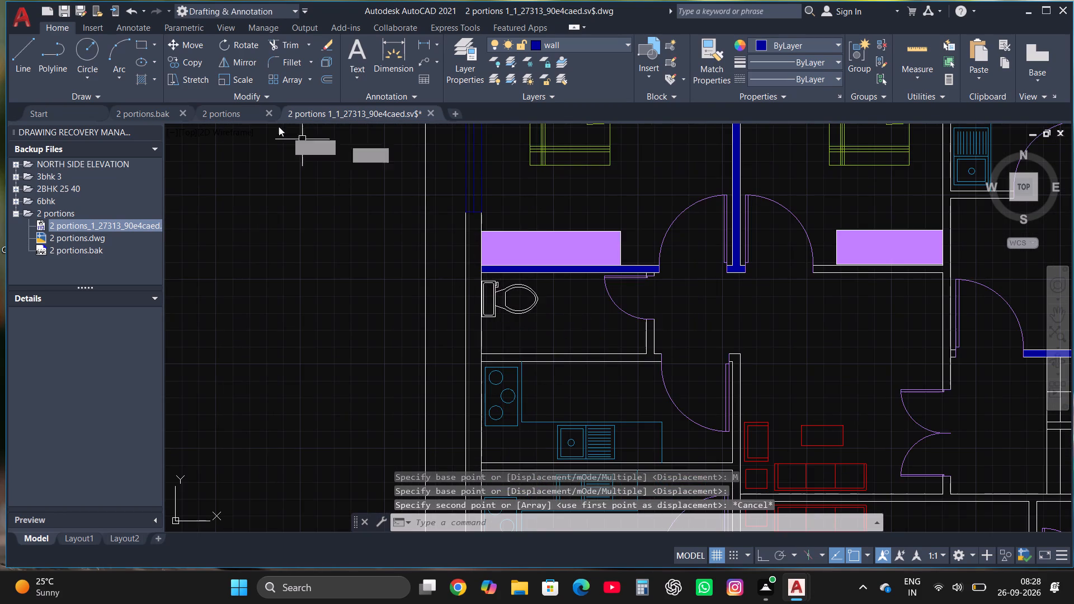
left_click(142, 37)
scroll(540, 341, "down", 2)
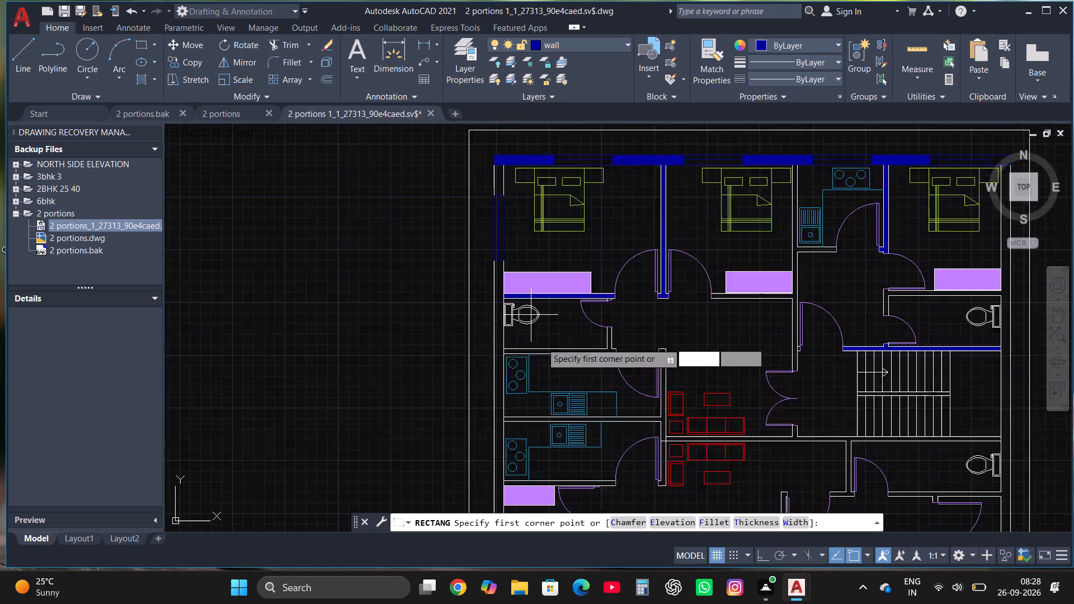
scroll(541, 343, "down", 1)
scroll(515, 356, "up", 3)
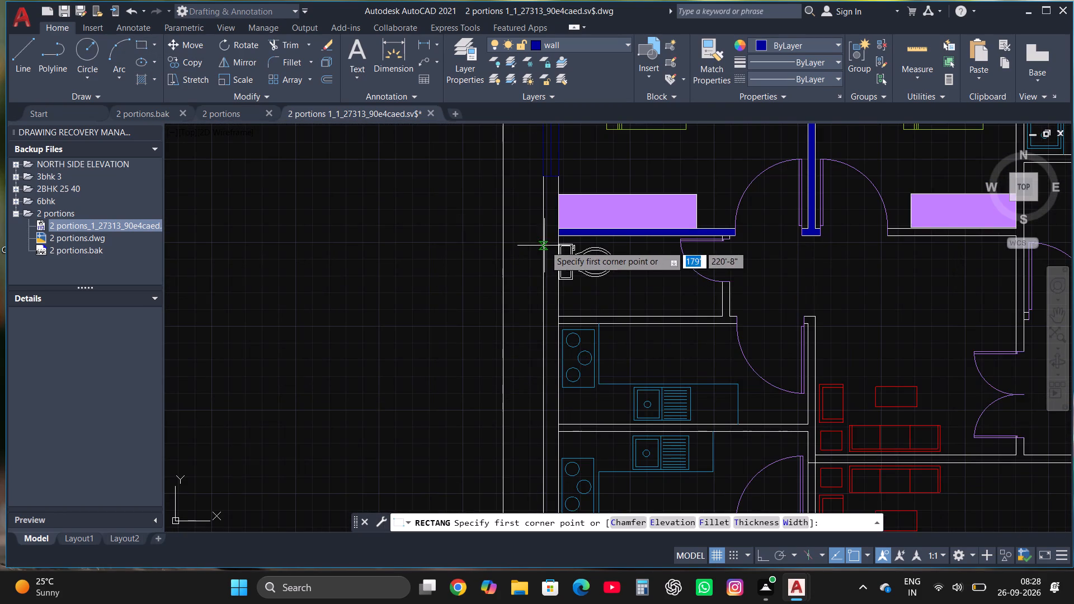
scroll(558, 257, "up", 2)
left_click(520, 239)
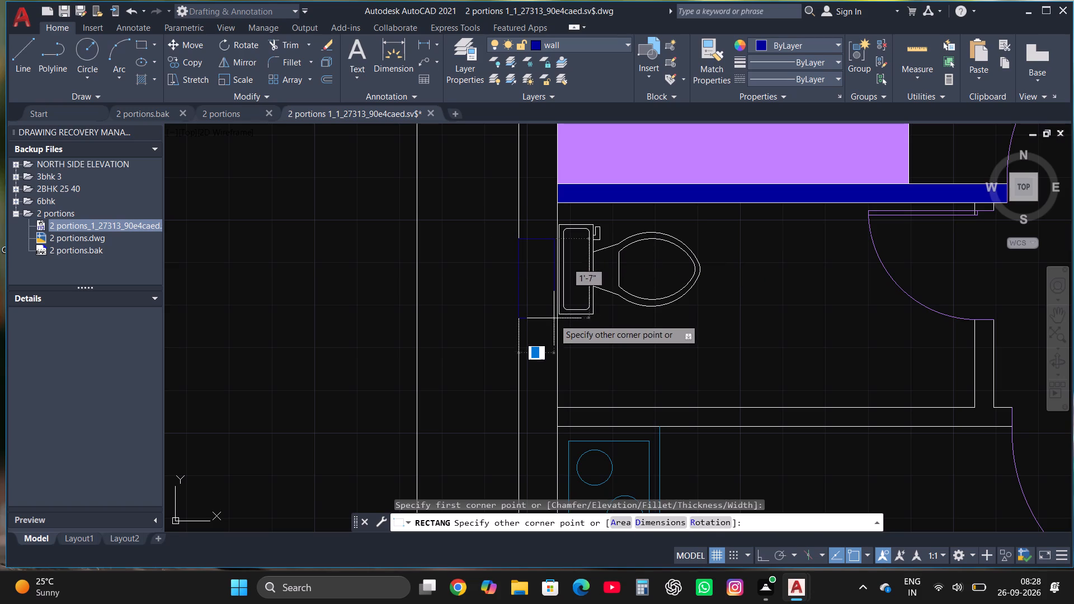
left_click(557, 370)
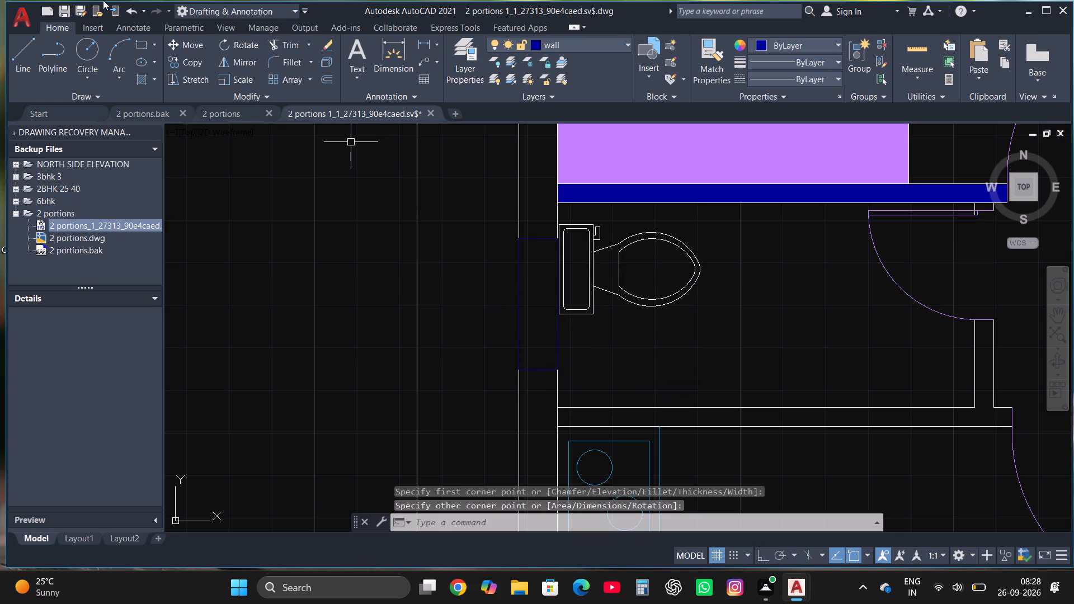
left_click(20, 47)
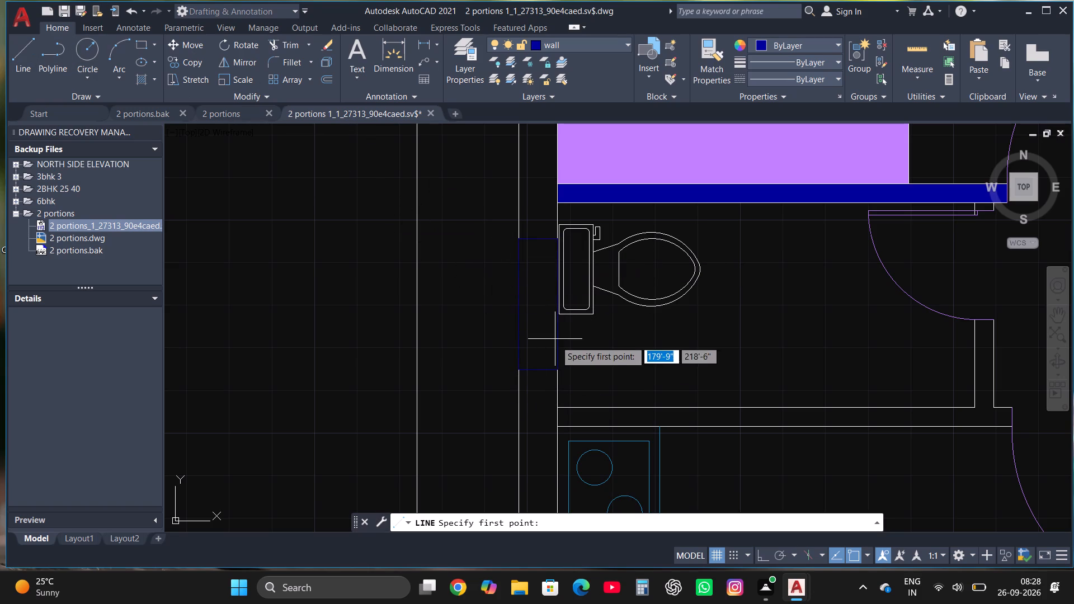
left_click(536, 369)
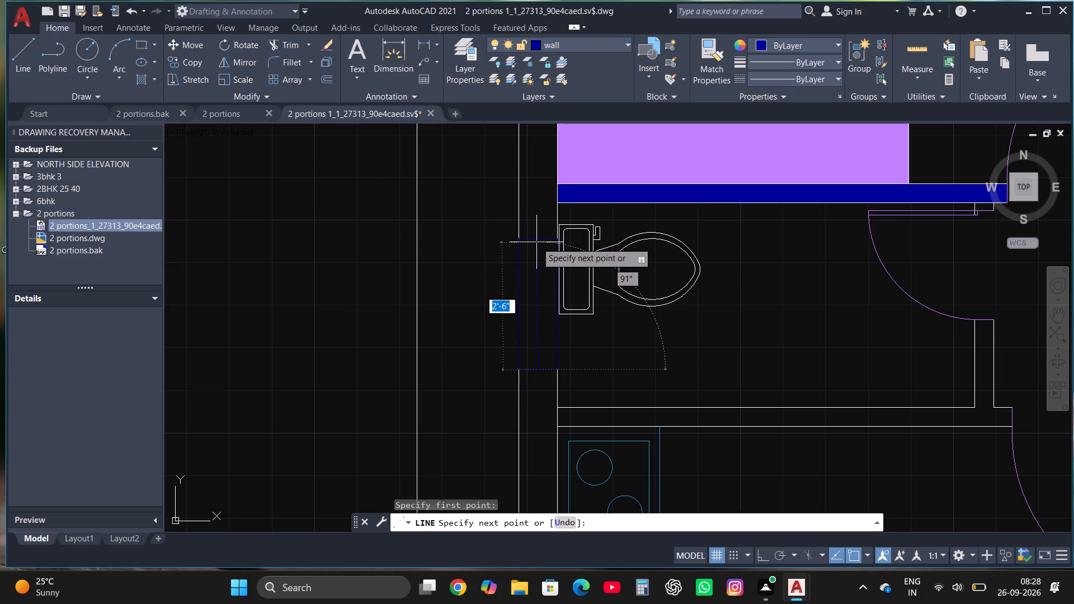
left_click(538, 238)
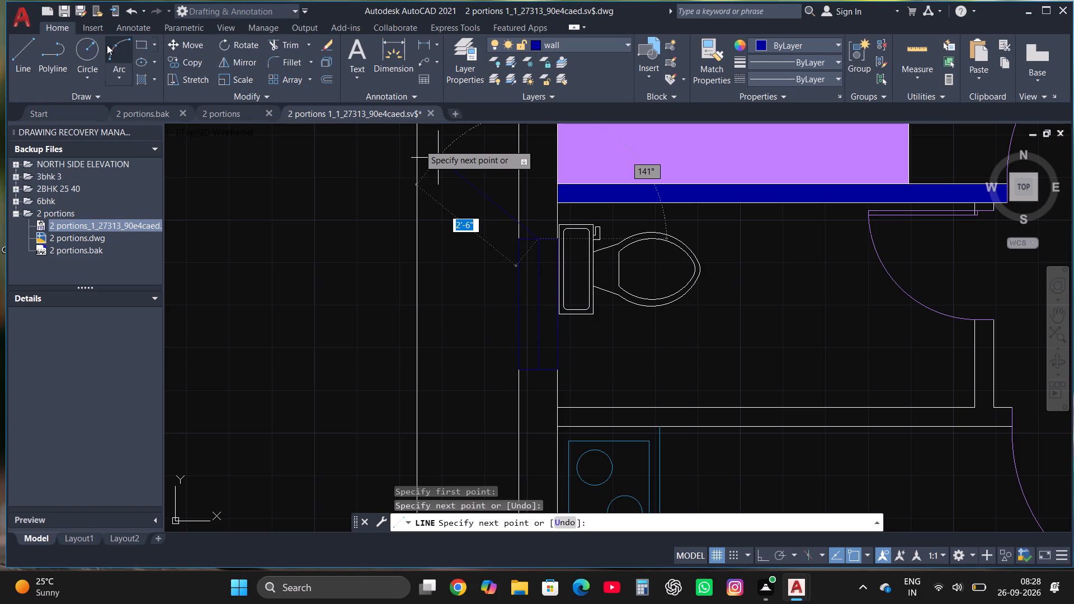
Draw a window across the west outer wall beside the stove of the kitchen below the northwest toilet, as a rectangle with a vertical midline.
left_click(139, 43)
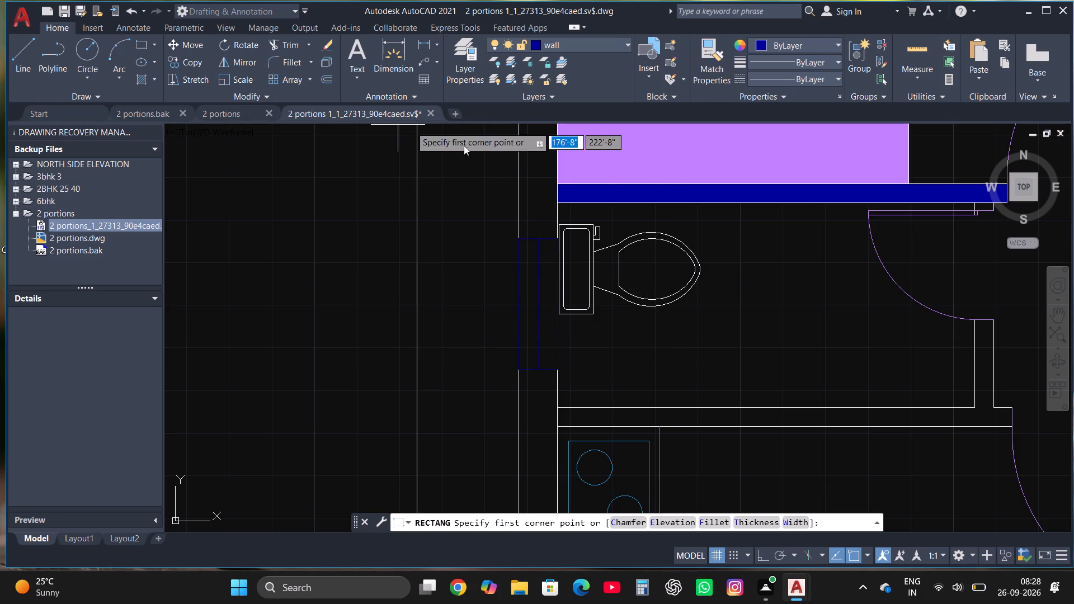
scroll(488, 181, "down", 2)
scroll(669, 195, "down", 2)
scroll(630, 350, "up", 2)
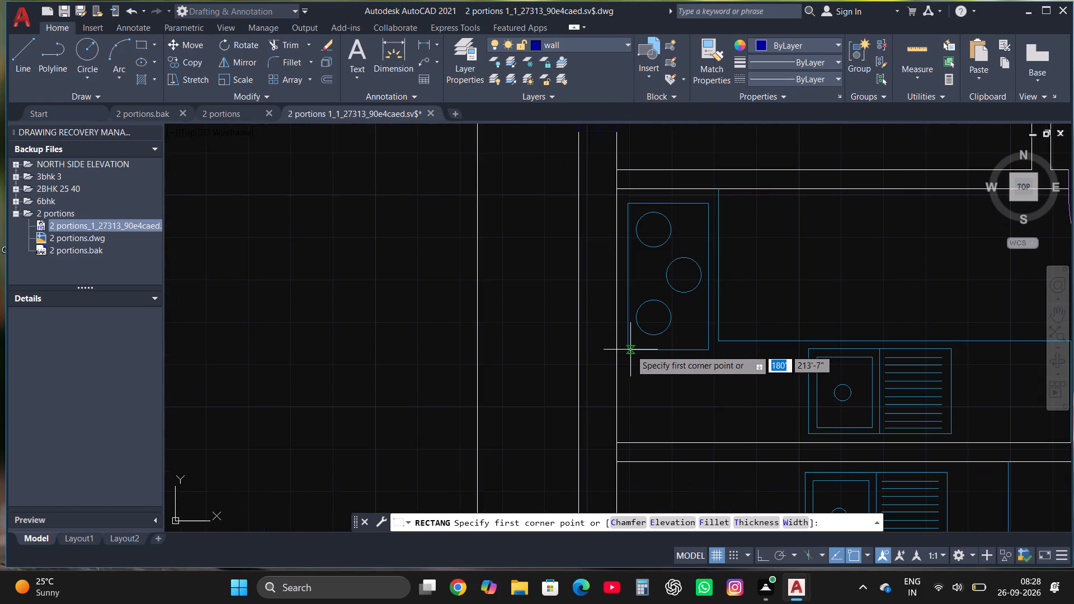
left_click(616, 368)
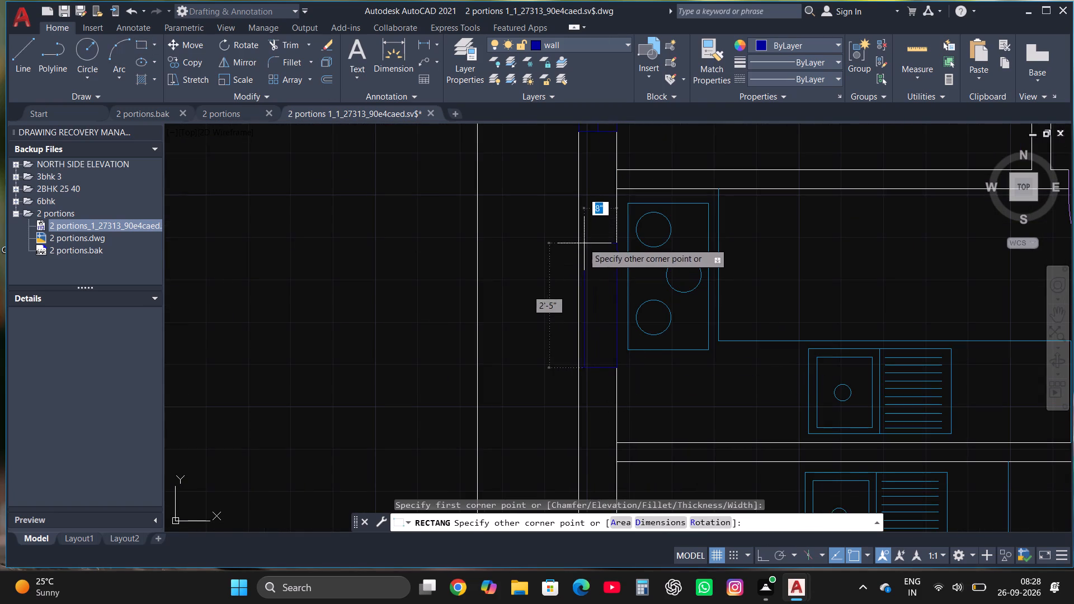
left_click(580, 222)
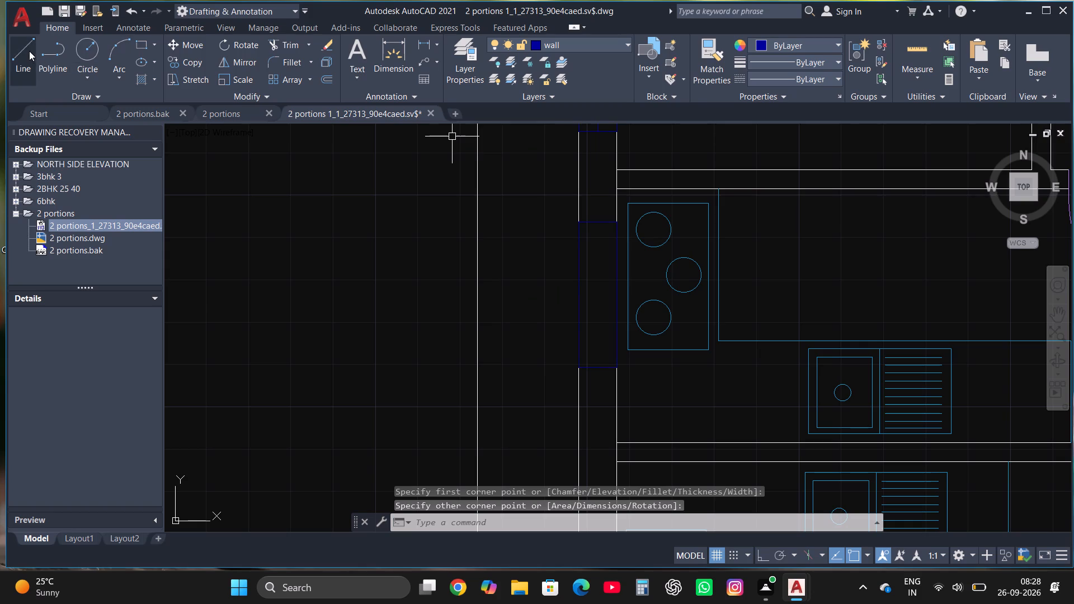
left_click(29, 51)
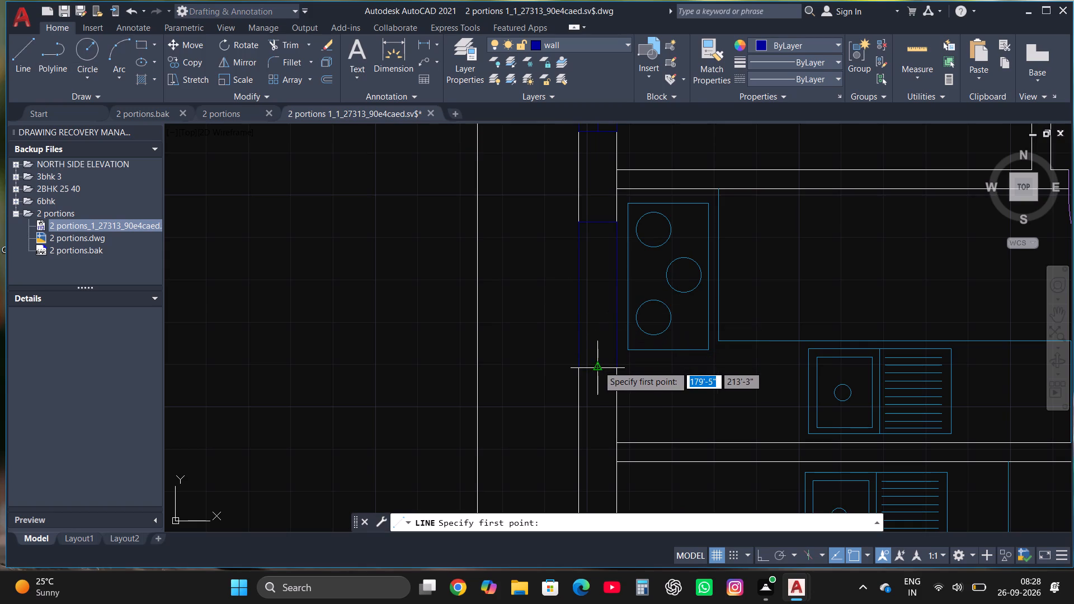
left_click(598, 366)
left_click(599, 222)
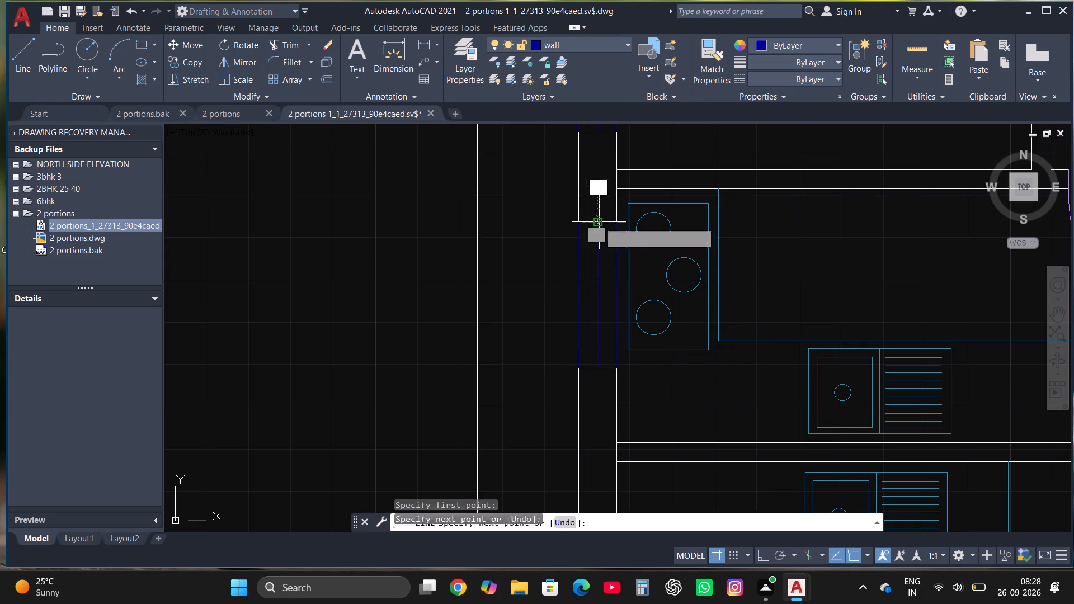
key("Escape")
Draw the second west kitchen's window across the west outer wall beside its stove, as a rectangle with a vertical midline.
scroll(600, 214, "down", 3)
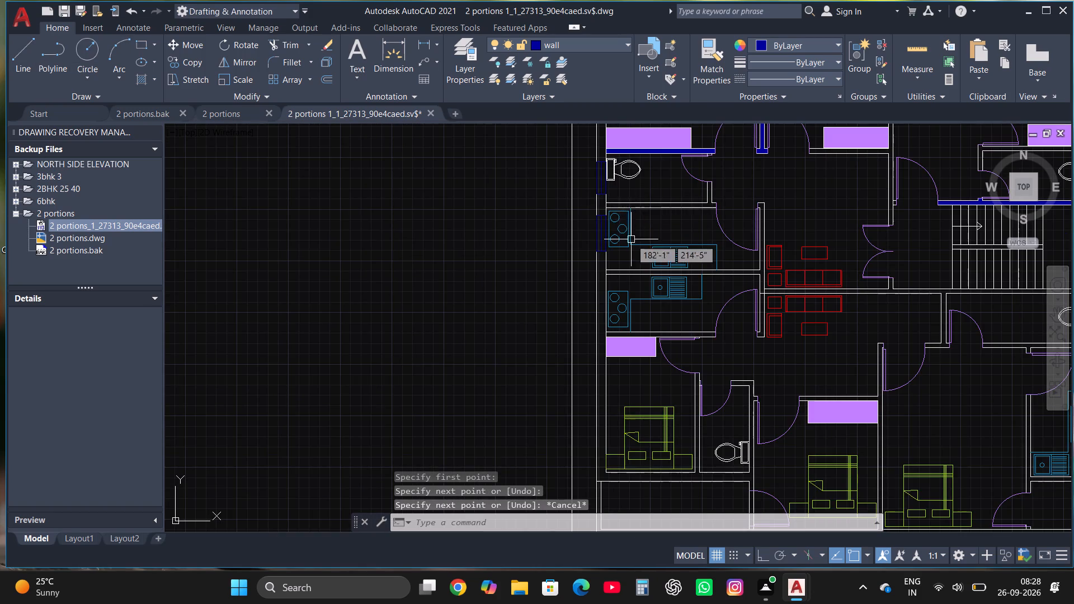
left_click(142, 48)
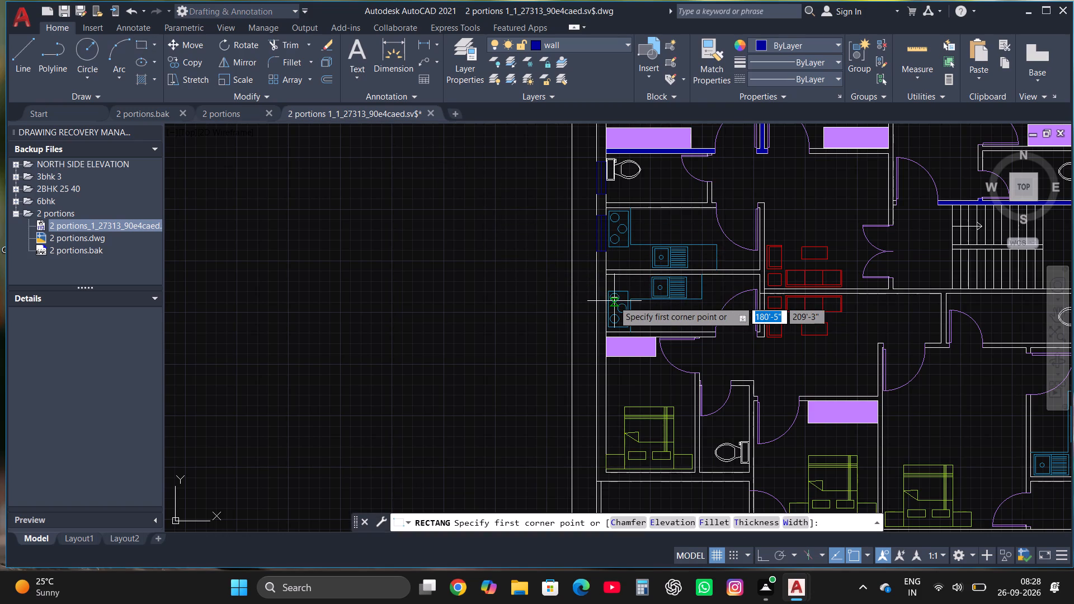
scroll(608, 304, "up", 2)
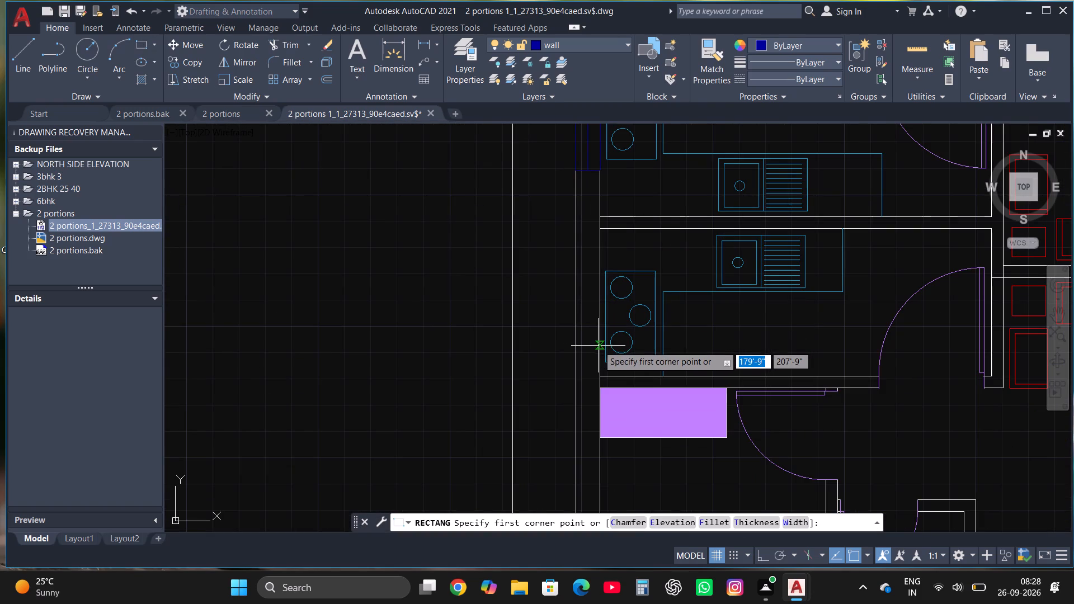
left_click(598, 346)
left_click(577, 239)
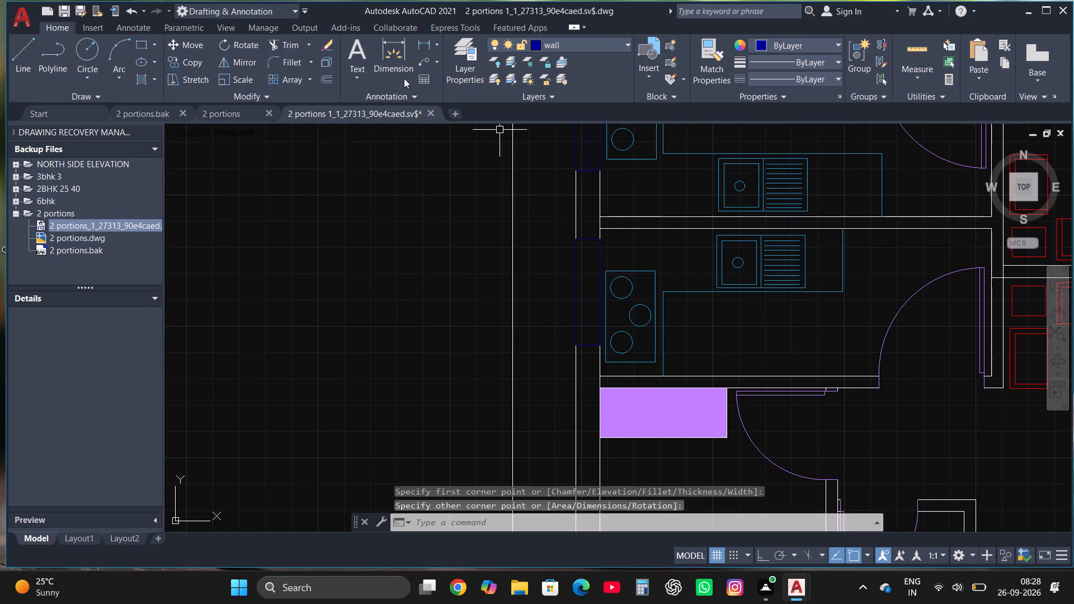
left_click(16, 53)
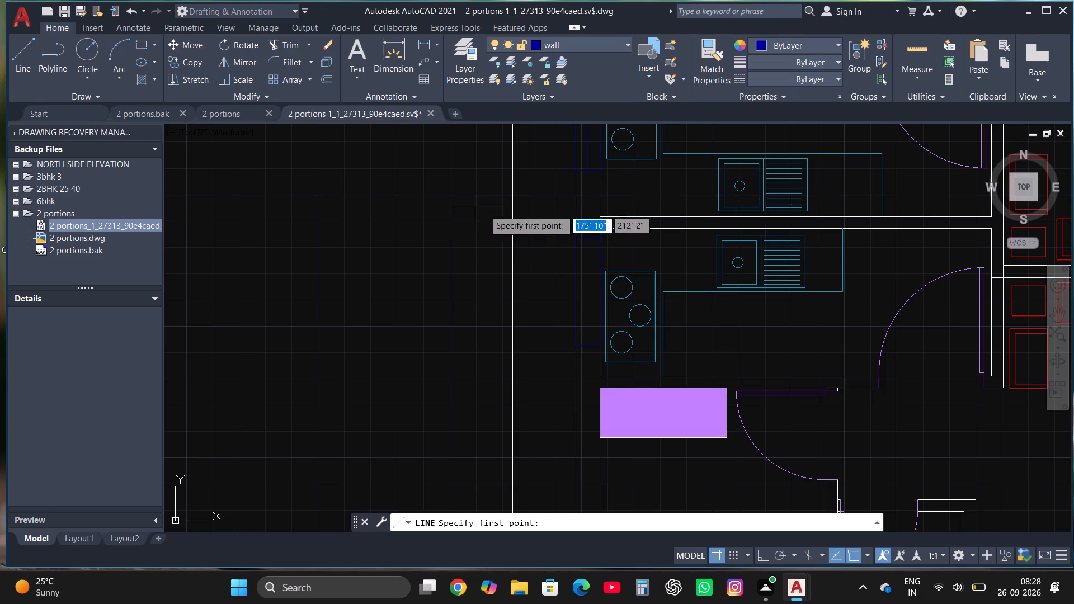
left_click(587, 345)
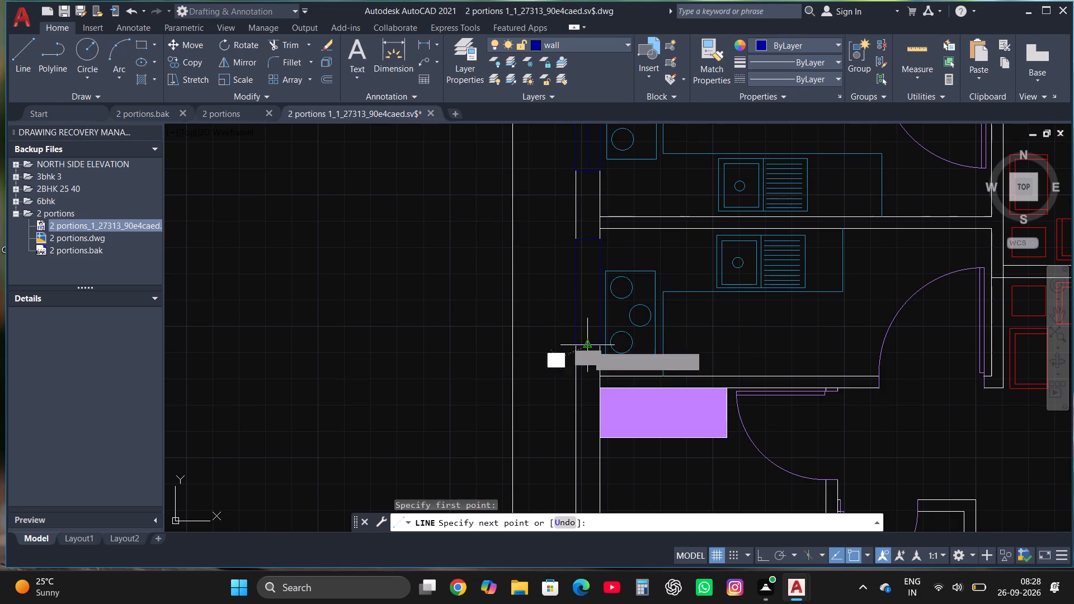
left_click(585, 240)
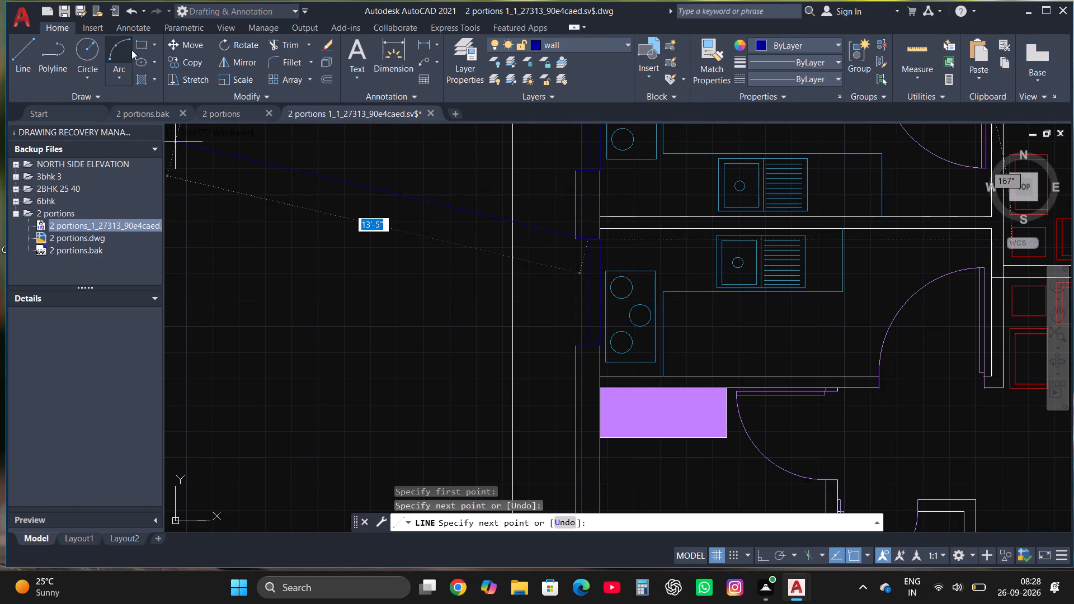
Draw the southwest bedroom's west-wall window as a rectangle about 9" by 4'-1" with a vertical line through its middle.
left_click(138, 41)
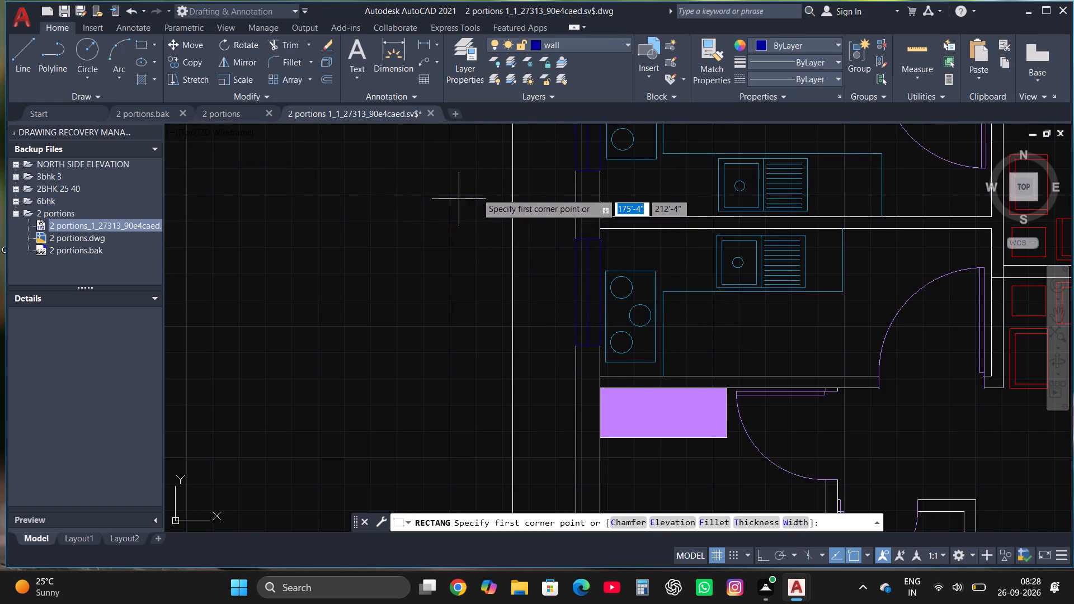
scroll(487, 188, "down", 1)
scroll(556, 232, "down", 1)
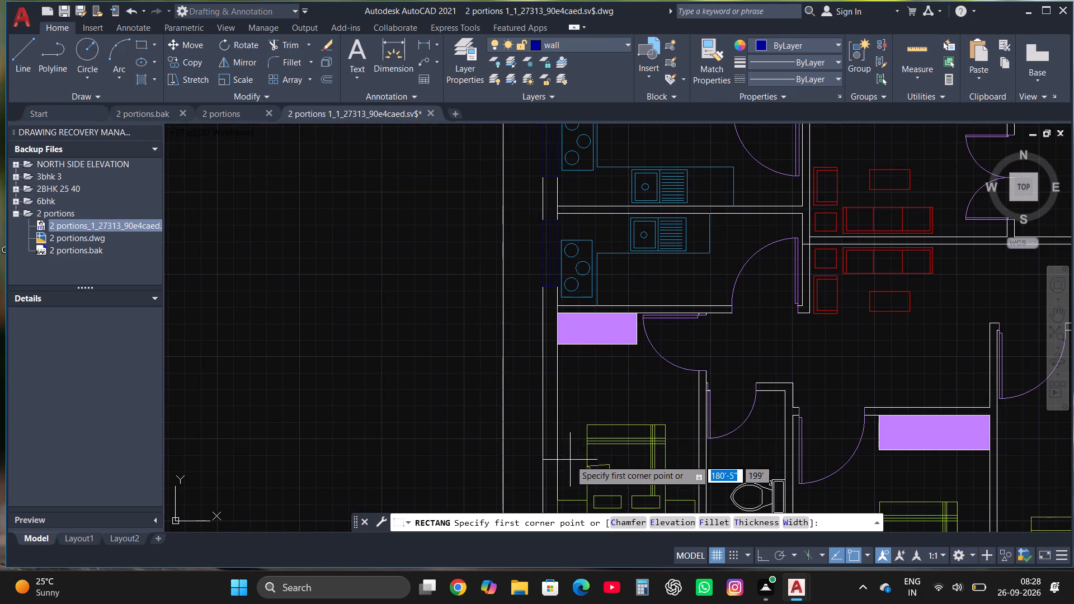
scroll(570, 460, "up", 1)
left_click(528, 462)
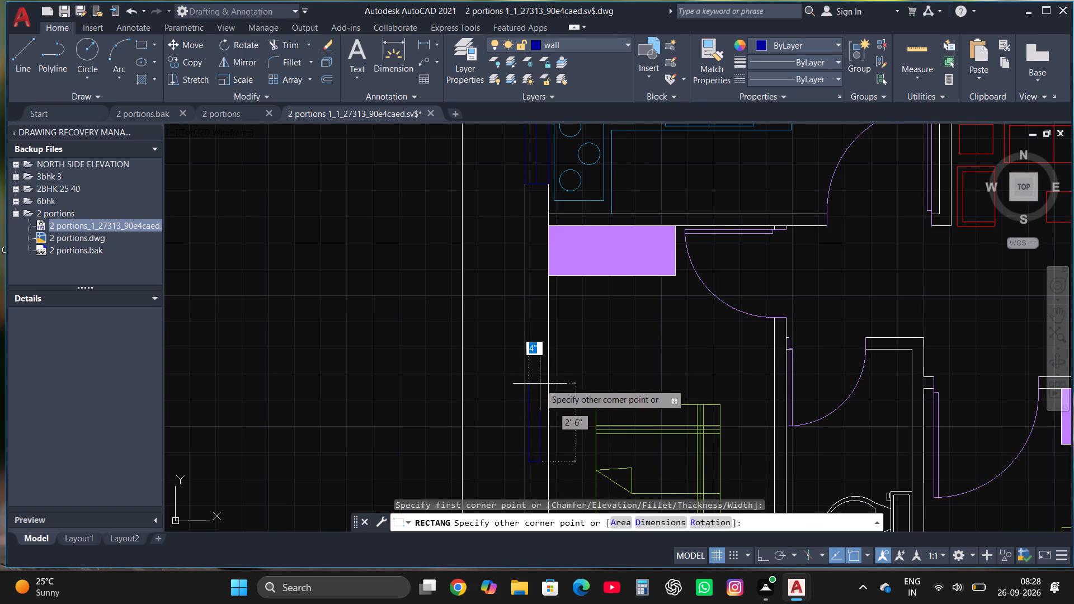
left_click(143, 46)
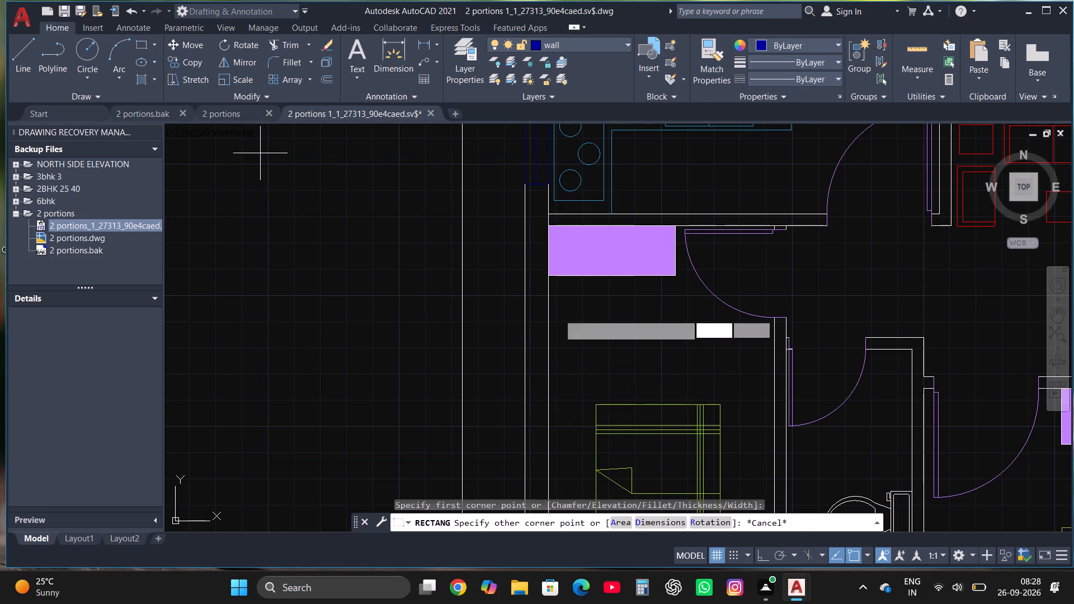
left_click(523, 463)
left_click(548, 335)
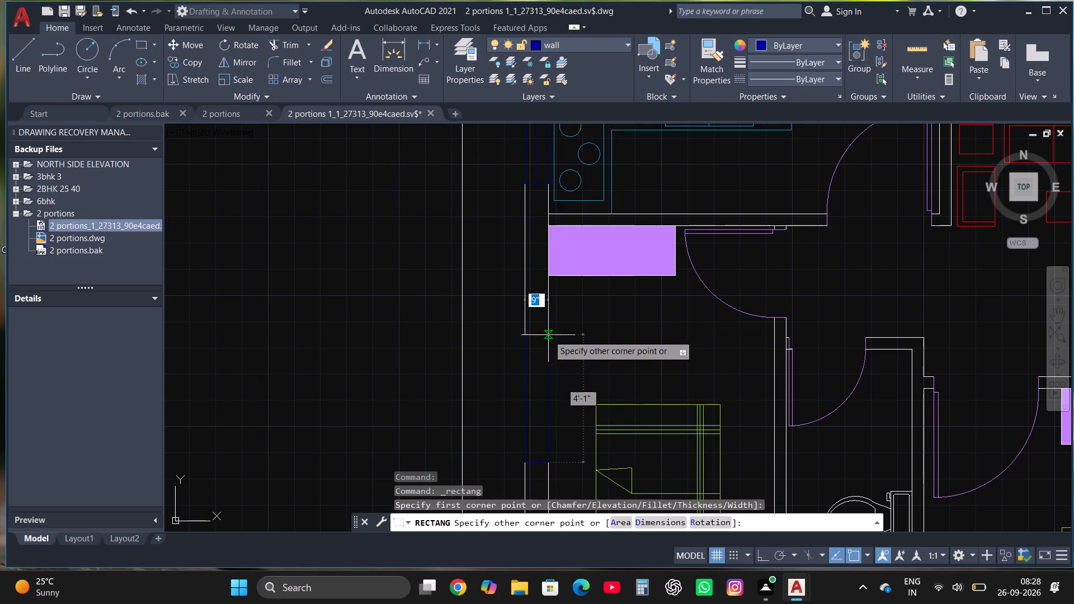
left_click(24, 53)
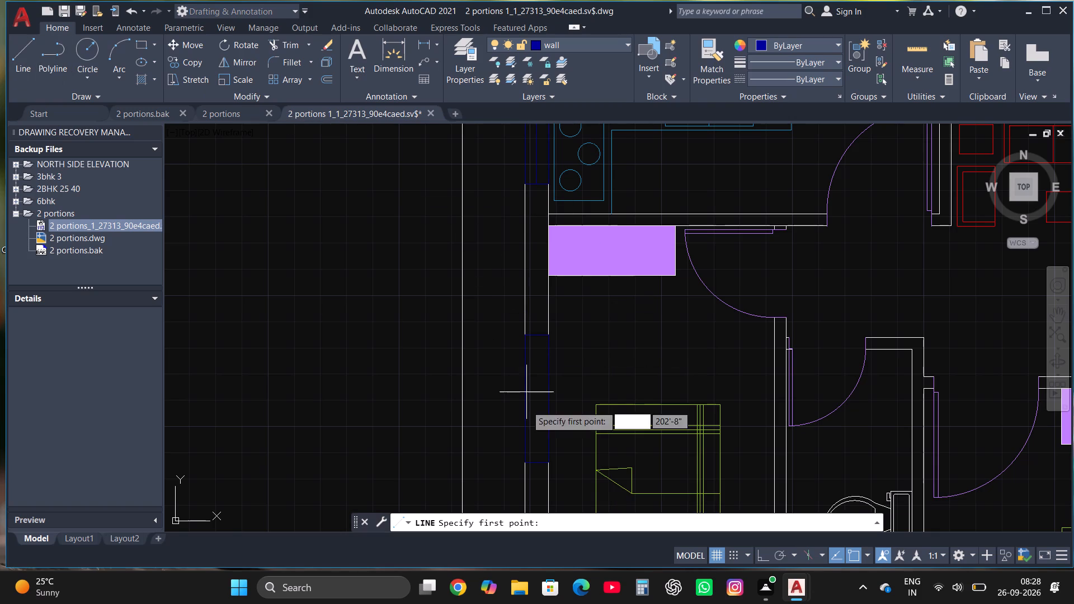
left_click(540, 462)
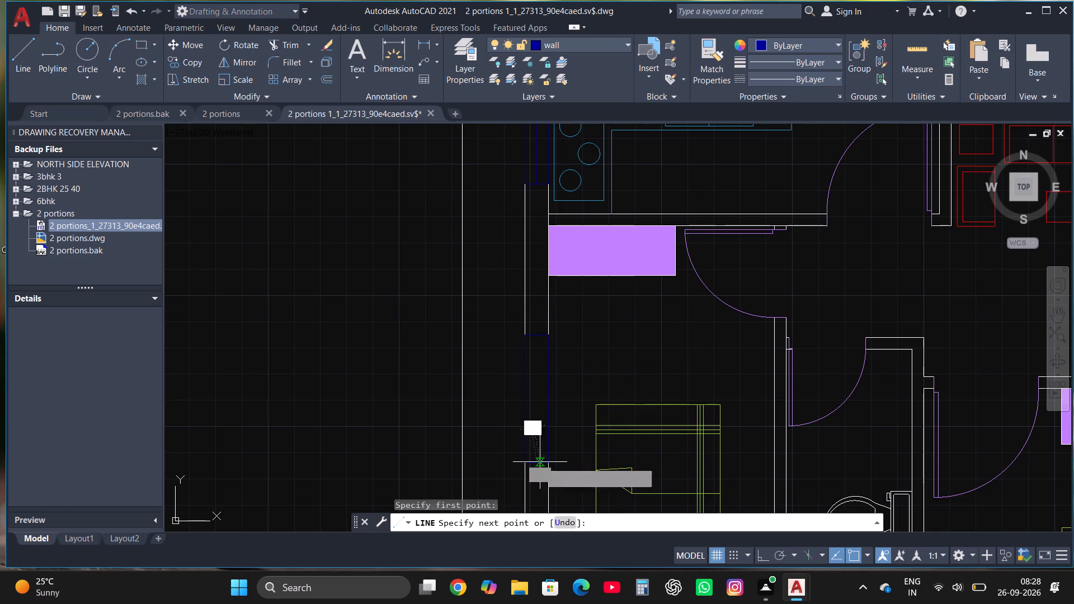
left_click(538, 333)
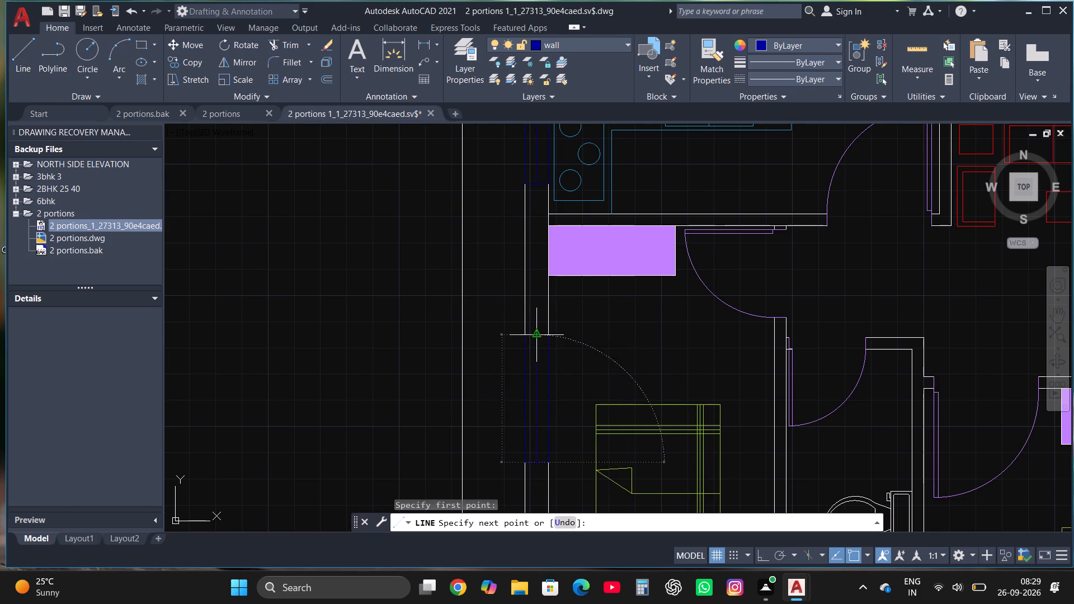
key("Escape")
Draw the southwest bedroom's south-wall window below the bed as a rectangle about 9" by 5' with a horizontal midline.
scroll(500, 249, "down", 3)
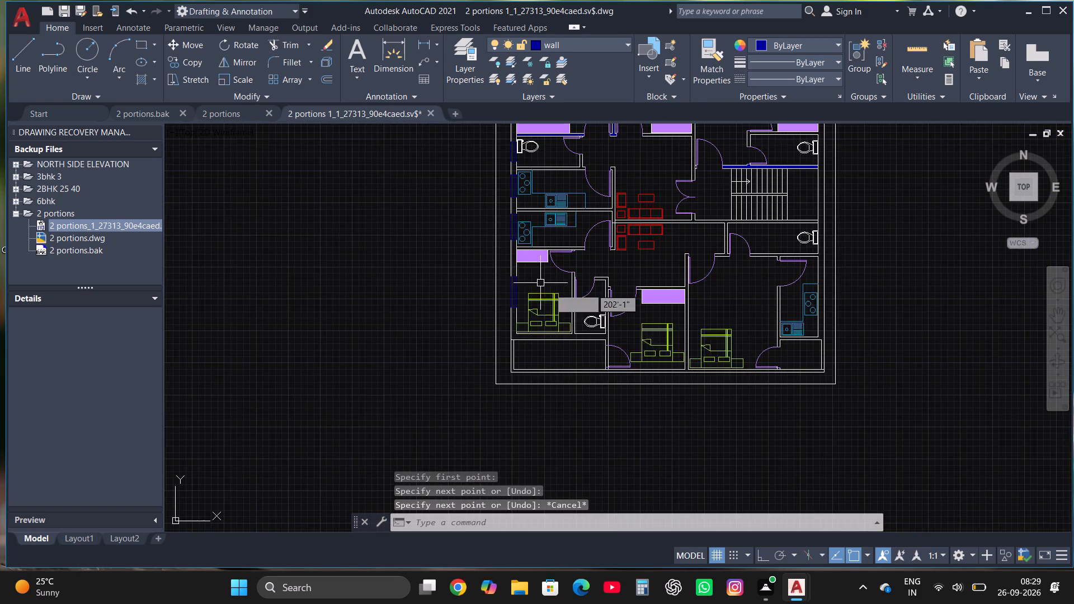
scroll(577, 326, "up", 3)
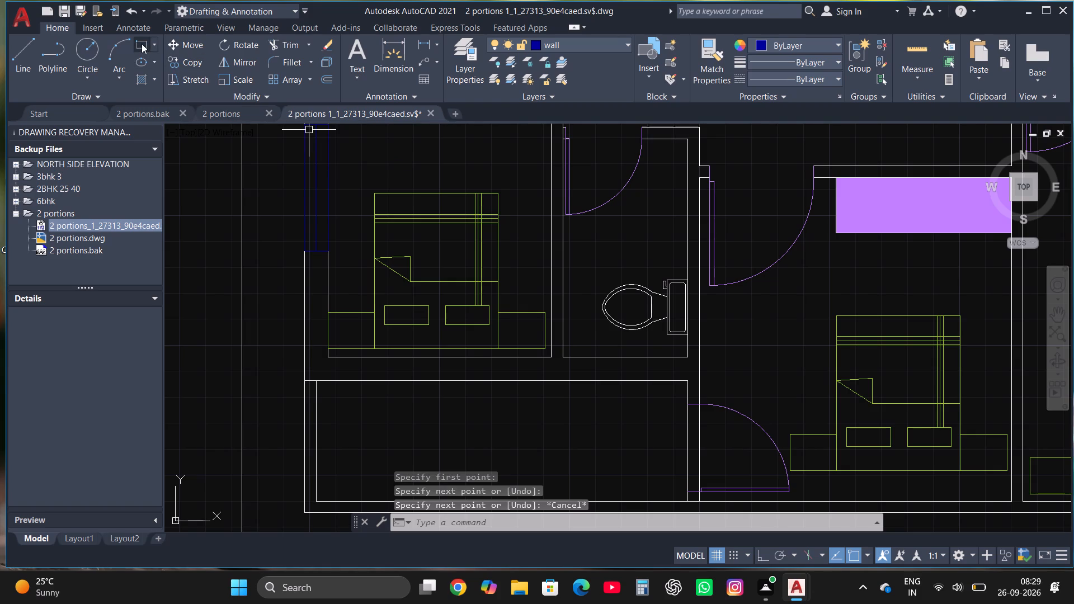
left_click(142, 44)
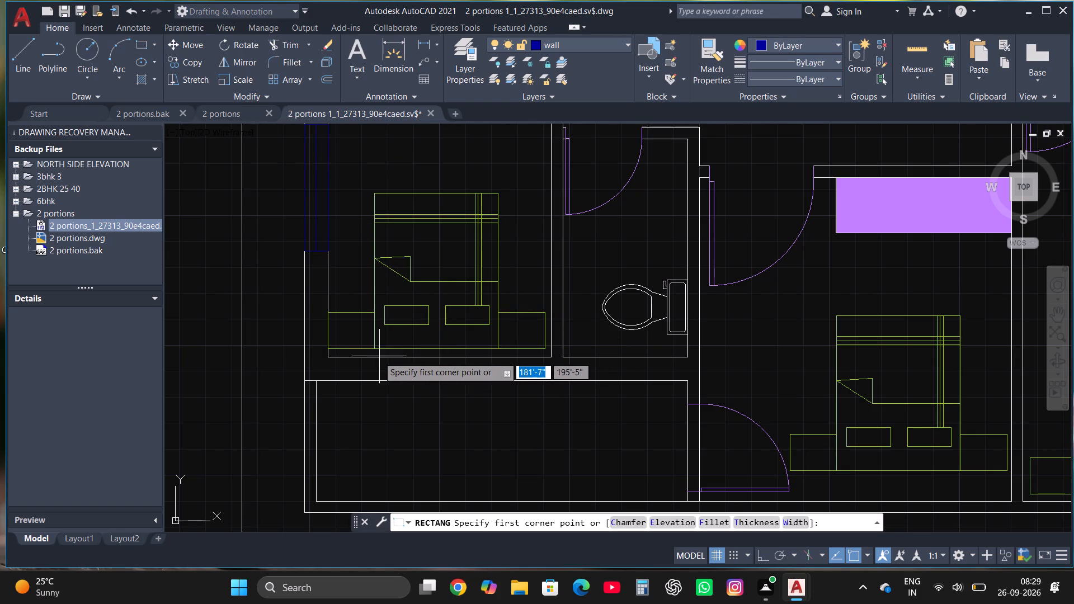
left_click(378, 356)
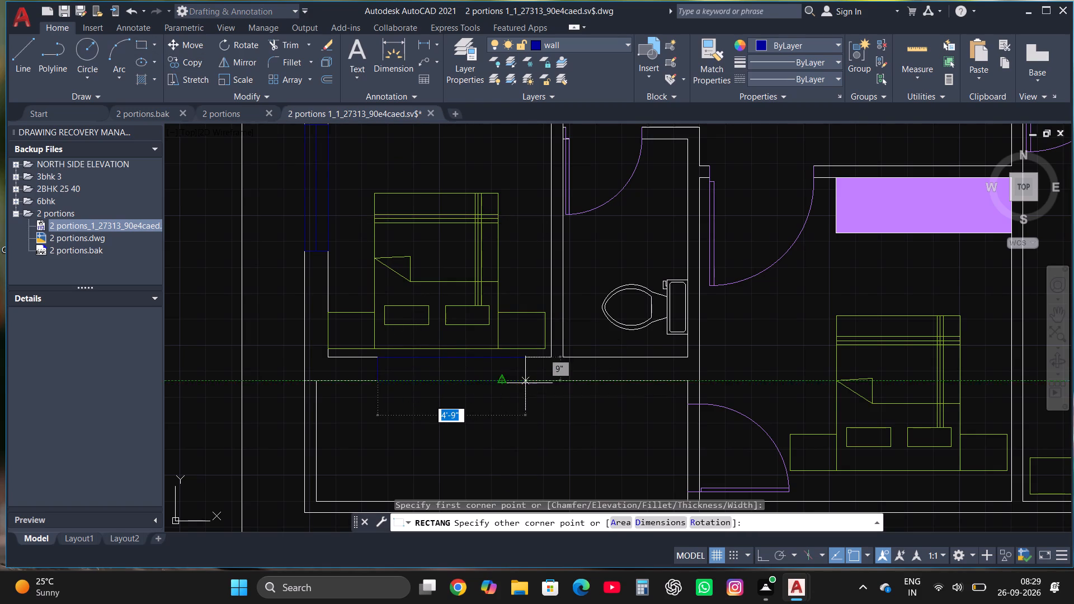
left_click(531, 383)
left_click(22, 51)
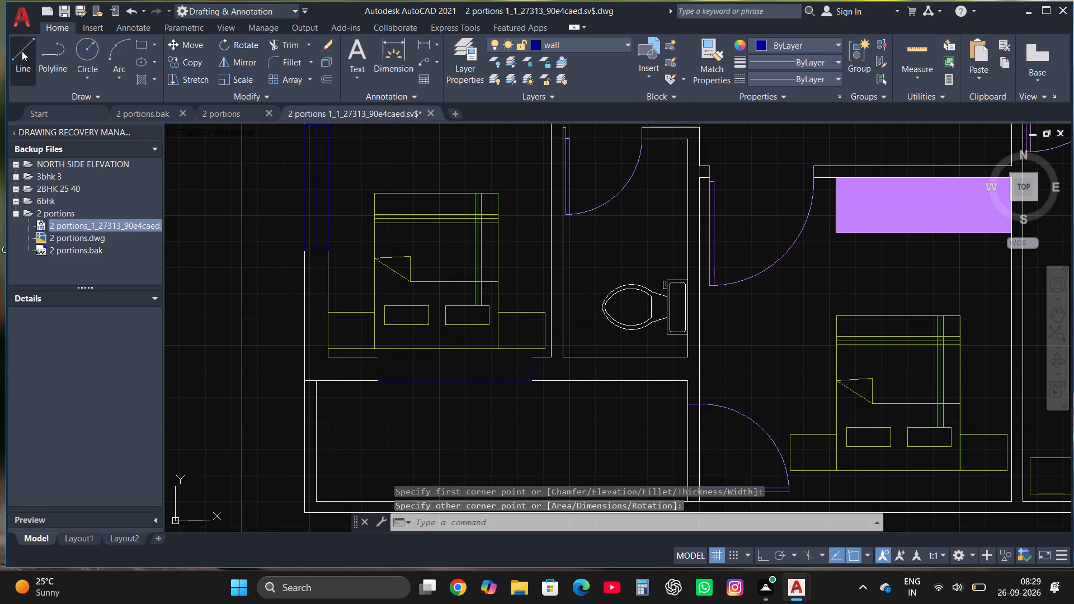
left_click(378, 370)
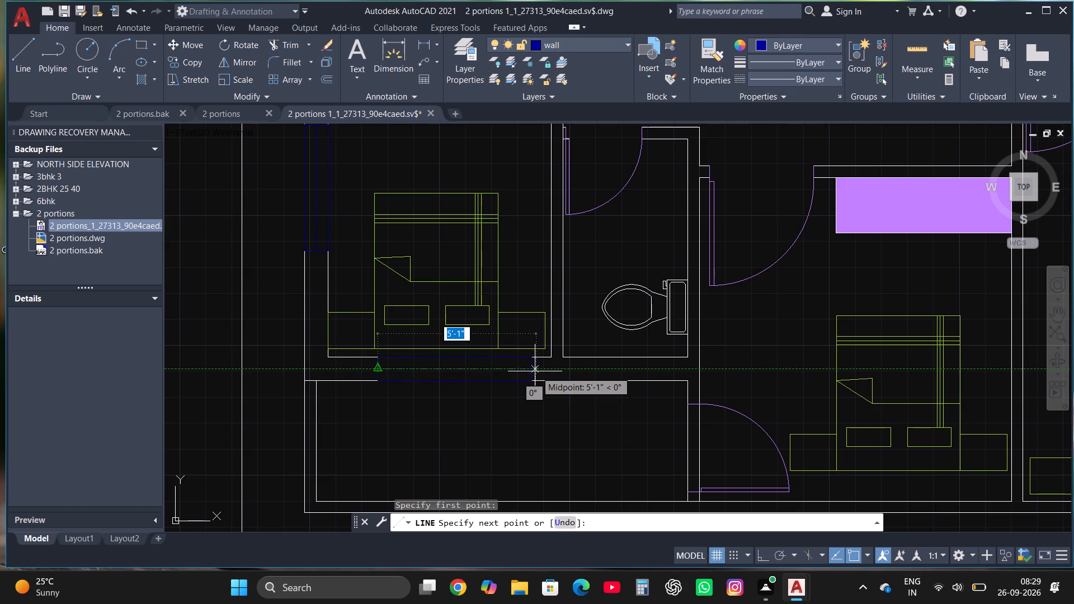
left_click(532, 370)
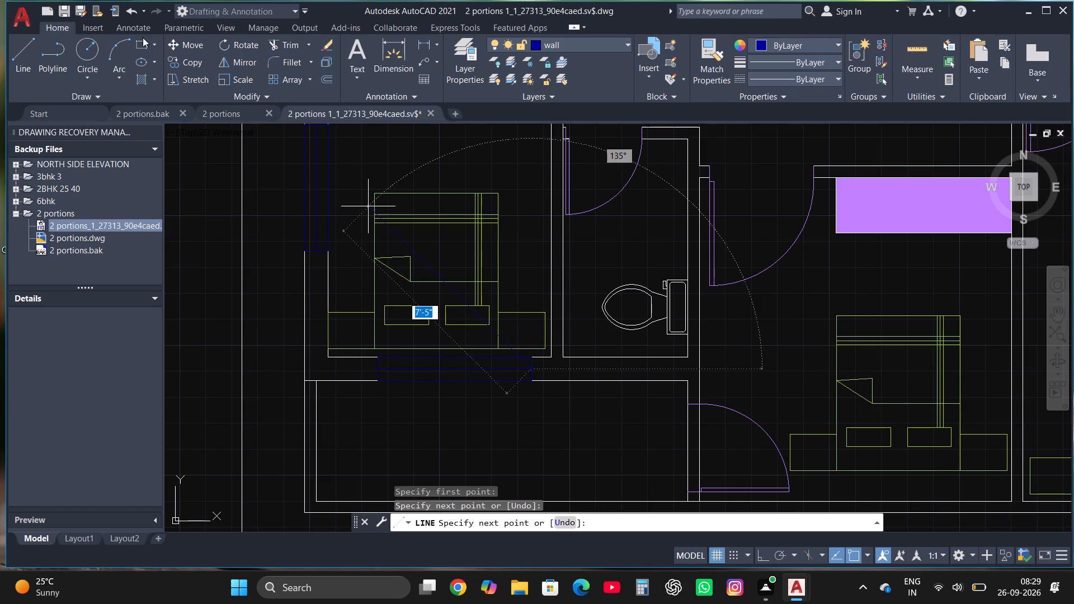
Draw a window across the south wall of the toilet beside the southwest bedroom, as a rectangle with a horizontal midline.
left_click(142, 42)
scroll(198, 232, "down", 1)
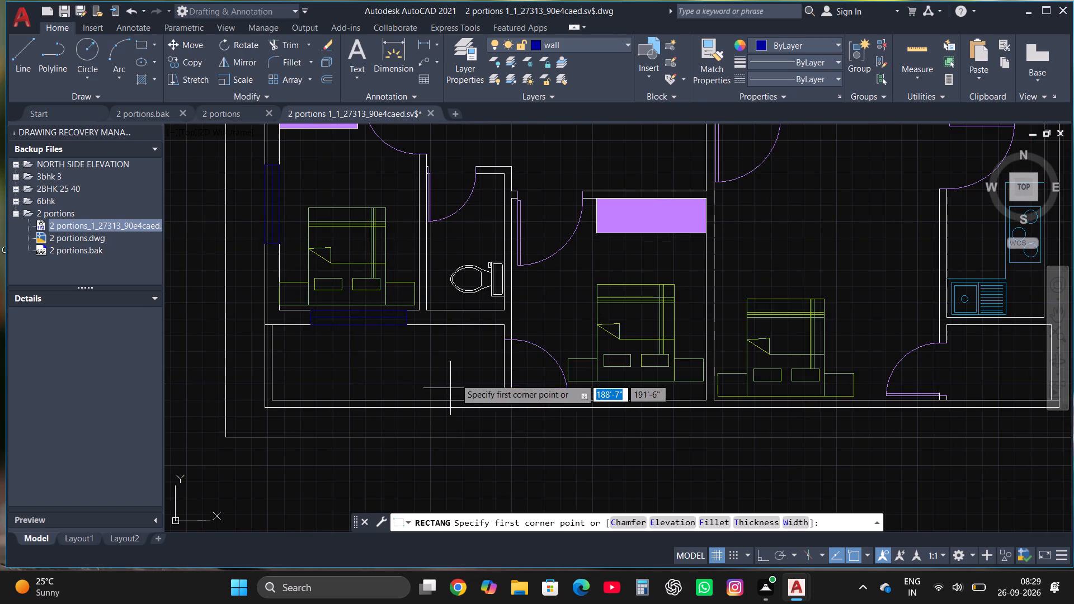
scroll(480, 315, "up", 1)
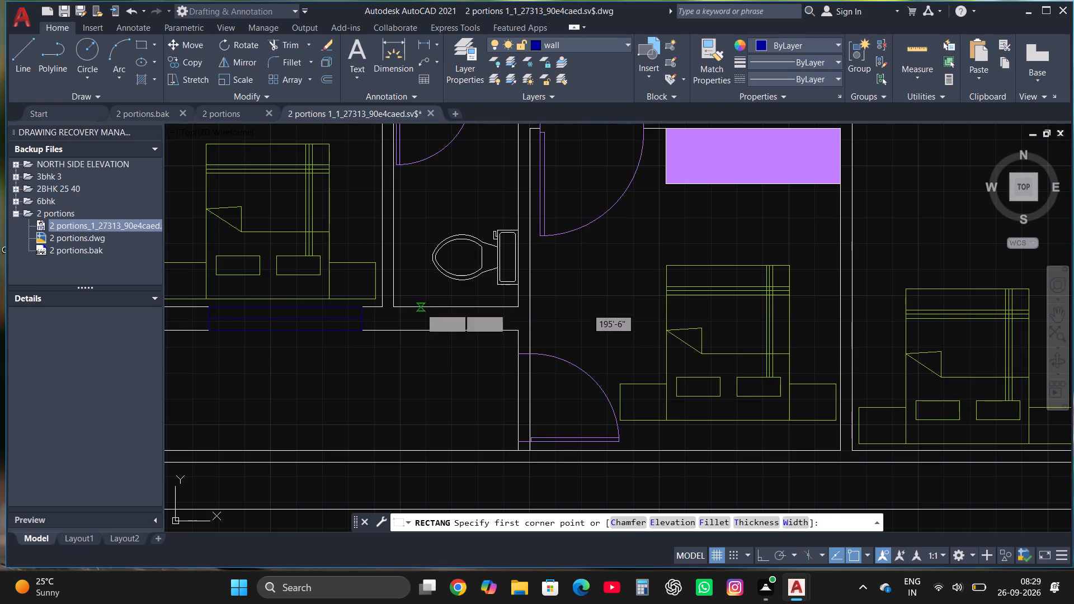
left_click(421, 308)
left_click(494, 329)
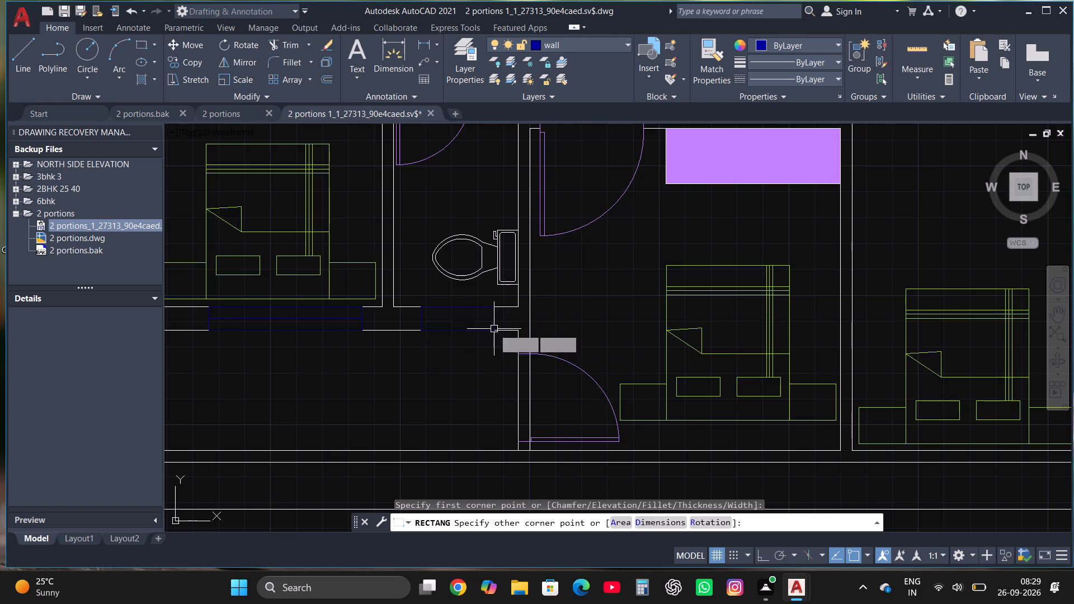
left_click(23, 45)
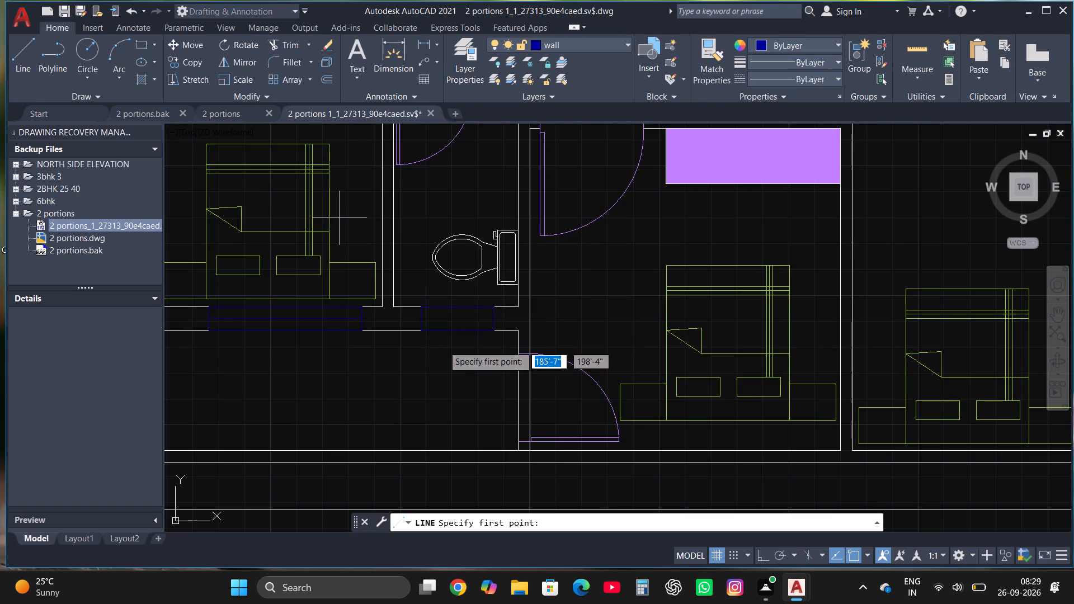
left_click(421, 322)
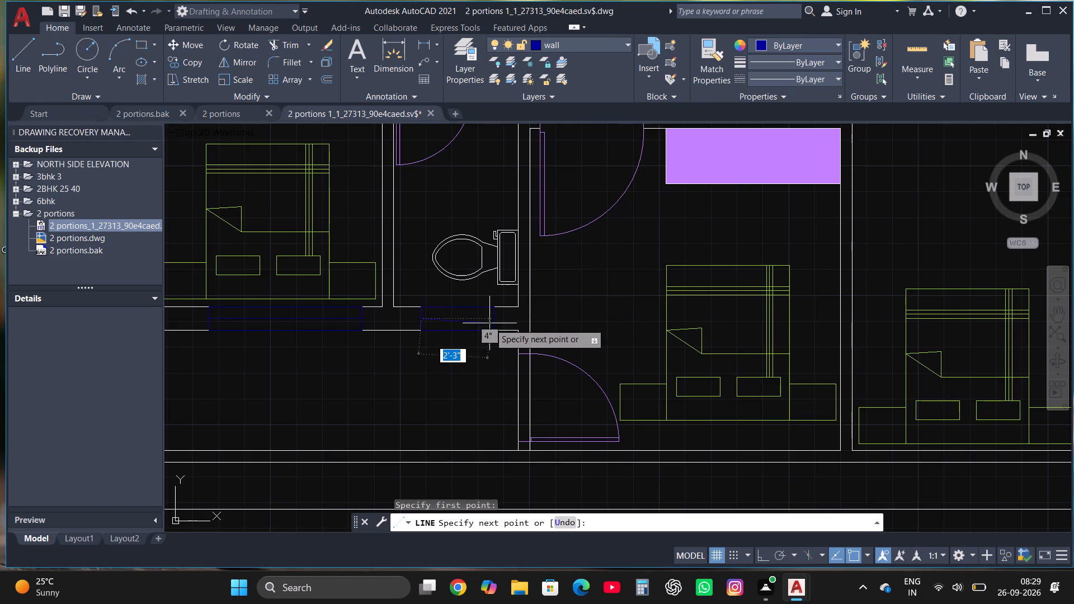
left_click(496, 320)
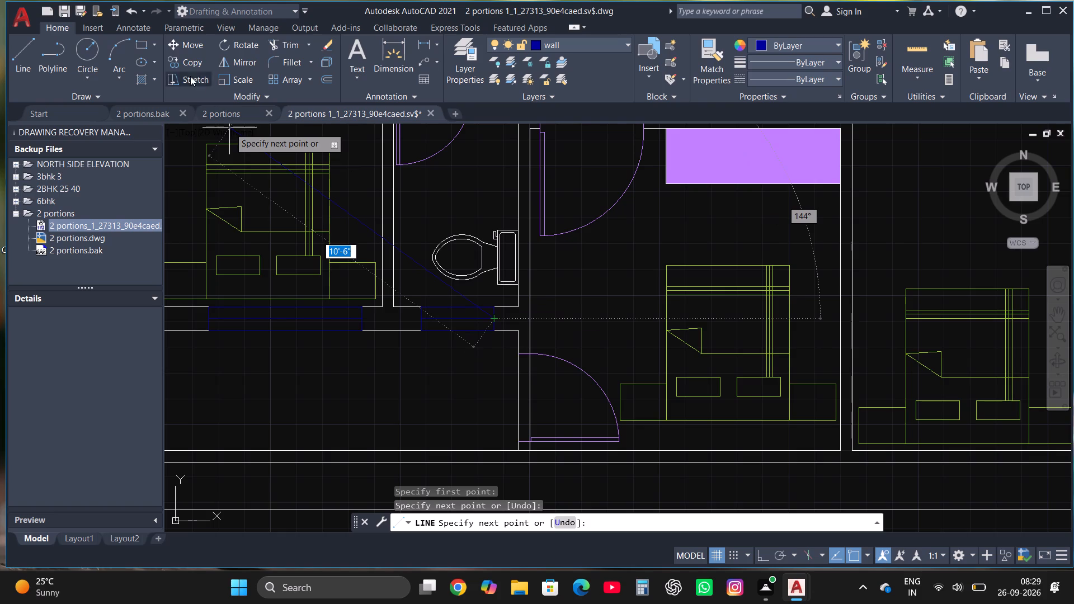
Draw the southeast kitchen's window as a rectangle across the east outer wall beside the stove, and begin its midline.
left_click(135, 45)
scroll(205, 164, "down", 1)
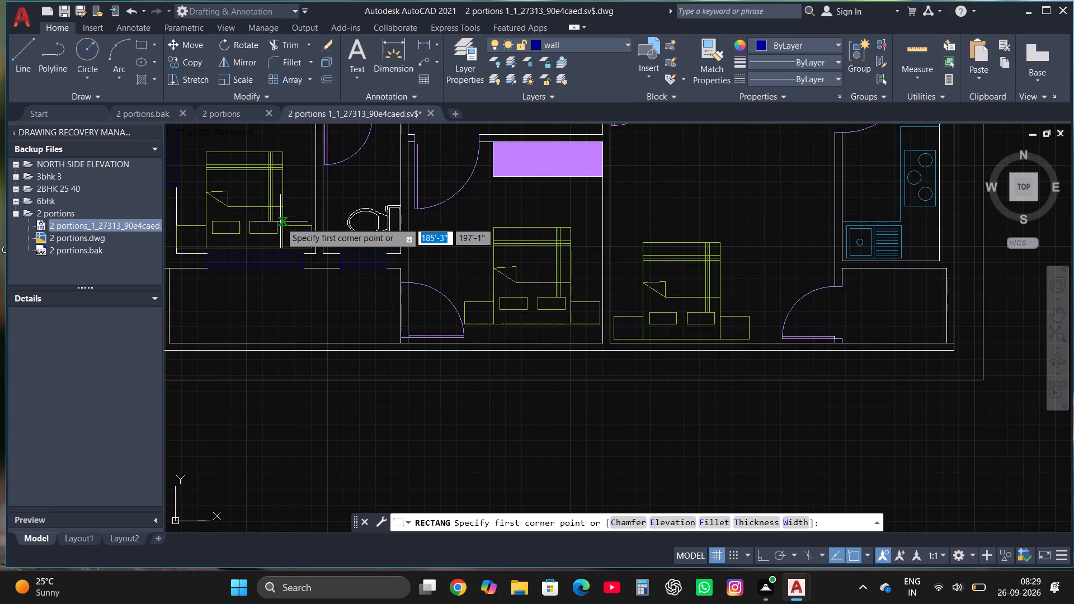
scroll(280, 223, "down", 1)
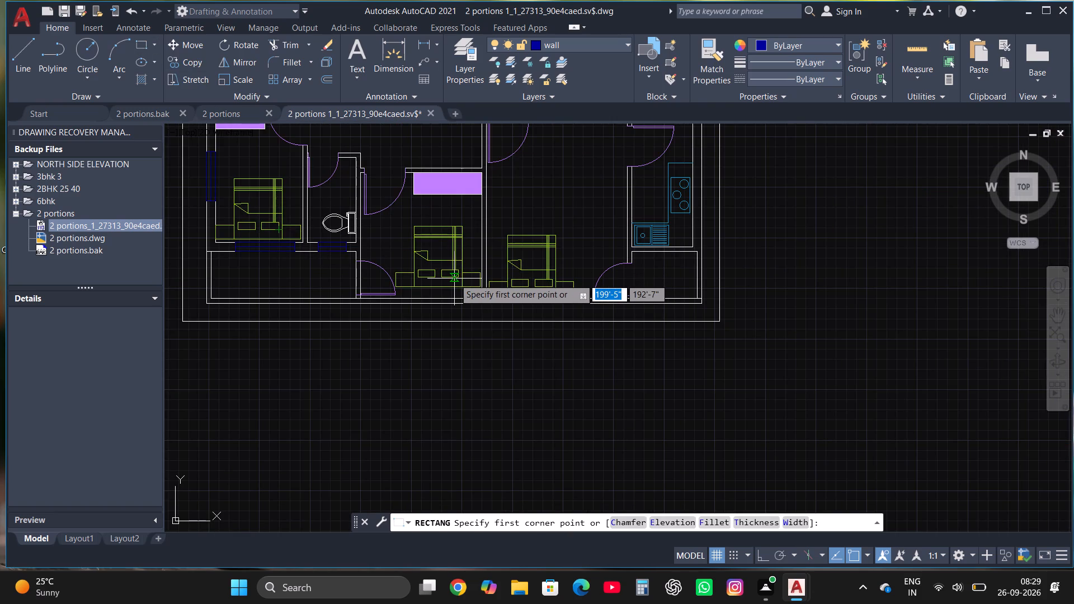
scroll(473, 354, "down", 2)
scroll(580, 277, "up", 1)
scroll(550, 334, "up", 1)
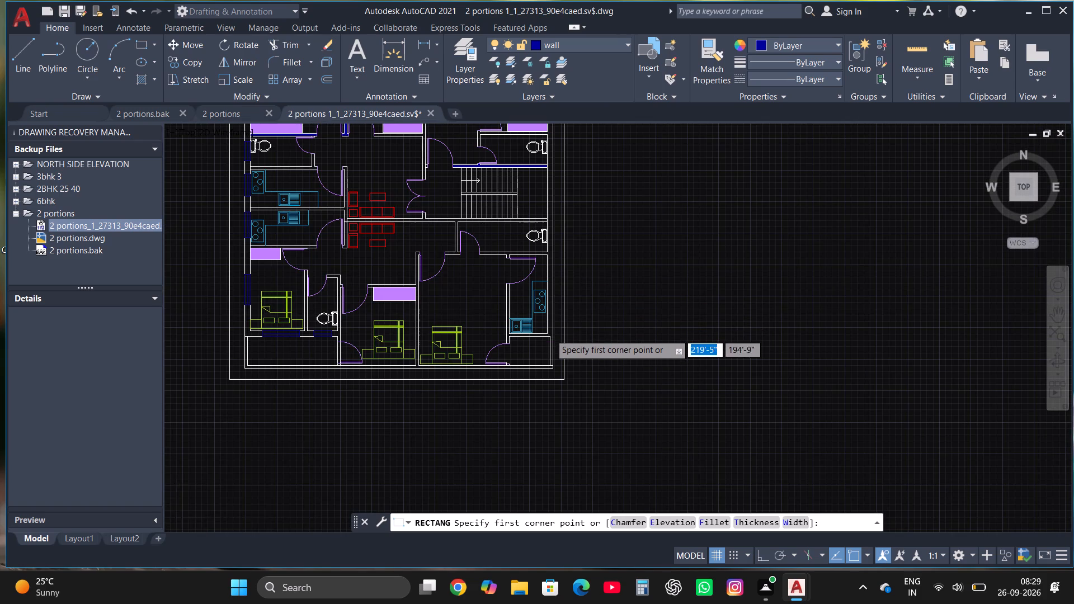
scroll(549, 334, "up", 2)
left_click(536, 290)
scroll(536, 290, "down", 1)
scroll(549, 215, "up", 1)
left_click(552, 173)
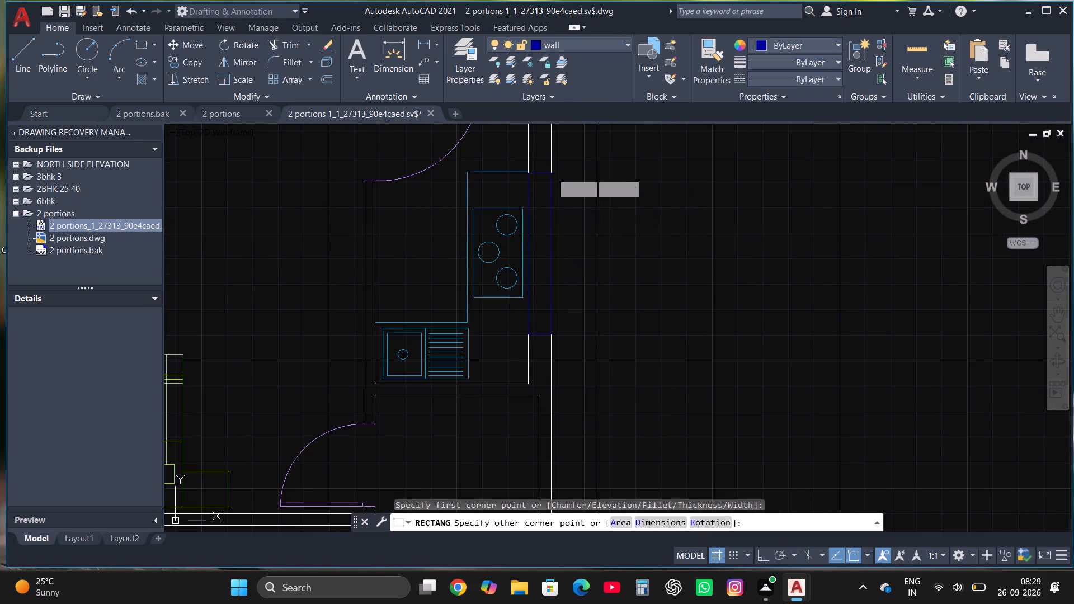
left_click(18, 46)
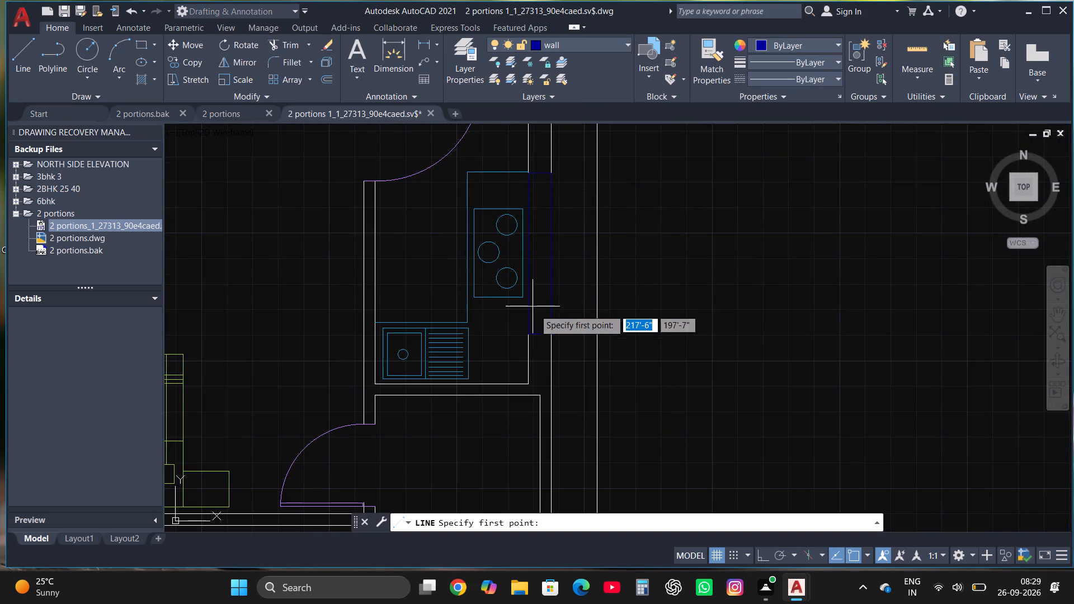
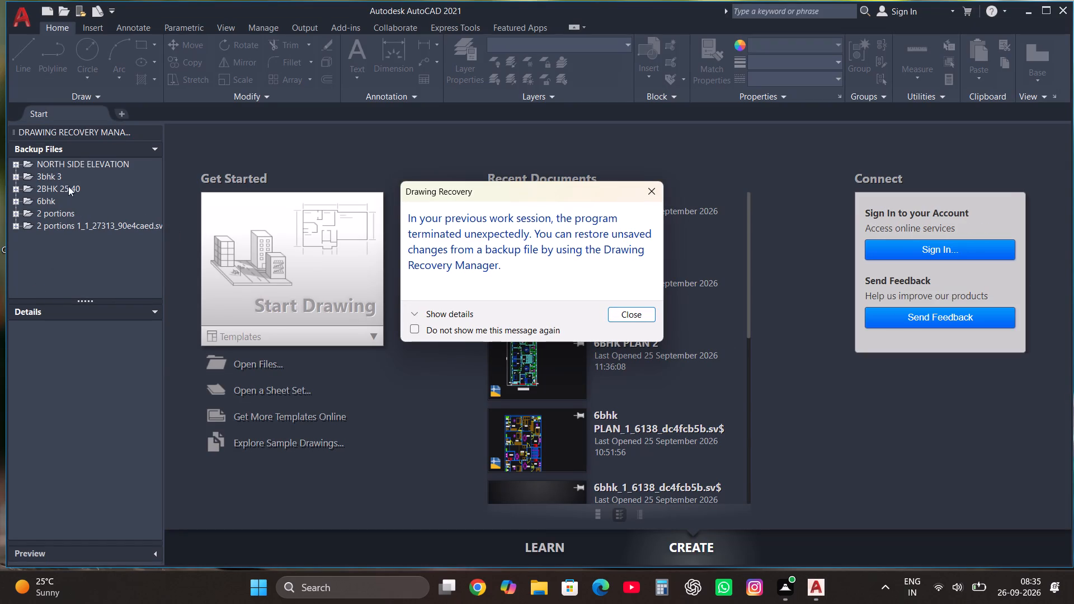
Dismiss the recovery notice and open the autosaved backup of 2 portions 1_1_27313_90e4caed.sv$ from the backup files.
left_click(63, 224)
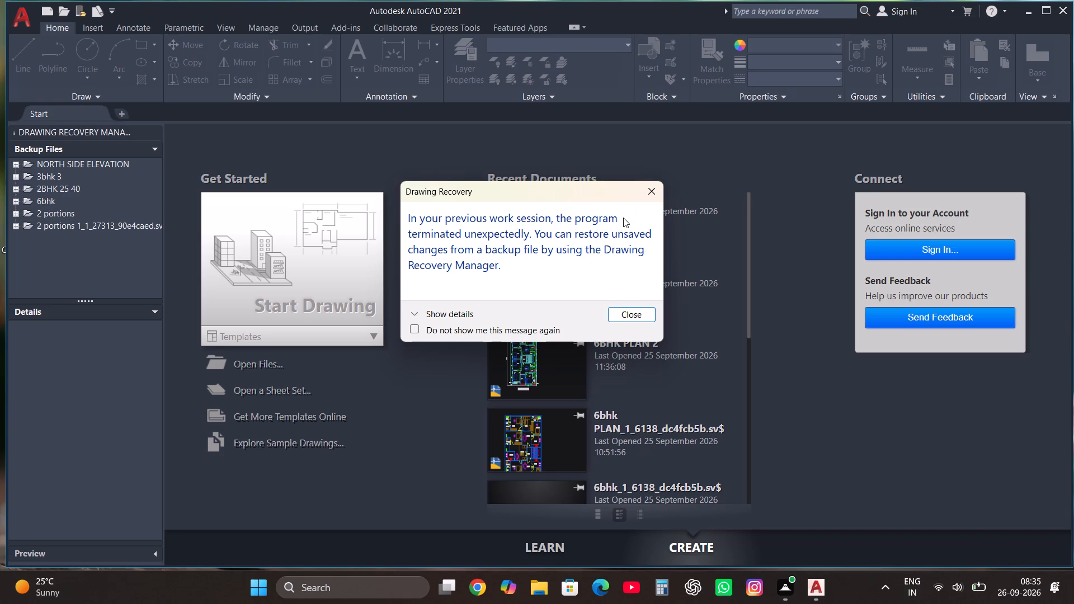
left_click(651, 197)
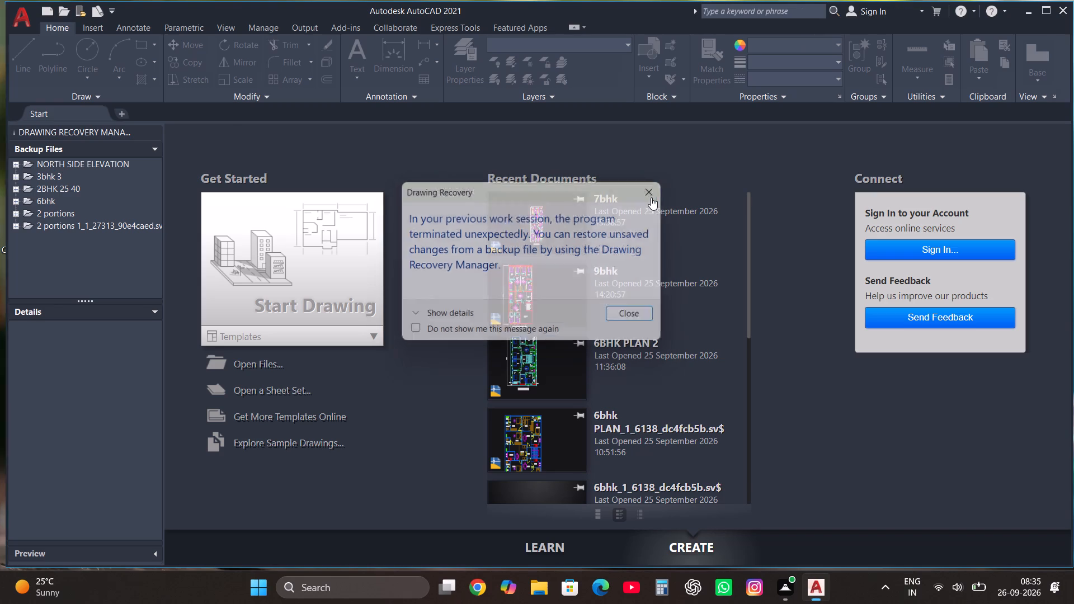
left_click(102, 224)
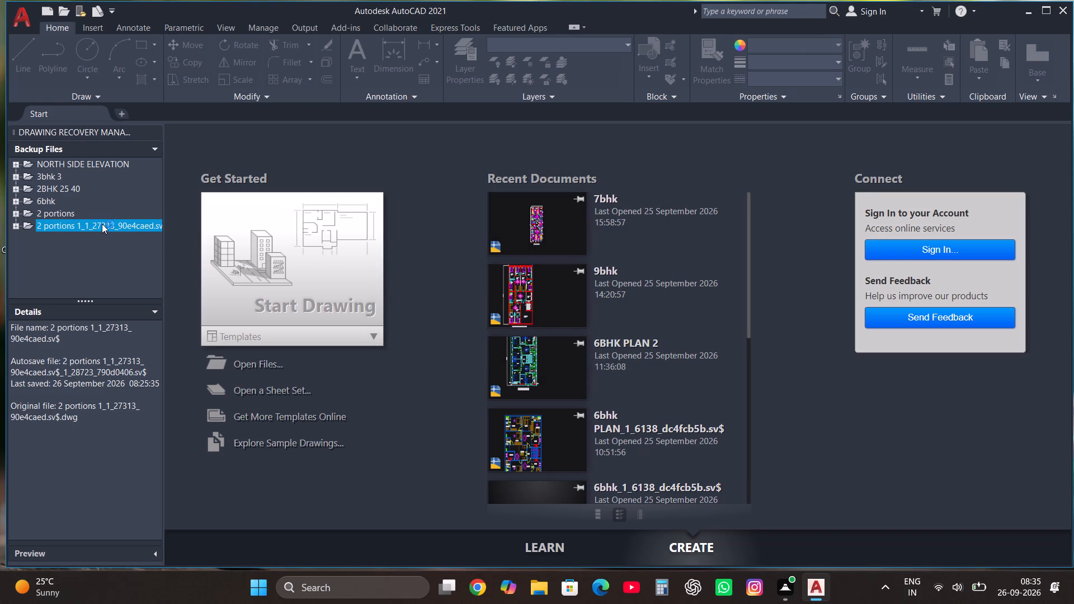
double_click(102, 224)
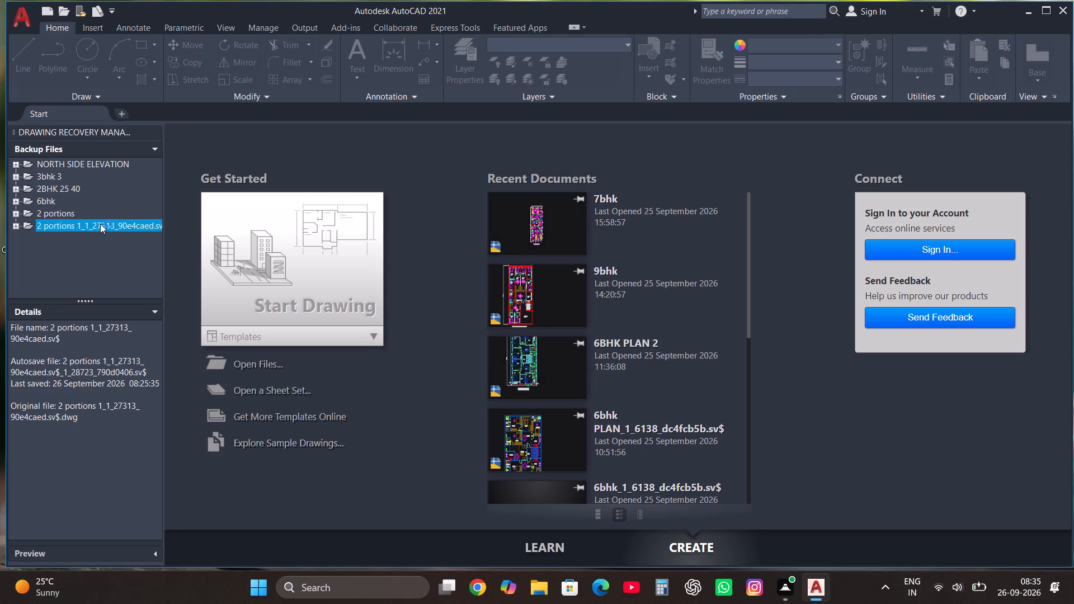
double_click(110, 225)
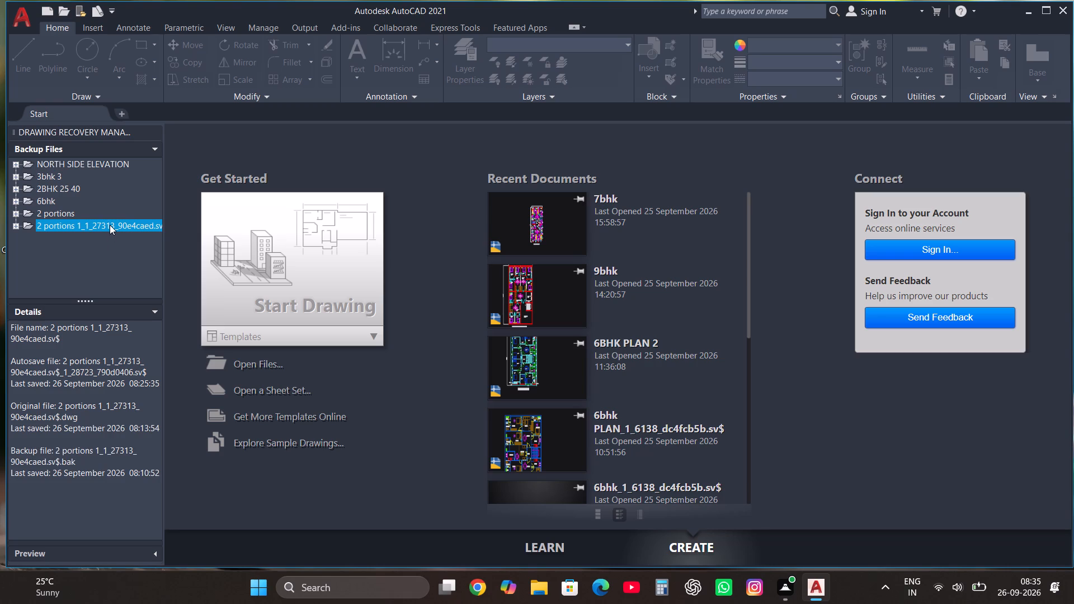
left_click(110, 225)
left_click(78, 226)
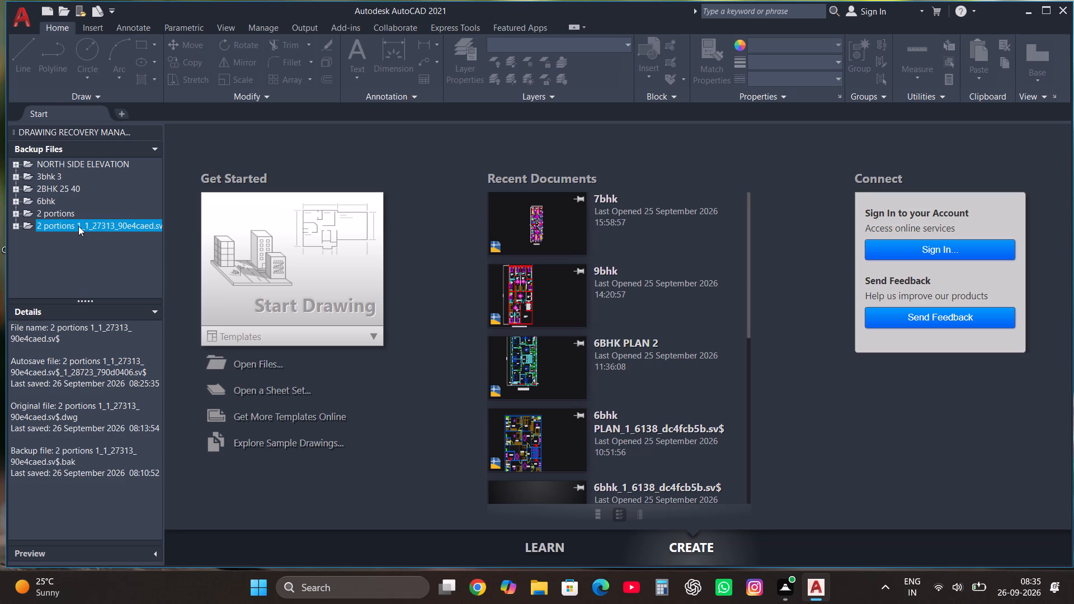
left_click(39, 223)
double_click(72, 227)
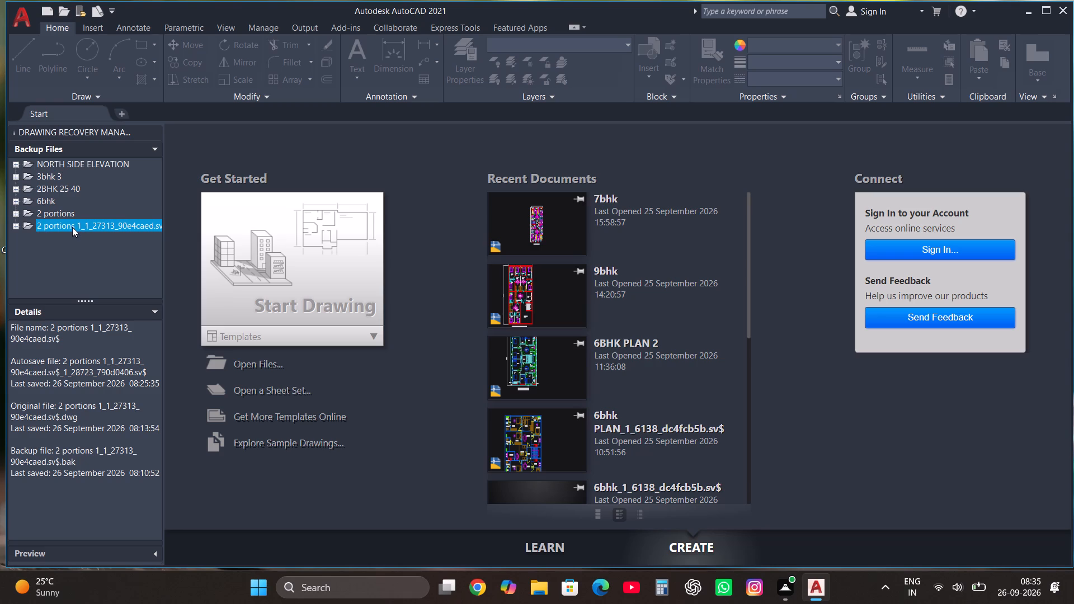
left_click(74, 235)
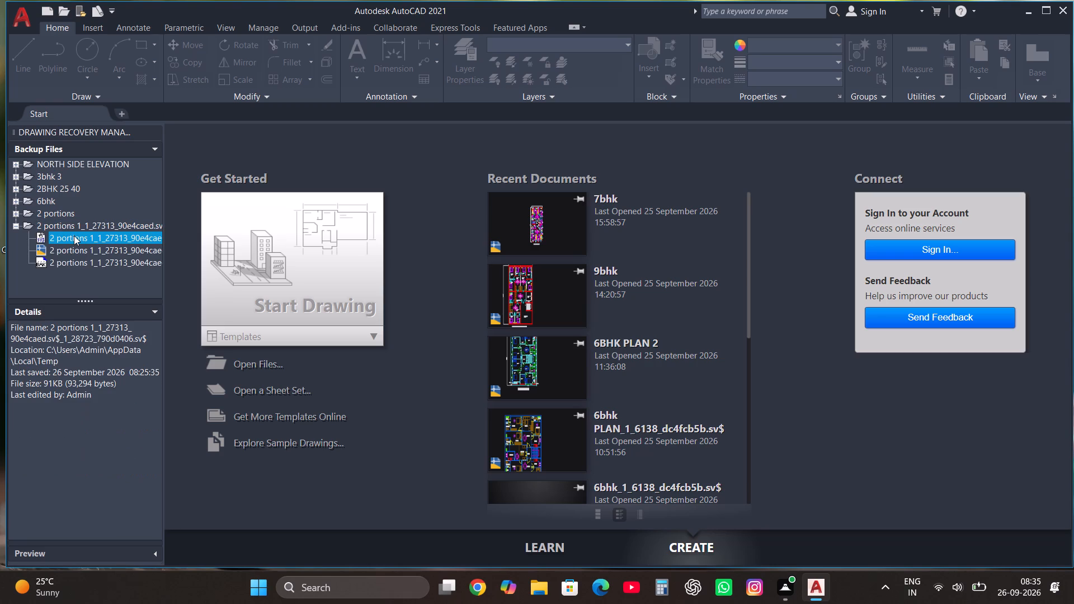
double_click(74, 235)
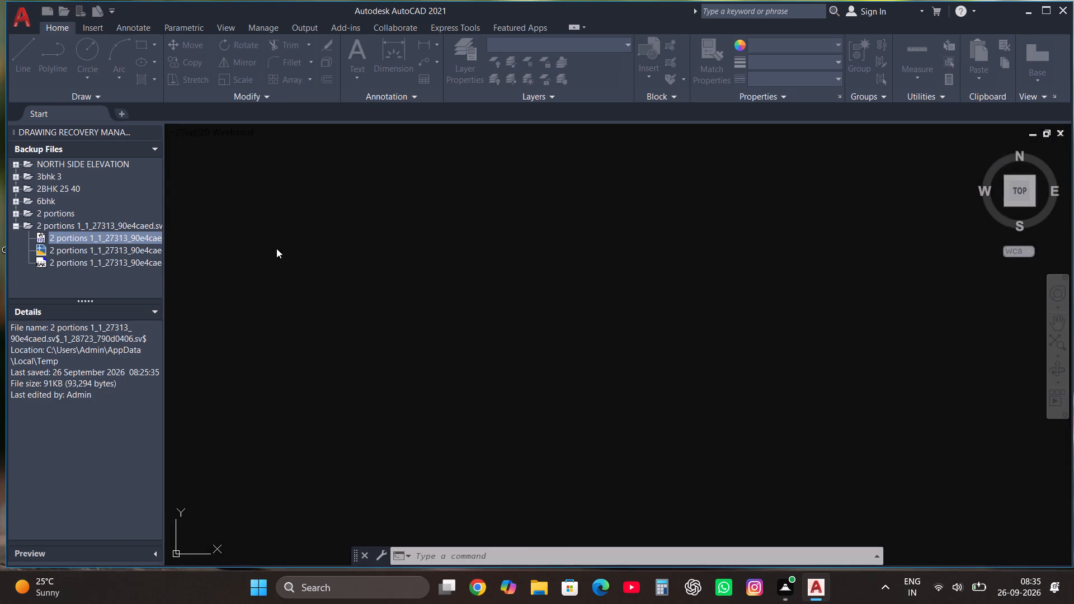
scroll(422, 329, "down", 5)
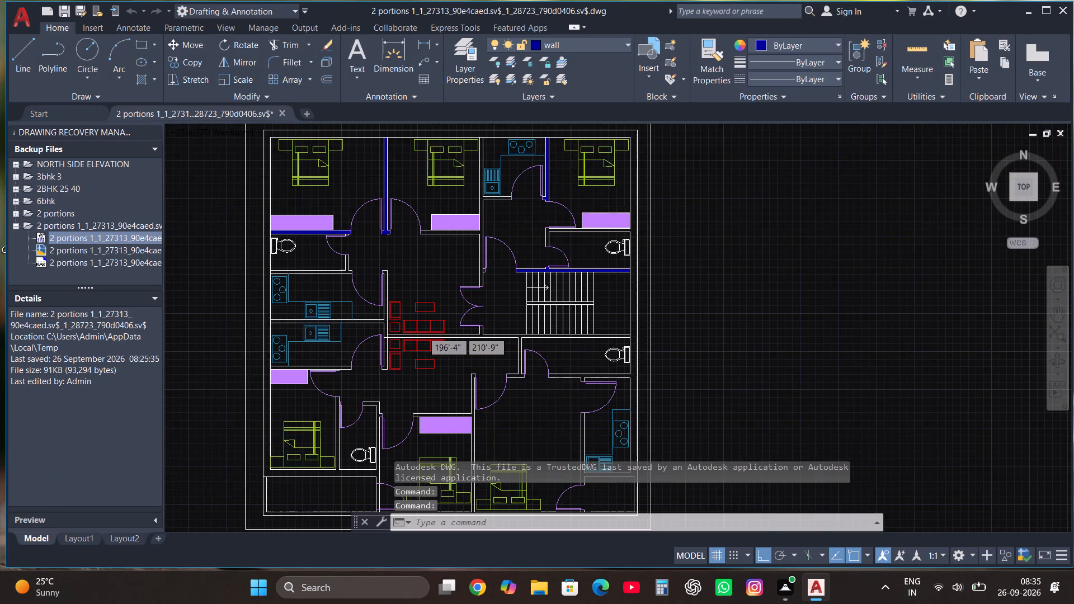
Open the original DWG and BAK versions for comparison, then return to the autosaved drawing and inspect its plan.
double_click(123, 253)
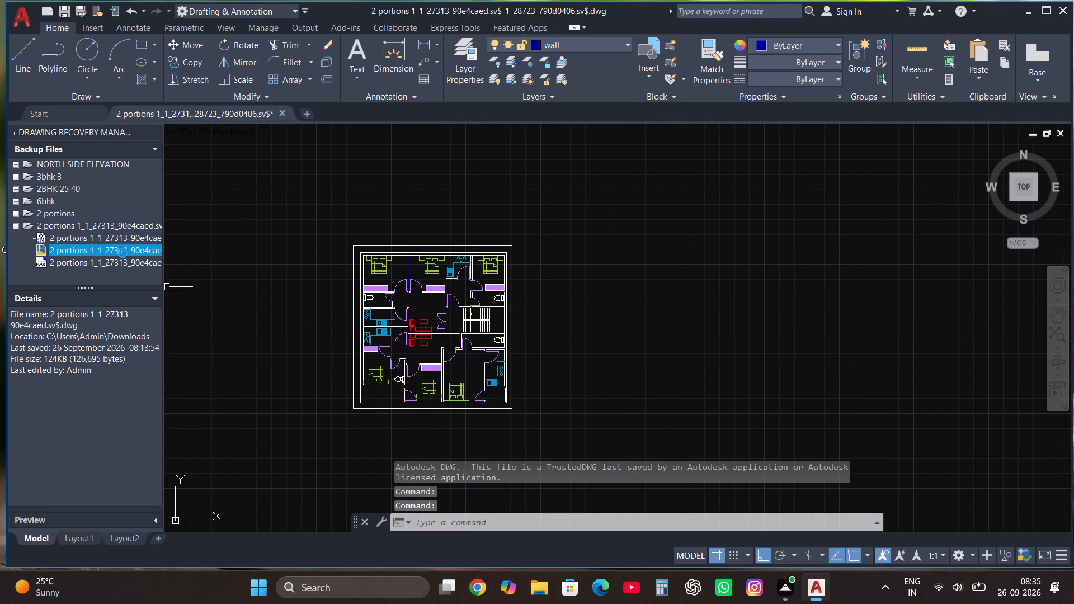
double_click(118, 259)
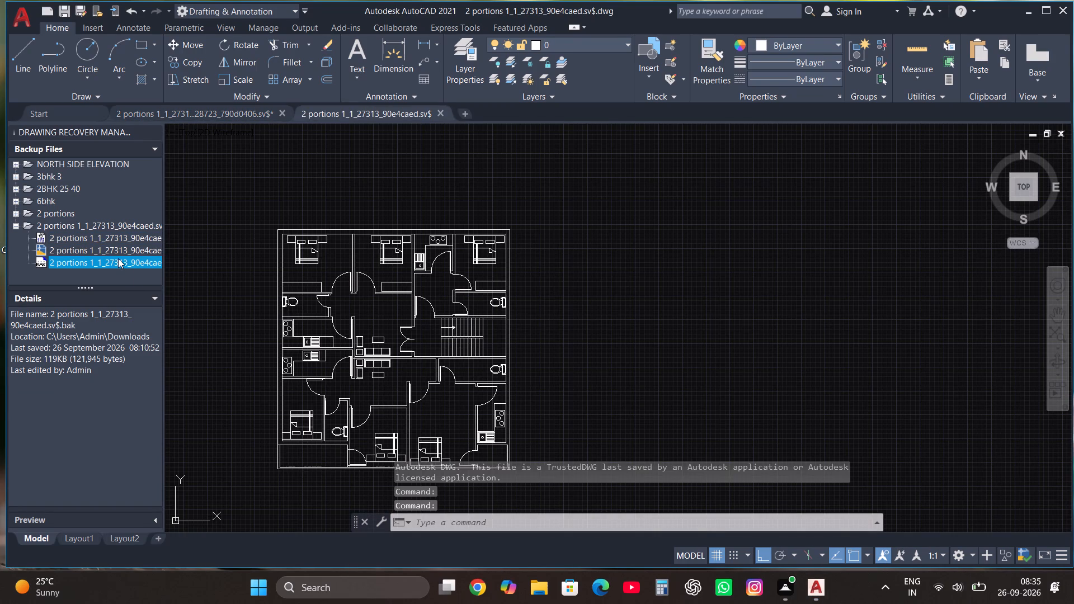
double_click(119, 260)
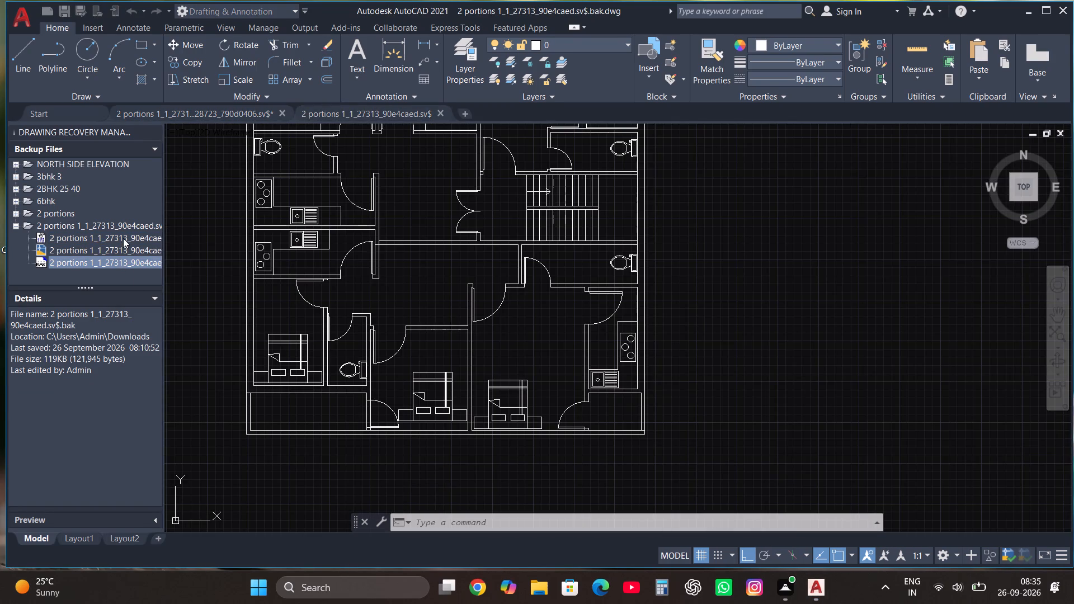
double_click(124, 237)
left_click(124, 235)
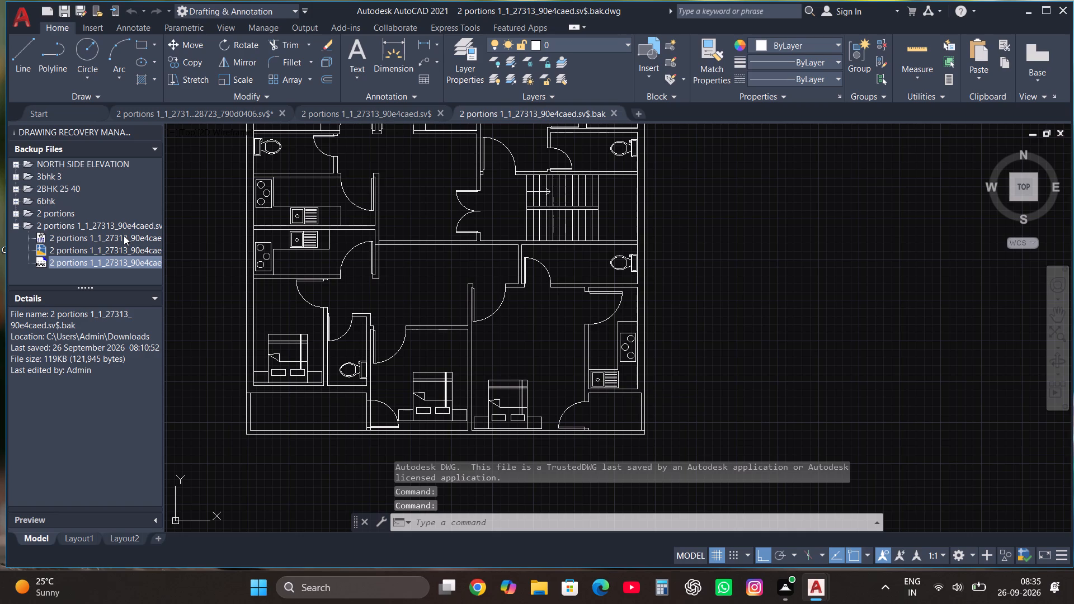
left_click(124, 235)
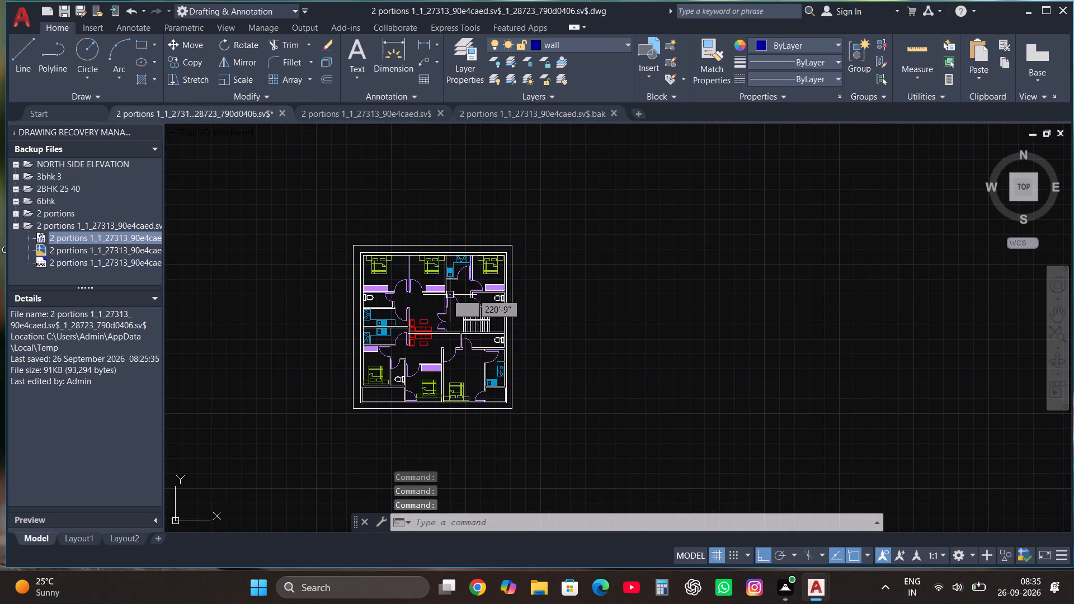
scroll(376, 310, "up", 2)
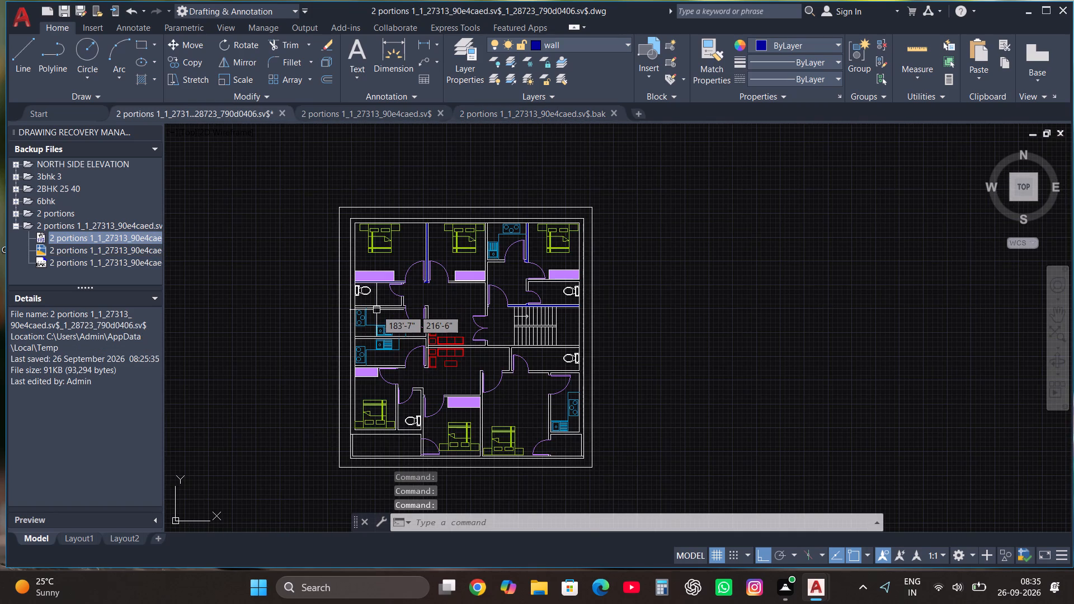
scroll(394, 304, "down", 1)
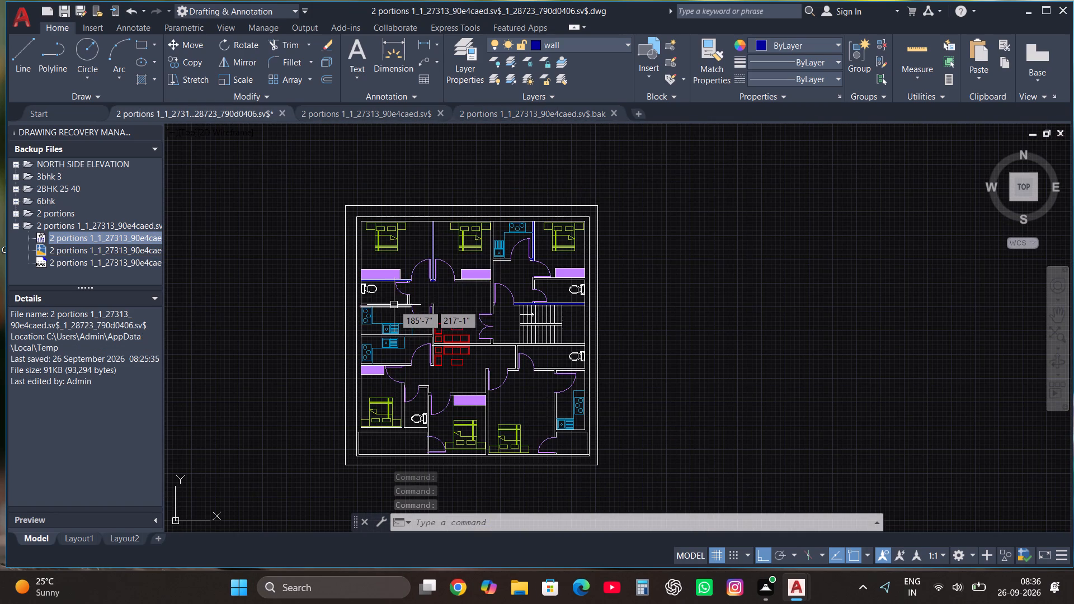
scroll(440, 211, "up", 2)
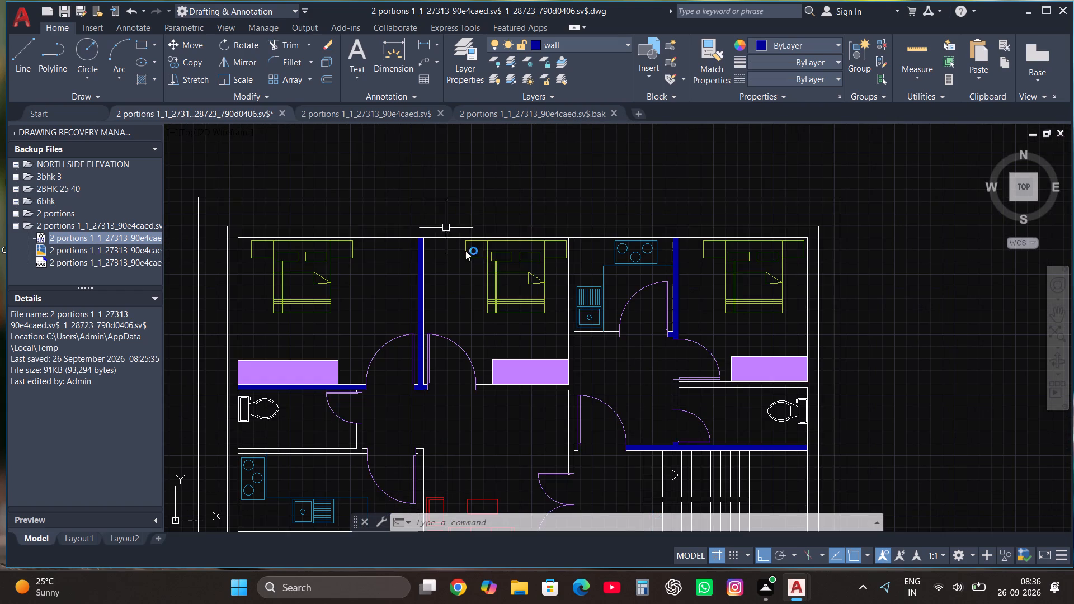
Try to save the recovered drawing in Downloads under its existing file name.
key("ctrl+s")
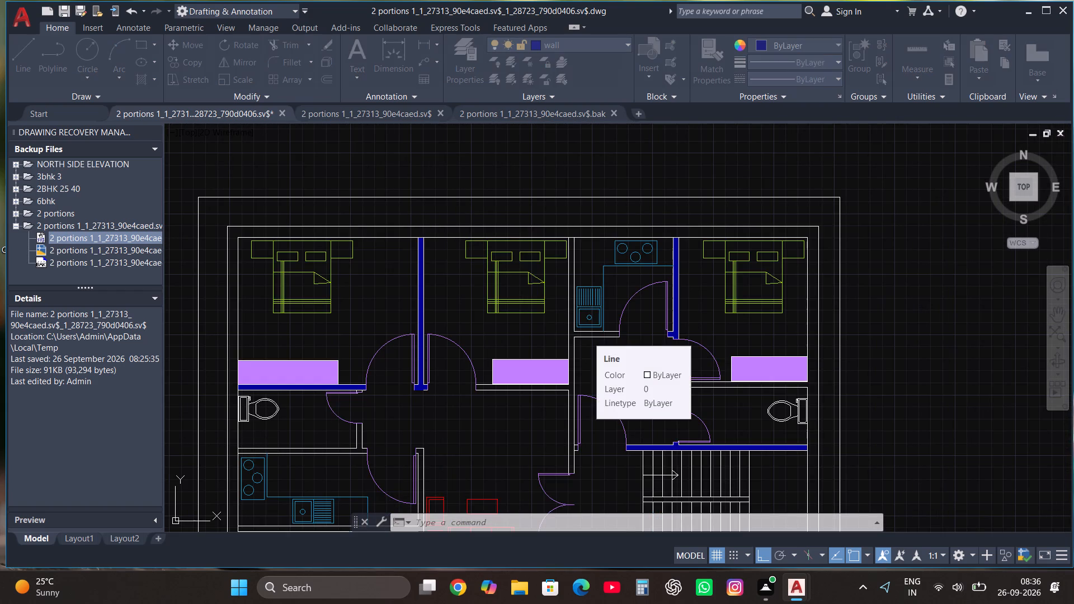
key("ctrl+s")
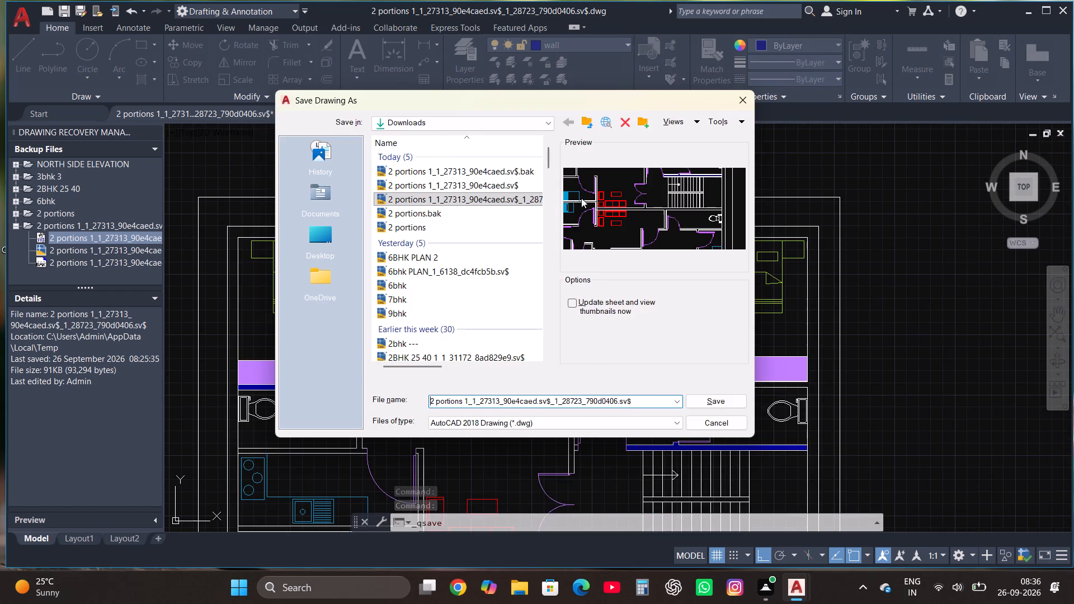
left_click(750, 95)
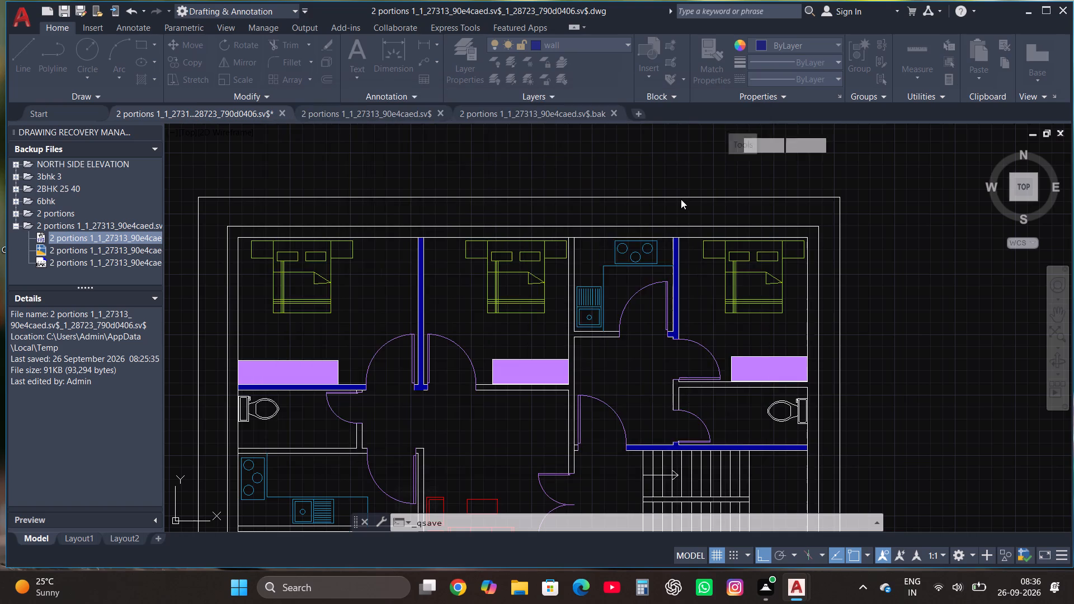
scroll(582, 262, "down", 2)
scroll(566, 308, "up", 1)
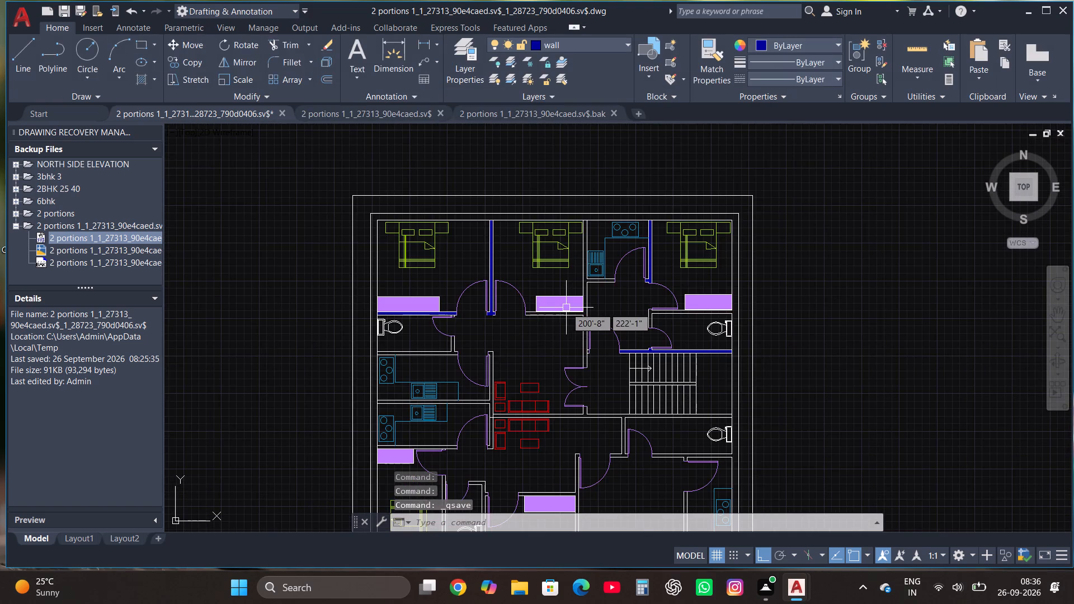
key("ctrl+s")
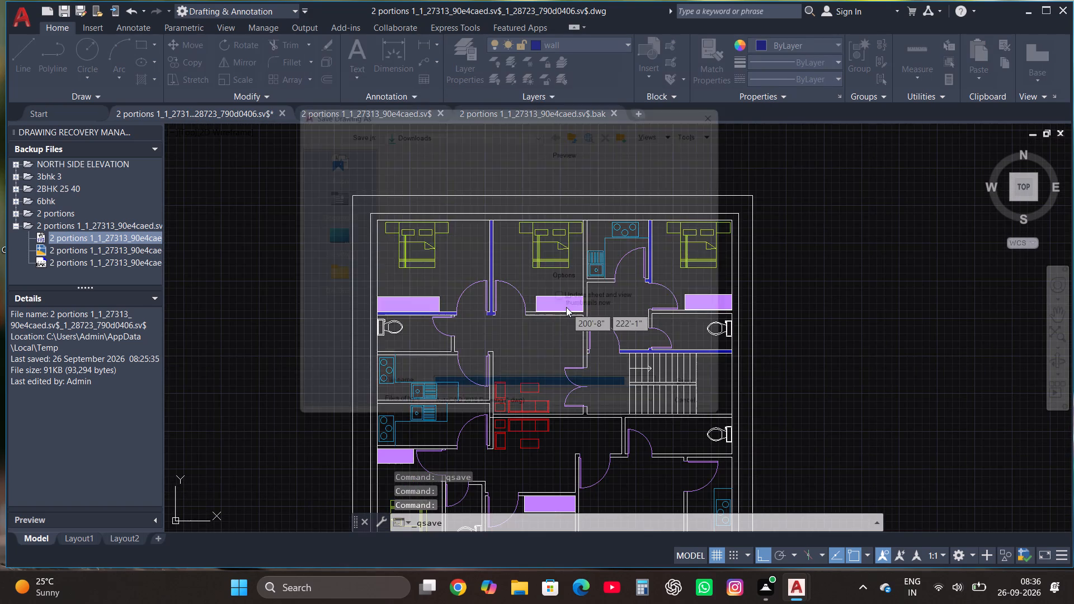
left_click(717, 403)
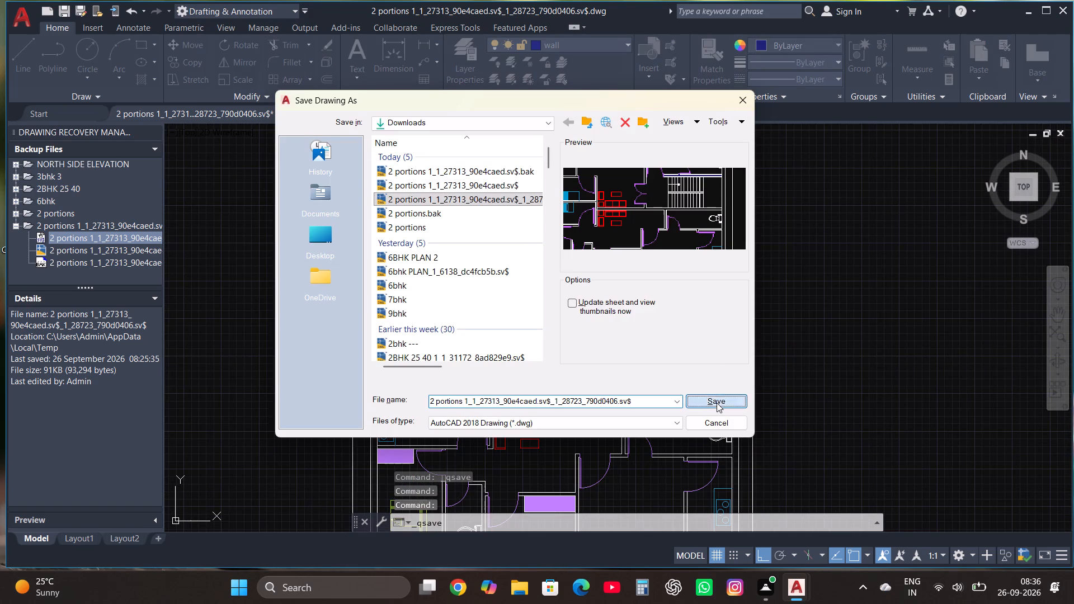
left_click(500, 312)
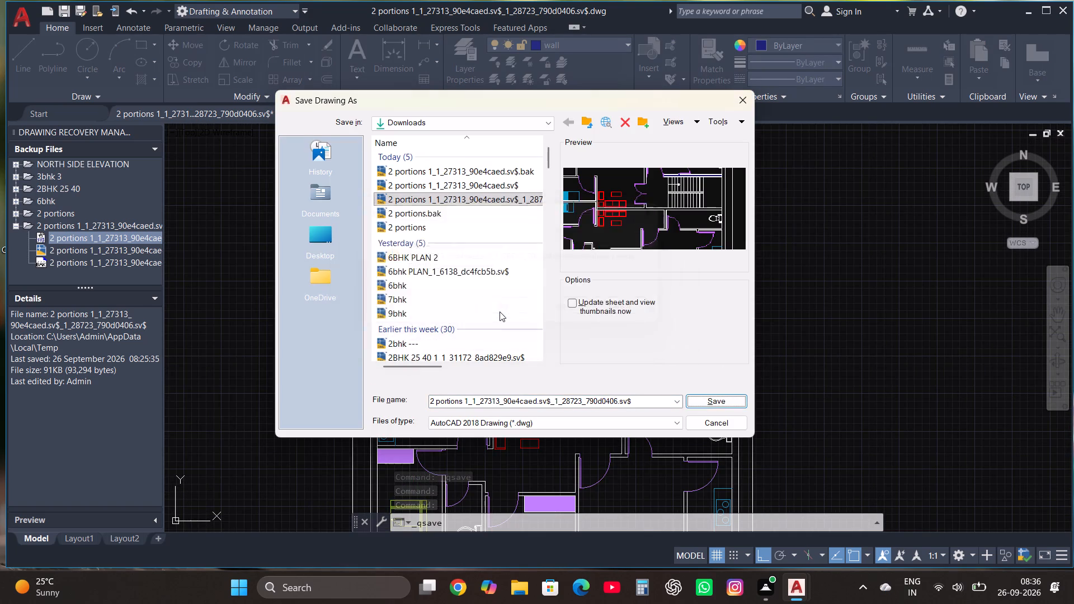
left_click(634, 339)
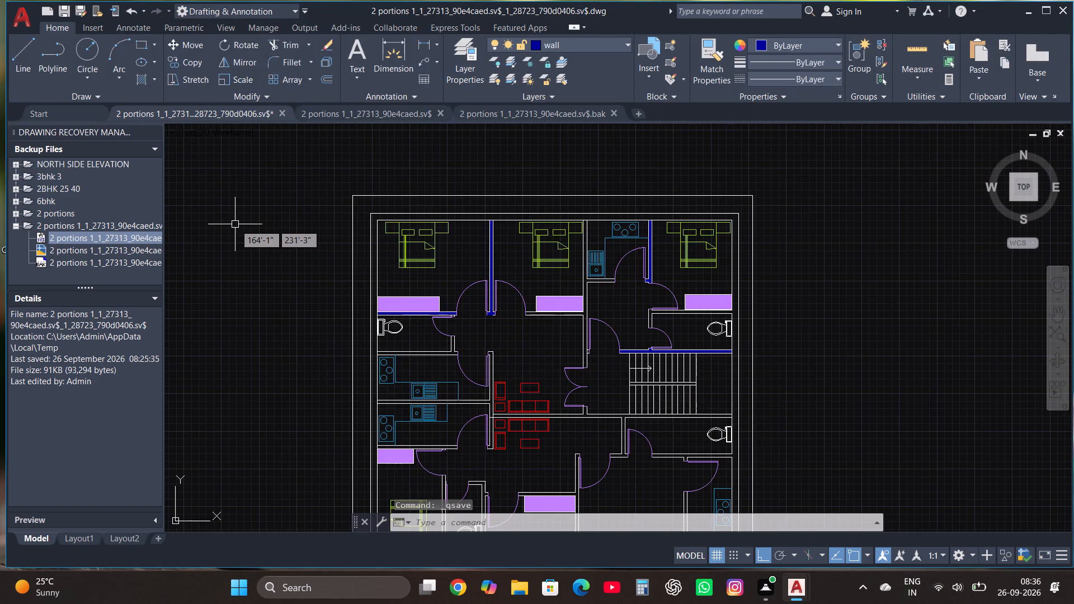
Save the recovered drawing in Downloads, adding two extra spaces after "2 portions" in the file name.
key("ctrl+s")
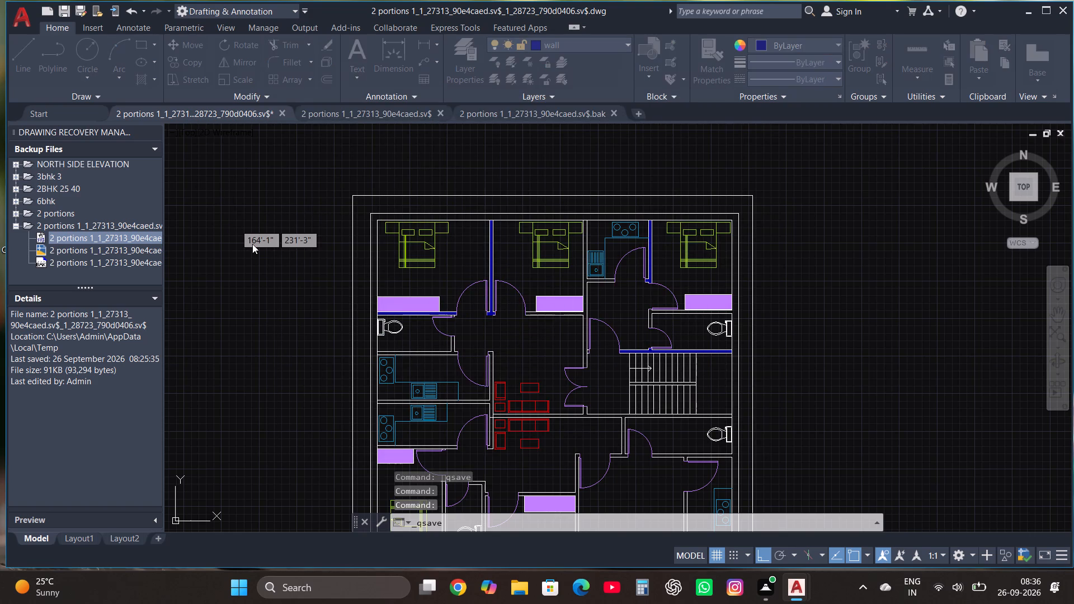
left_click(464, 400)
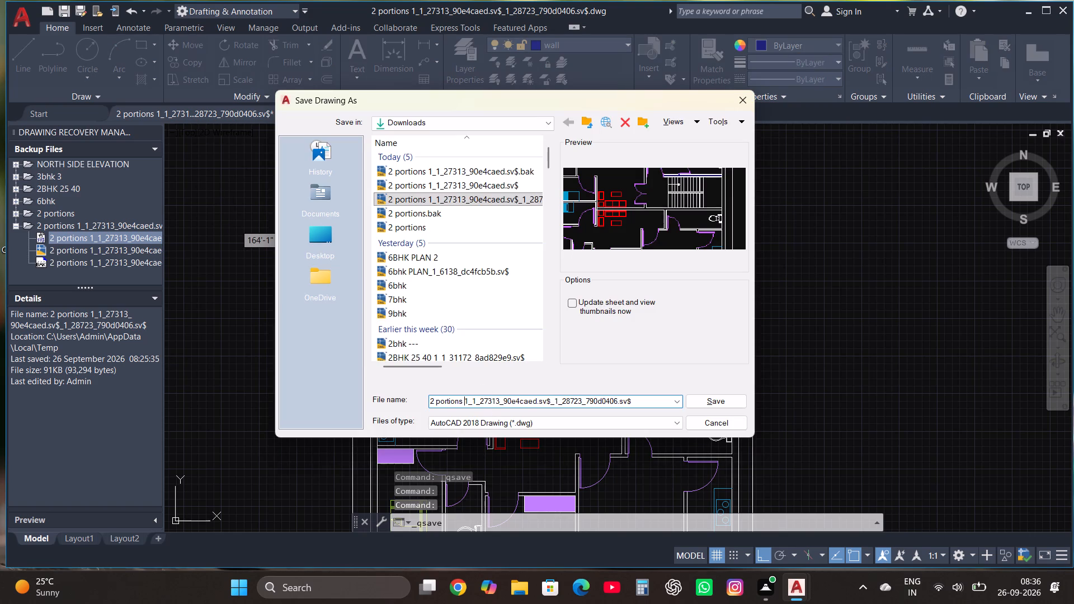
key("space")
key("space")
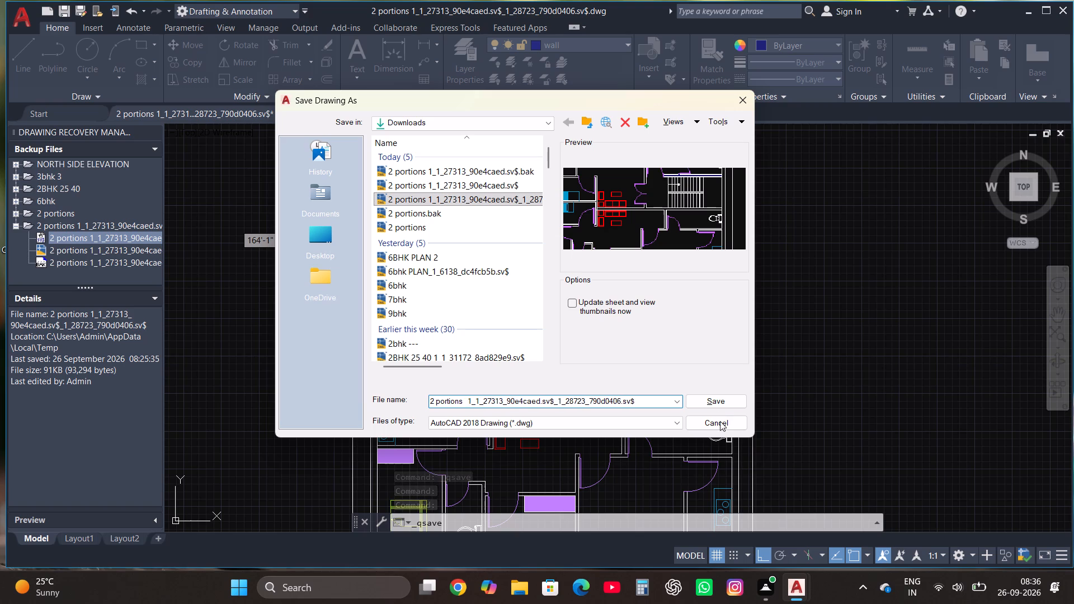
left_click(706, 397)
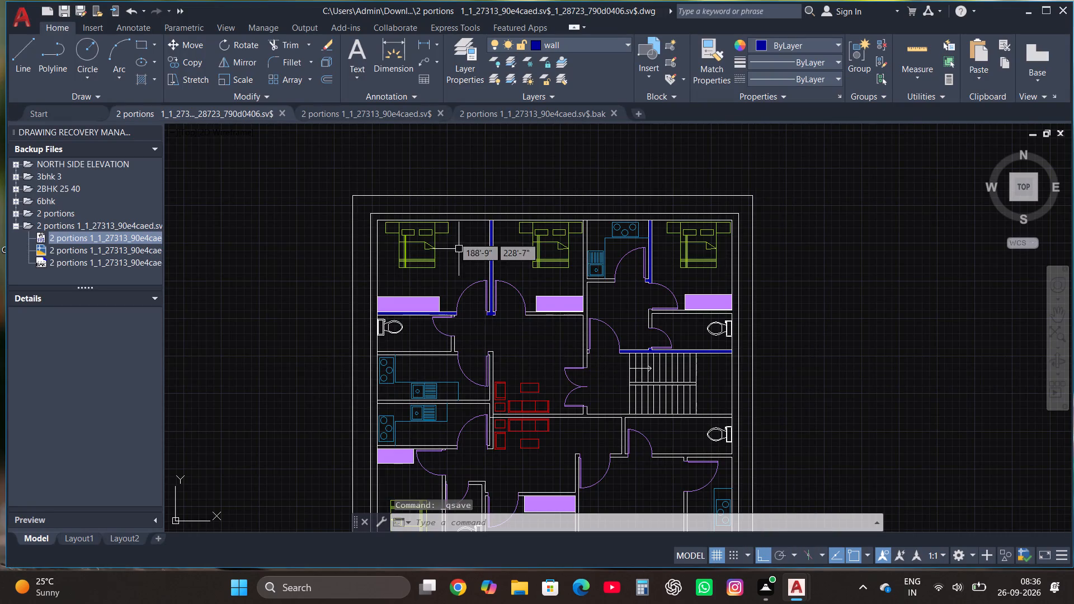
Draw a window in the upper outer wall above the first bedroom's bed: a wall-thick rectangle with a lengthwise centre line.
scroll(432, 215, "up", 2)
left_click(142, 44)
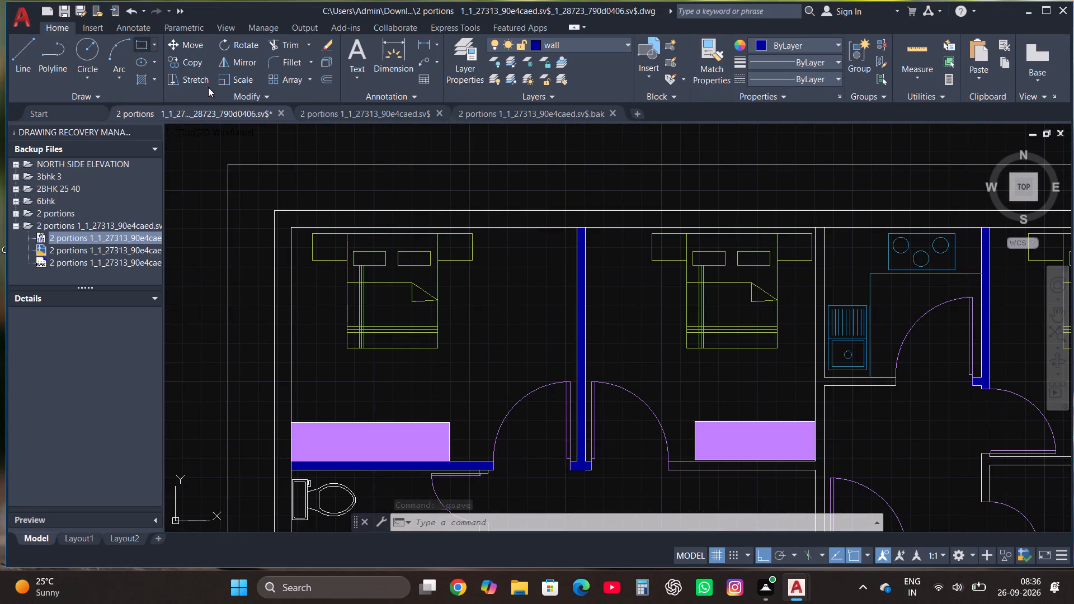
left_click(350, 226)
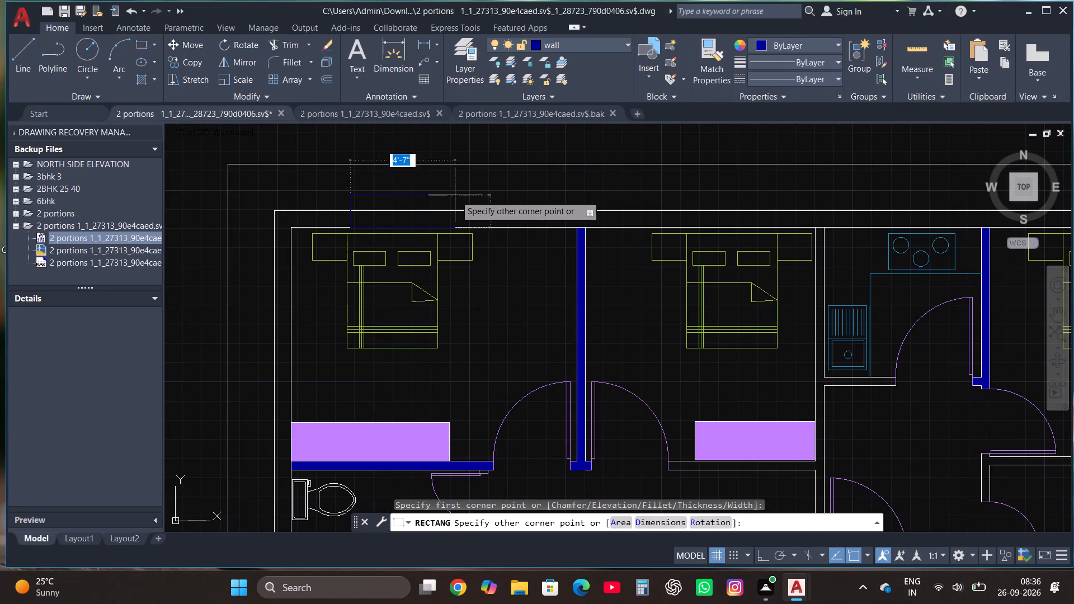
left_click(476, 210)
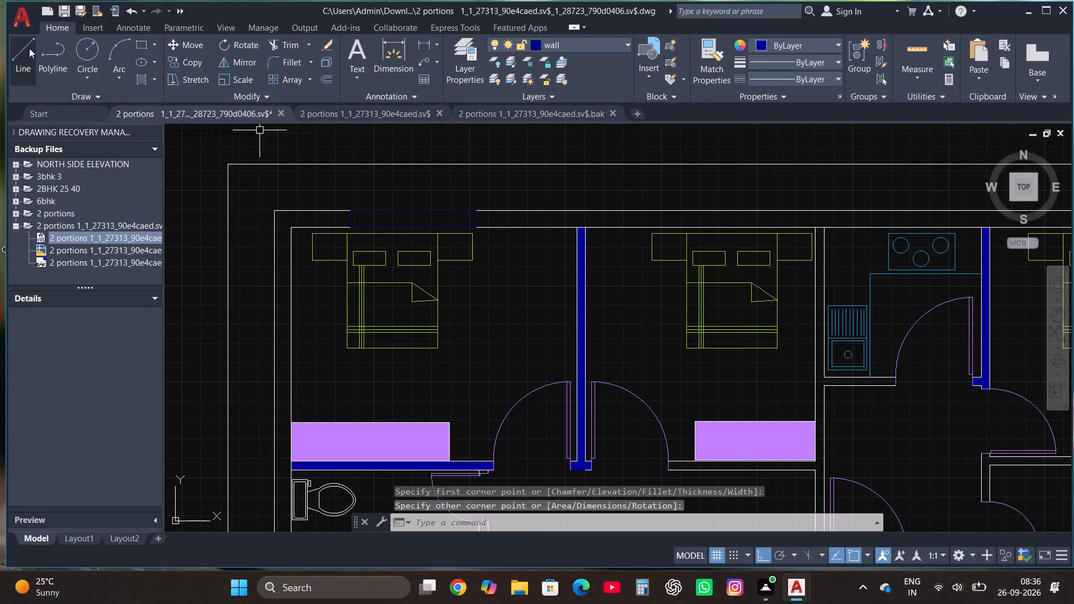
left_click(29, 48)
left_click(350, 221)
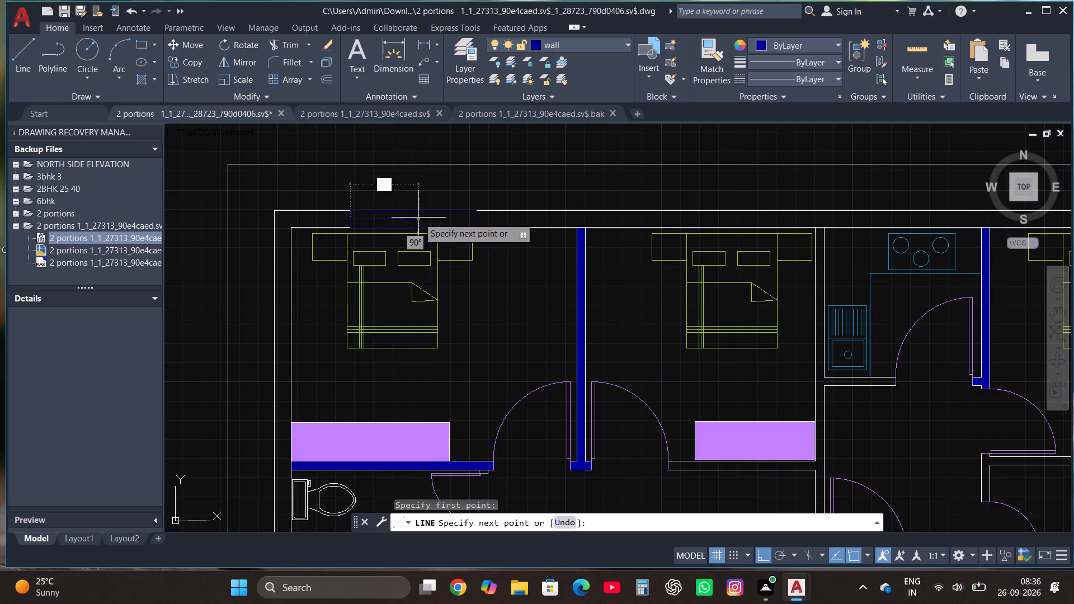
left_click(475, 220)
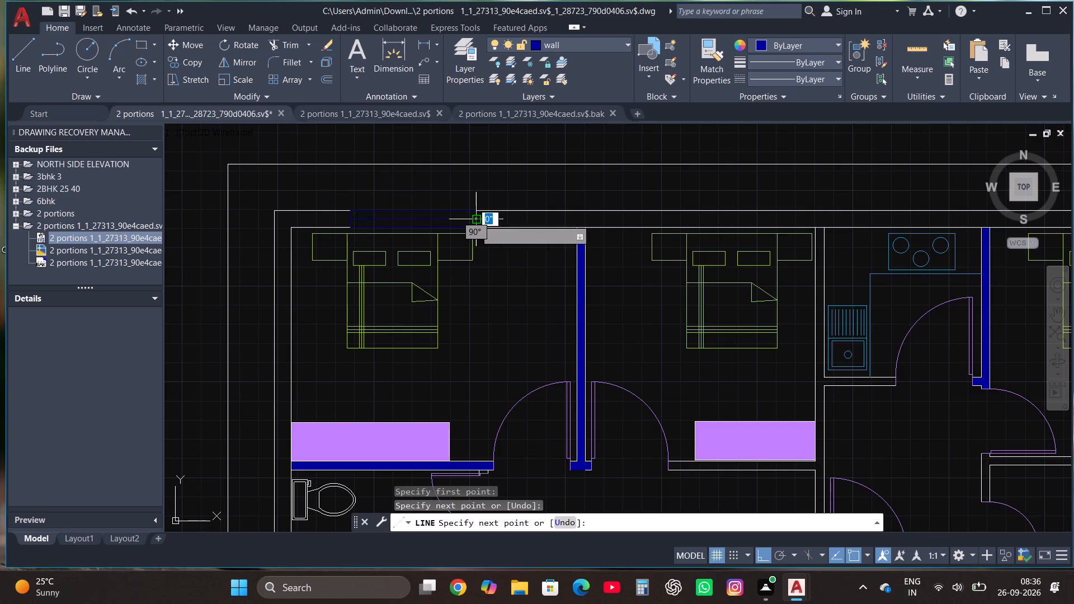
key("Escape")
Copy the window in multiple mode to the upper wall at the second bedroom, kitchen and third bedroom, plus a spare left of the plan.
left_click(337, 242)
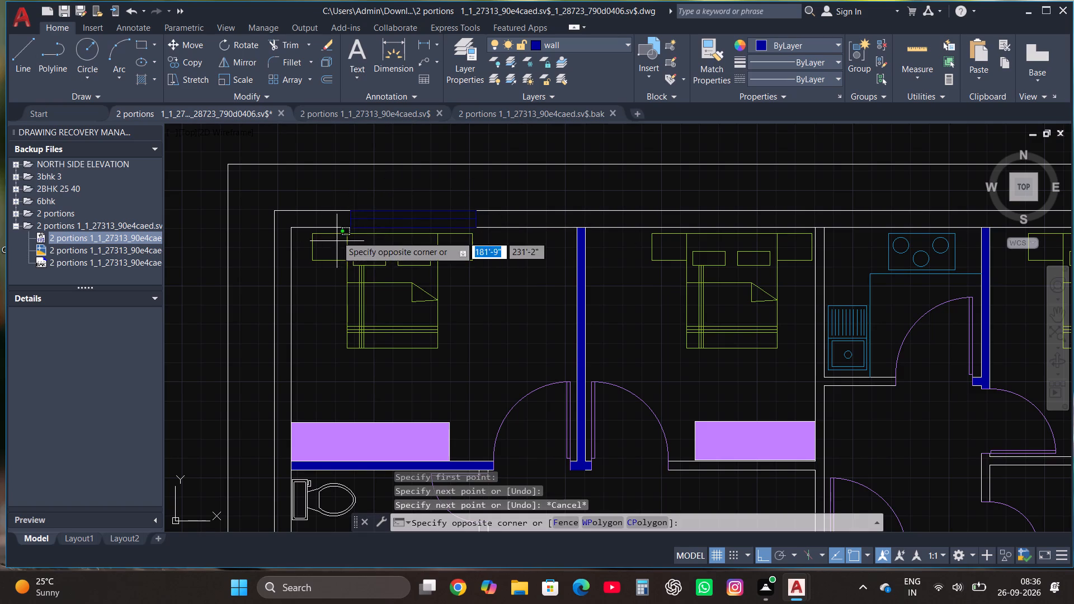
left_click(477, 186)
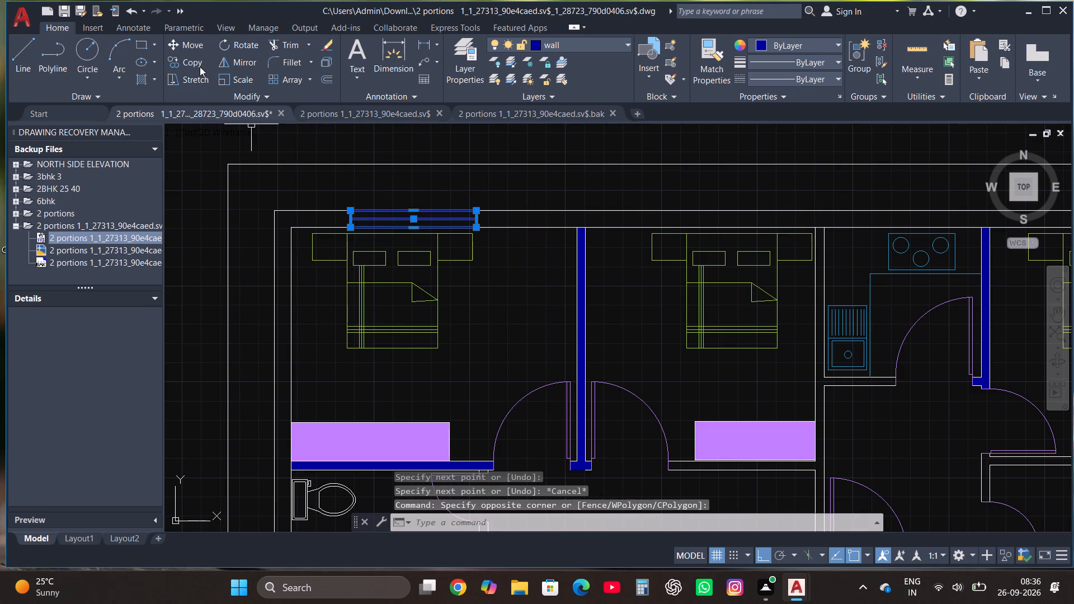
left_click(200, 67)
left_click(669, 522)
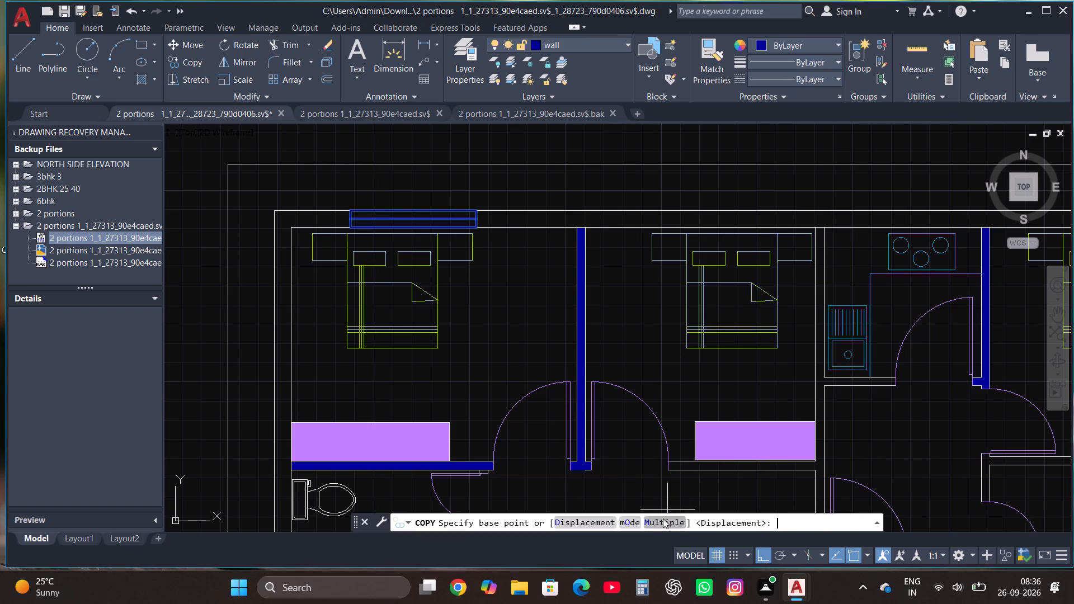
left_click(427, 227)
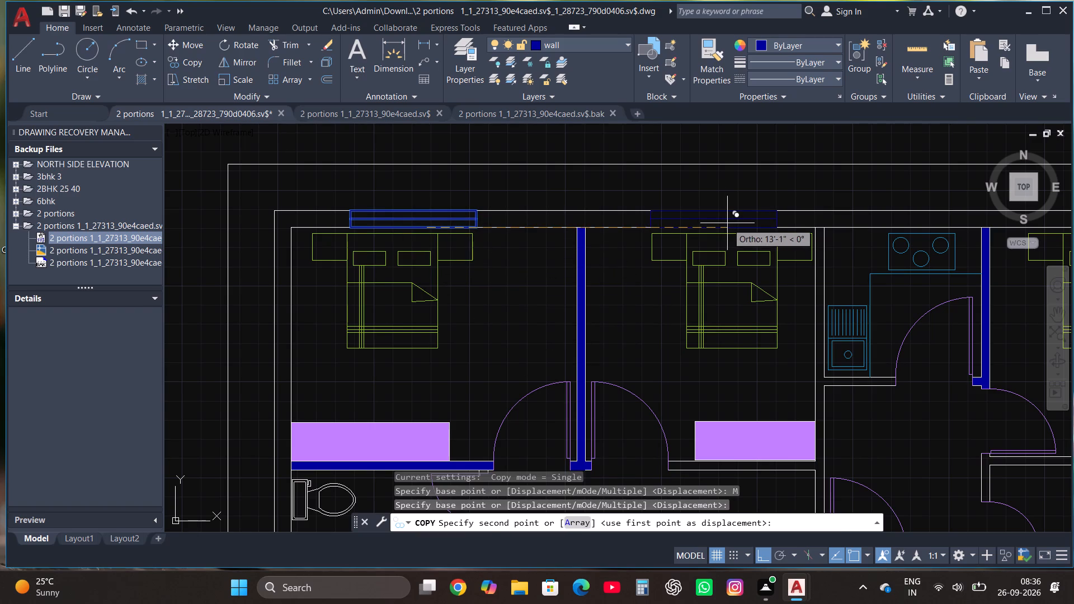
left_click(714, 226)
scroll(714, 226, "down", 1)
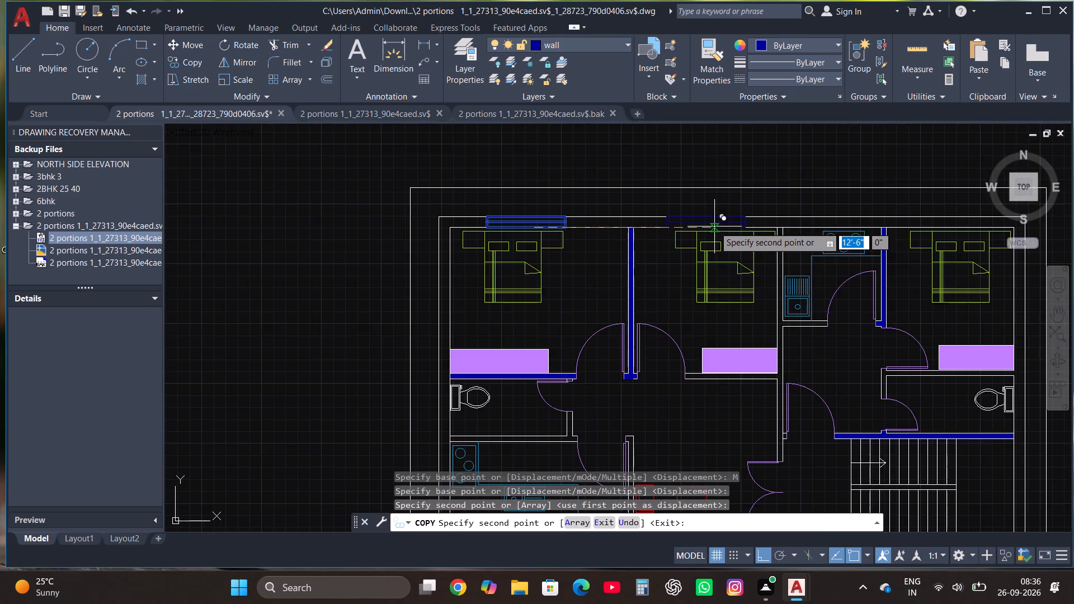
scroll(852, 214, "up", 1)
left_click(831, 221)
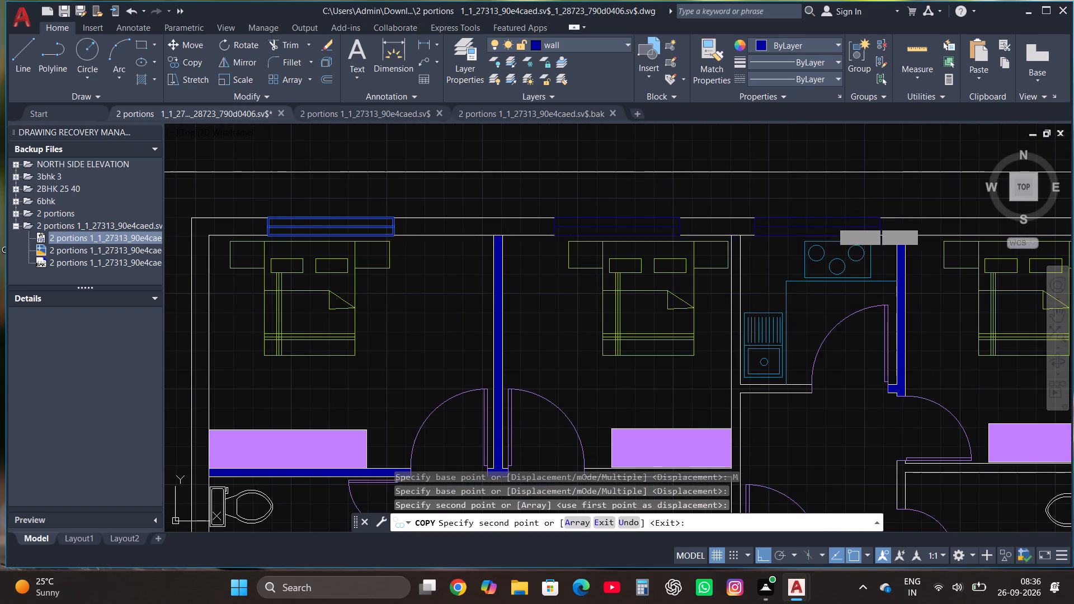
scroll(831, 221, "down", 1)
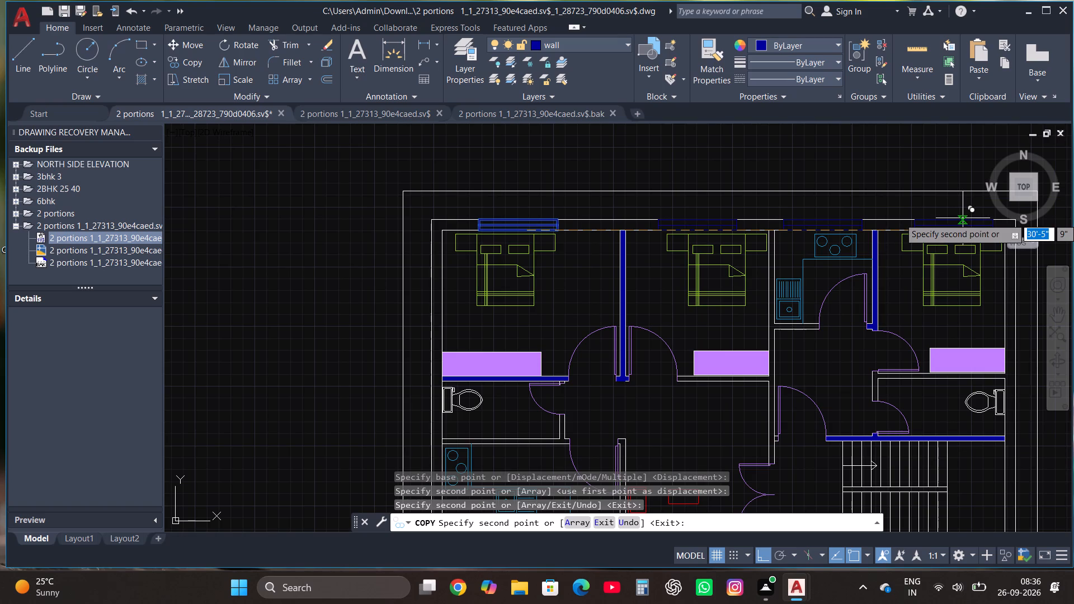
left_click(963, 218)
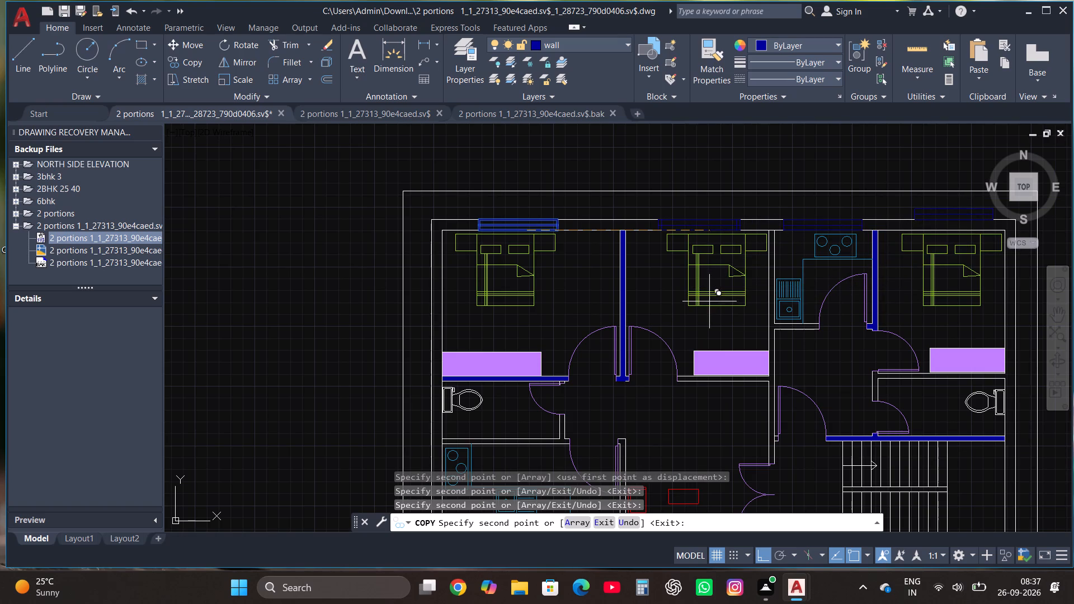
left_click(318, 324)
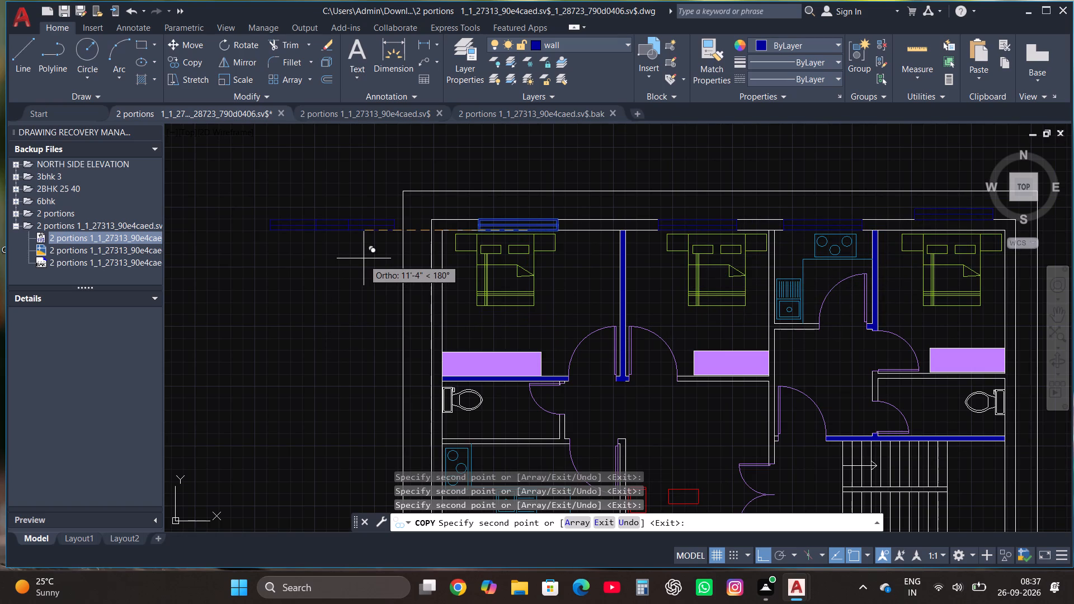
key("Escape")
Rotate the spare window outside the plan by 90 degrees so it stands vertical.
scroll(356, 251, "up", 1)
left_click(357, 247)
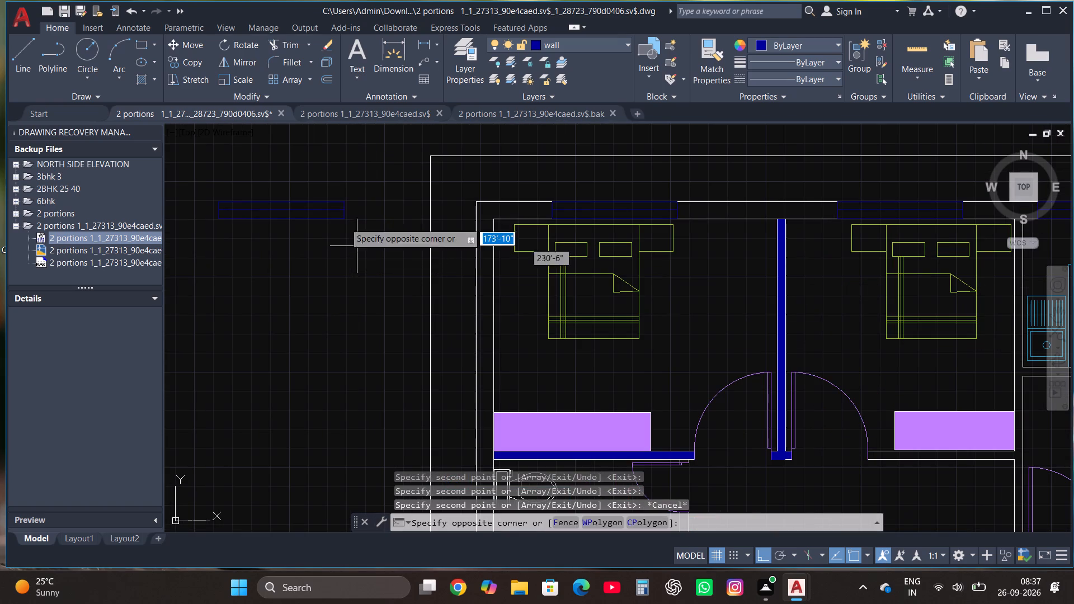
left_click(207, 185)
left_click(251, 39)
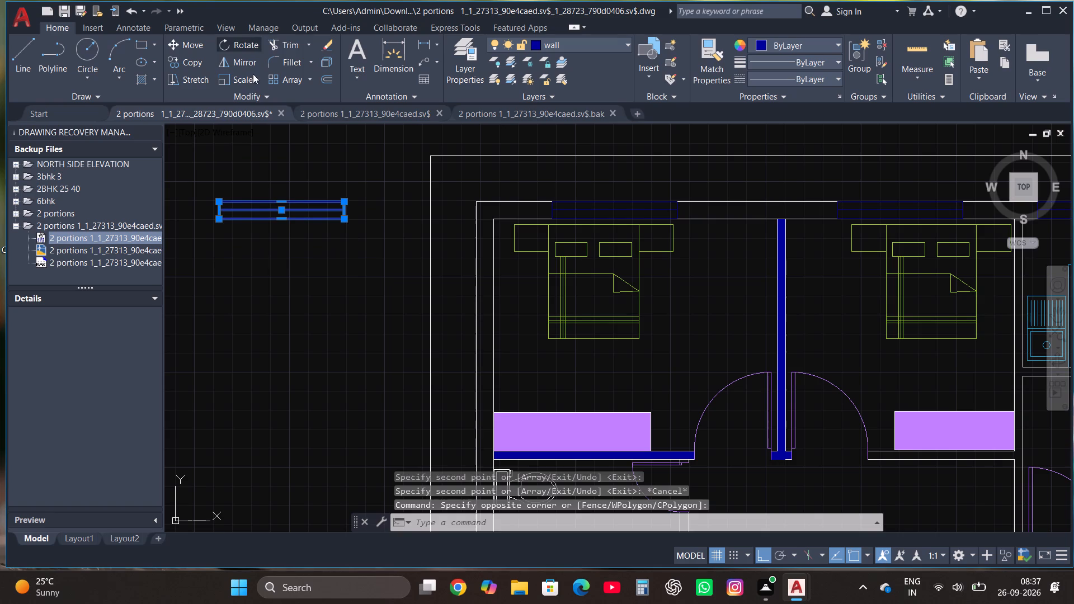
left_click(285, 207)
left_click(286, 294)
Copy the vertical window in multiple mode, with Ortho off, into the left outer wall at the upper and lower bedrooms.
left_click_drag(324, 309, 324, 306)
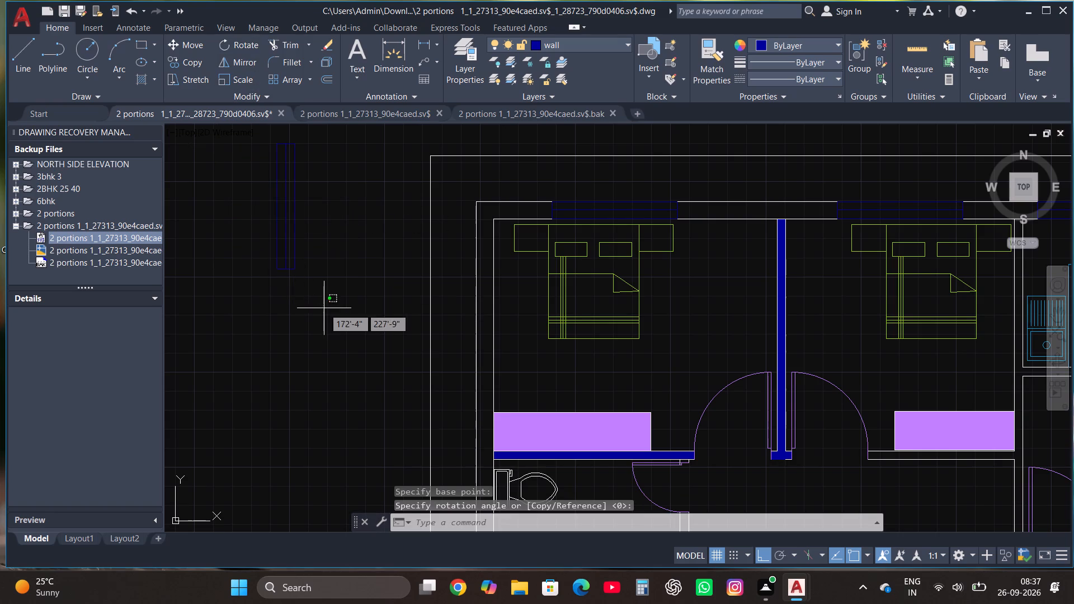
left_click_drag(324, 306, 324, 304)
left_click(254, 138)
left_click(192, 55)
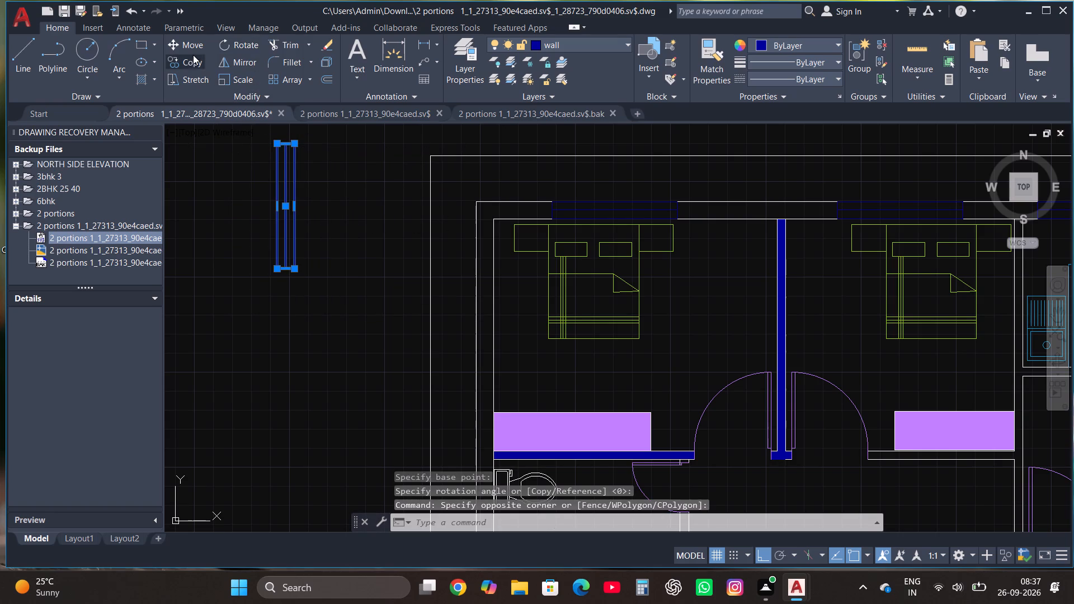
left_click(663, 522)
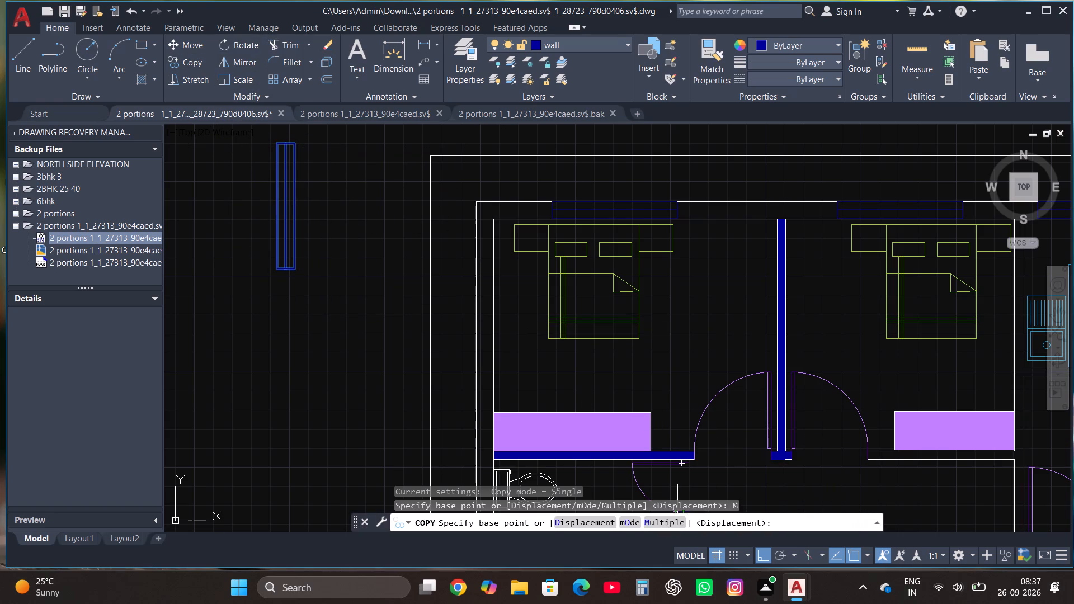
left_click(298, 138)
key("F8")
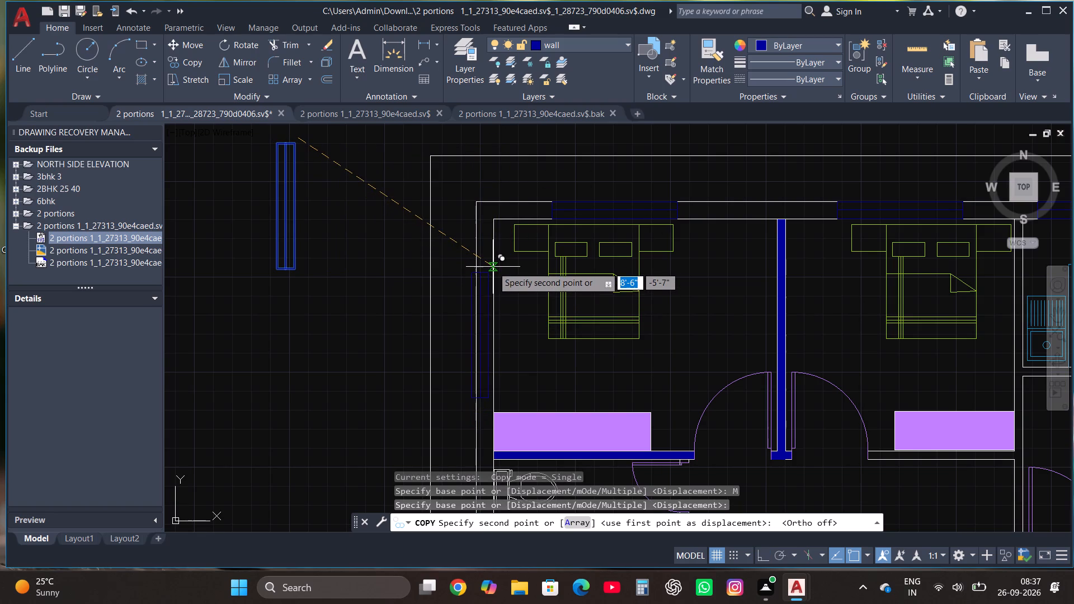
left_click(497, 265)
scroll(506, 208, "down", 2)
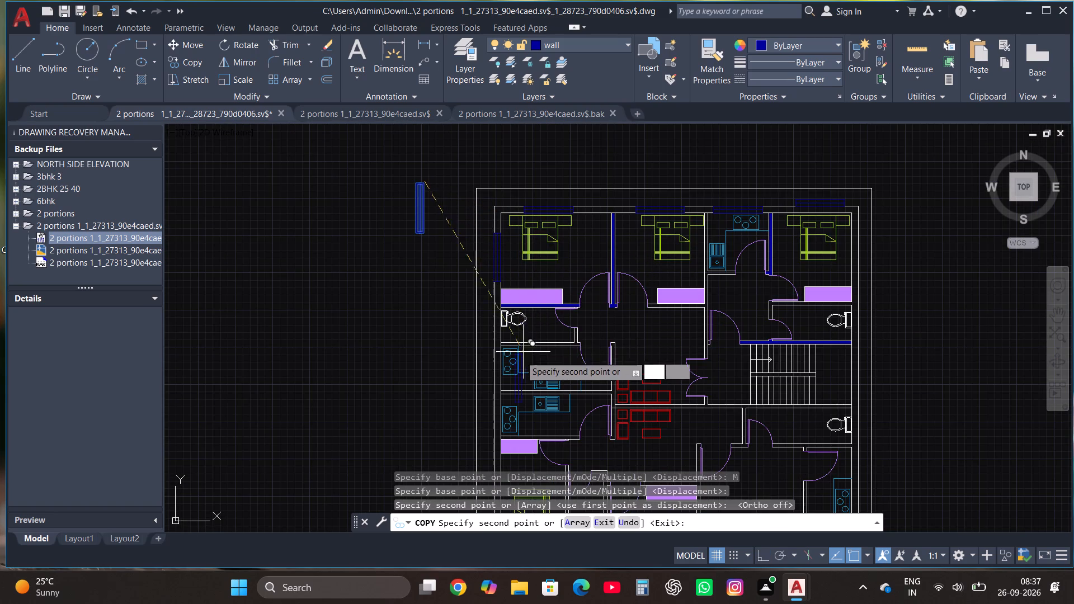
scroll(505, 362, "up", 3)
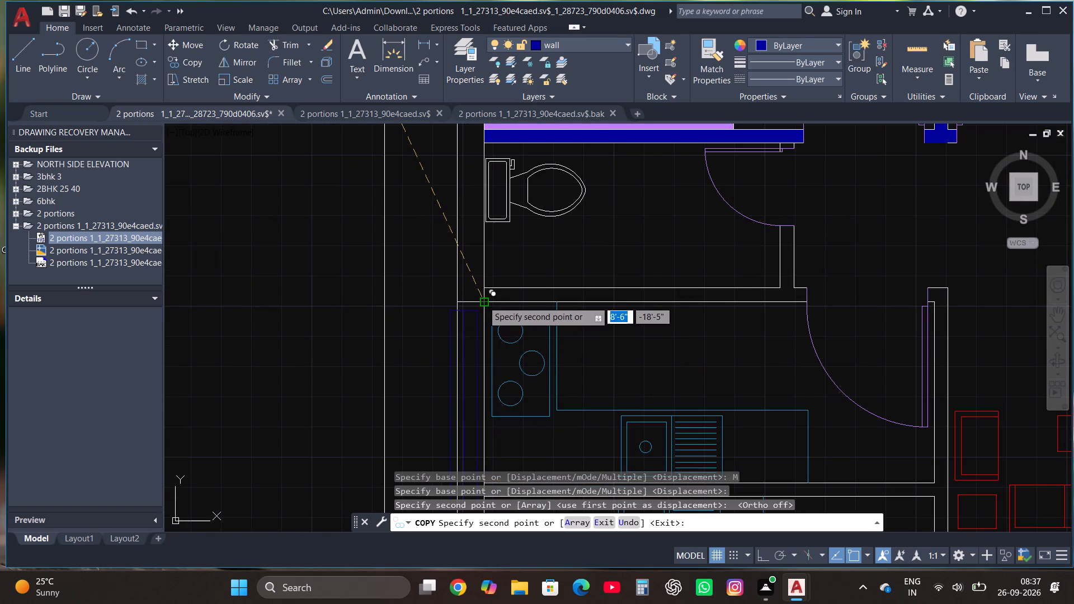
scroll(492, 296, "down", 4)
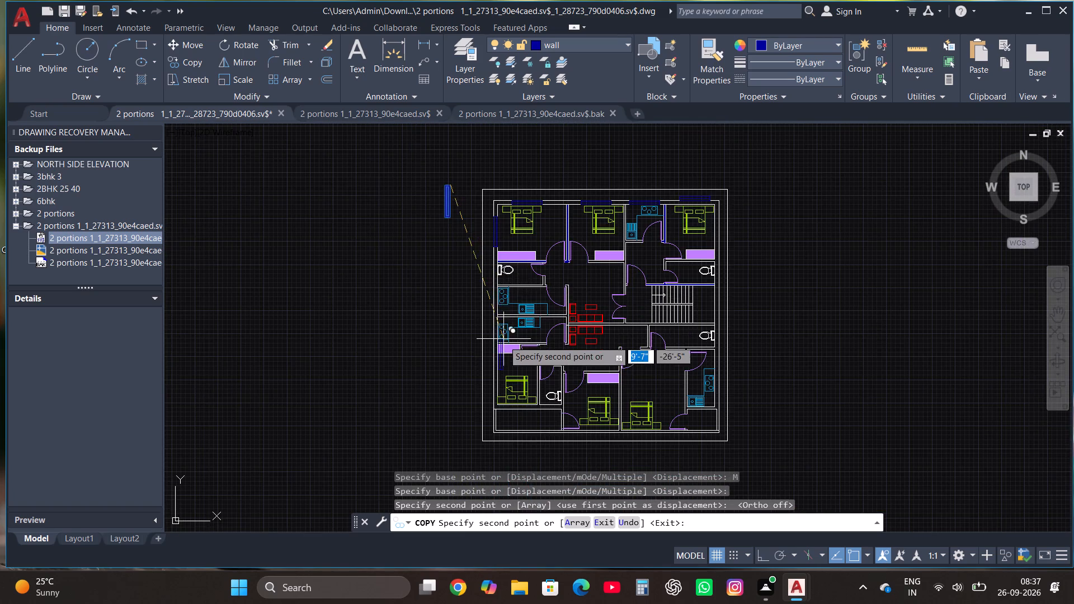
scroll(501, 361, "up", 2)
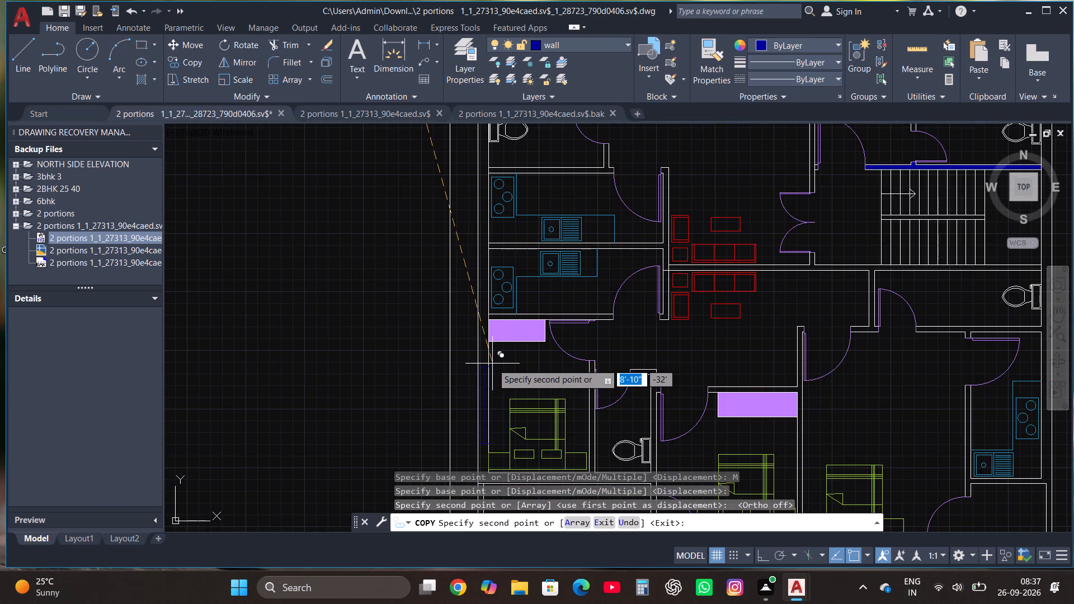
left_click(491, 362)
scroll(478, 249, "down", 1)
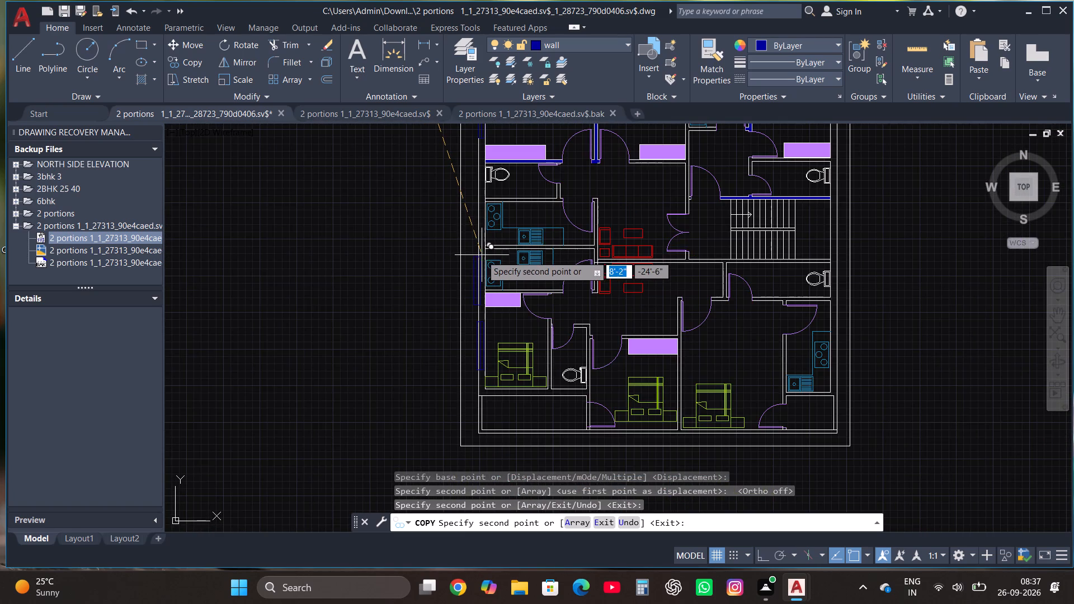
Place more copies of the vertical window in the right outer wall at the lower kitchen, the staircase and the upper bedroom.
scroll(847, 339, "up", 2)
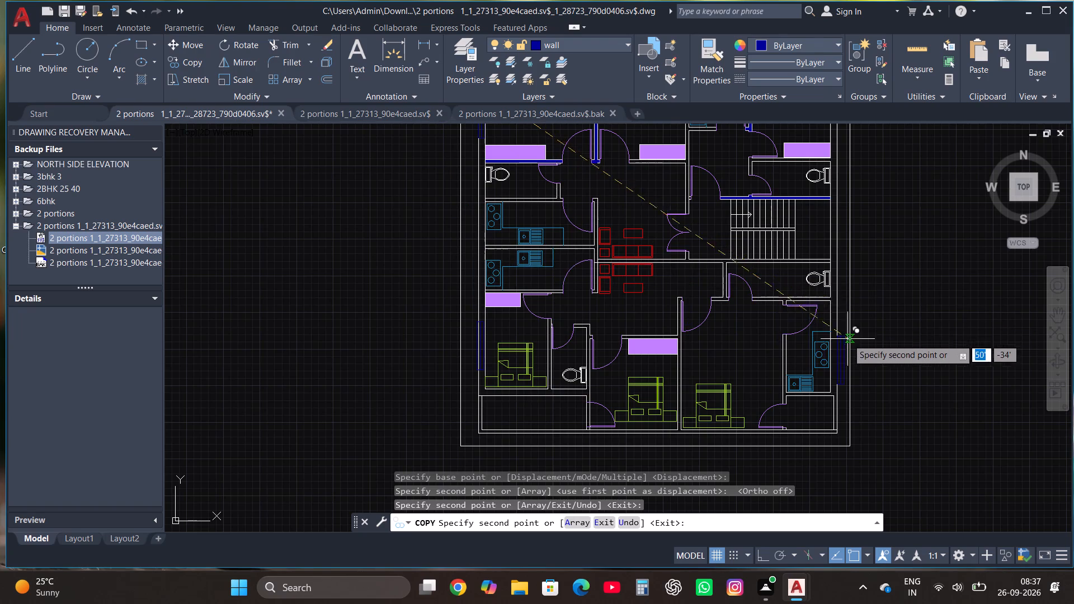
scroll(847, 339, "up", 2)
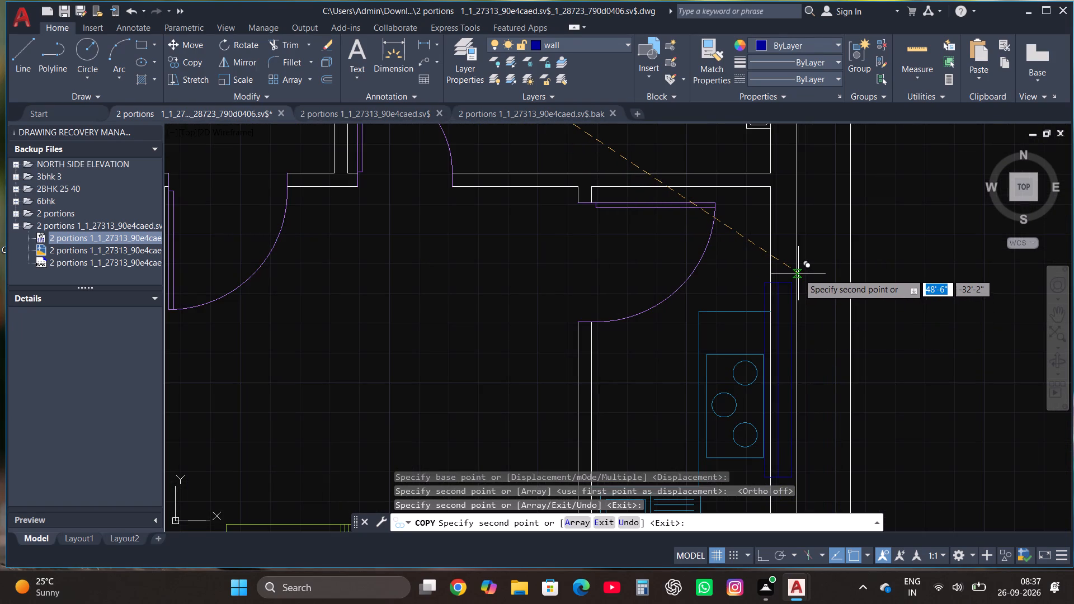
left_click(802, 262)
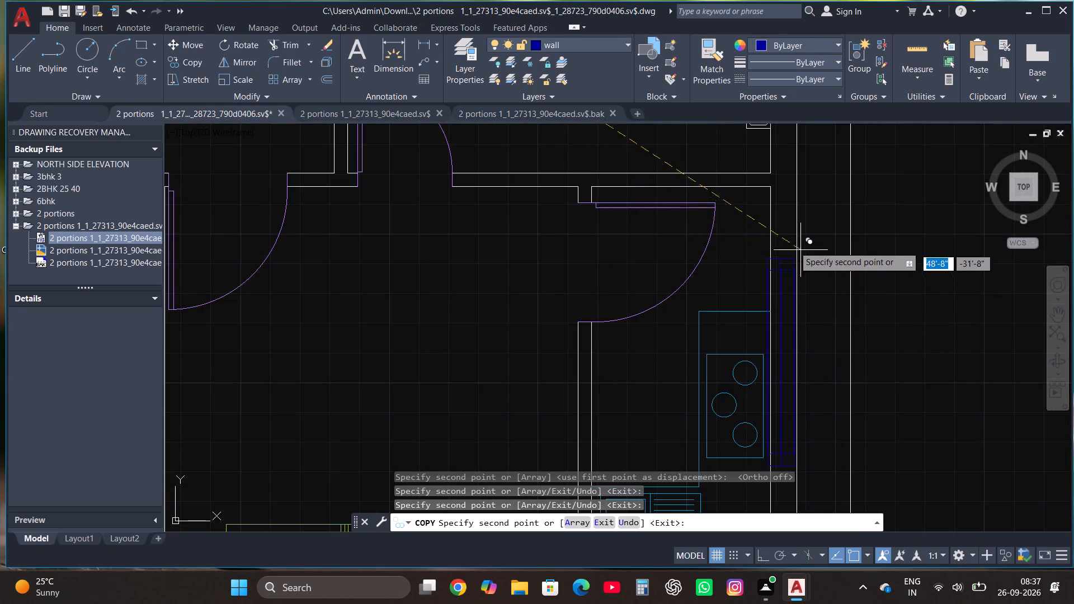
scroll(714, 269, "down", 5)
scroll(734, 239, "up", 3)
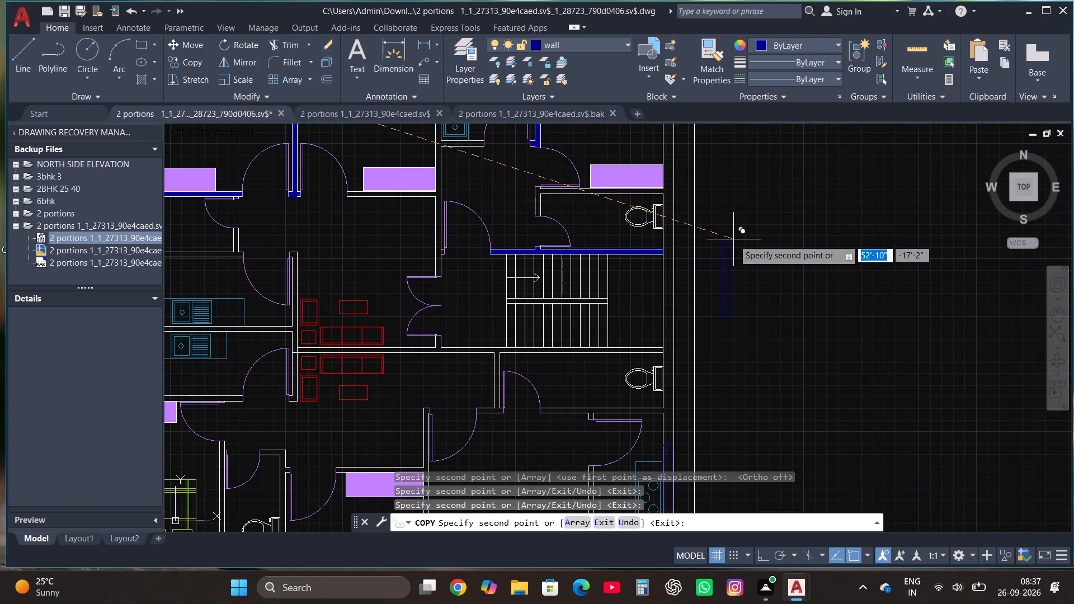
scroll(695, 244, "up", 2)
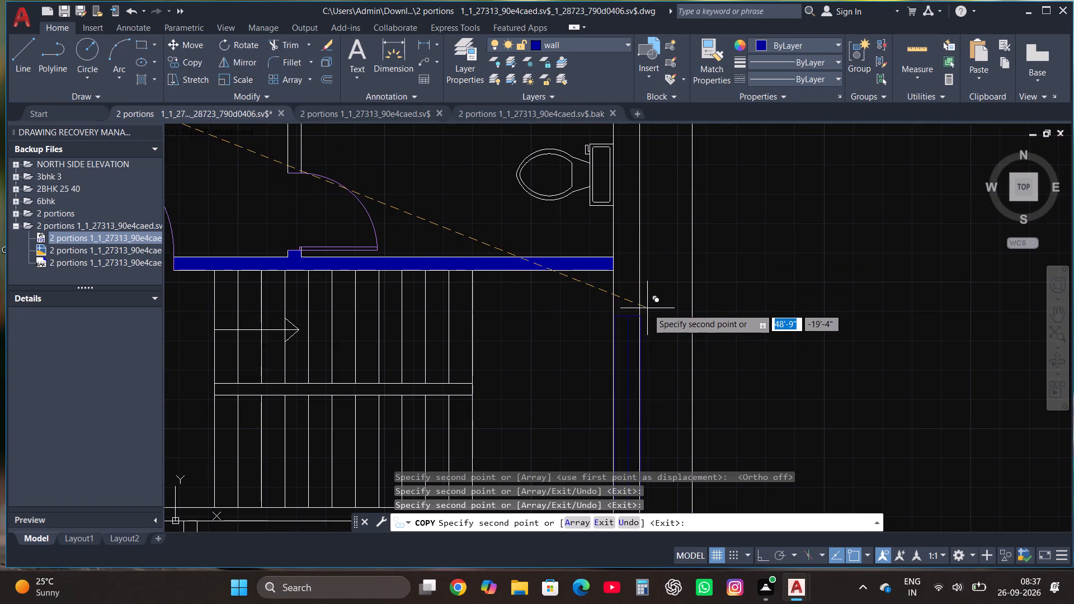
left_click(647, 310)
scroll(660, 282, "down", 4)
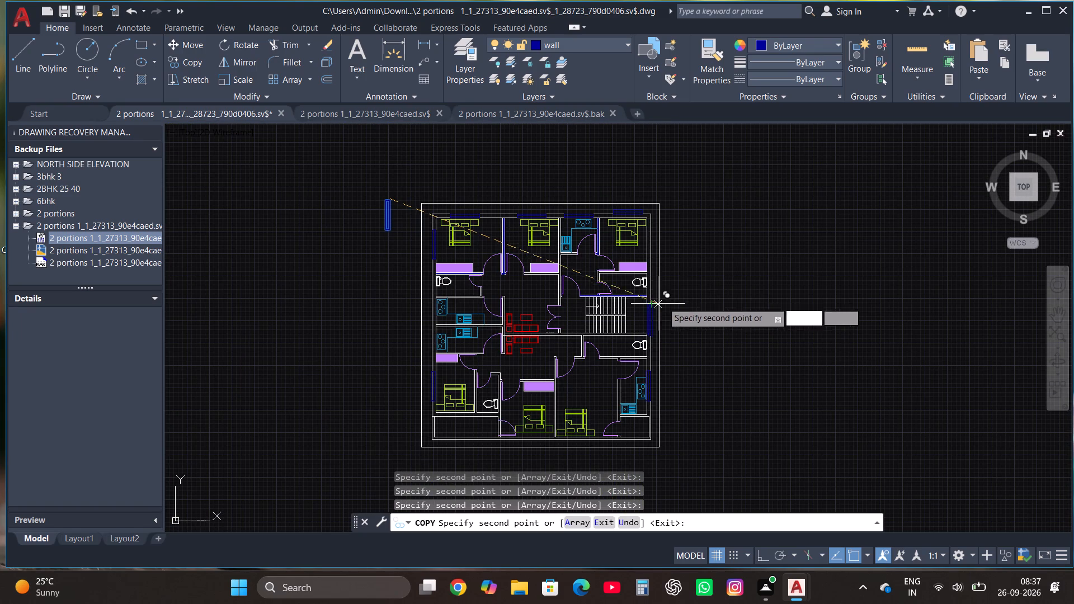
scroll(668, 223, "up", 3)
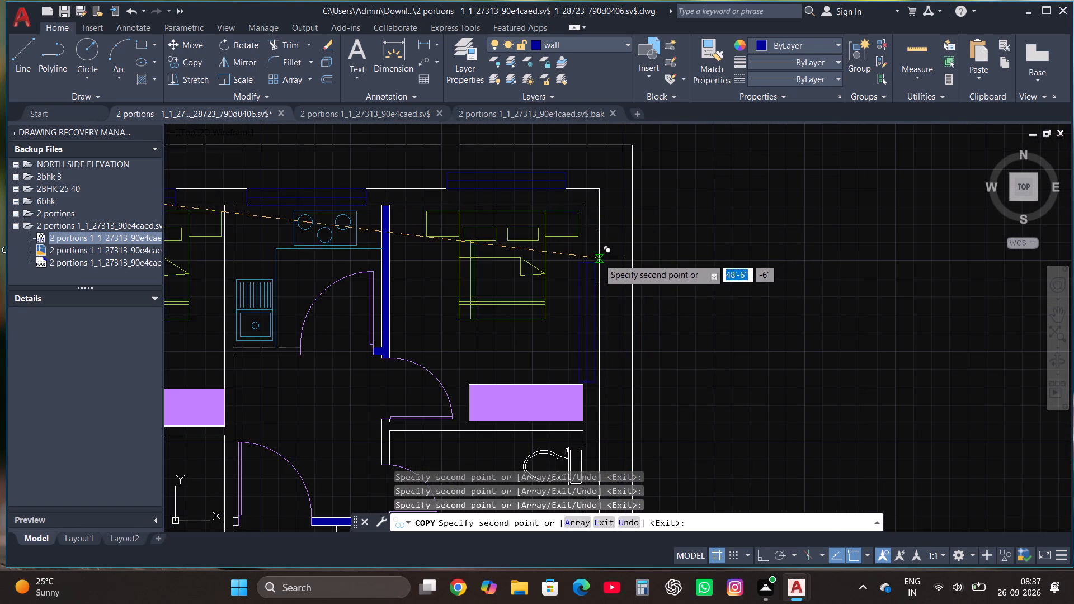
left_click_drag(604, 253, 610, 254)
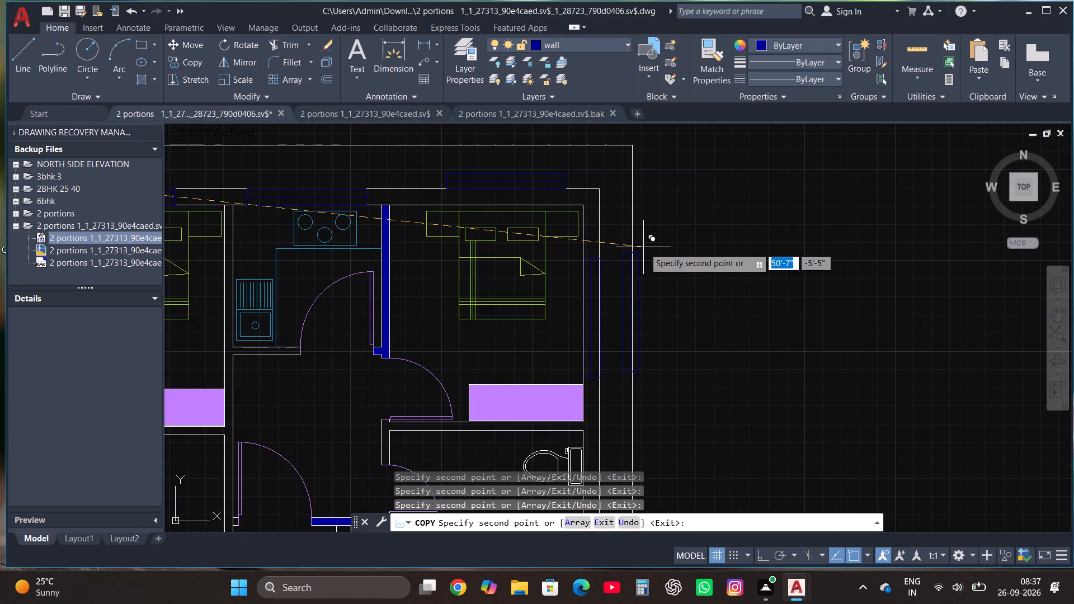
scroll(647, 241, "down", 2)
key("Escape")
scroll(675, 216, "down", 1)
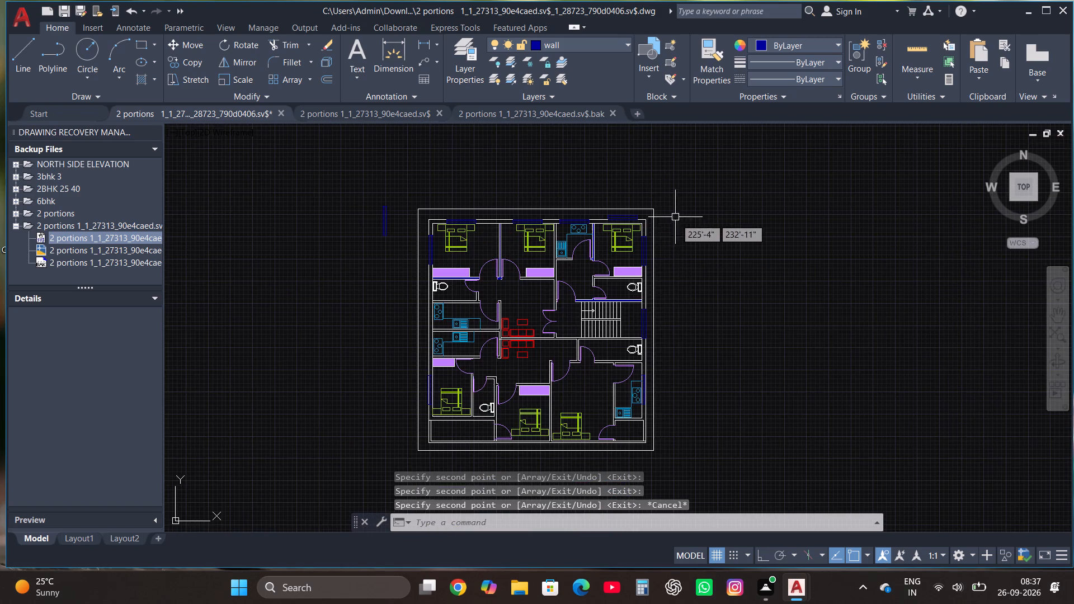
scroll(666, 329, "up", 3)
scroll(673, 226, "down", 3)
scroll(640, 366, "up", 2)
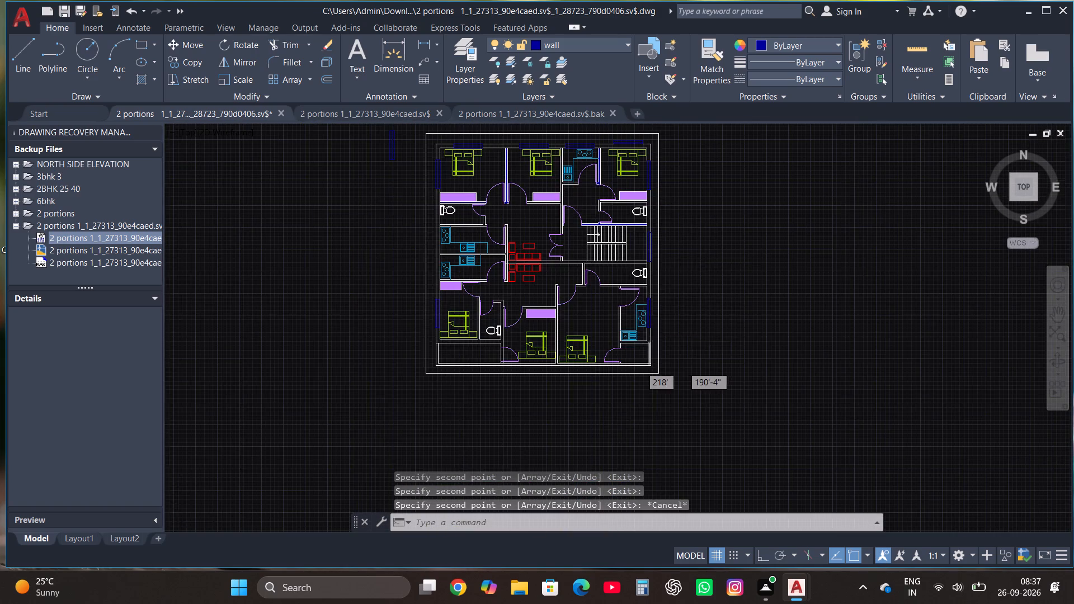
Move the lower-left bedroom's vertical window slightly toward the room to seat it in the left outer wall.
scroll(640, 366, "up", 1)
scroll(640, 366, "down", 3)
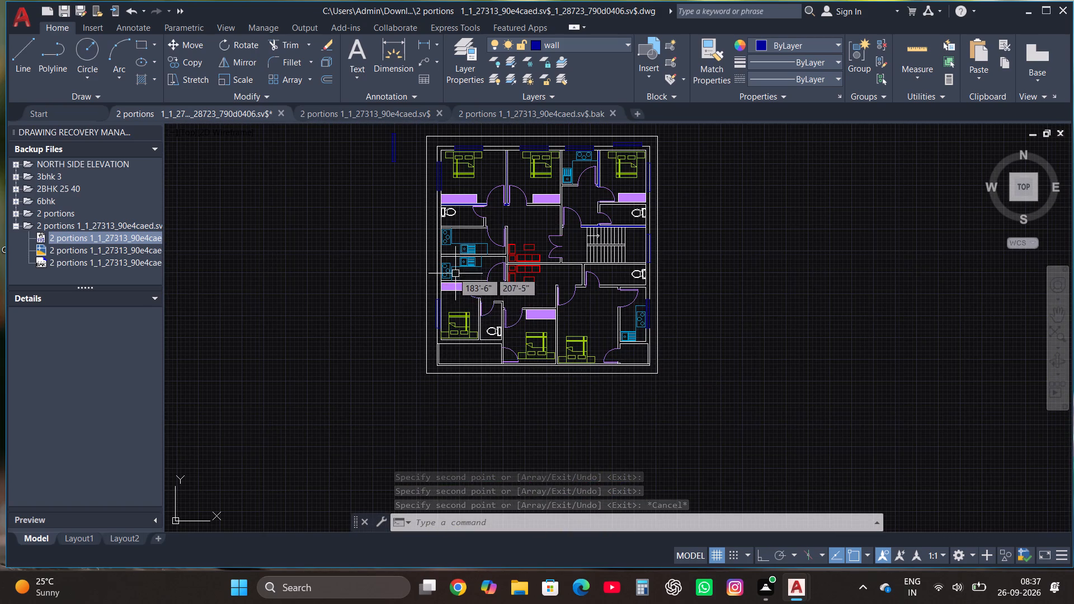
scroll(444, 314, "up", 3)
left_click(396, 377)
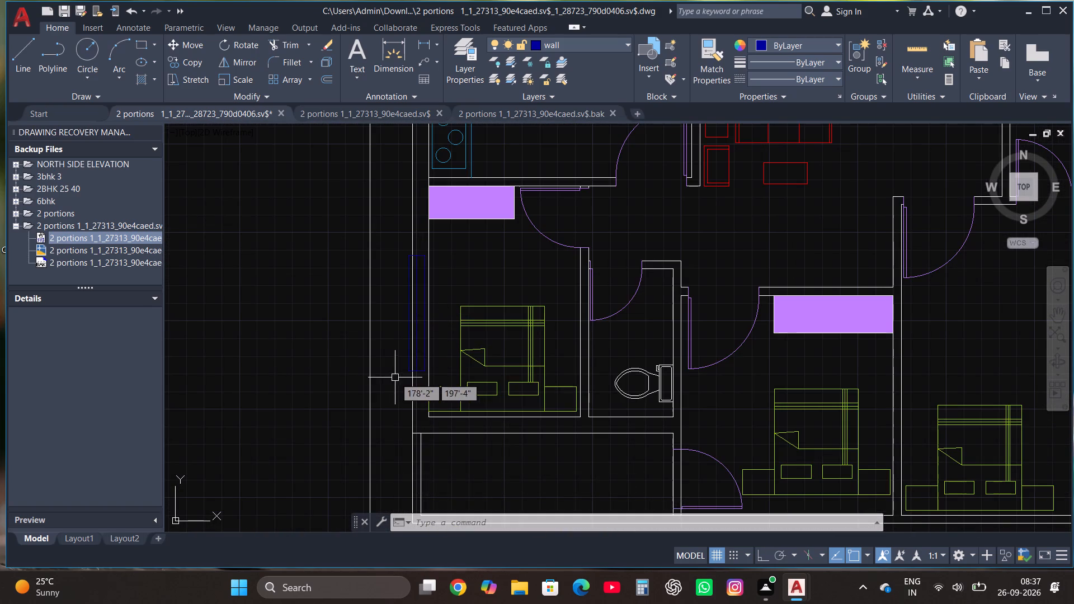
left_click(425, 235)
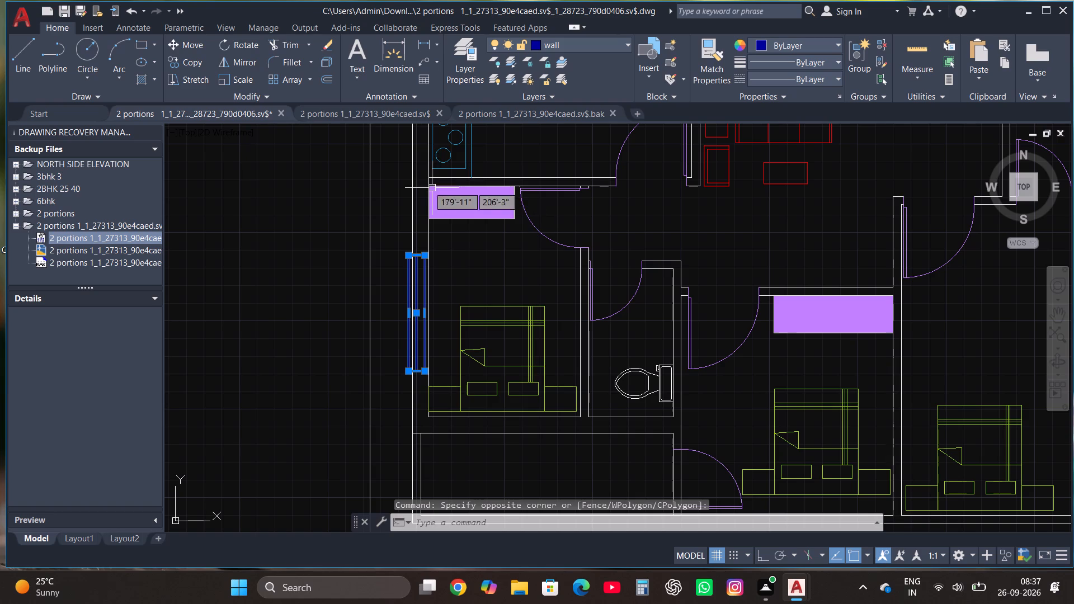
left_click(195, 50)
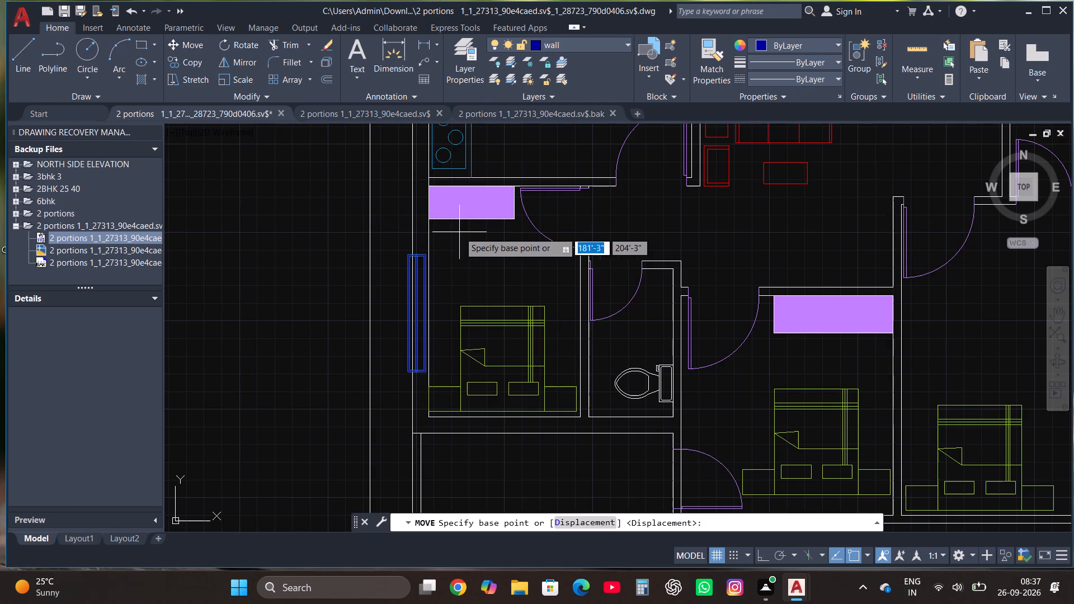
left_click(424, 256)
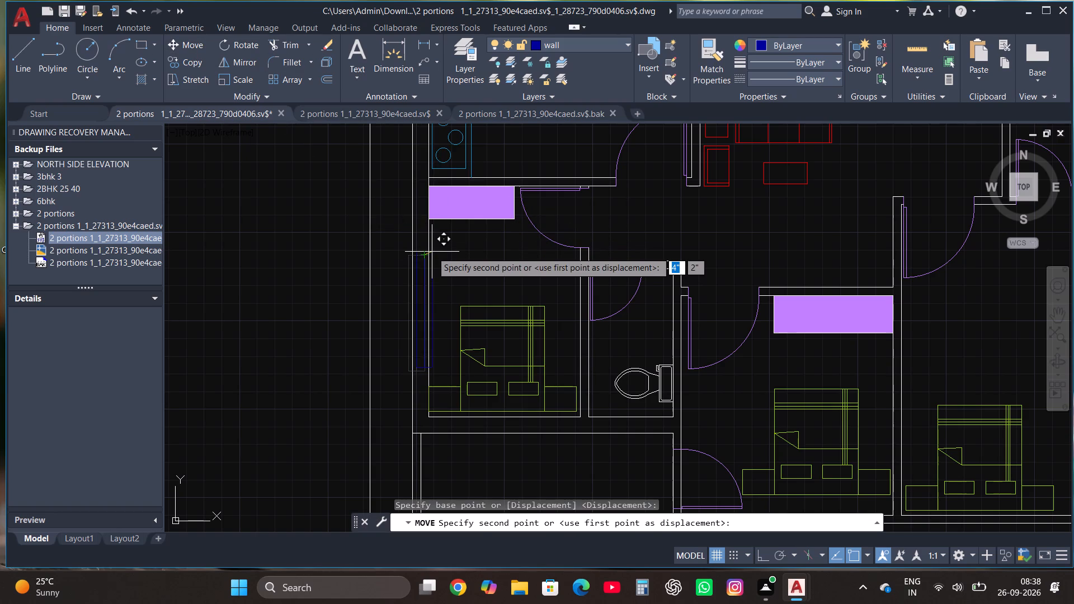
left_click(428, 250)
scroll(446, 392, "down", 2)
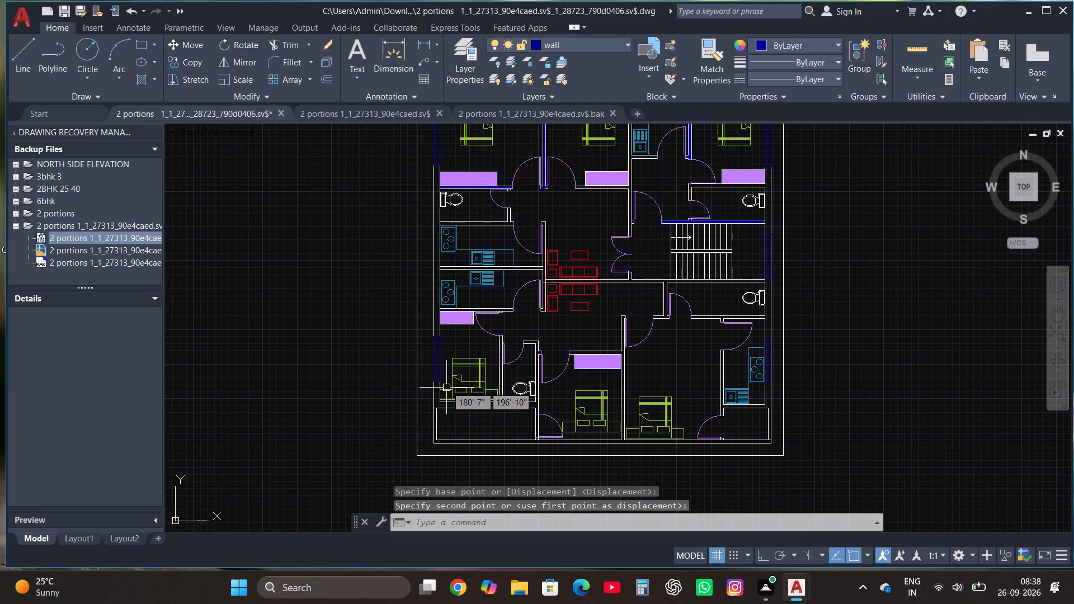
Draw a window about 2'-6" long in the left outer wall at the upper toilet, using a wall-thickness rectangle with a vertical centre line.
left_click(143, 43)
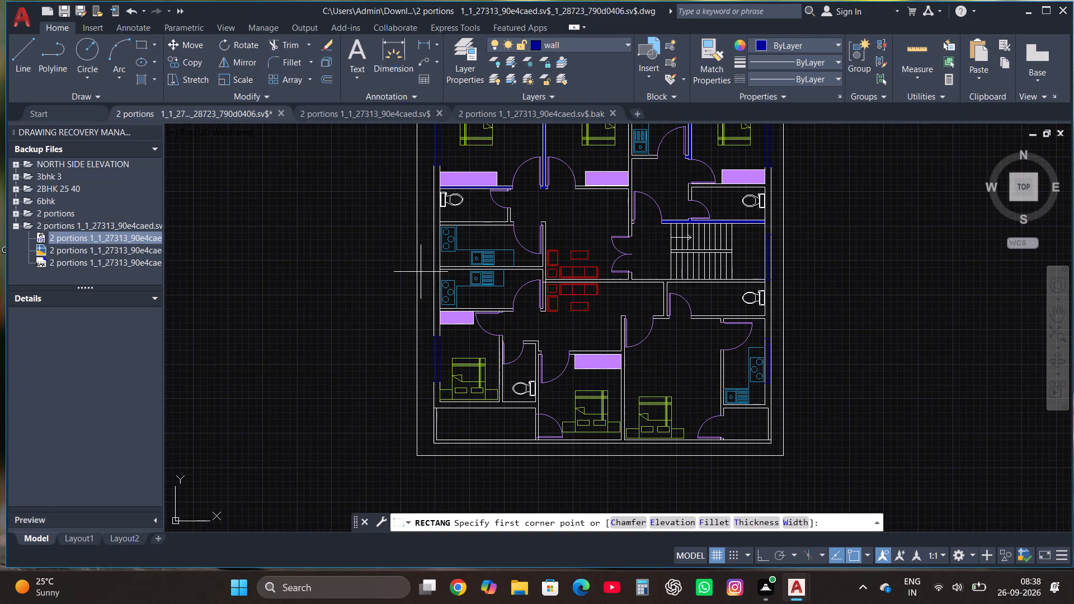
scroll(444, 195, "up", 2)
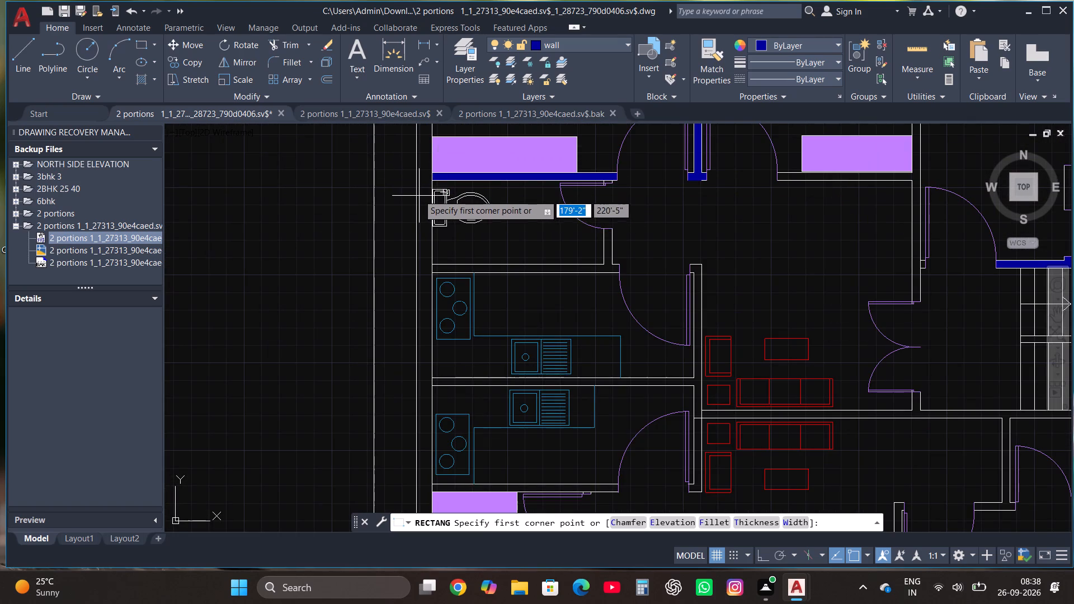
left_click(418, 195)
left_click(431, 248)
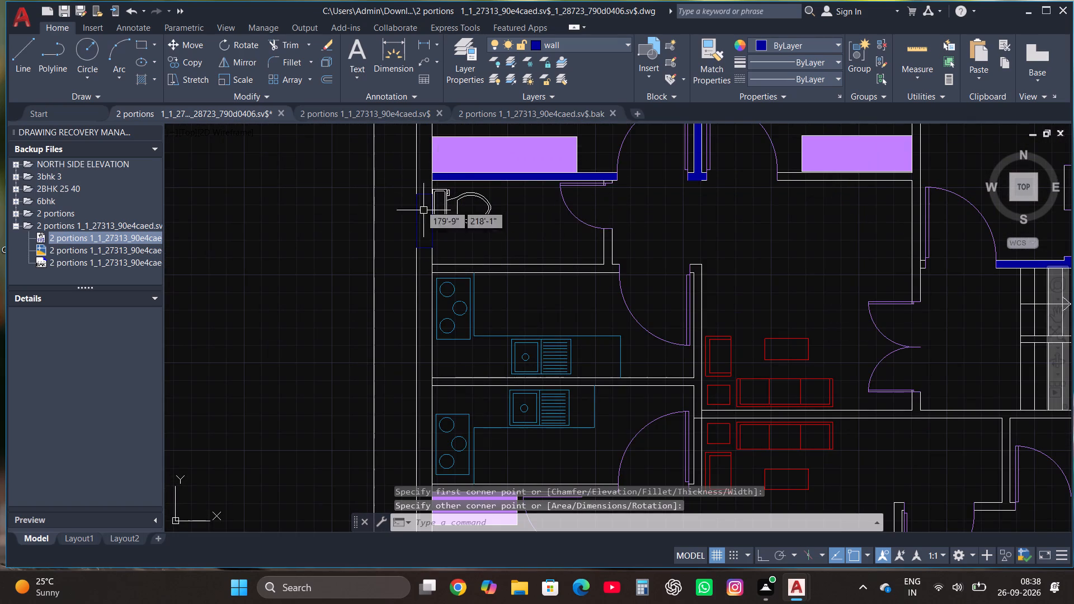
left_click(20, 47)
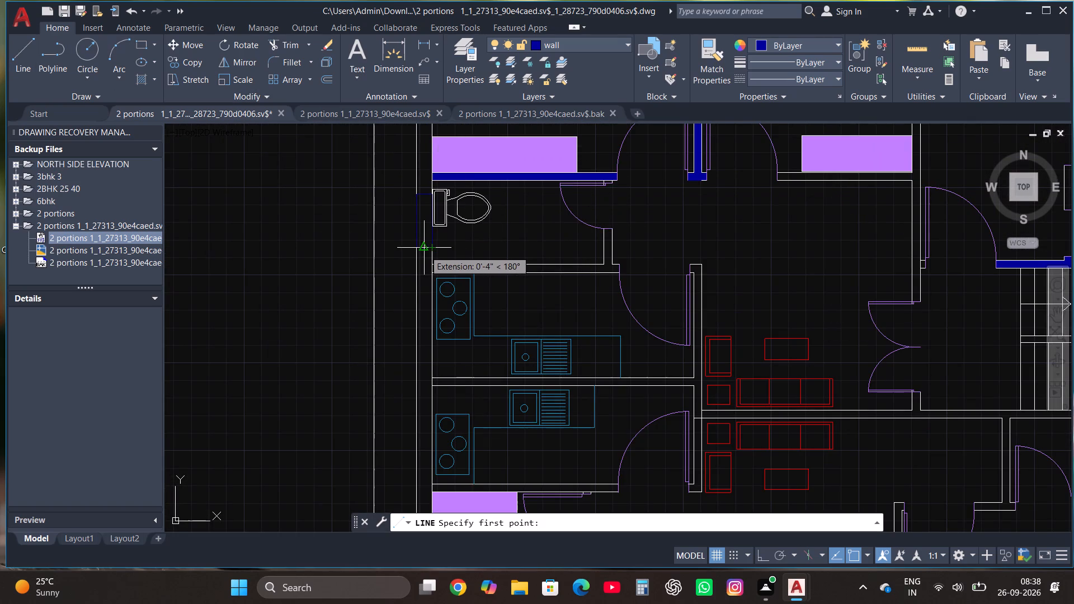
left_click(426, 248)
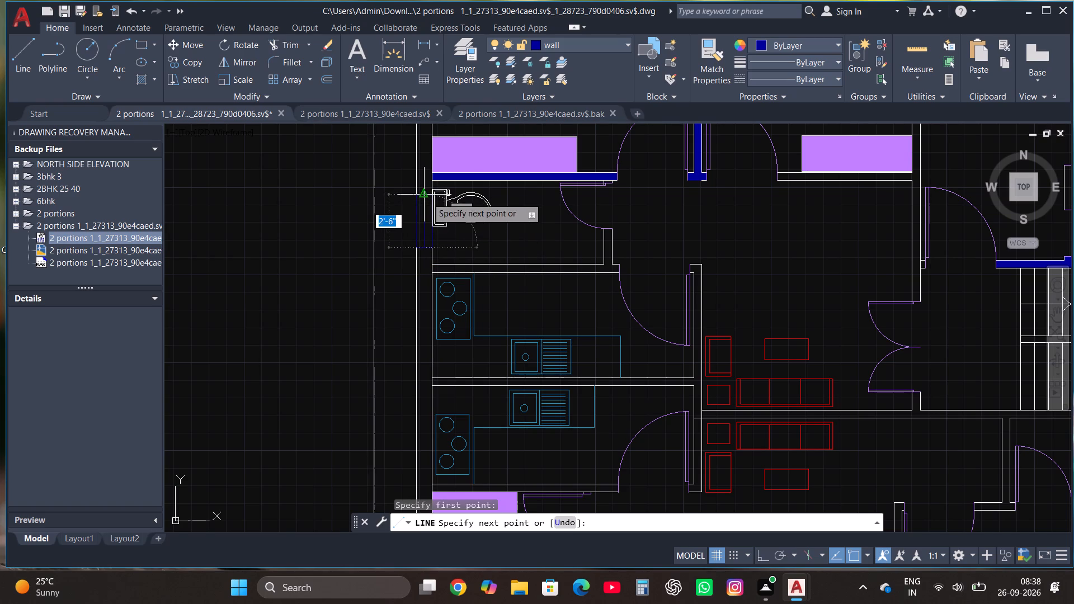
left_click(427, 197)
key("Escape")
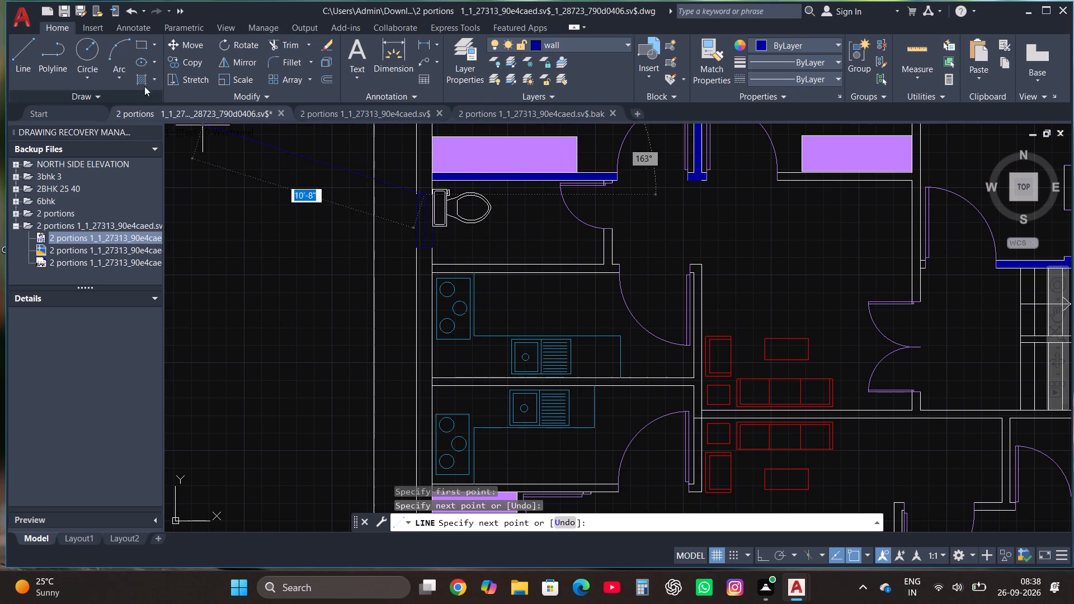
Draw a window about 3'-2" long in the left outer wall at the upper kitchen, using a rectangle with a vertical centre line.
left_click(144, 49)
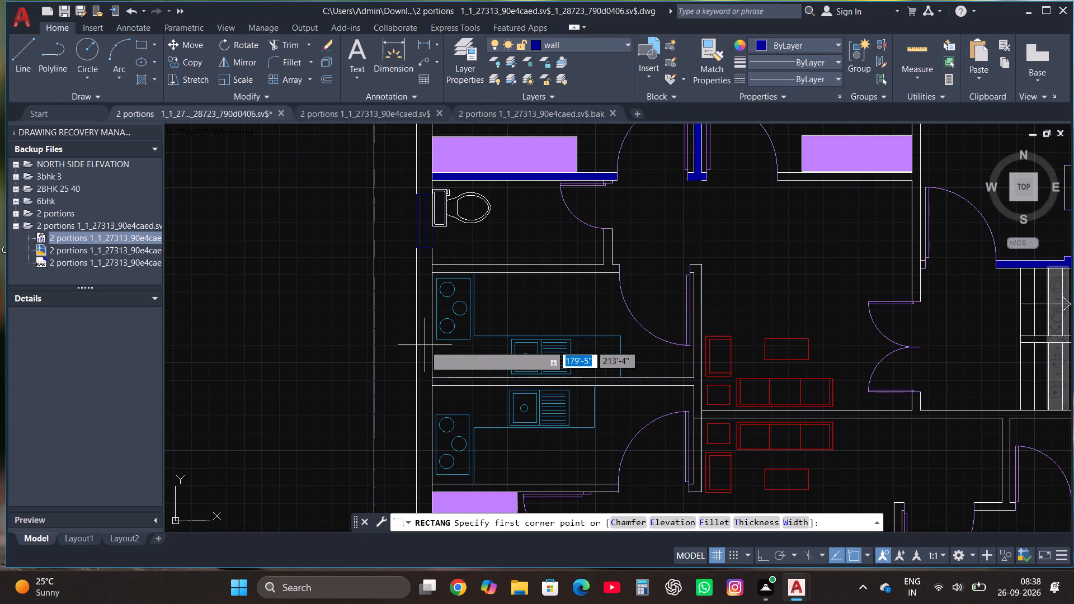
left_click(416, 355)
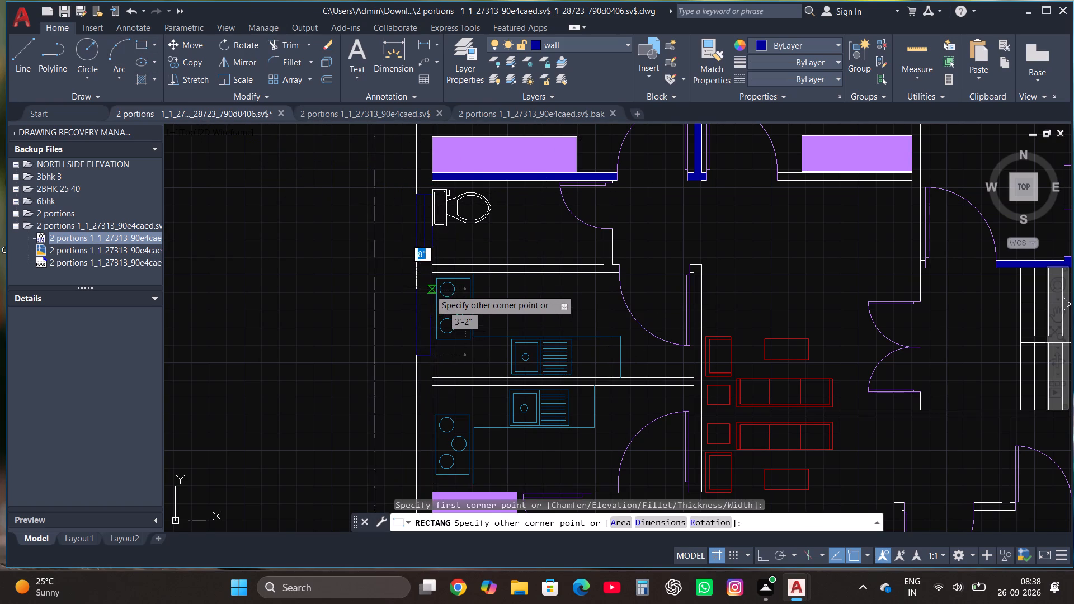
left_click(430, 289)
left_click(21, 55)
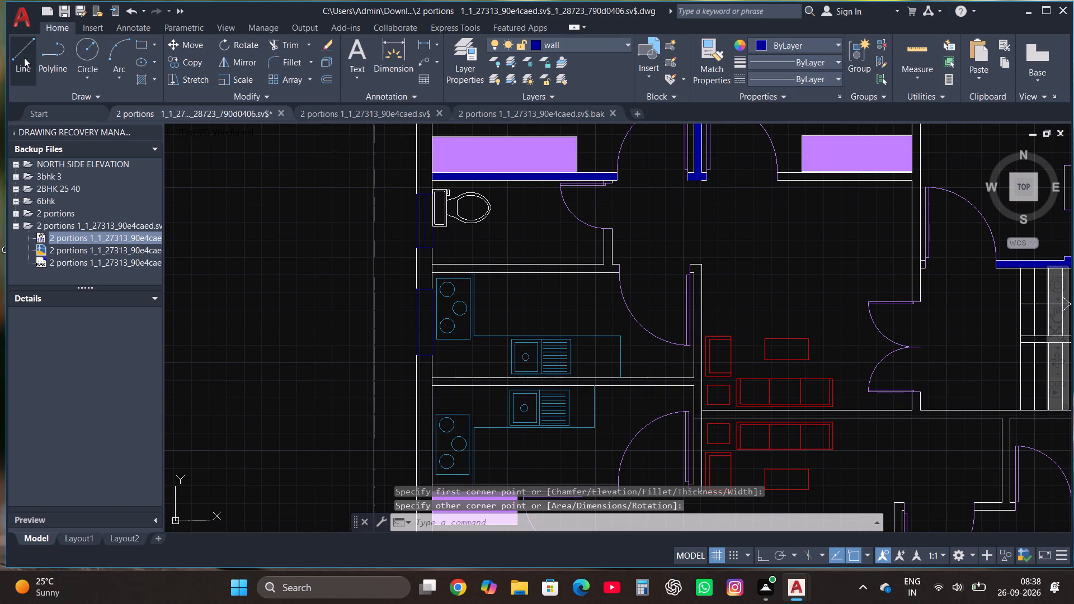
left_click(423, 356)
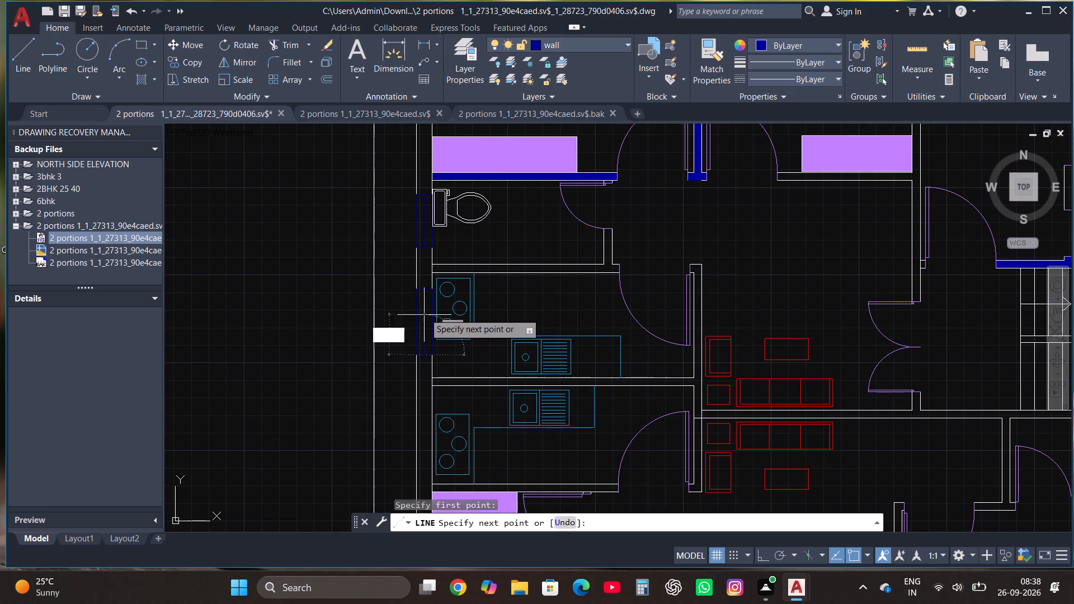
left_click(426, 289)
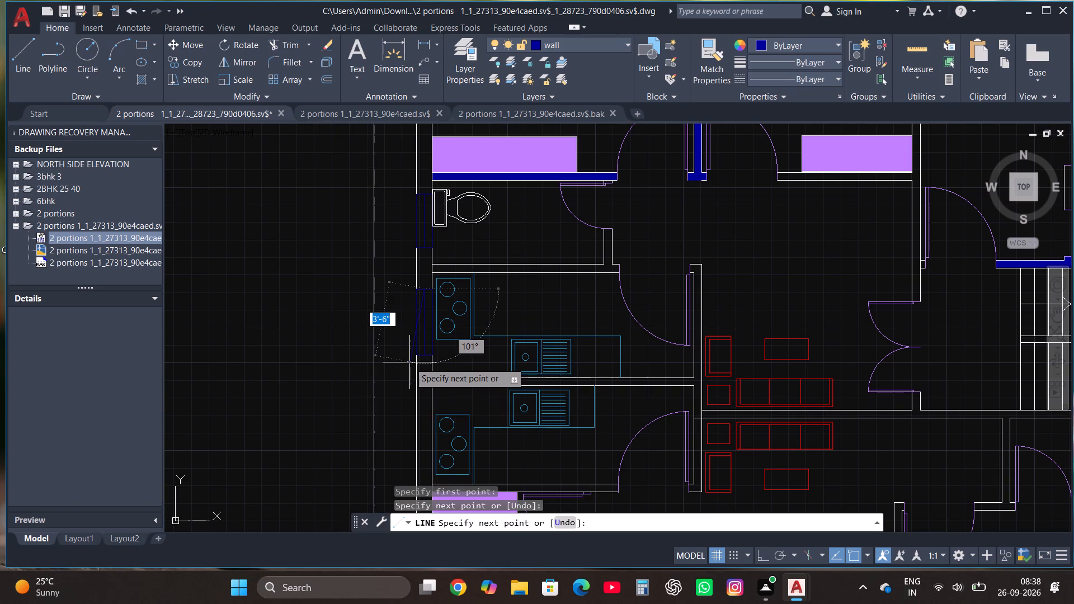
key("Escape")
Copy the upper kitchen's window straight down the left outer wall to the lower kitchen.
left_click(411, 370)
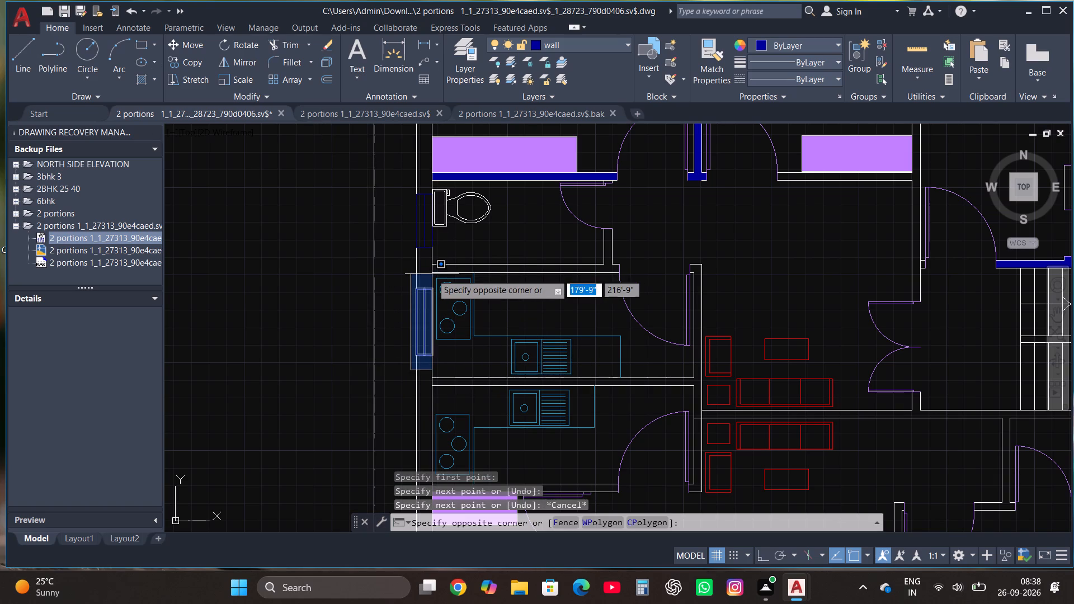
left_click(432, 274)
left_click(189, 60)
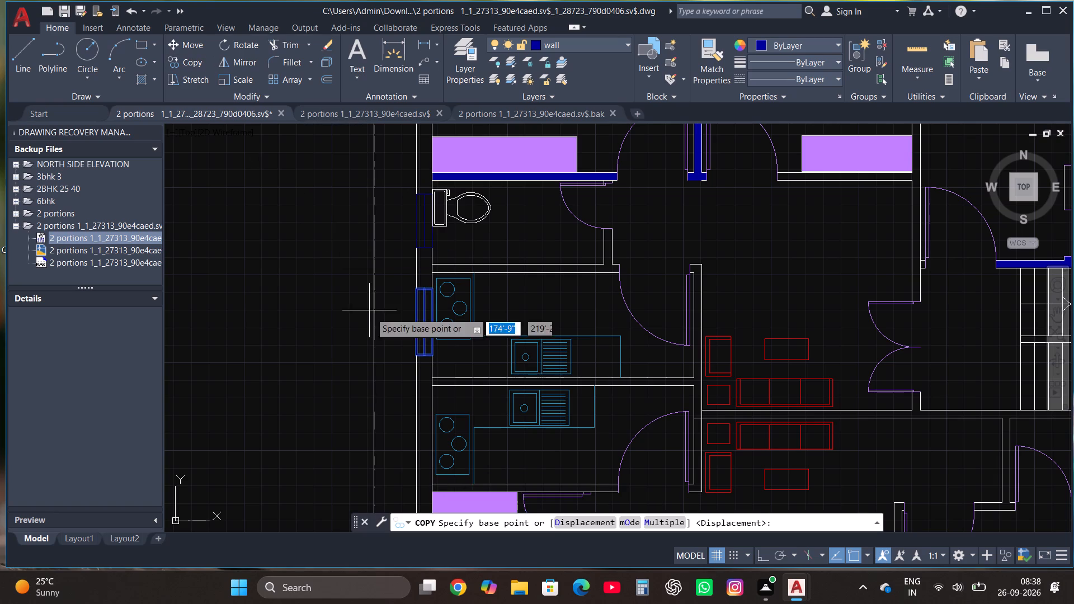
left_click(427, 322)
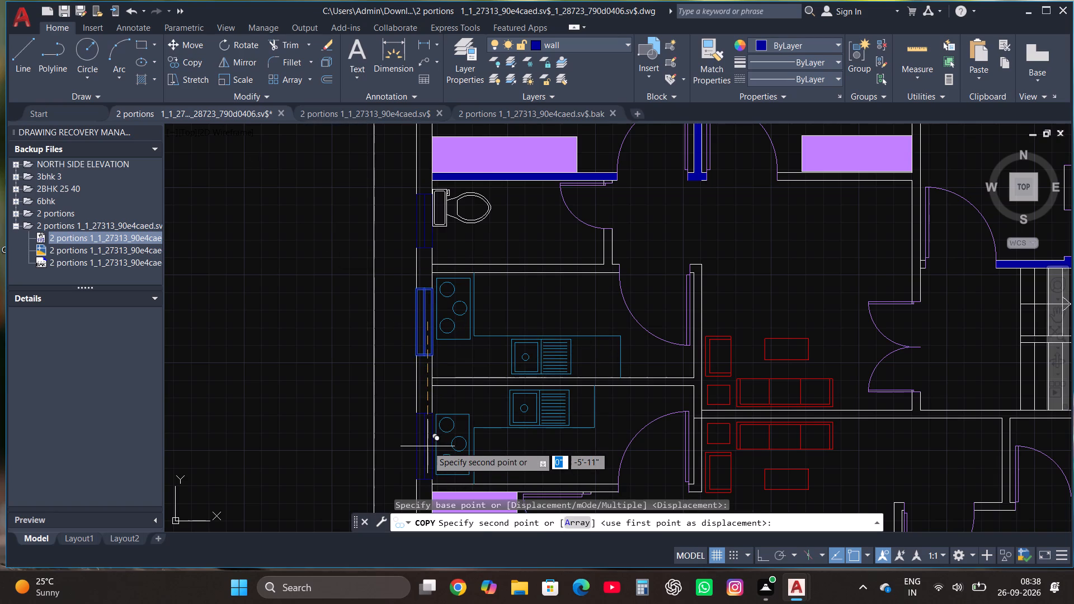
left_click(428, 439)
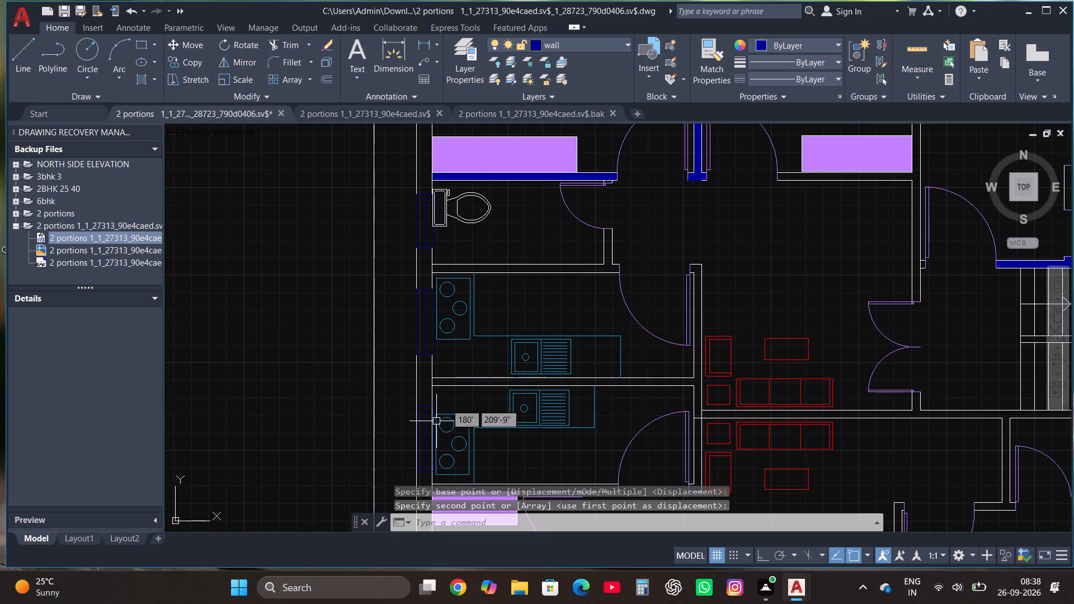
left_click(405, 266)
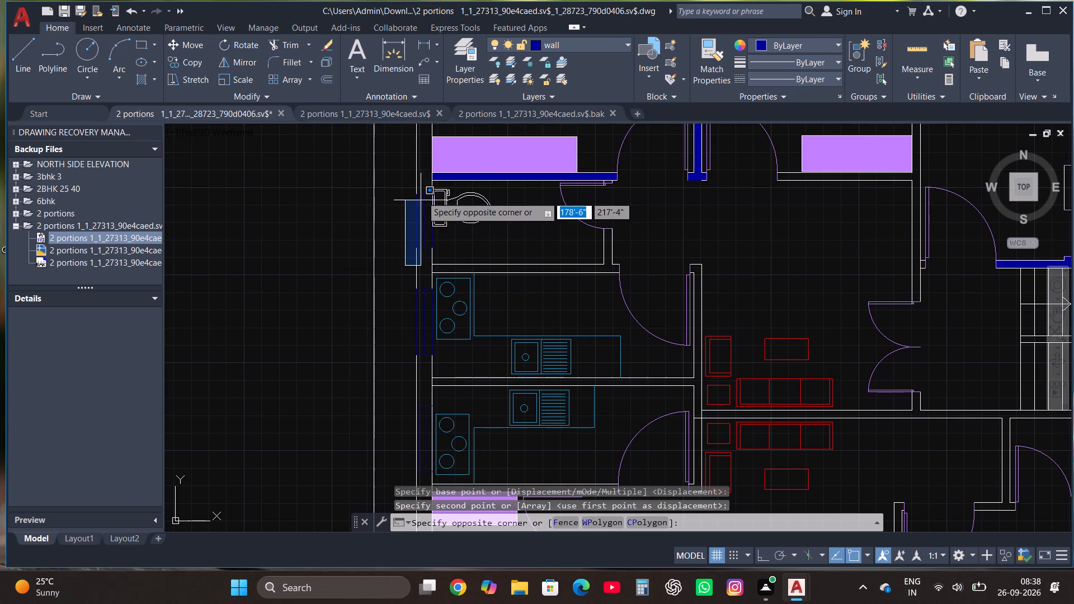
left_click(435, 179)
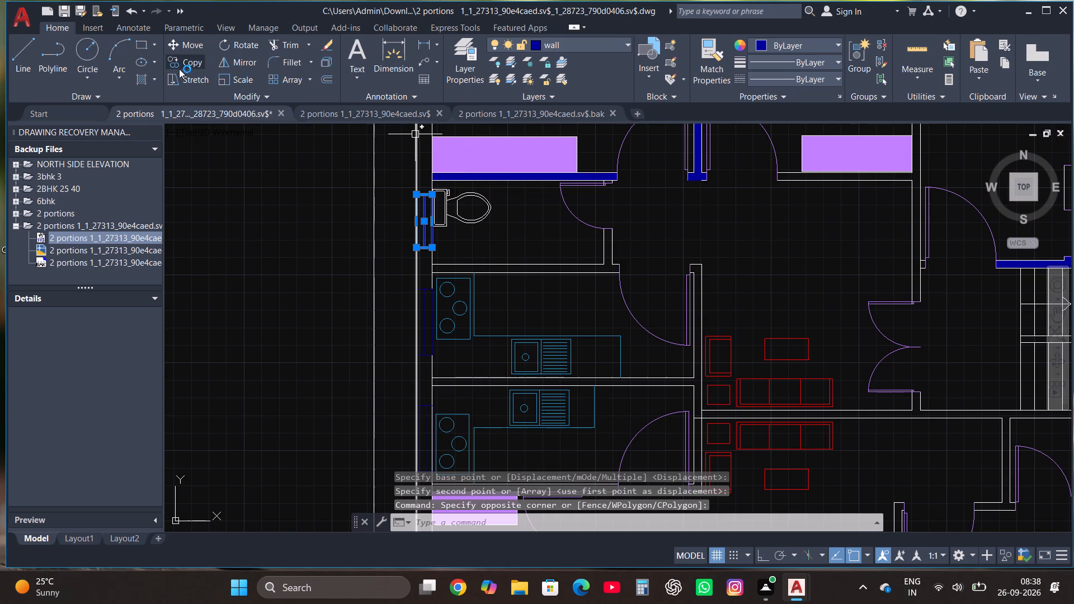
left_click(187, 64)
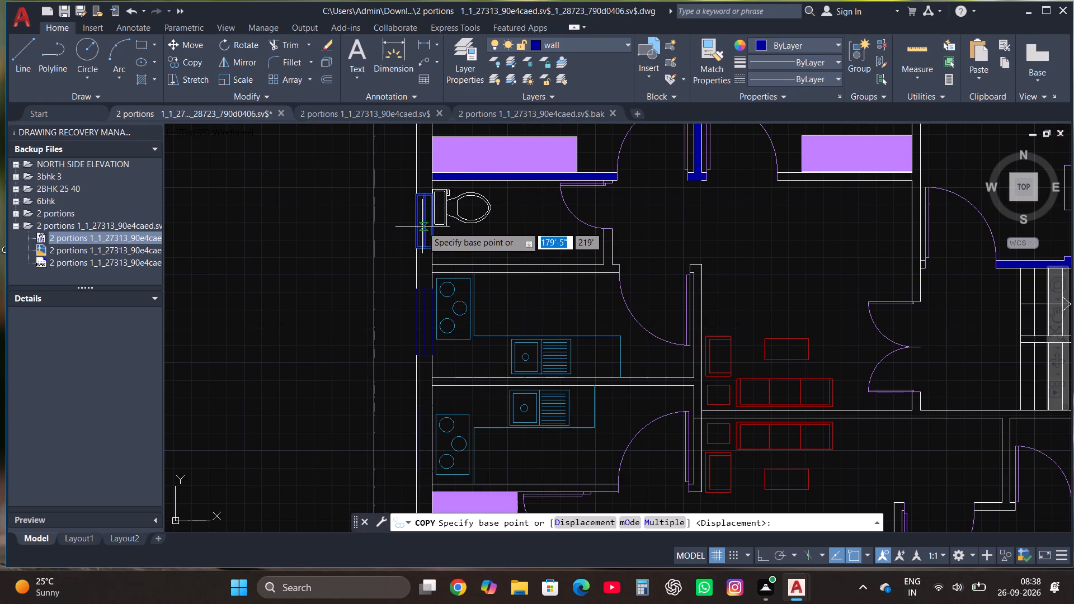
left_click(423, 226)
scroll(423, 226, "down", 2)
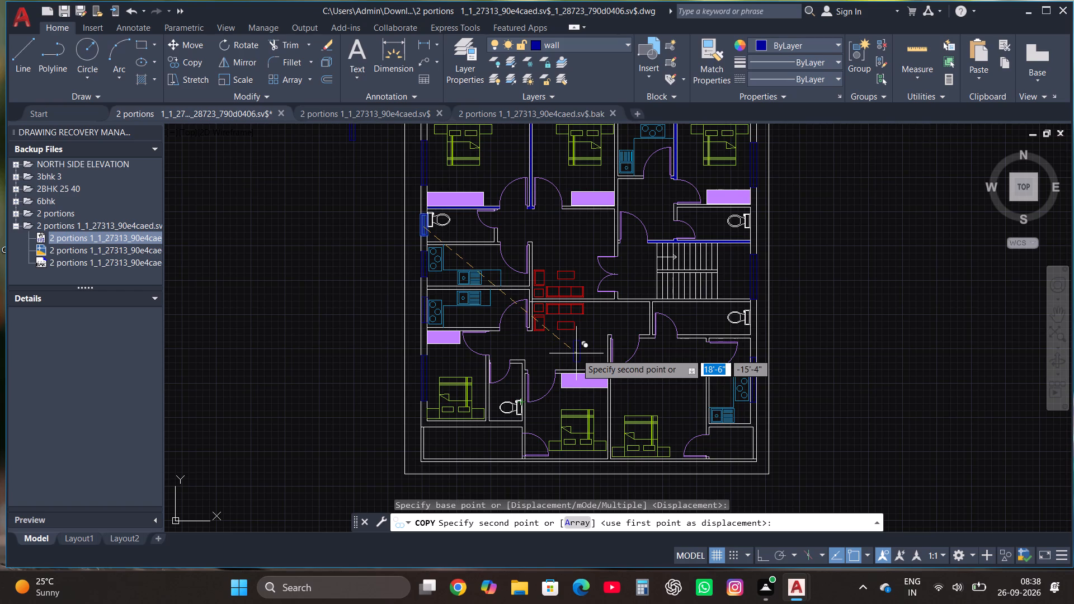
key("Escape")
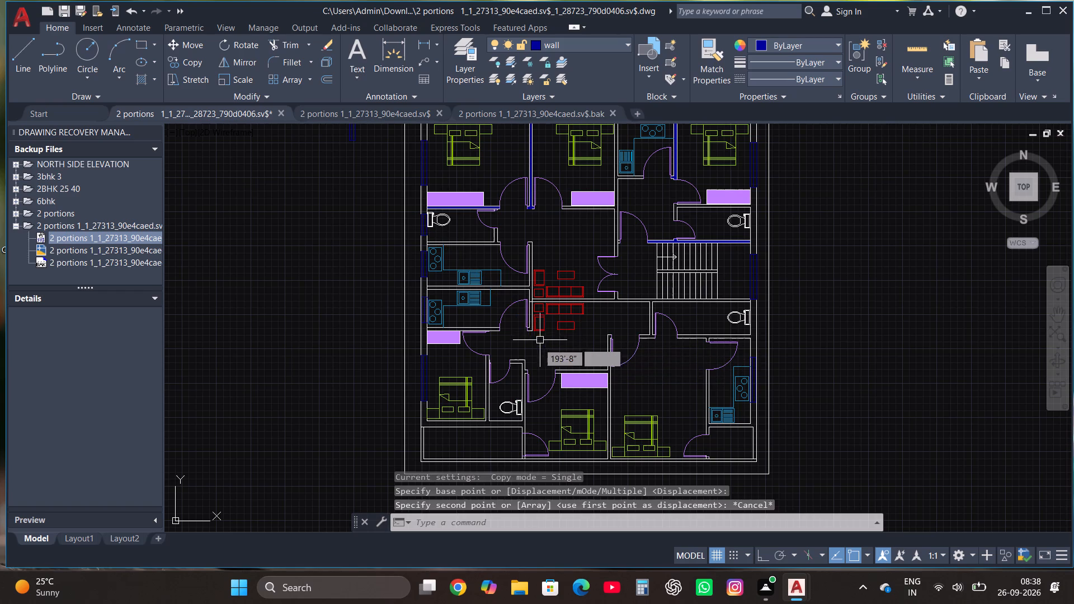
Draw window rectangles in the bottom walls of the lower-left bedroom, about 4'-9" long, and the adjoining toilet.
scroll(488, 432, "up", 2)
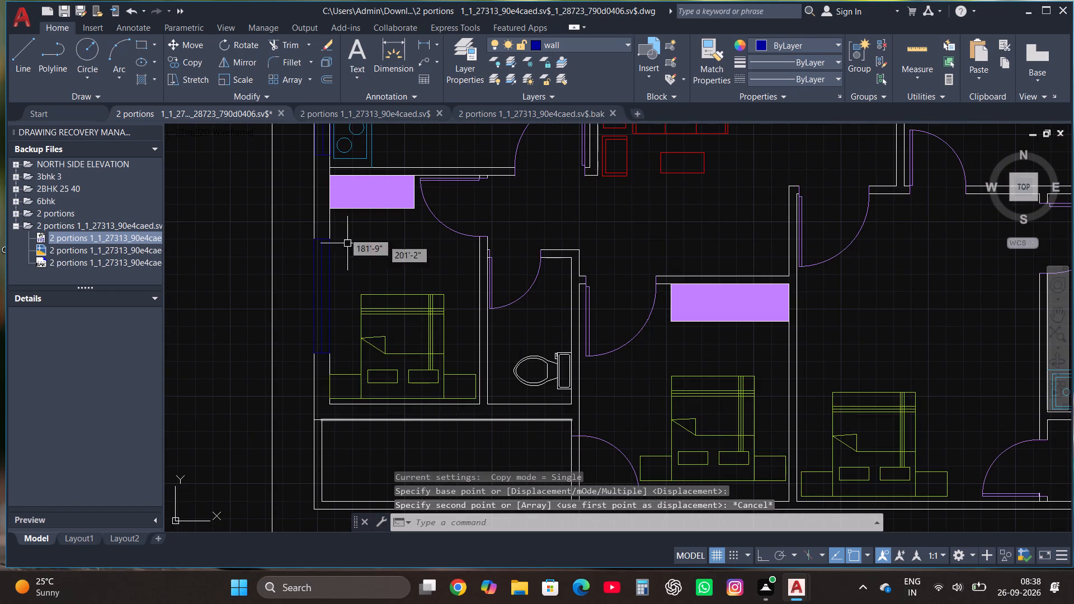
left_click(141, 45)
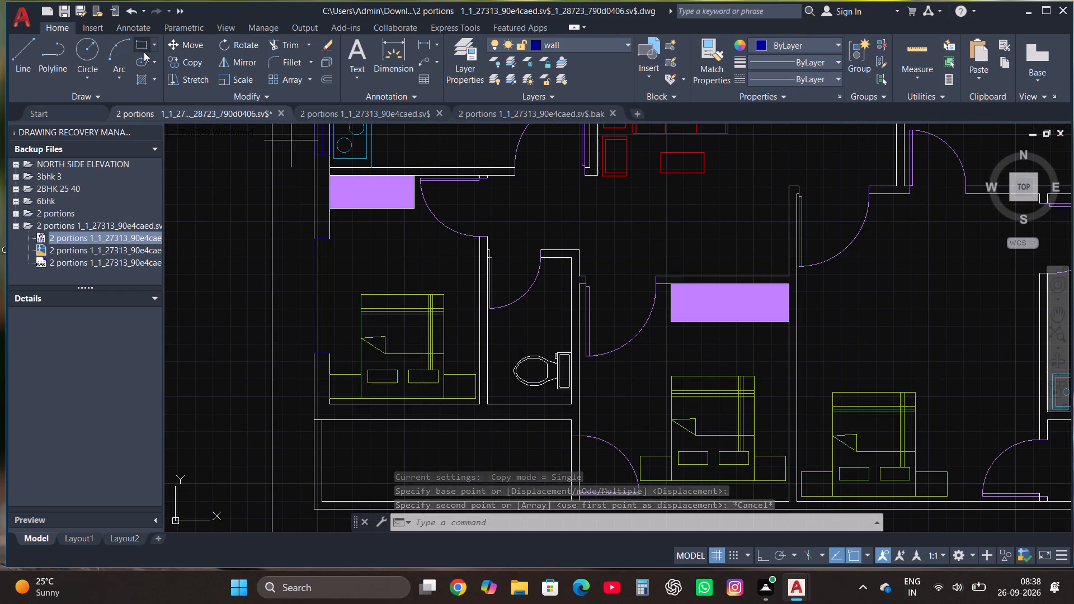
left_click(350, 421)
left_click(450, 406)
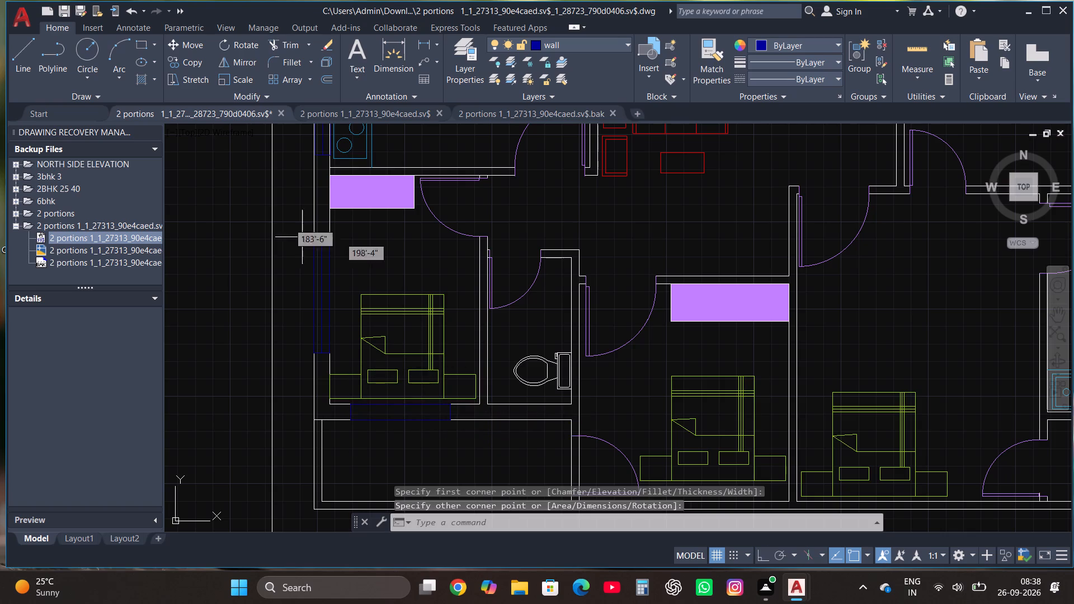
left_click(143, 42)
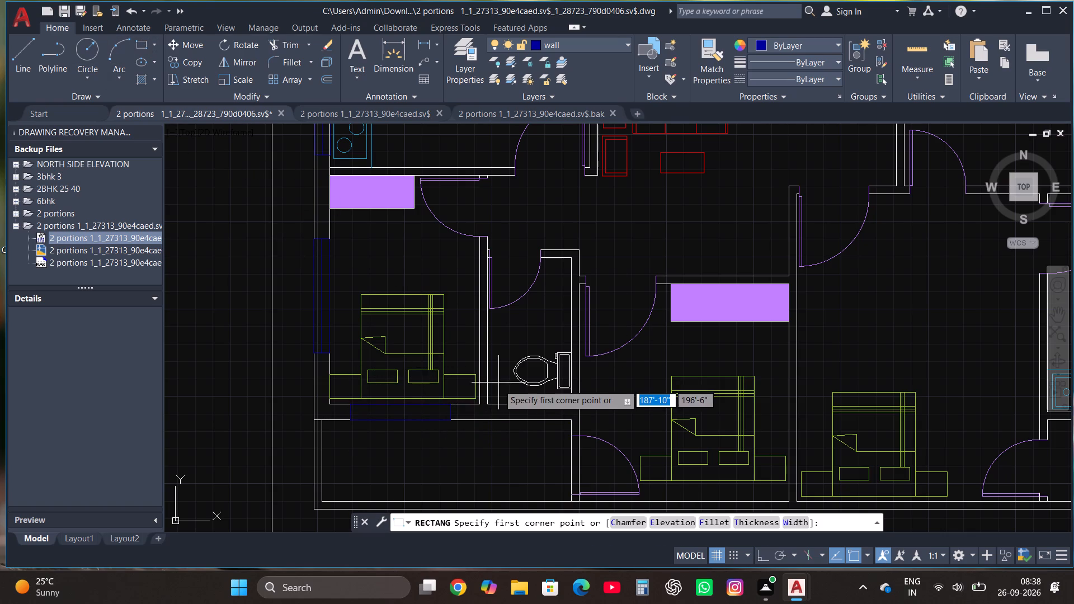
left_click(505, 418)
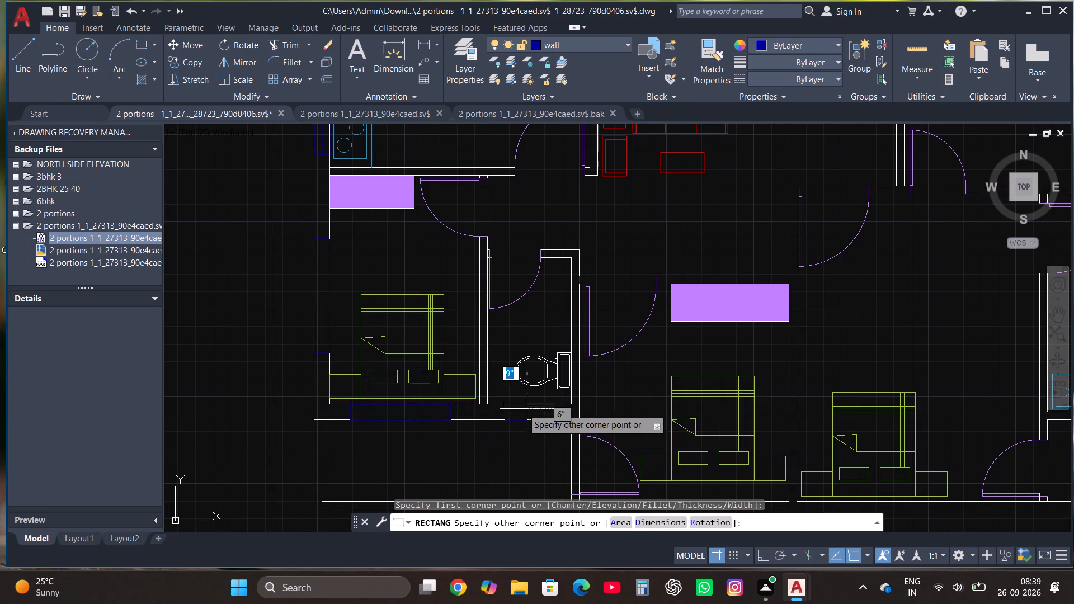
left_click(551, 405)
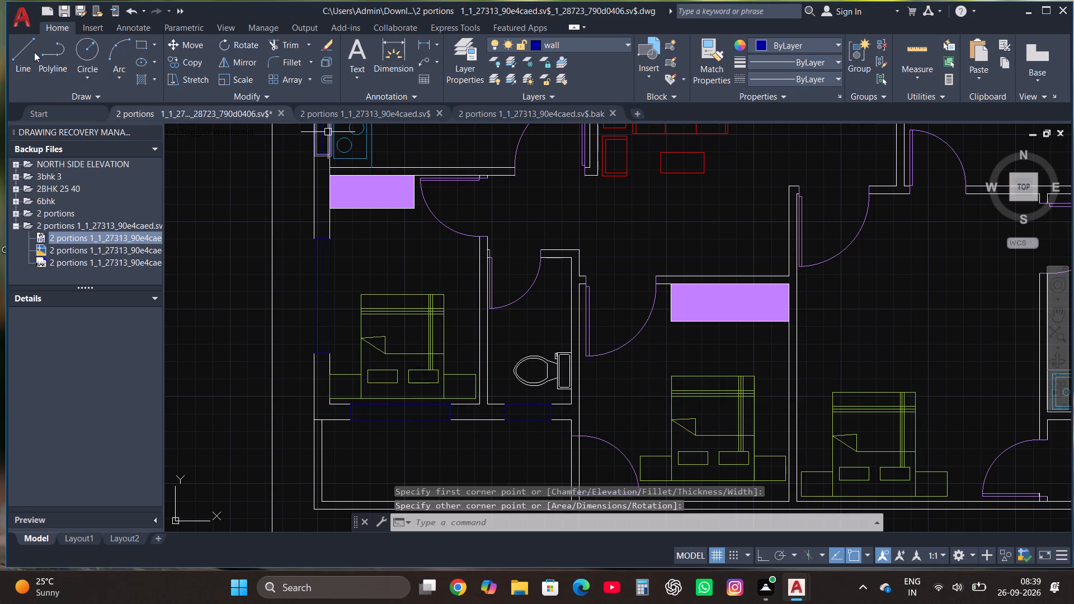
Draw horizontal centre lines through the bottom-wall windows of the lower-left bedroom and the adjoining toilet.
left_click(32, 48)
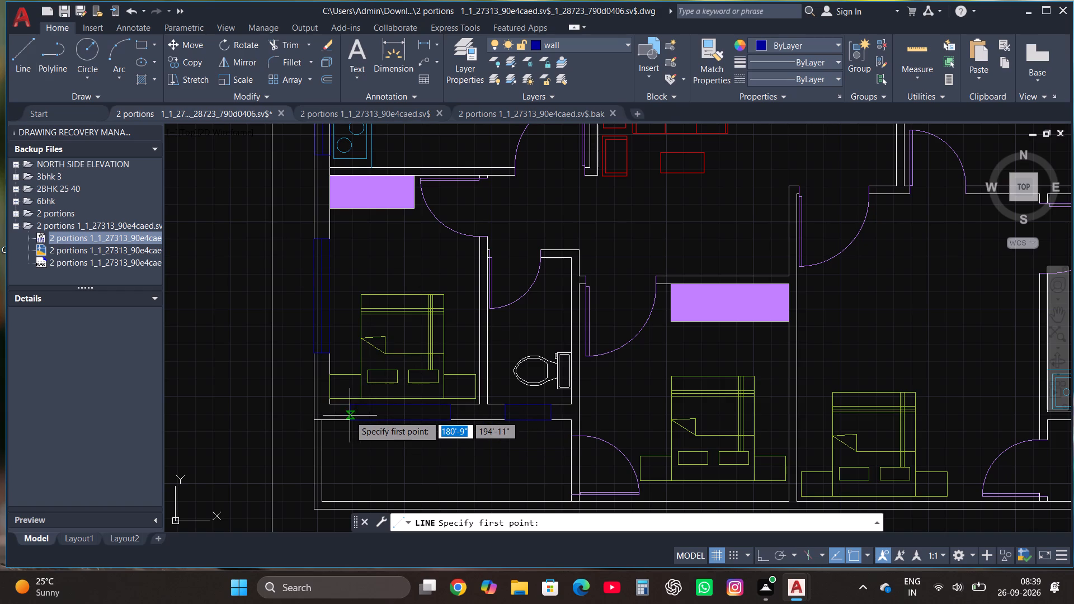
left_click(350, 413)
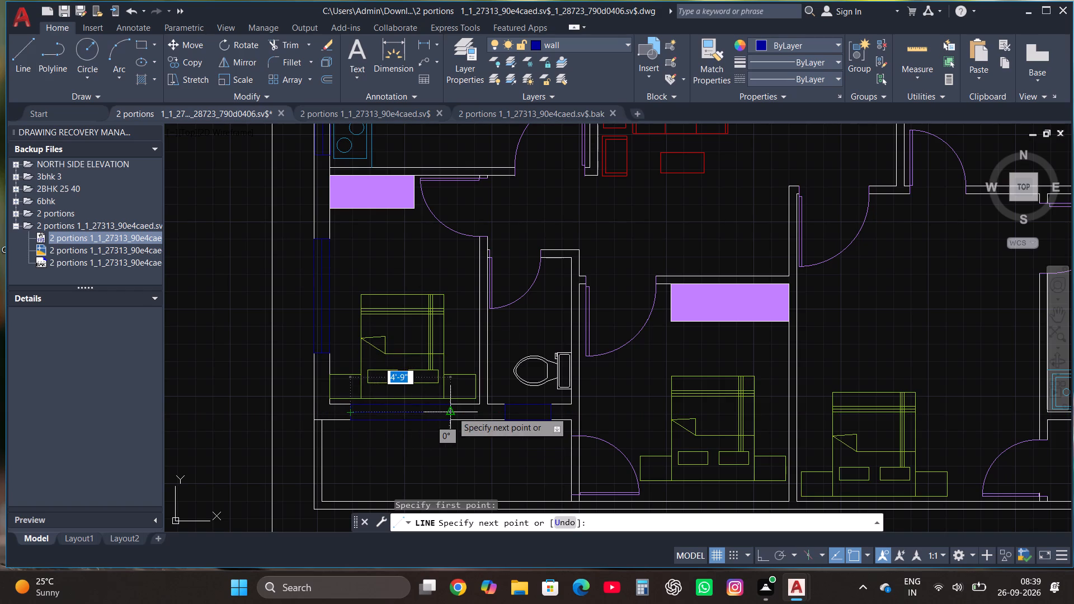
left_click(453, 412)
left_click(27, 45)
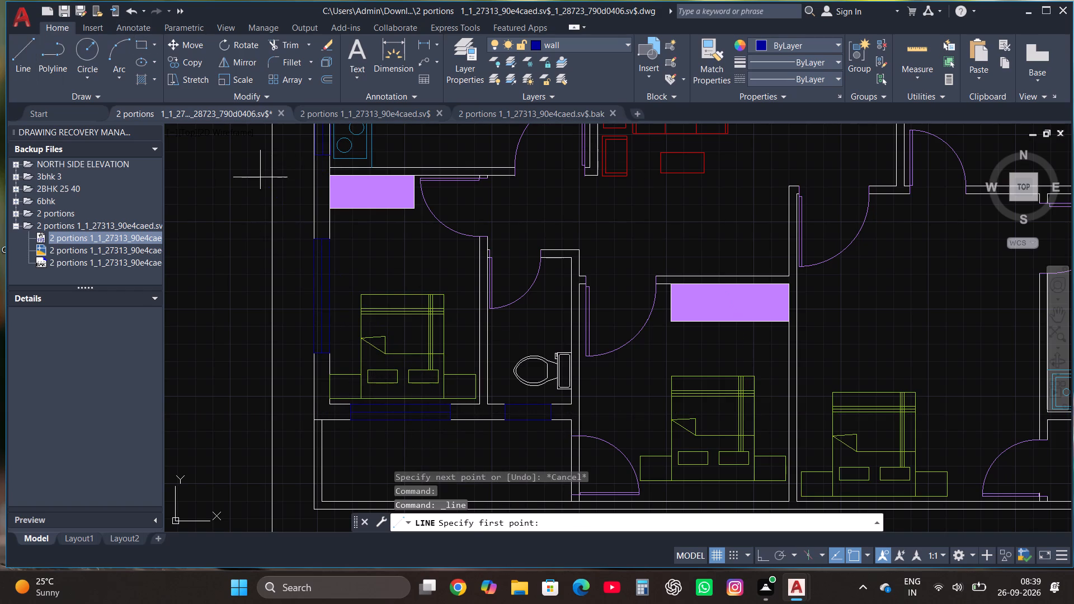
left_click(503, 414)
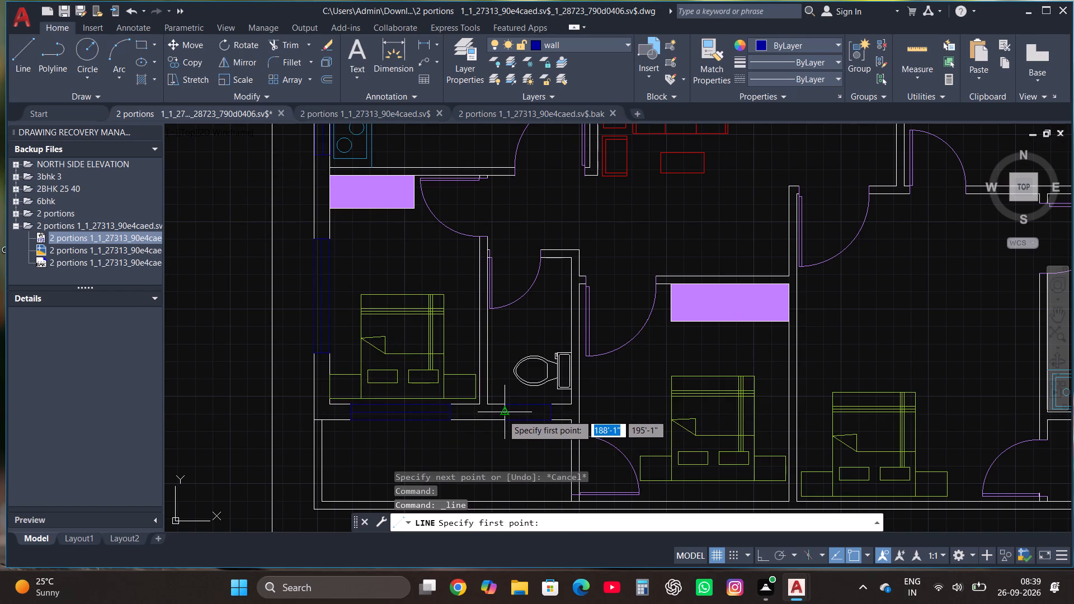
left_click(552, 412)
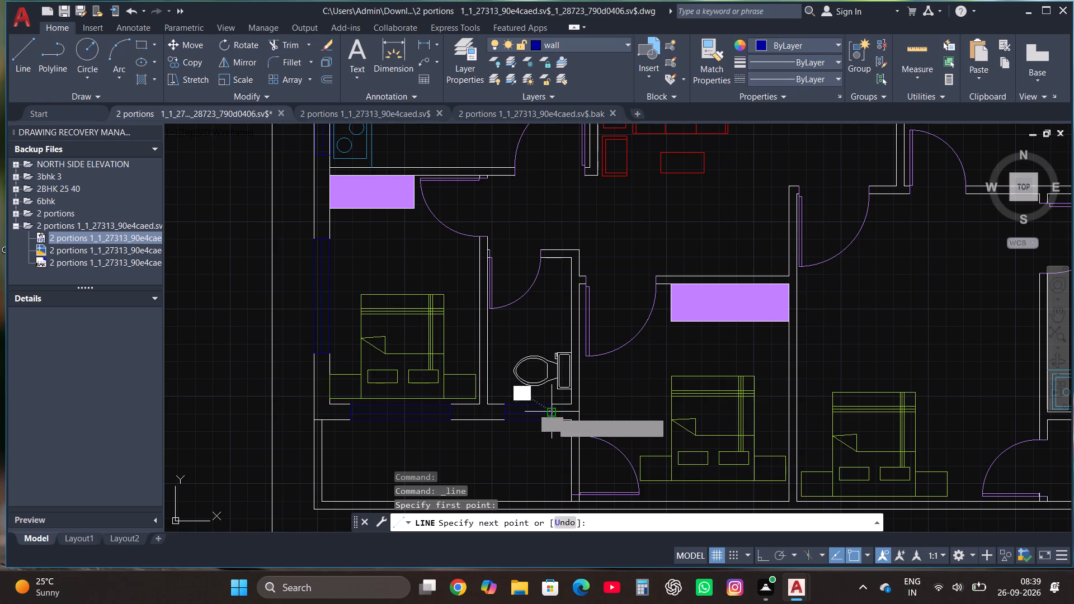
key("Escape")
Draw a window about 2'-2" long in the right outer wall at the toilet below the staircase, using a rectangle with a vertical centre line.
scroll(515, 471, "down", 2)
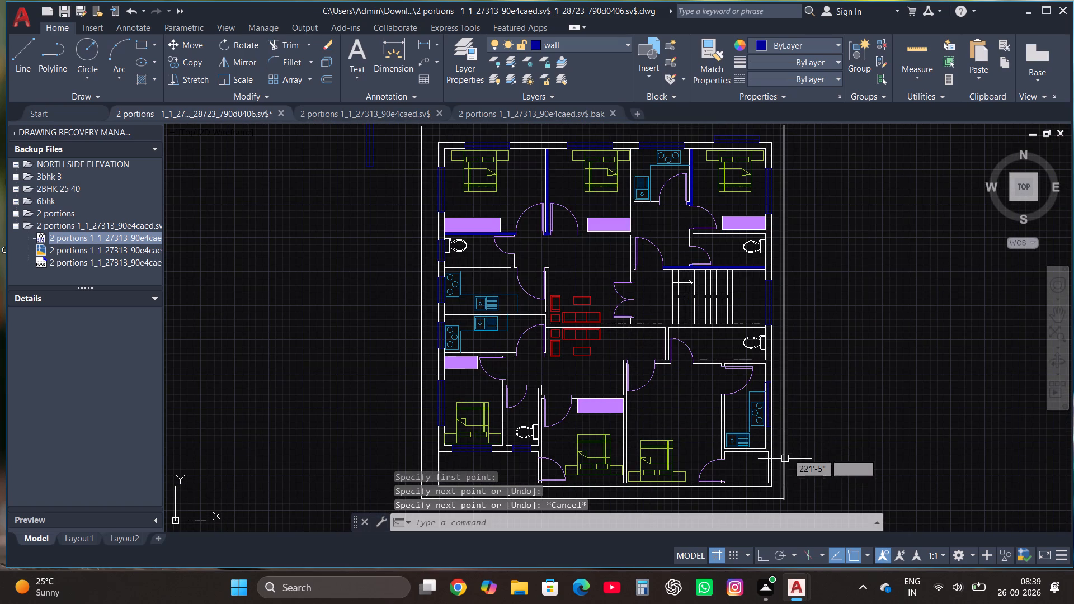
scroll(801, 350, "up", 3)
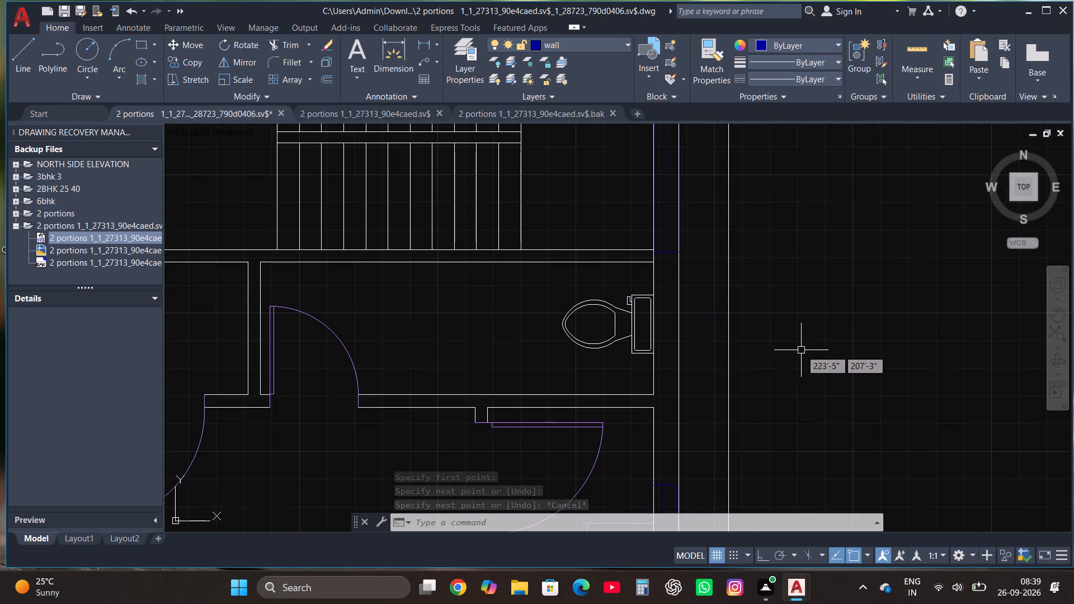
scroll(801, 349, "up", 1)
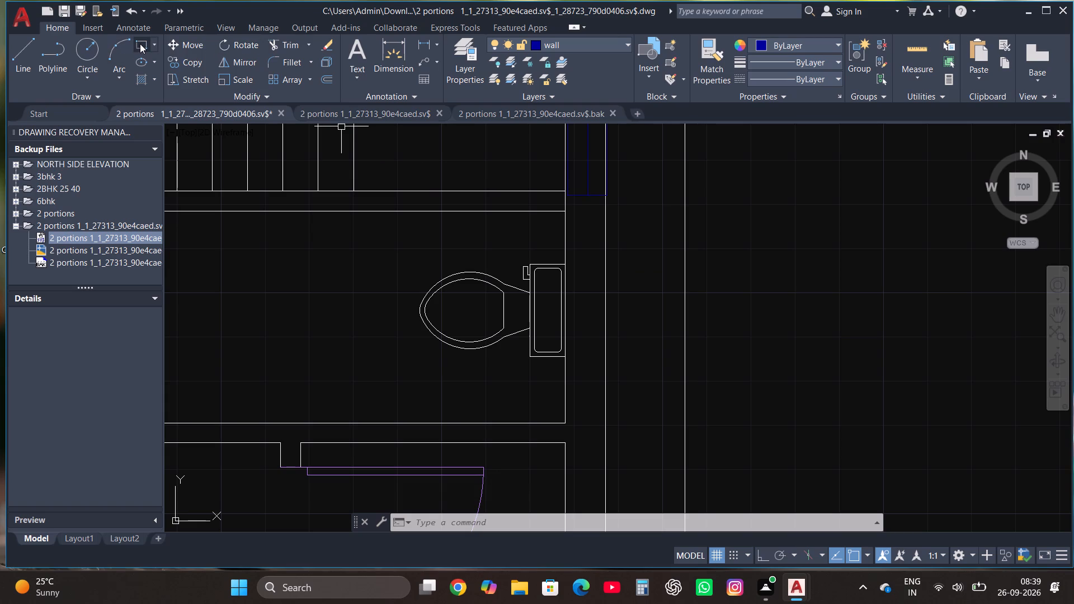
left_click(140, 44)
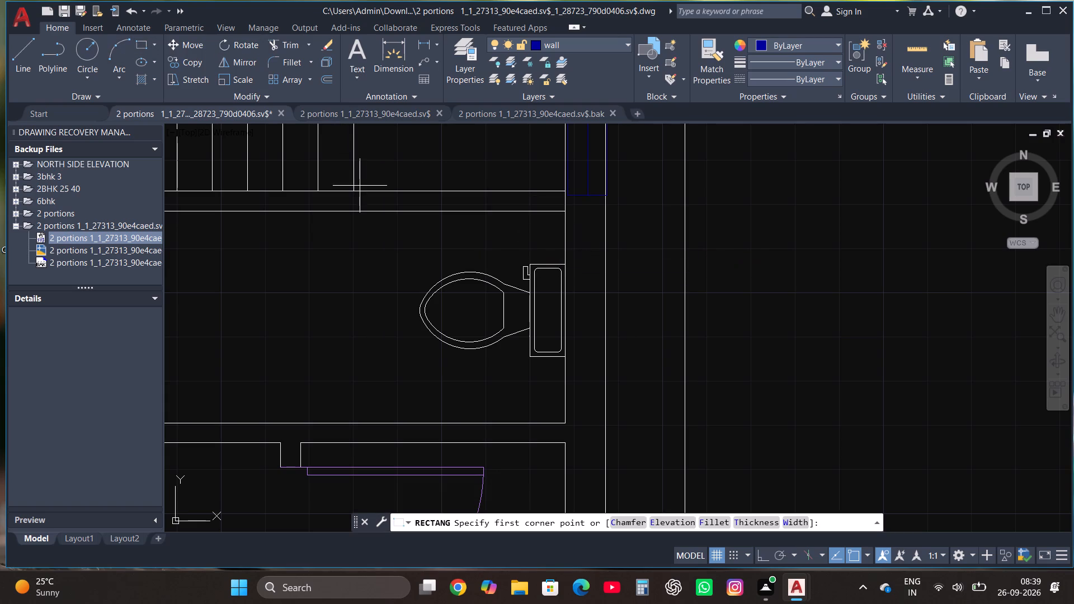
left_click(567, 257)
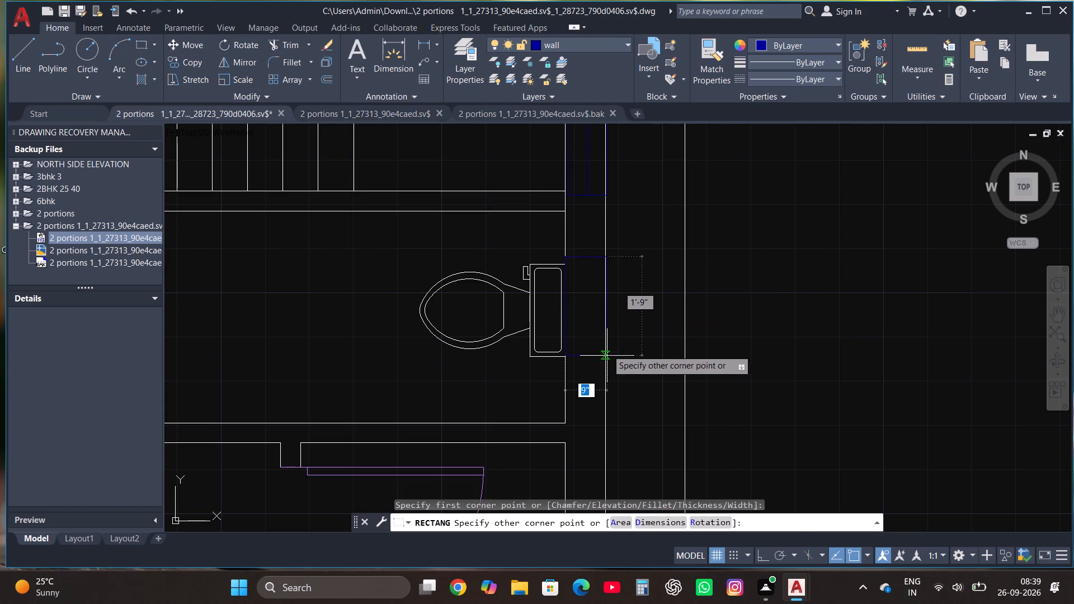
left_click(605, 373)
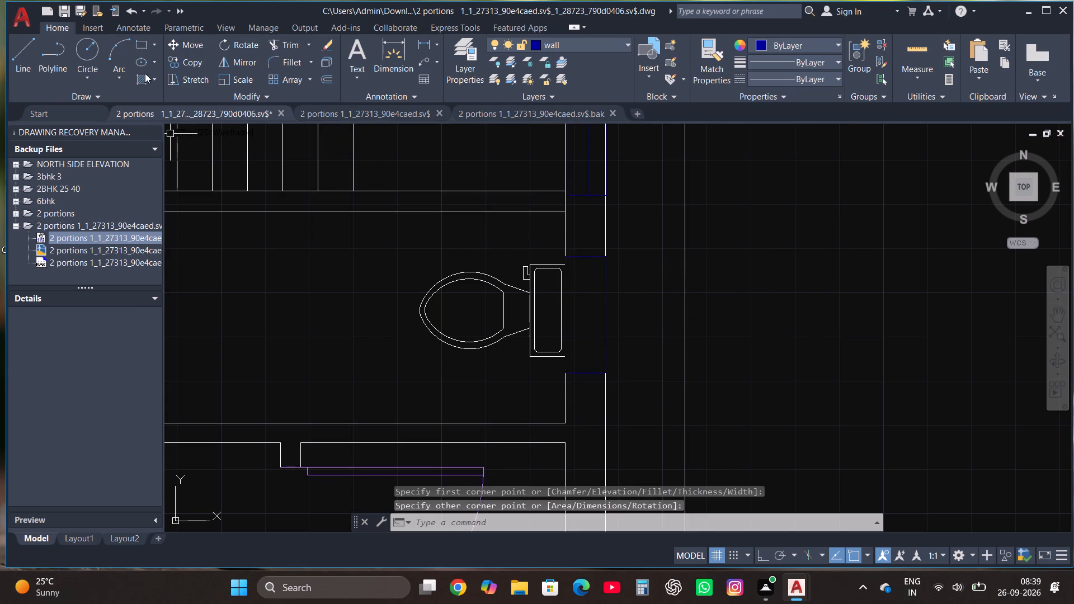
left_click(17, 45)
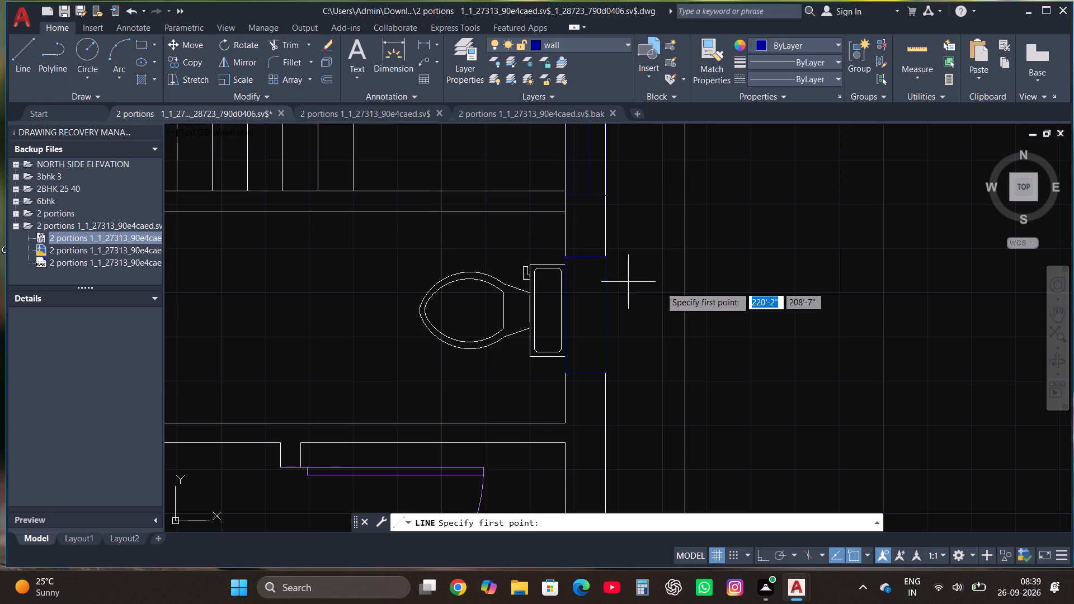
left_click(586, 257)
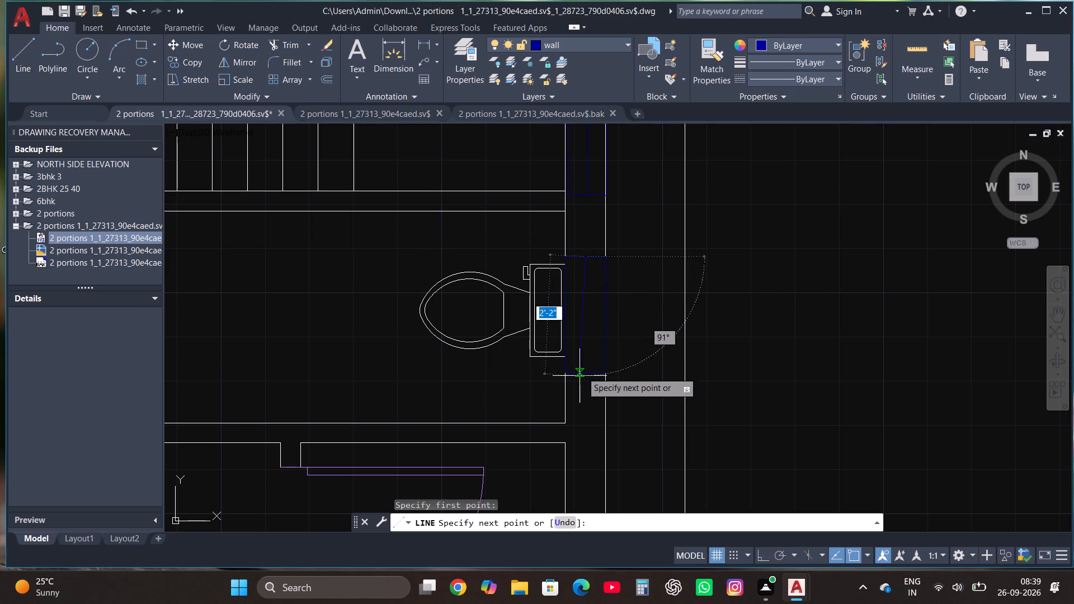
left_click(583, 374)
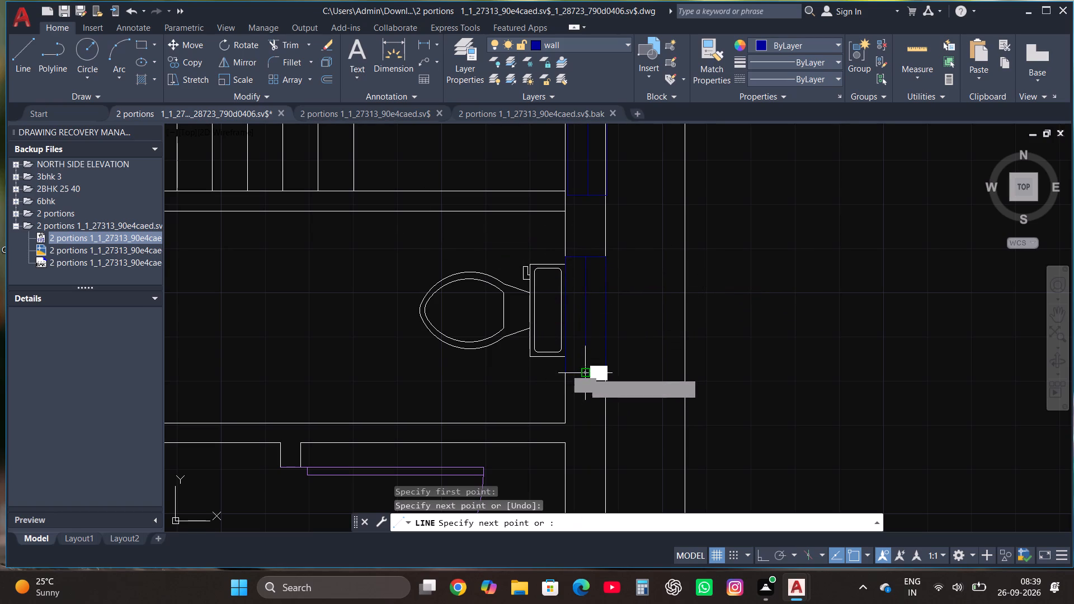
key("Escape")
Copy the window of the toilet below the staircase up the right outer wall to the toilet above the staircase.
scroll(642, 347, "down", 3)
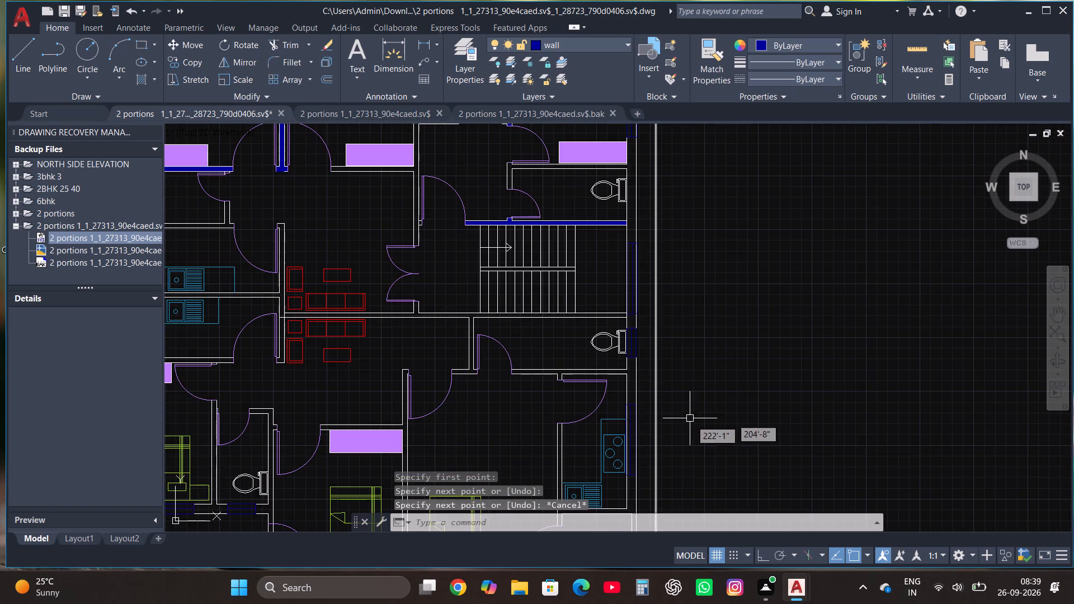
scroll(694, 344, "down", 1)
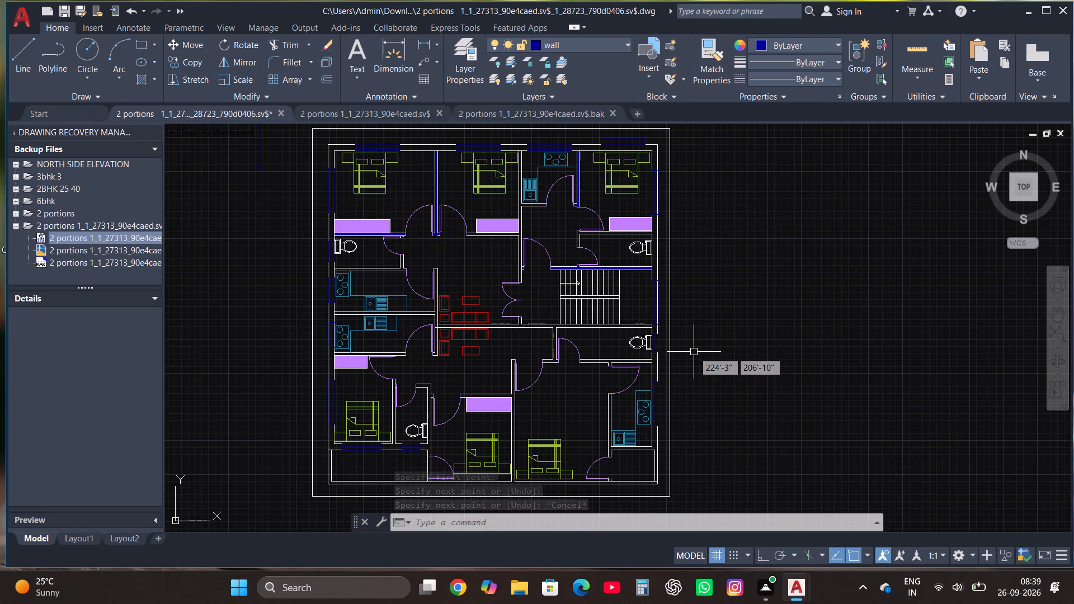
scroll(690, 233, "up", 3)
scroll(573, 268, "down", 1)
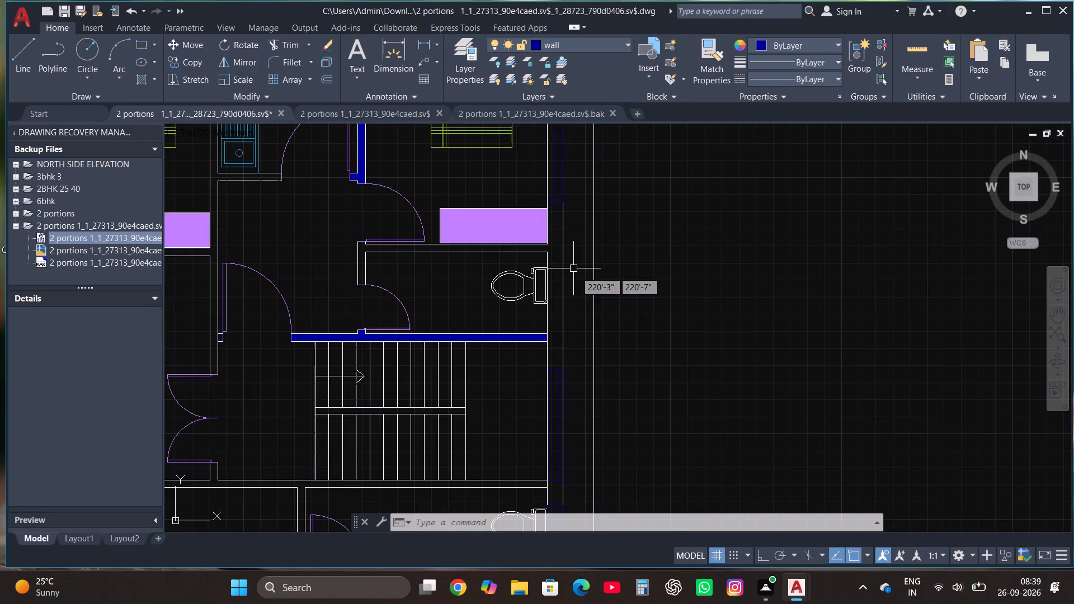
scroll(658, 365, "down", 2)
scroll(597, 442, "up", 4)
scroll(645, 409, "up", 1)
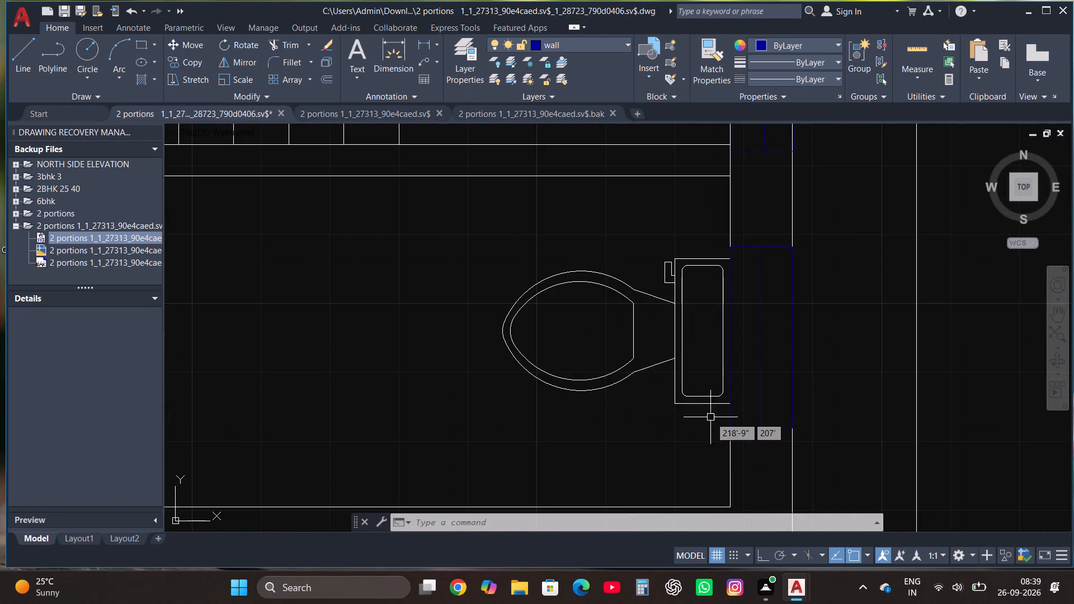
left_click(712, 444)
left_click(840, 233)
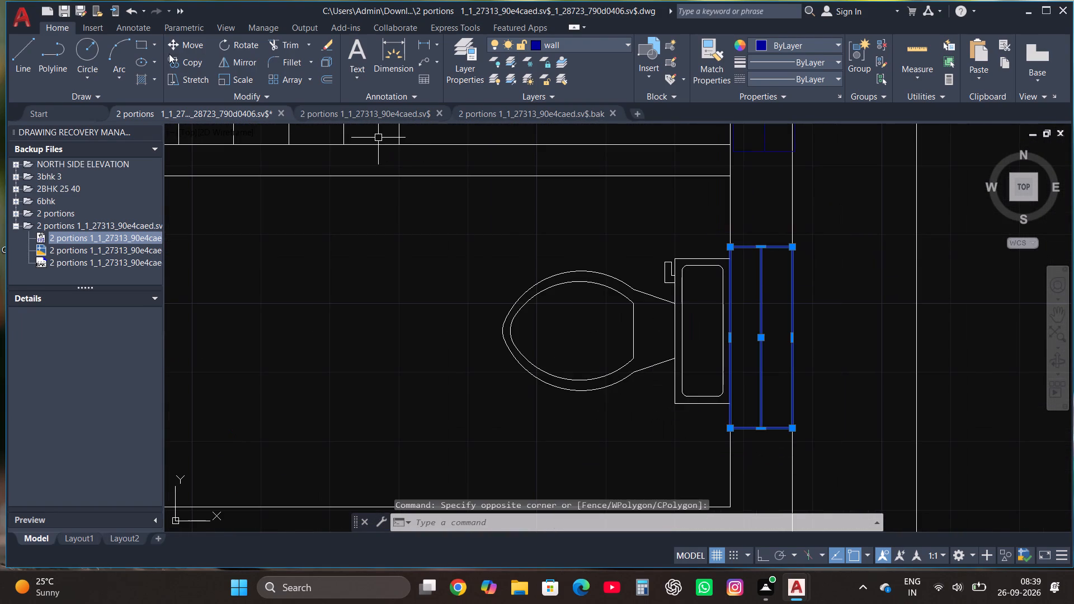
left_click(182, 59)
scroll(252, 275, "down", 2)
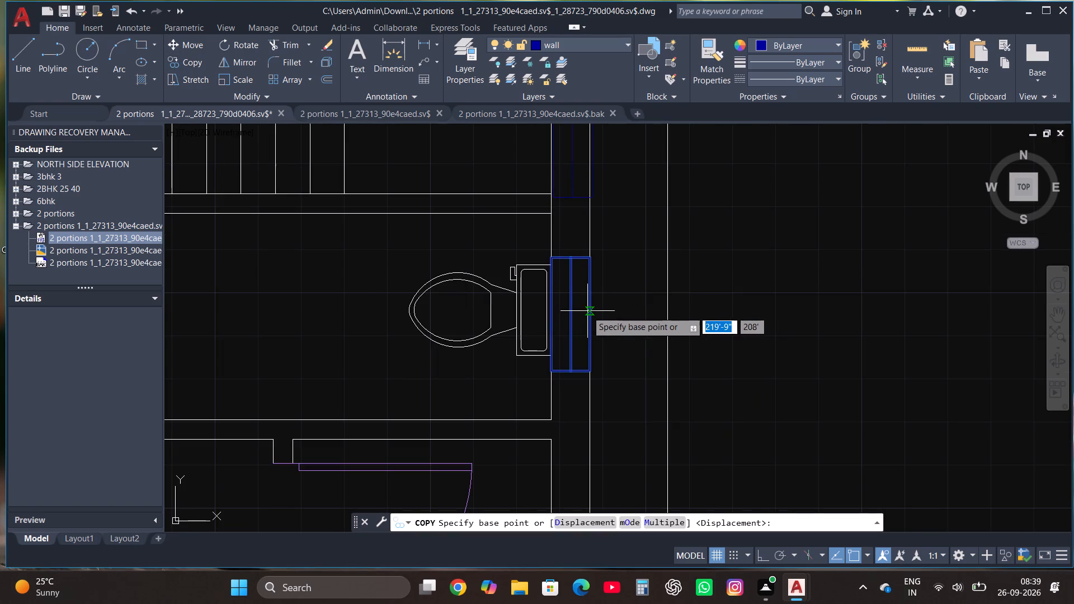
left_click(574, 312)
scroll(574, 315, "down", 3)
scroll(572, 166, "up", 2)
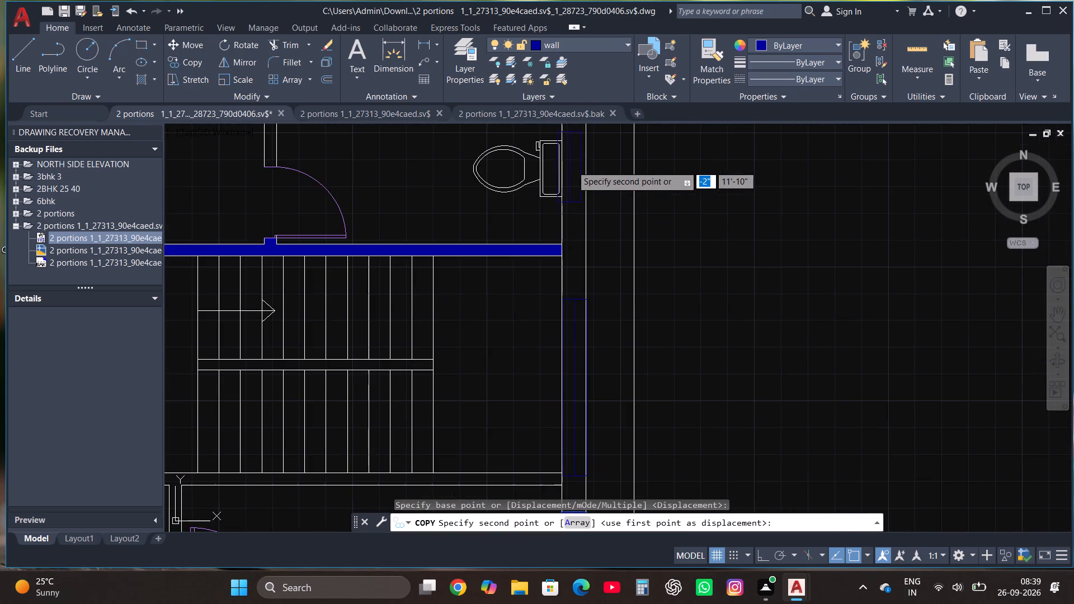
left_click(577, 172)
Save the drawing.
scroll(553, 327, "down", 2)
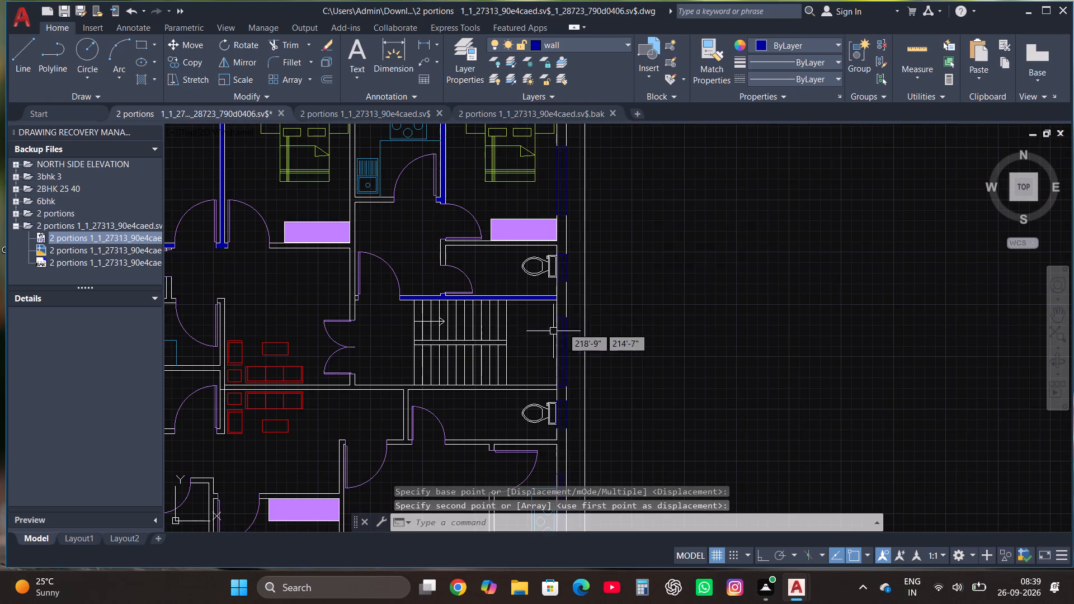
scroll(673, 221, "down", 1)
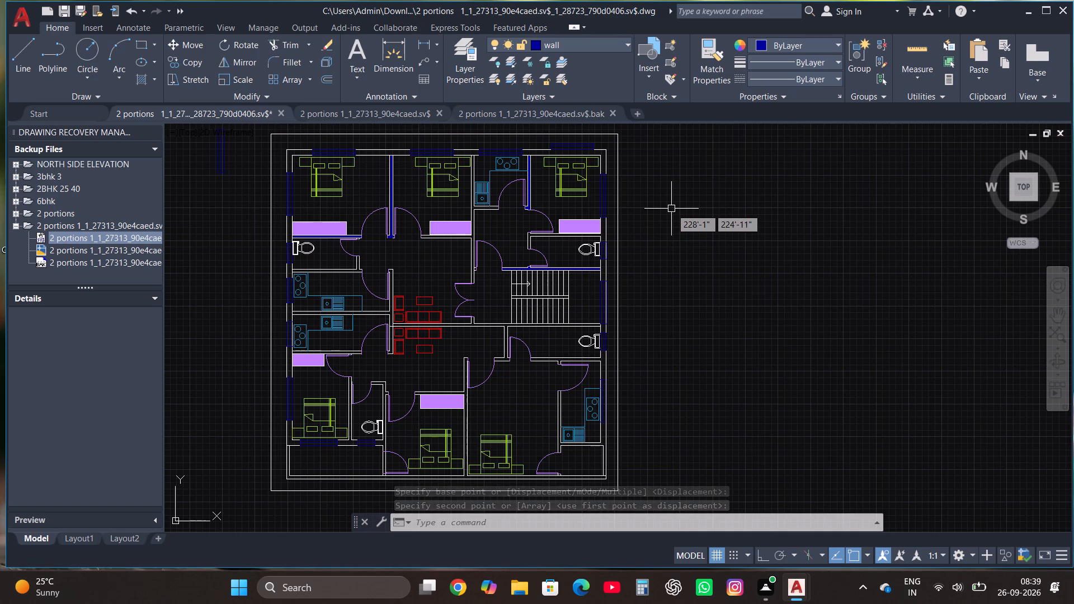
scroll(671, 222, "down", 1)
scroll(435, 163, "up", 2)
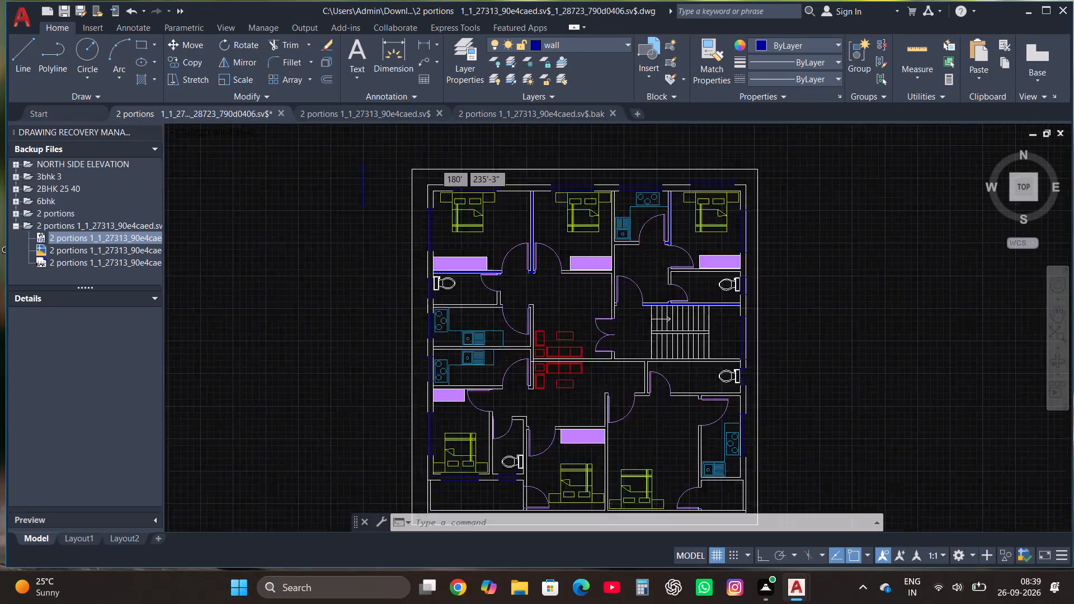
scroll(435, 163, "up", 1)
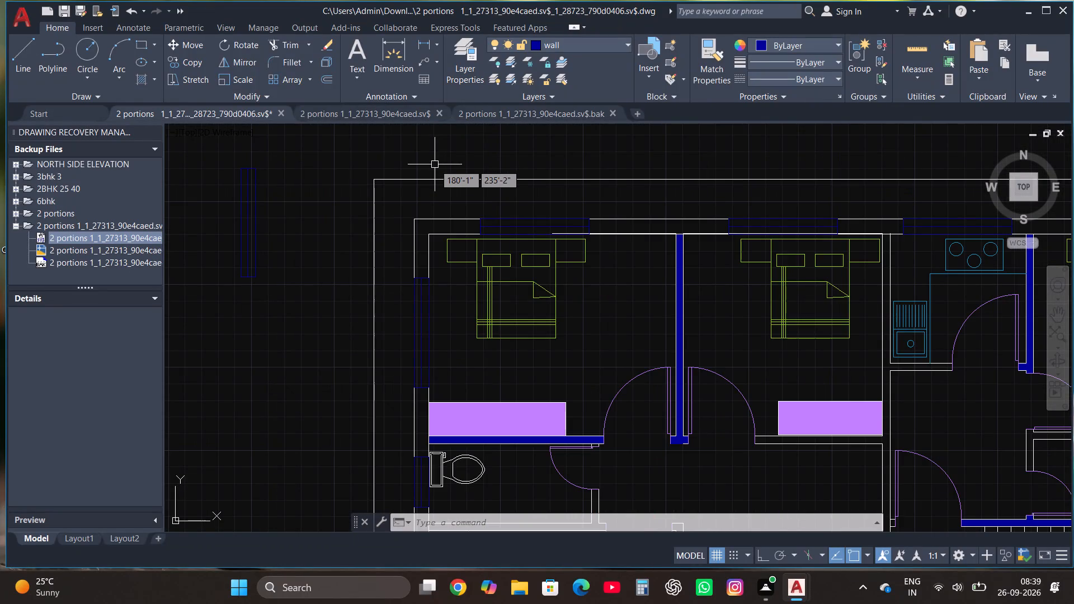
key("ctrl+s")
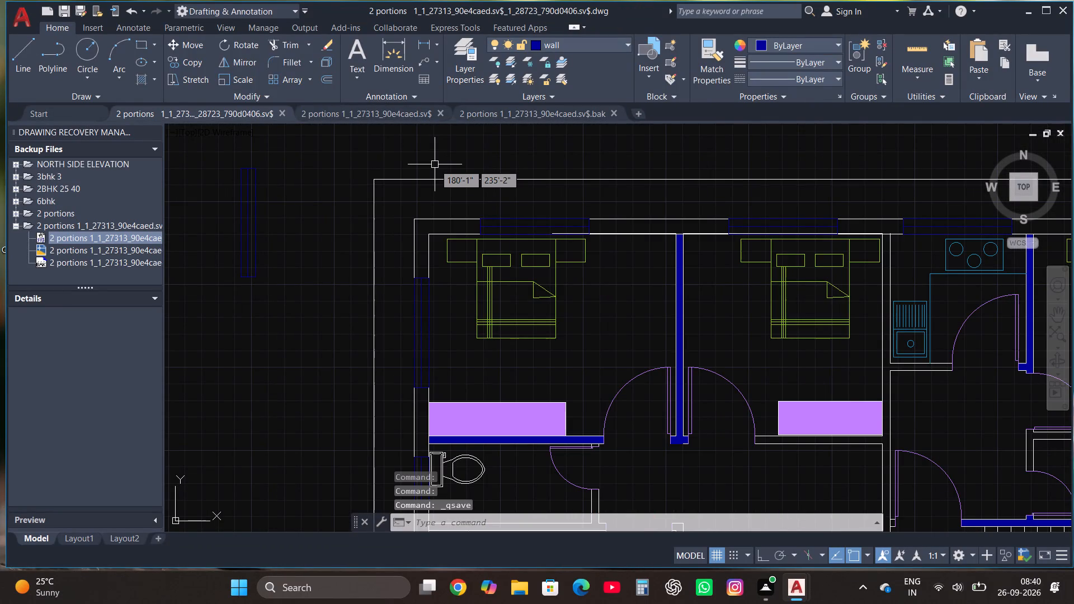
key("ctrl+s")
Fill the upper-left outer corner, the two top wall segments between windows and the left wall segment beside the wardrobe with SOLID hatch.
key("h")
key("Return")
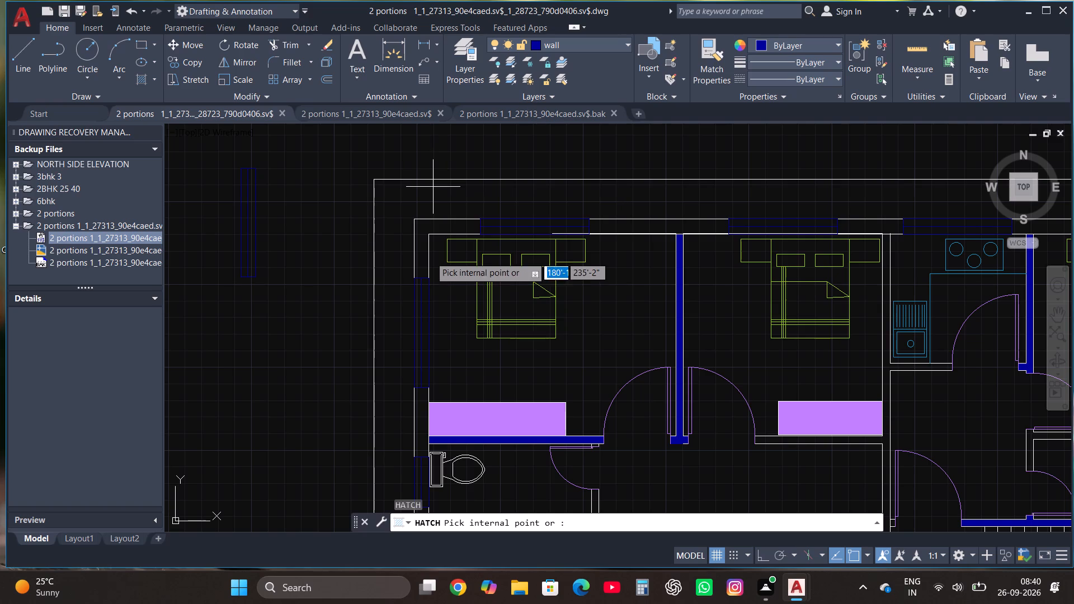
left_click(426, 224)
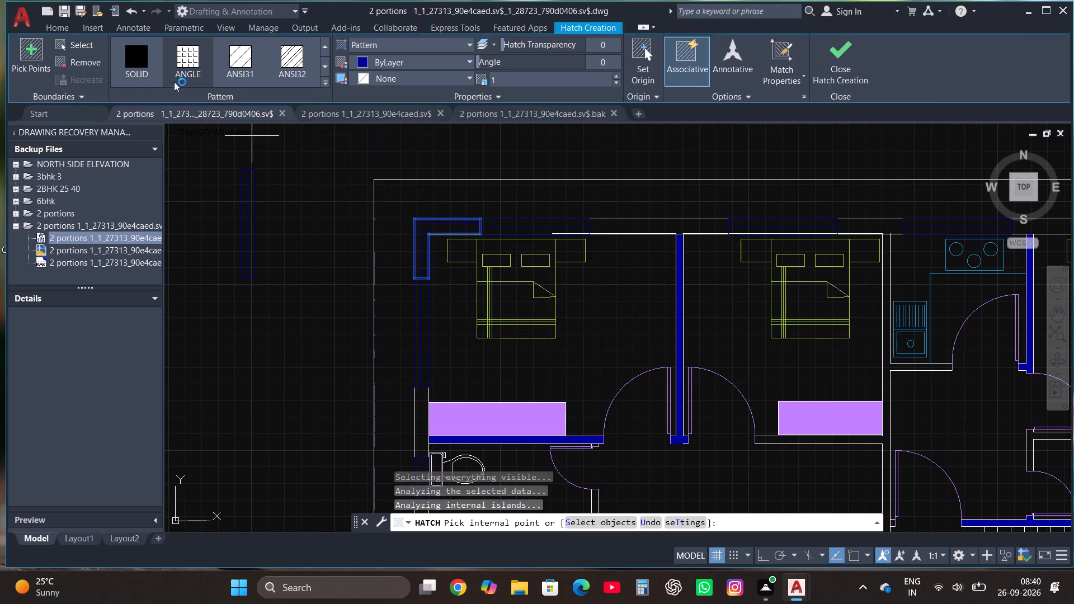
left_click(142, 60)
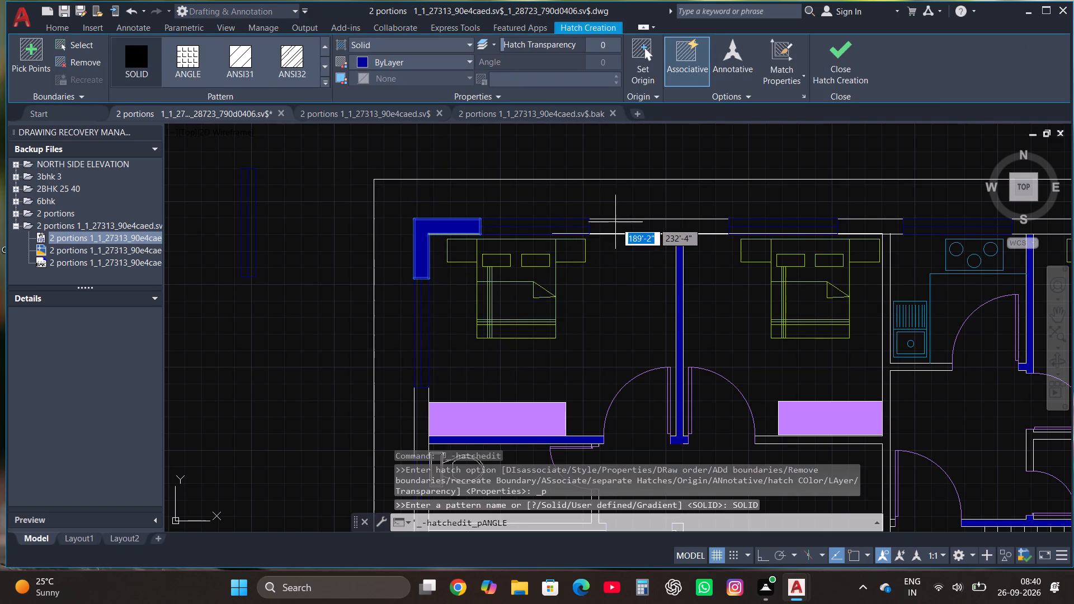
left_click(618, 223)
left_click(870, 225)
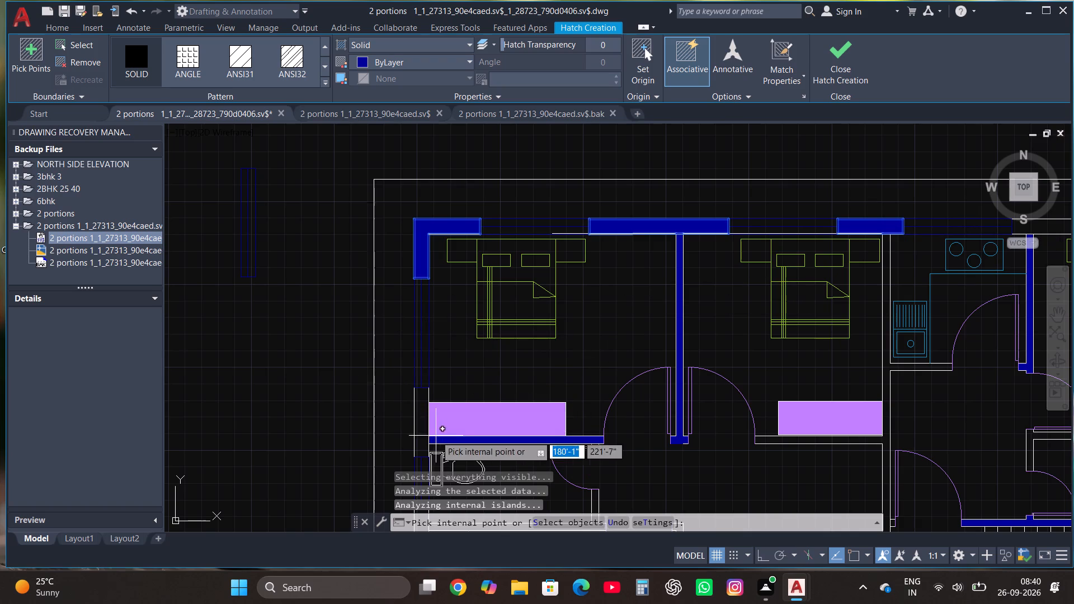
left_click(419, 426)
scroll(420, 426, "down", 2)
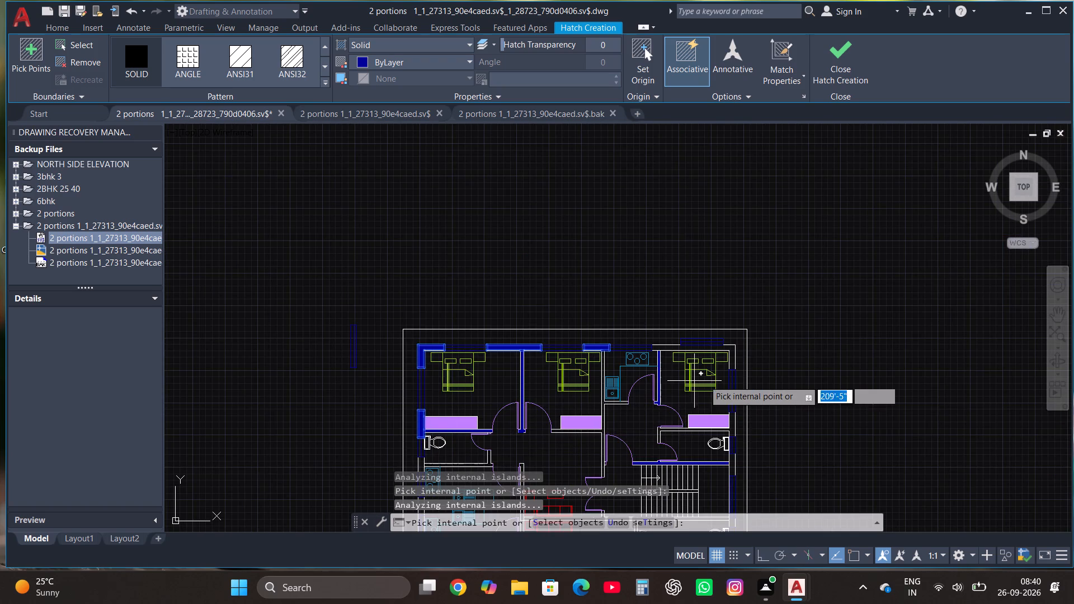
scroll(710, 347, "up", 3)
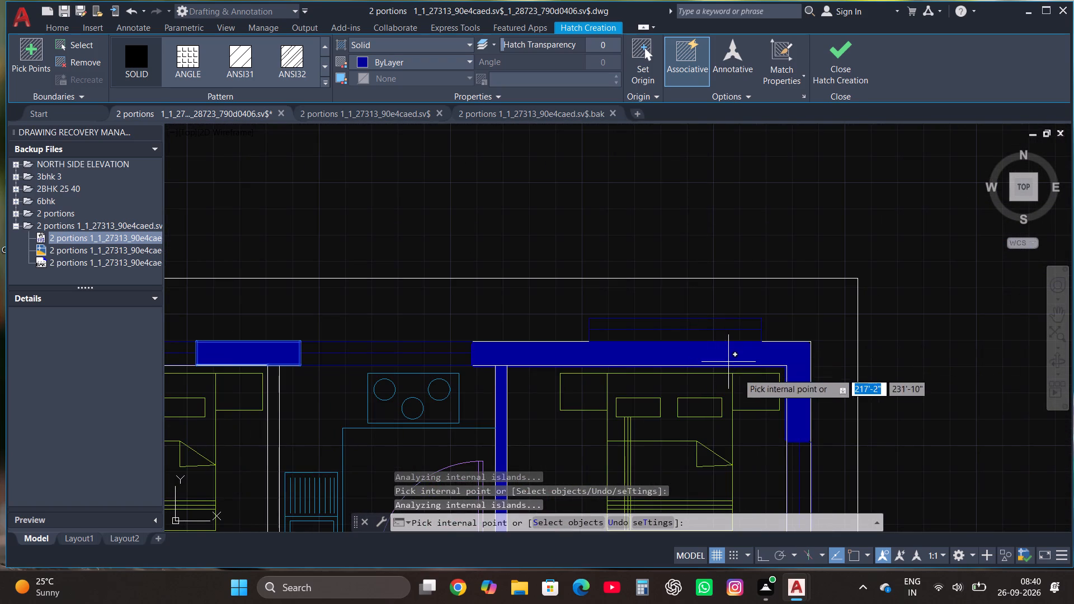
left_click(826, 64)
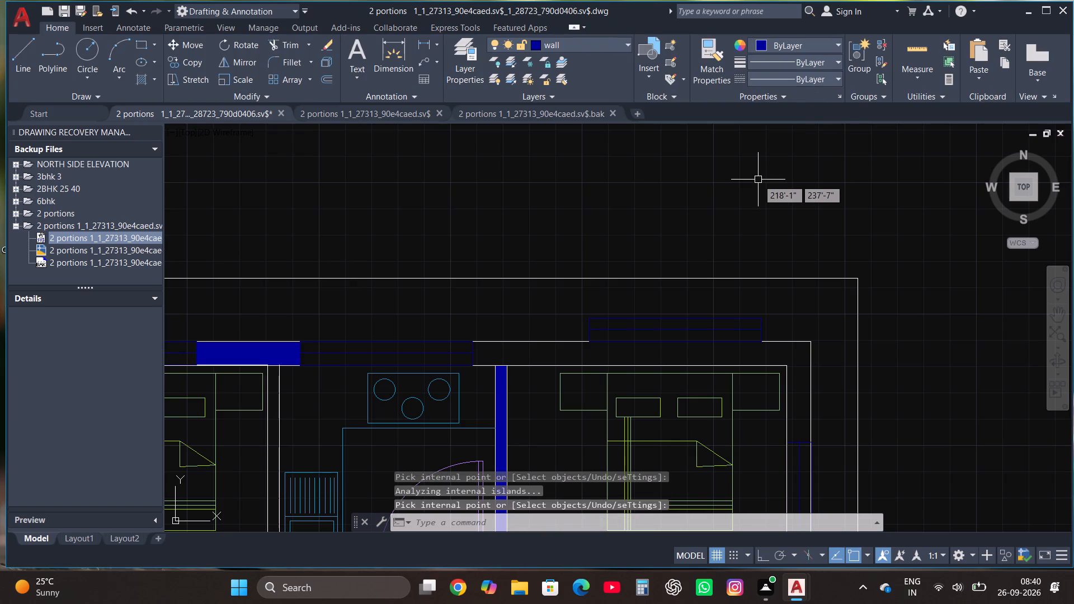
Save the drawing with the new wall hatches.
key("ctrl+s")
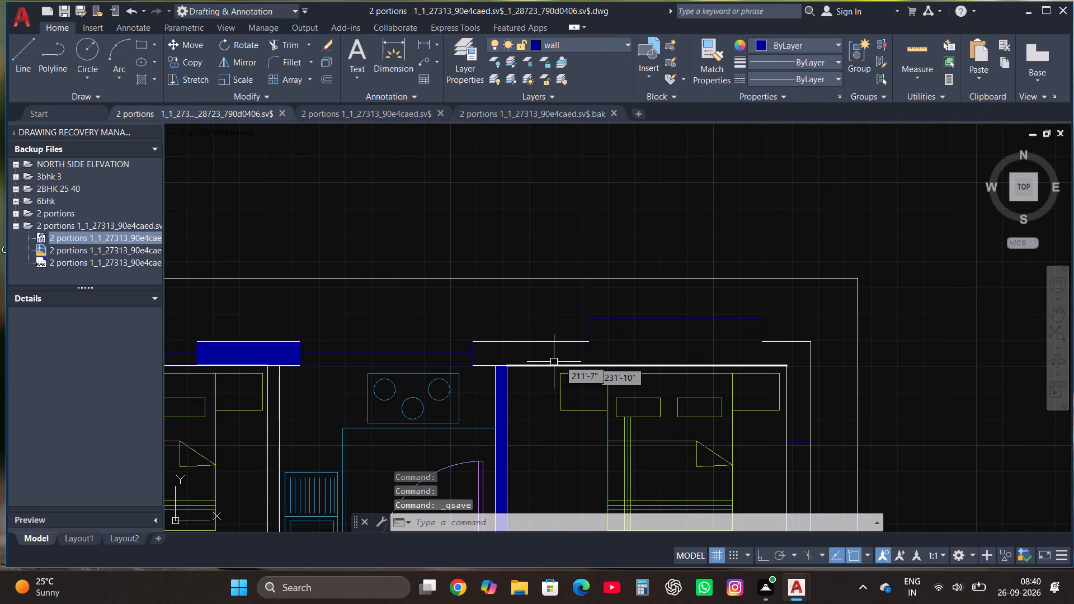
Move the upper-right bedroom's top window down into the thickness of the top outer wall.
left_click(565, 353)
left_click(789, 311)
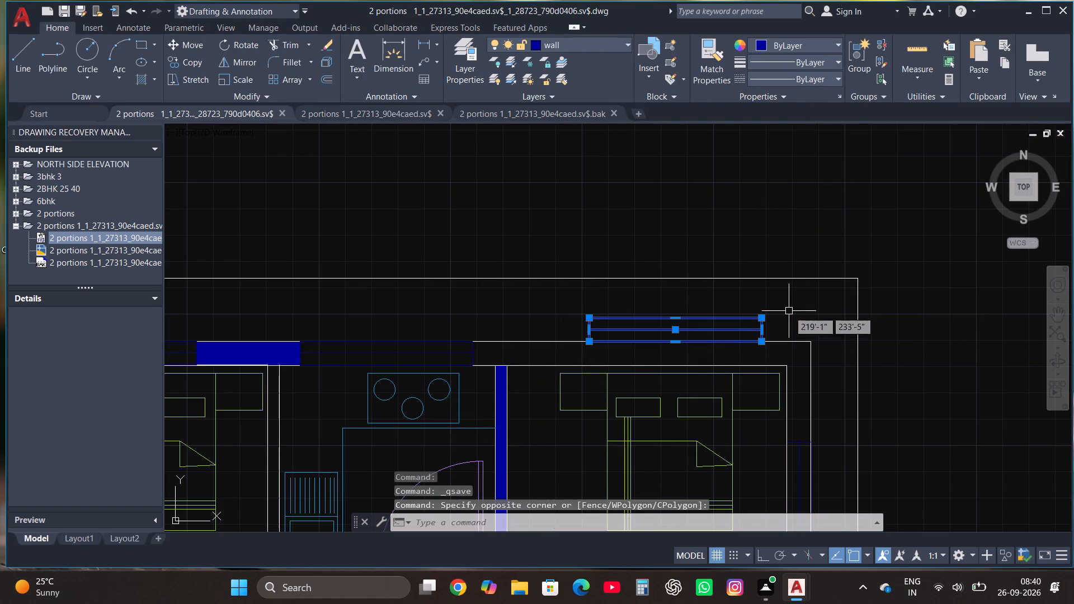
left_click(191, 46)
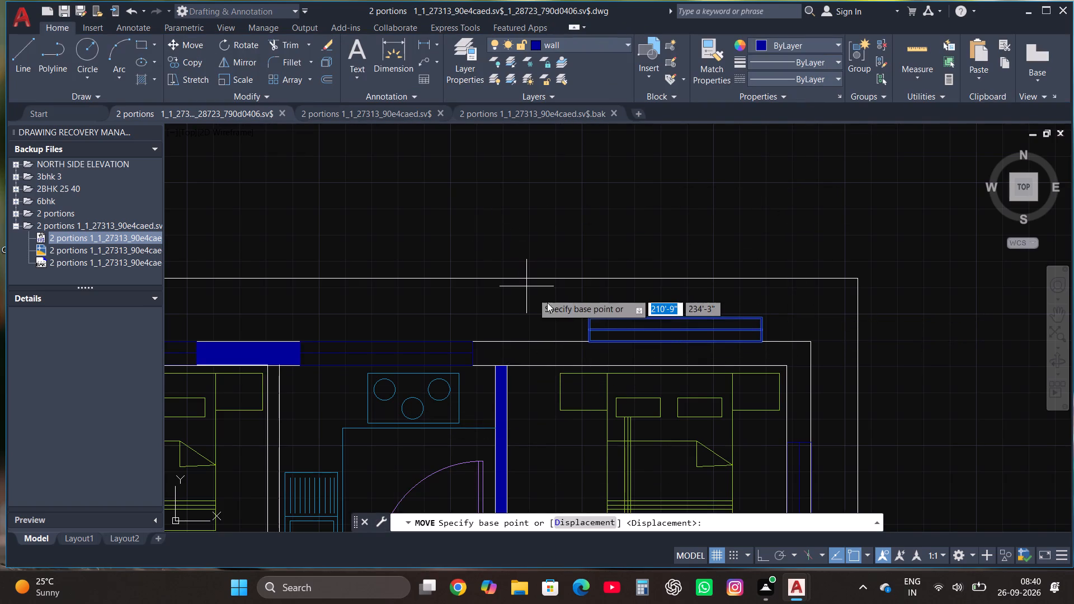
left_click(588, 316)
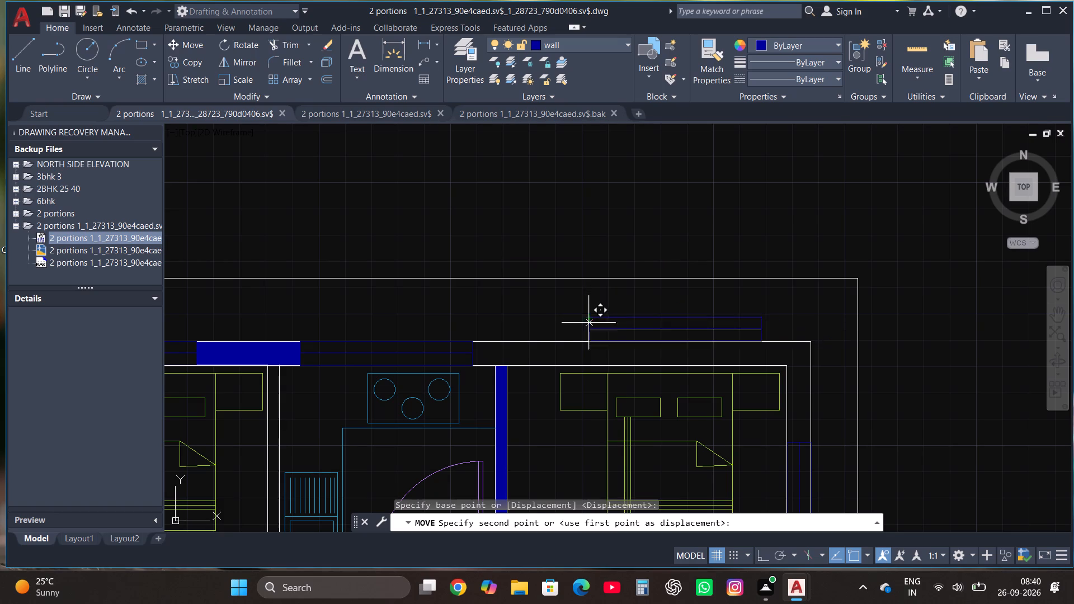
left_click(586, 344)
Fill the top wall segment between the kitchen and upper-right bedroom windows, and the upper-right outer corner, with SOLID hatch.
scroll(558, 286, "down", 2)
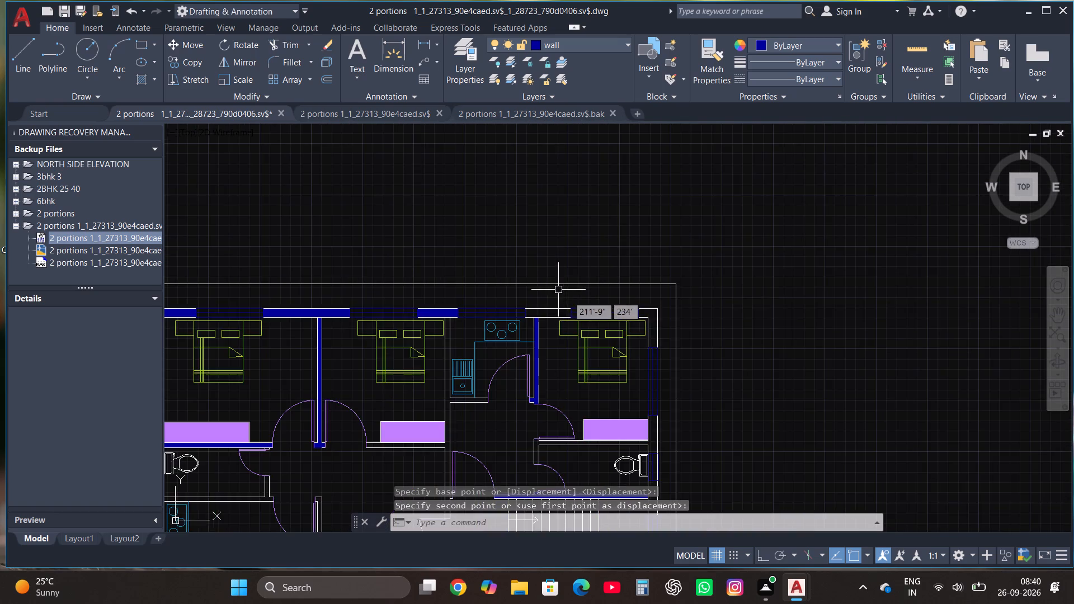
scroll(643, 325, "up", 1)
key("h")
key("Return")
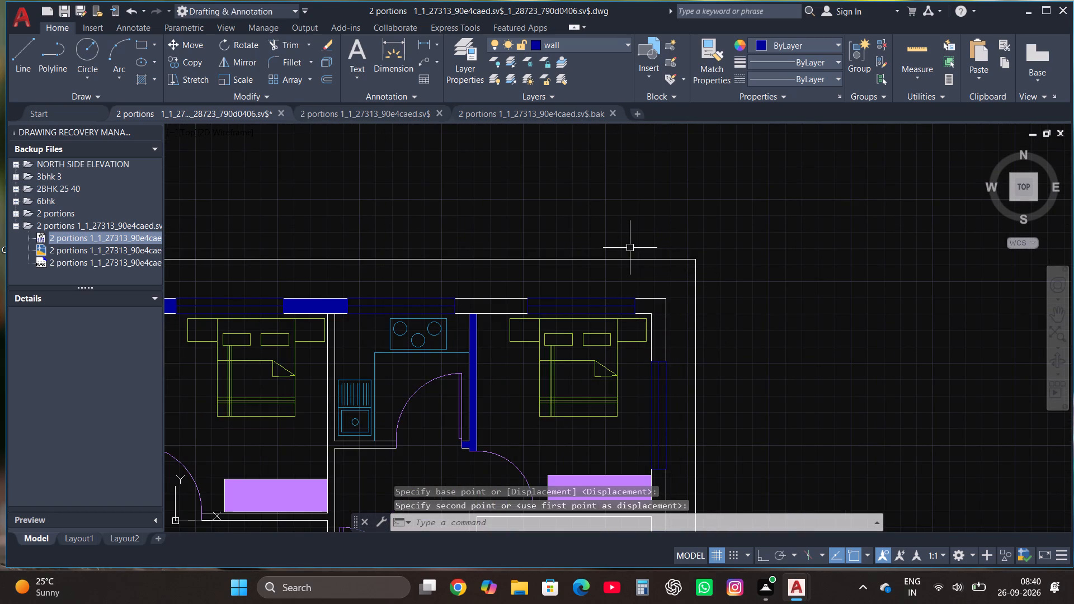
left_click(506, 304)
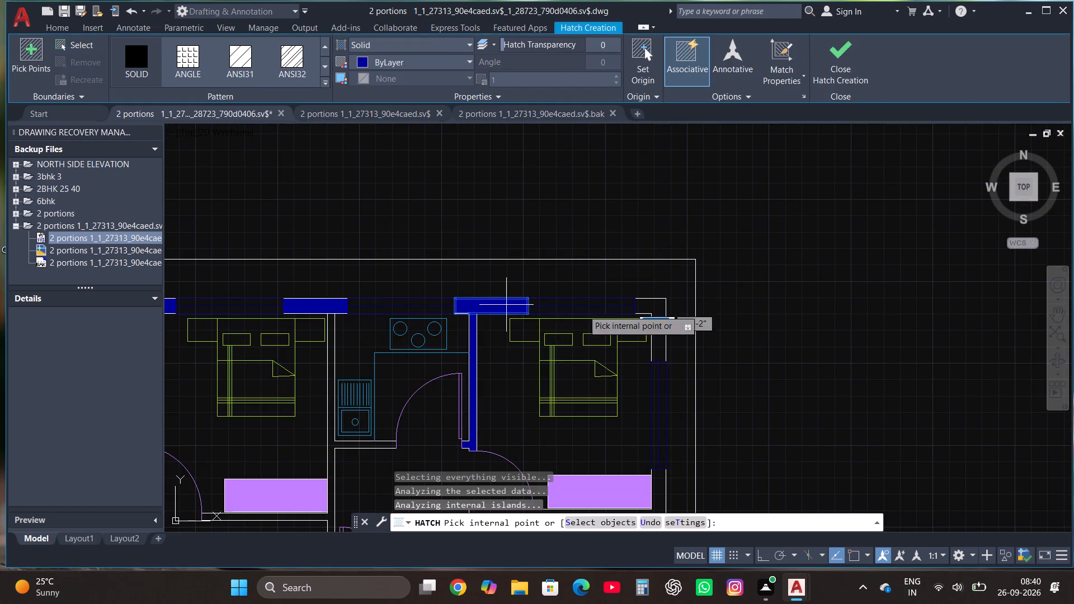
left_click(656, 308)
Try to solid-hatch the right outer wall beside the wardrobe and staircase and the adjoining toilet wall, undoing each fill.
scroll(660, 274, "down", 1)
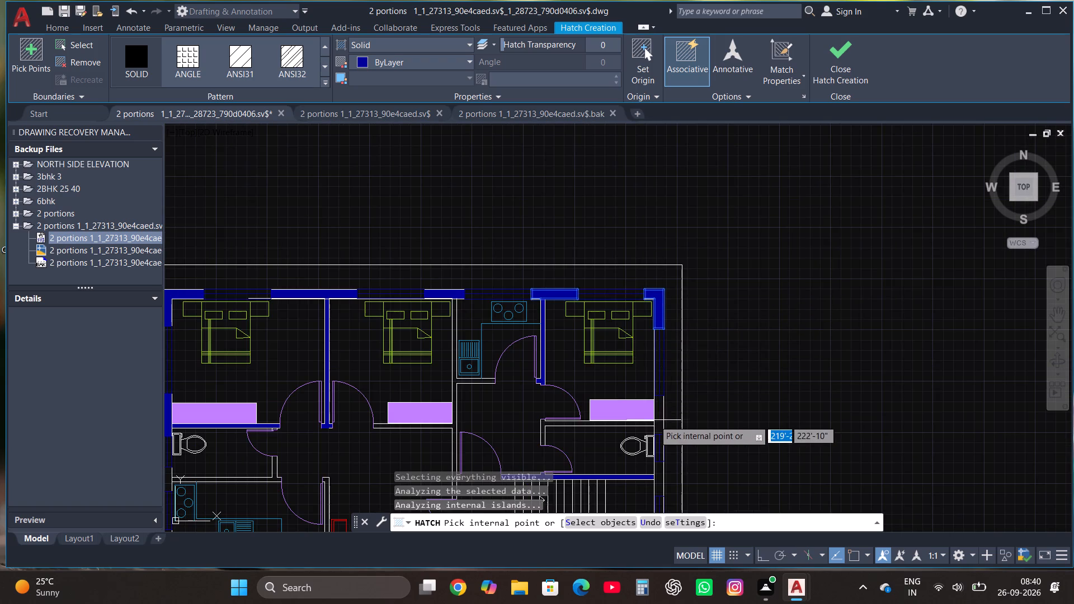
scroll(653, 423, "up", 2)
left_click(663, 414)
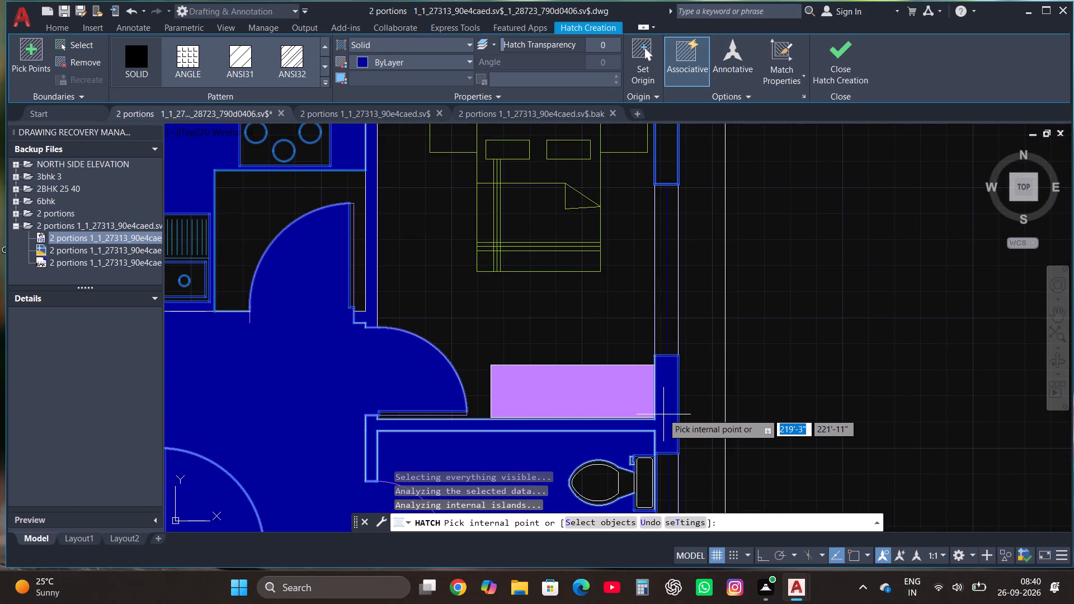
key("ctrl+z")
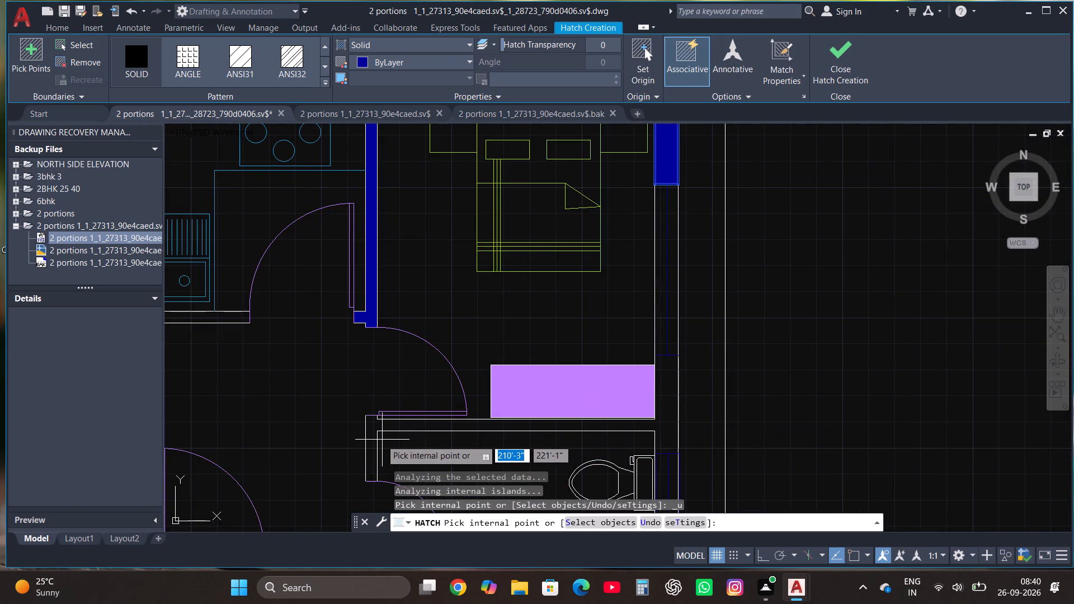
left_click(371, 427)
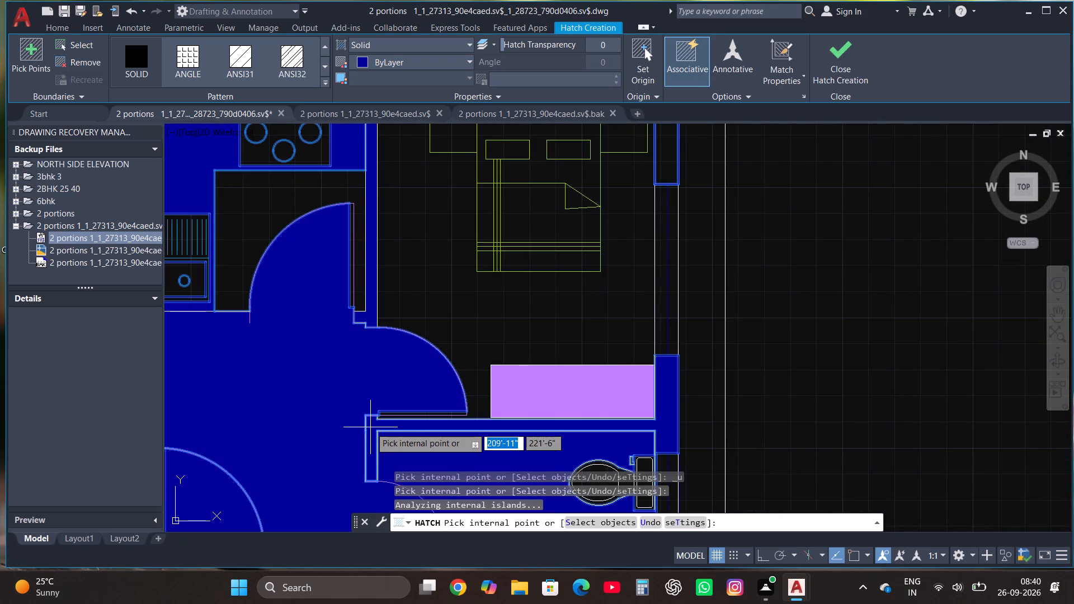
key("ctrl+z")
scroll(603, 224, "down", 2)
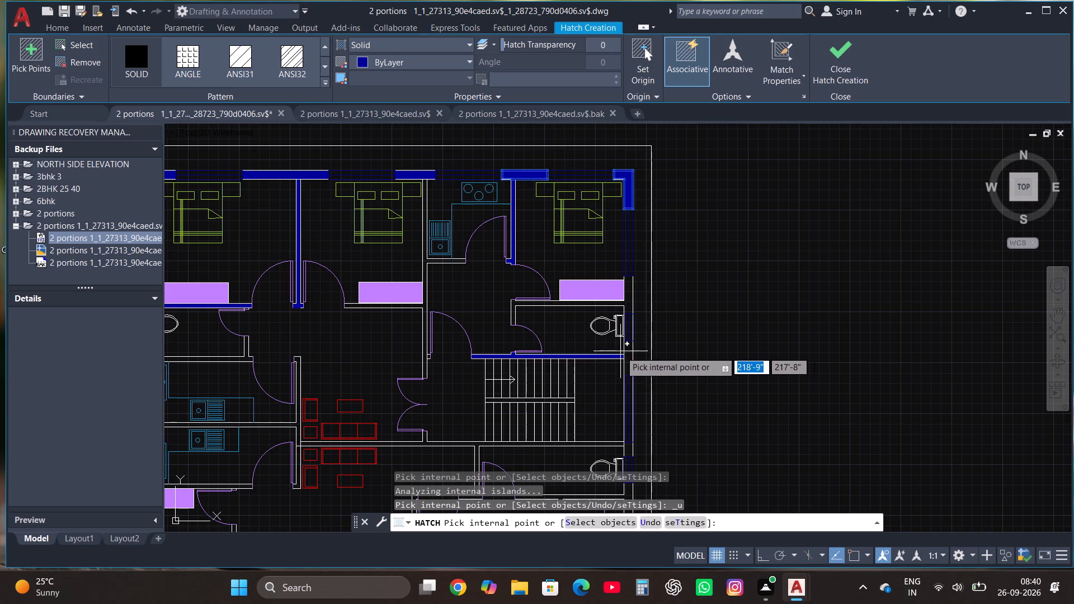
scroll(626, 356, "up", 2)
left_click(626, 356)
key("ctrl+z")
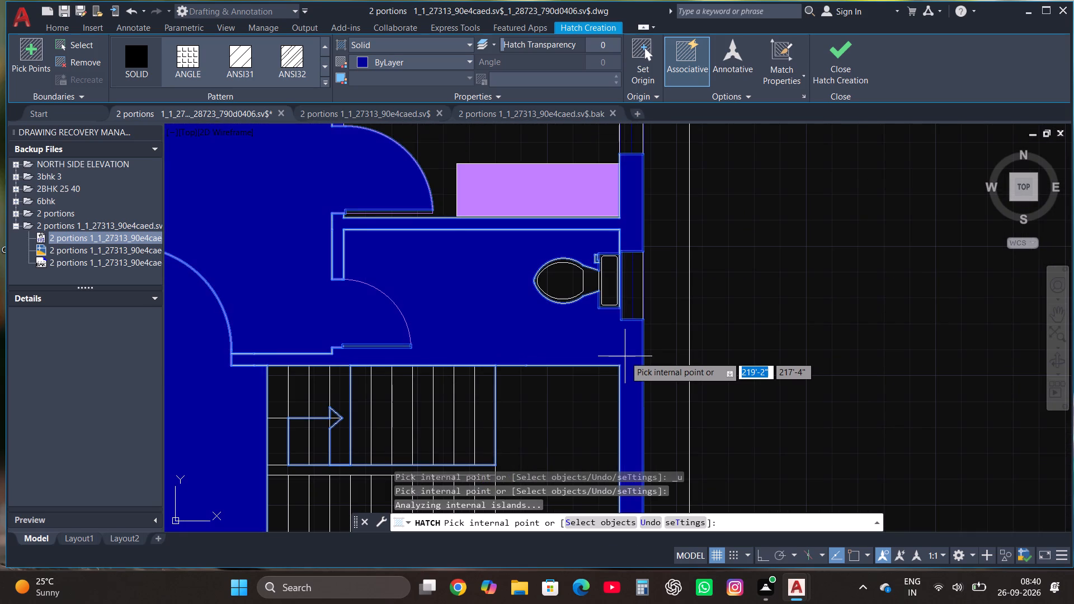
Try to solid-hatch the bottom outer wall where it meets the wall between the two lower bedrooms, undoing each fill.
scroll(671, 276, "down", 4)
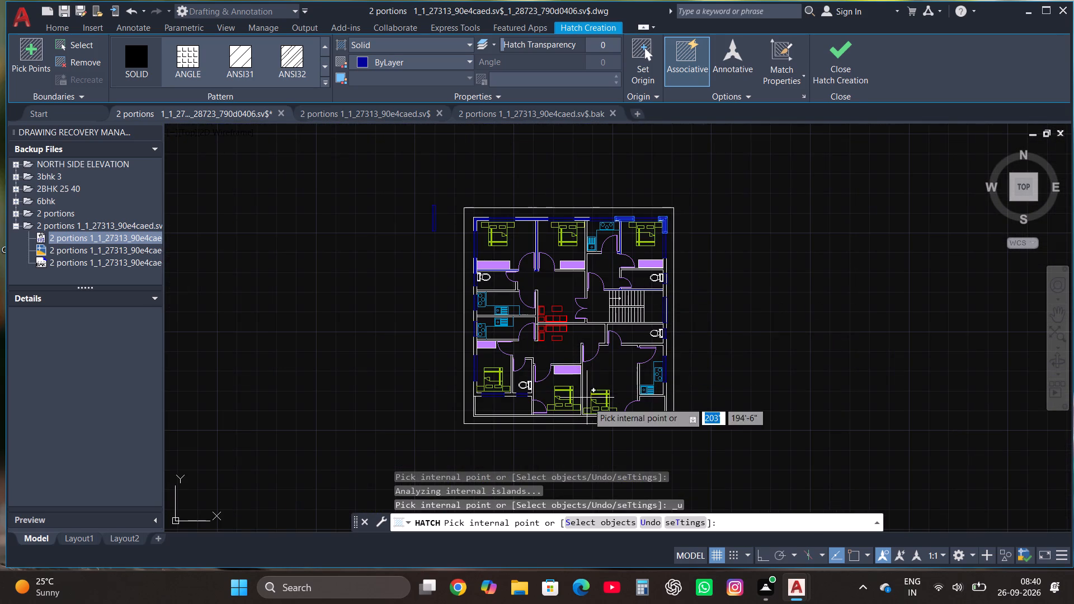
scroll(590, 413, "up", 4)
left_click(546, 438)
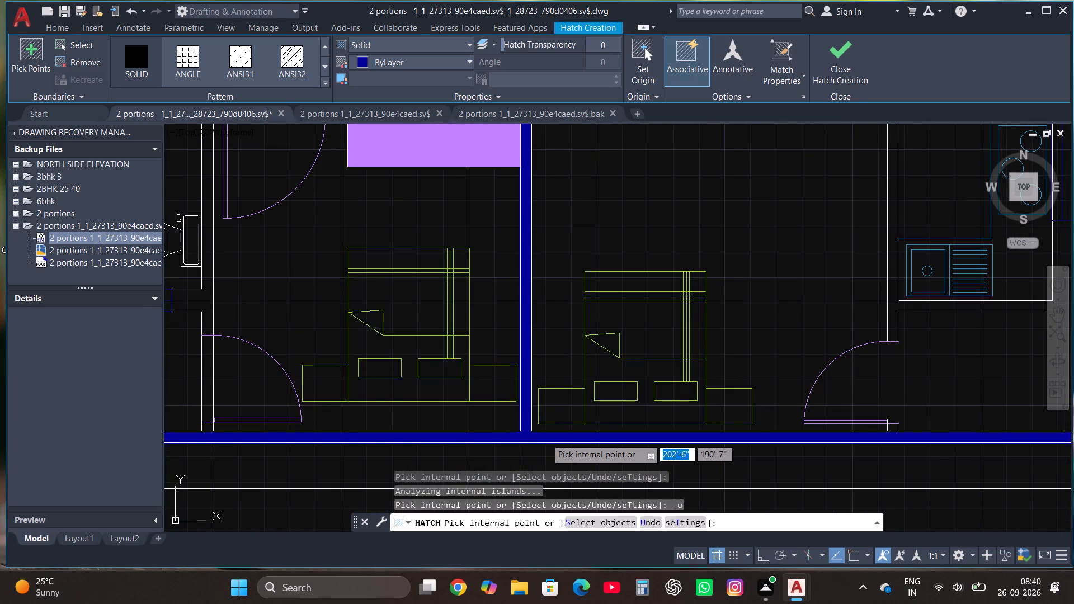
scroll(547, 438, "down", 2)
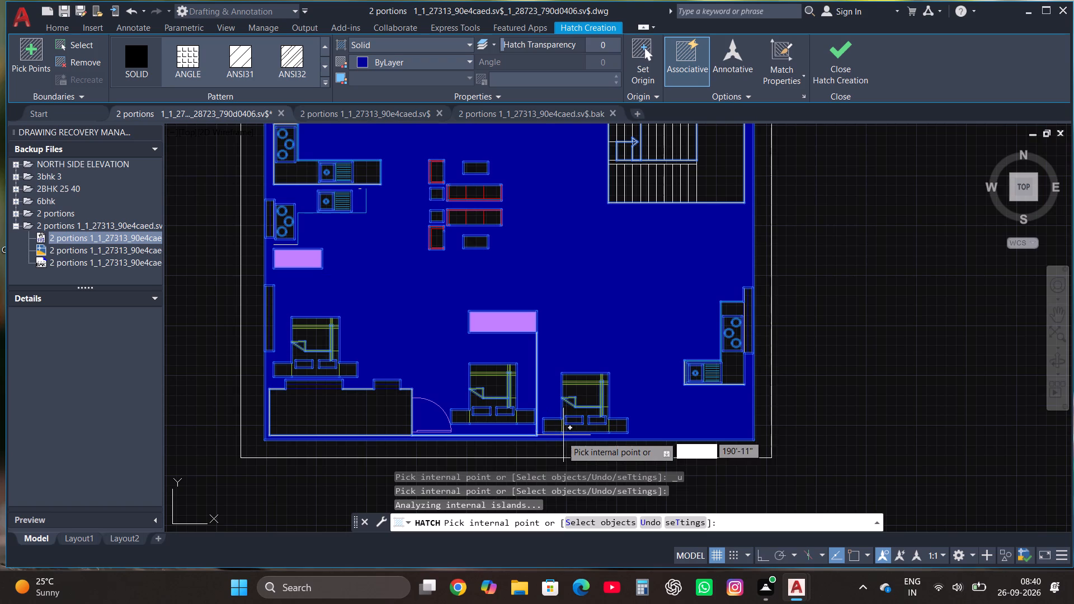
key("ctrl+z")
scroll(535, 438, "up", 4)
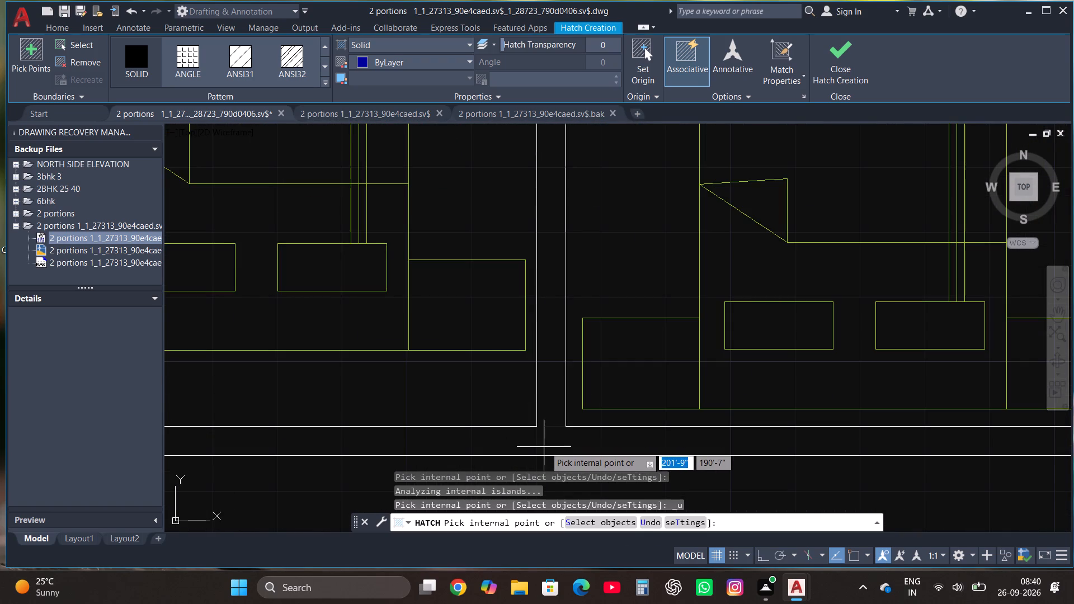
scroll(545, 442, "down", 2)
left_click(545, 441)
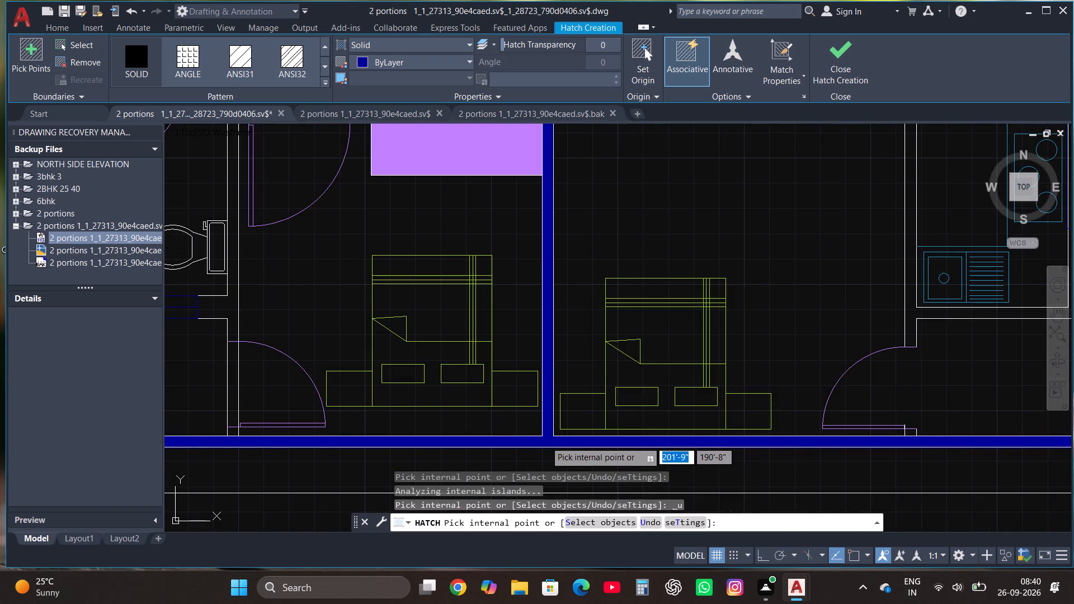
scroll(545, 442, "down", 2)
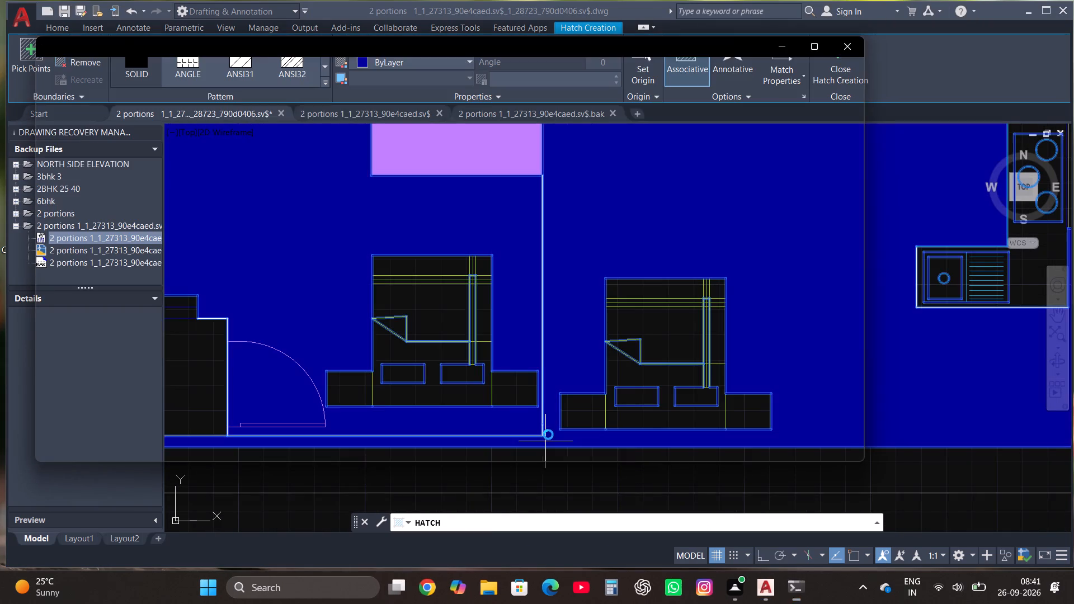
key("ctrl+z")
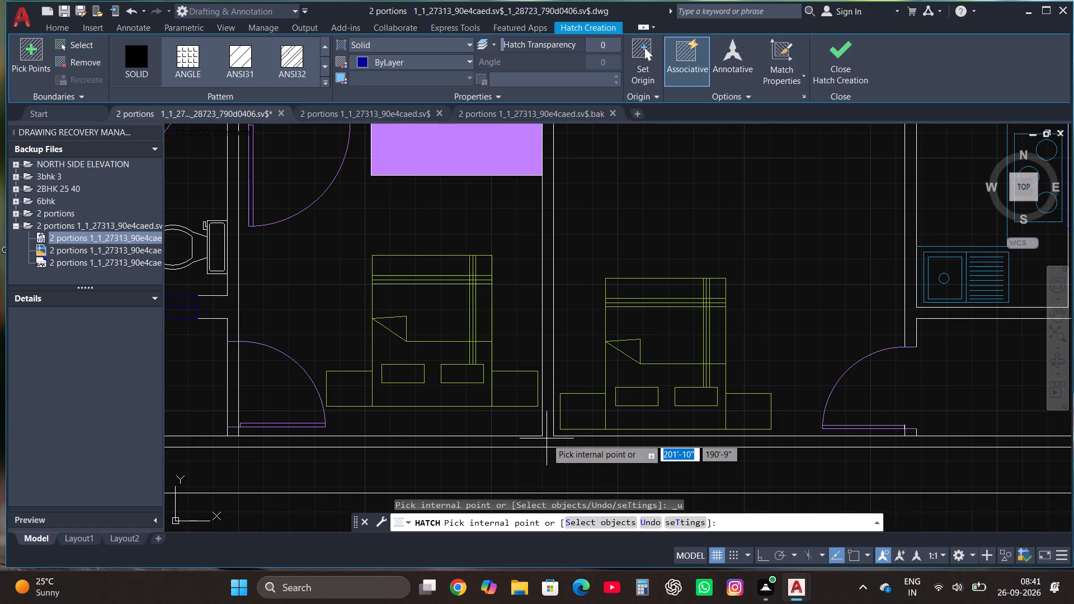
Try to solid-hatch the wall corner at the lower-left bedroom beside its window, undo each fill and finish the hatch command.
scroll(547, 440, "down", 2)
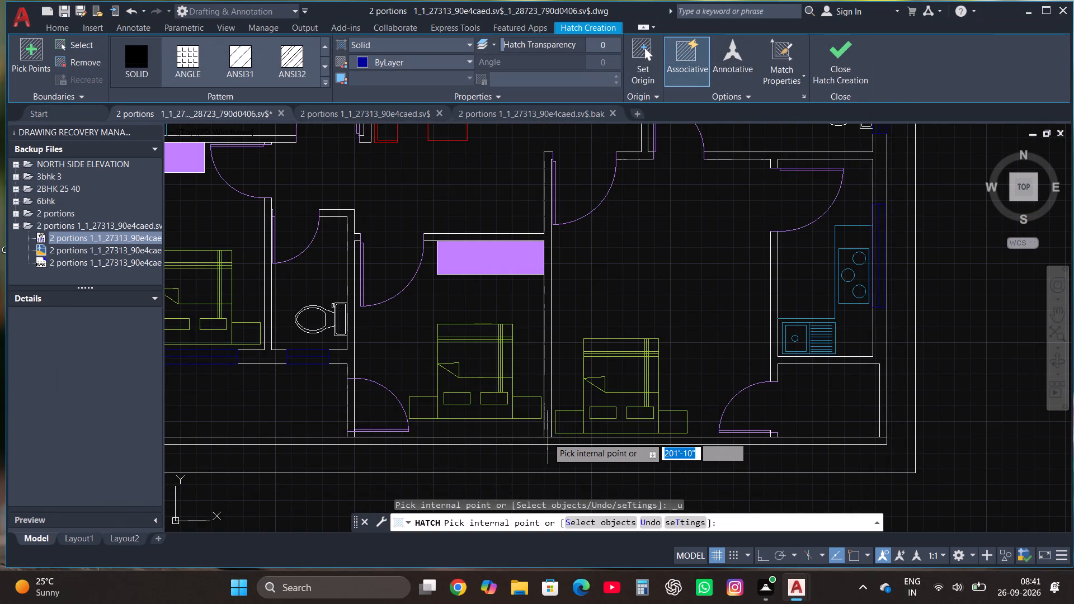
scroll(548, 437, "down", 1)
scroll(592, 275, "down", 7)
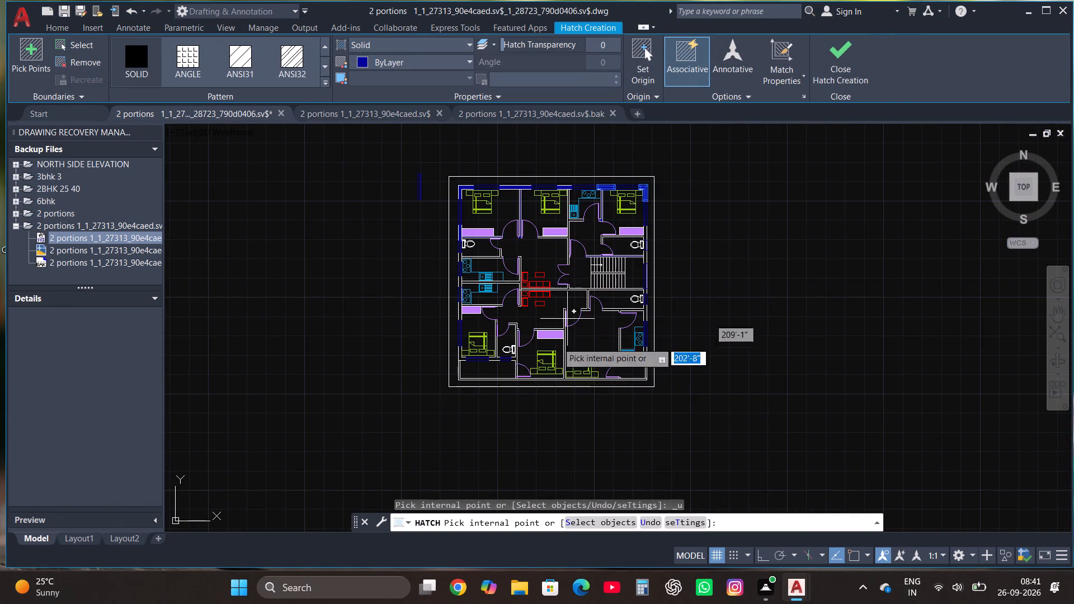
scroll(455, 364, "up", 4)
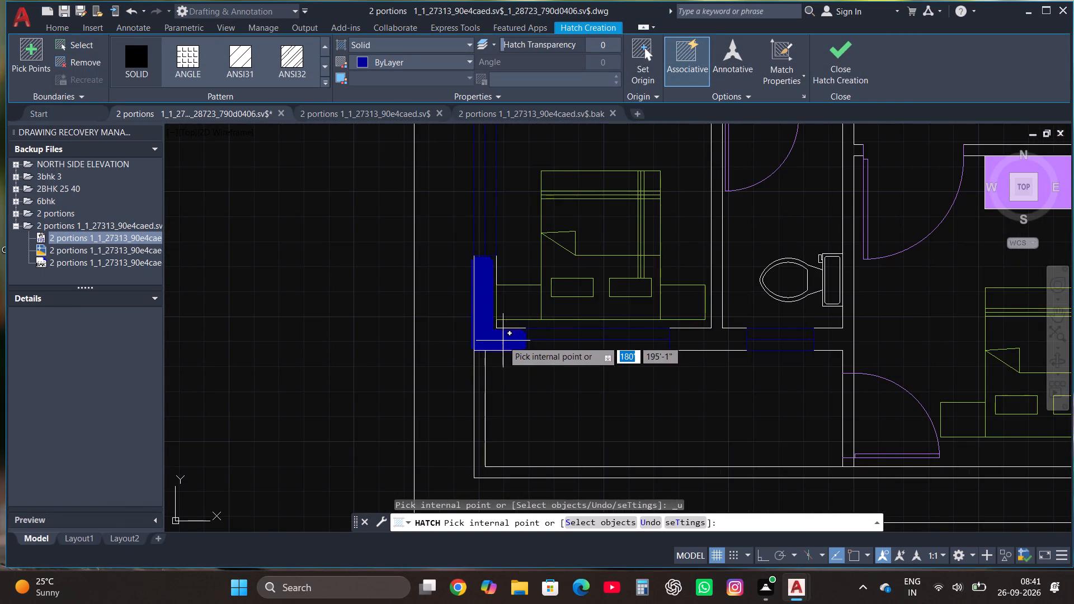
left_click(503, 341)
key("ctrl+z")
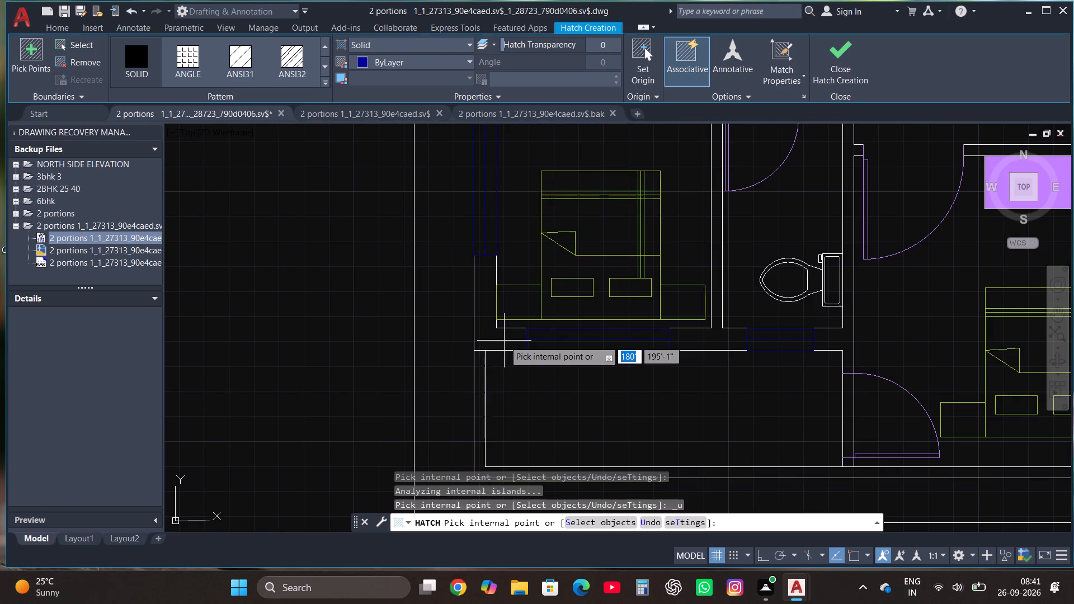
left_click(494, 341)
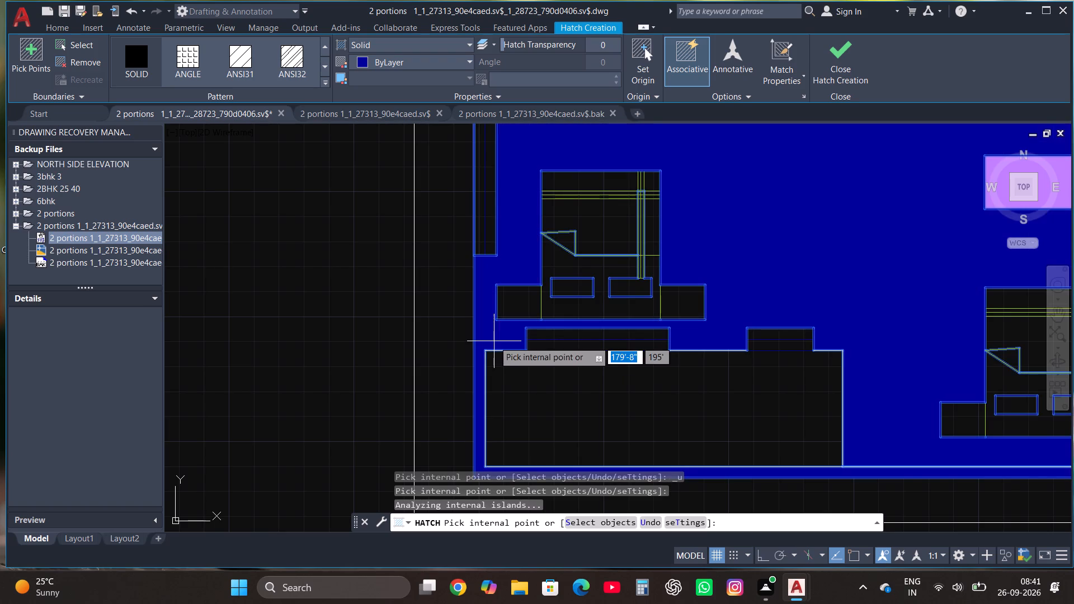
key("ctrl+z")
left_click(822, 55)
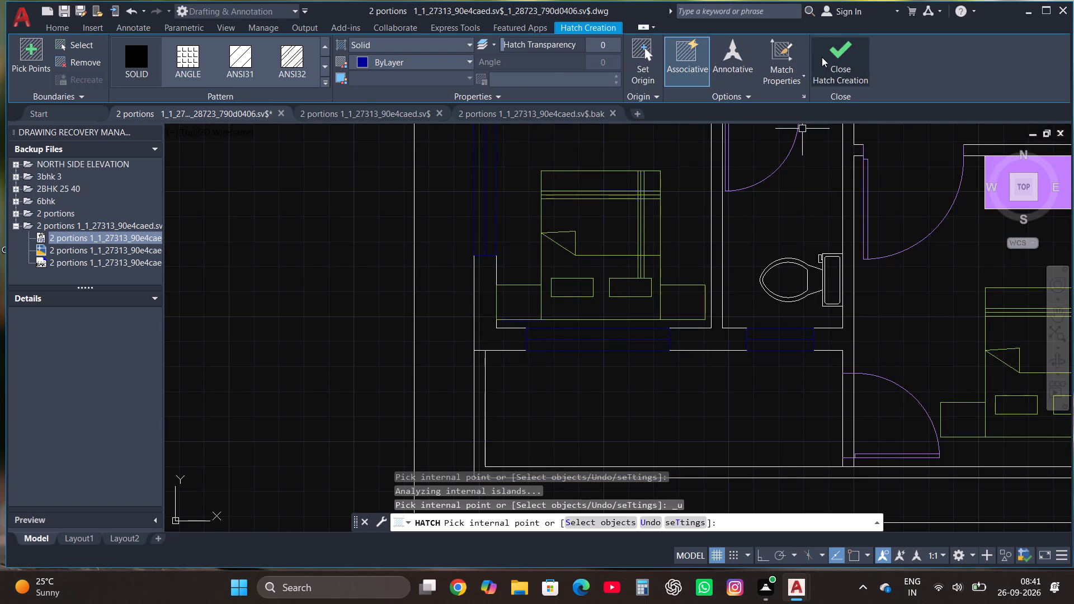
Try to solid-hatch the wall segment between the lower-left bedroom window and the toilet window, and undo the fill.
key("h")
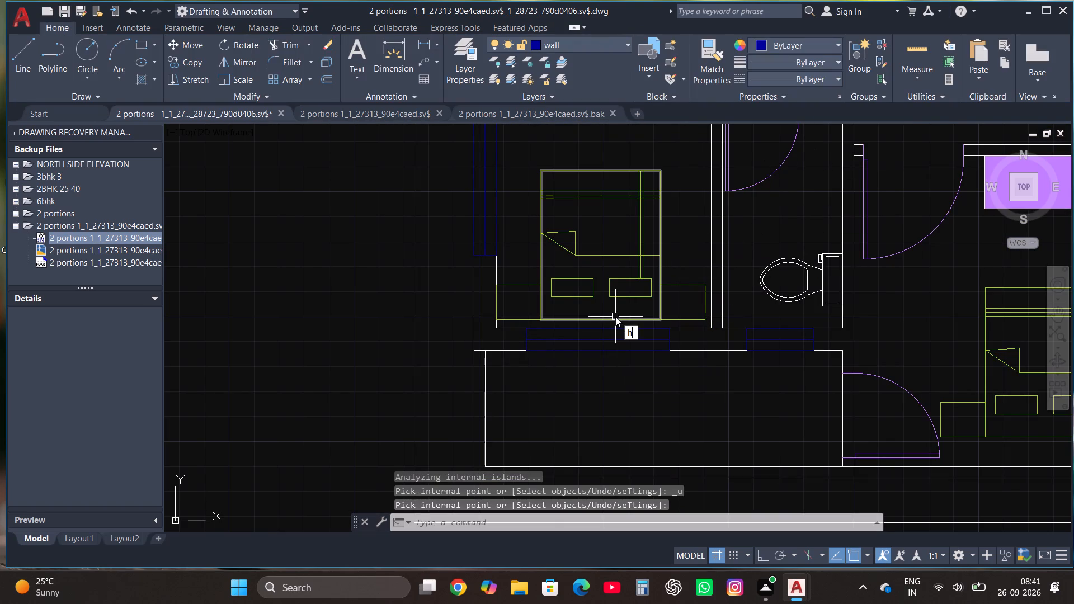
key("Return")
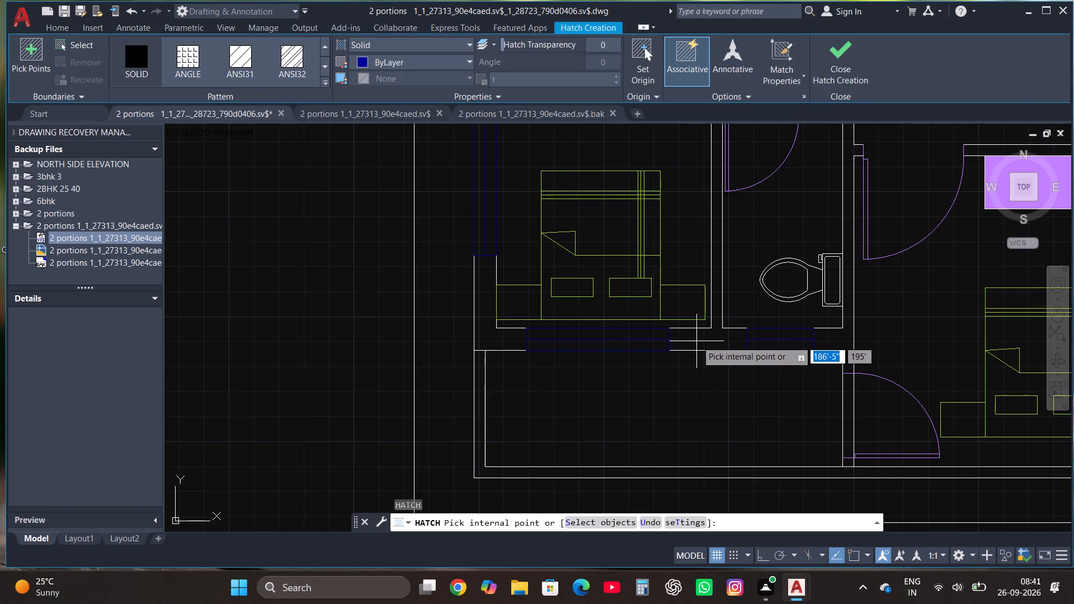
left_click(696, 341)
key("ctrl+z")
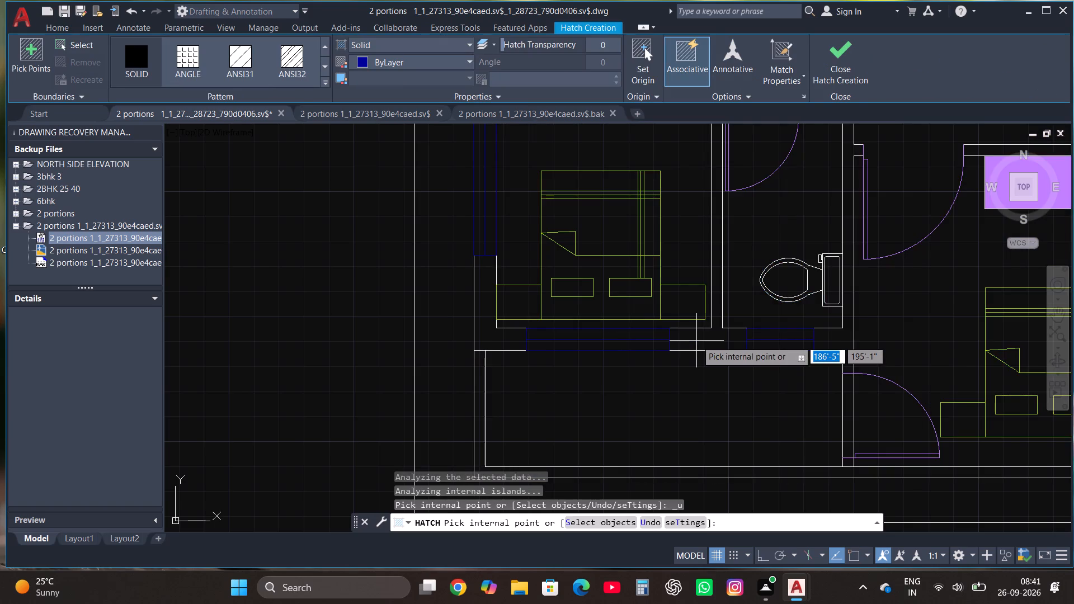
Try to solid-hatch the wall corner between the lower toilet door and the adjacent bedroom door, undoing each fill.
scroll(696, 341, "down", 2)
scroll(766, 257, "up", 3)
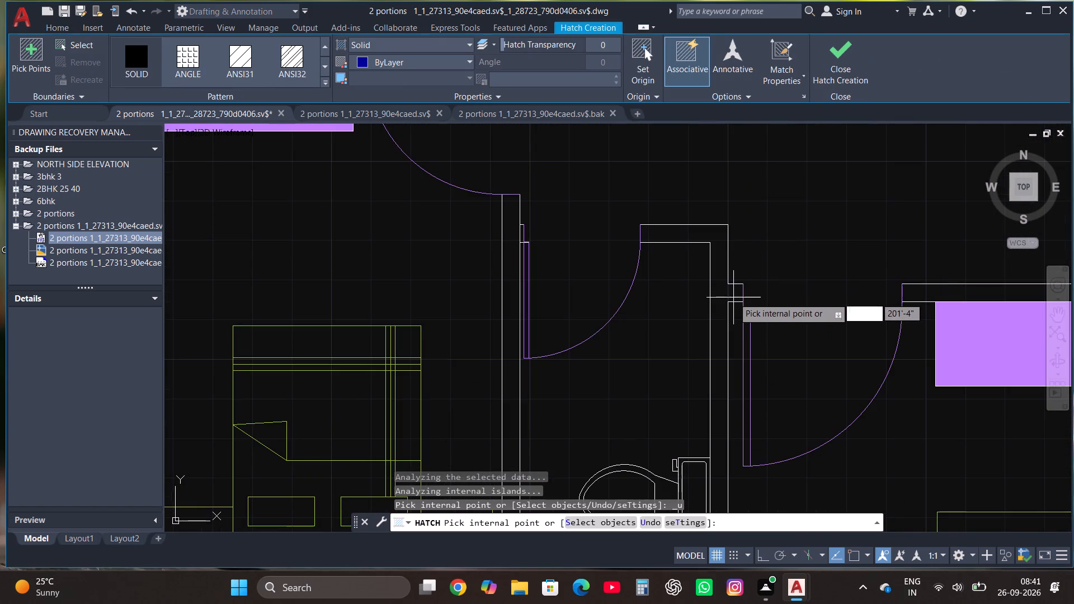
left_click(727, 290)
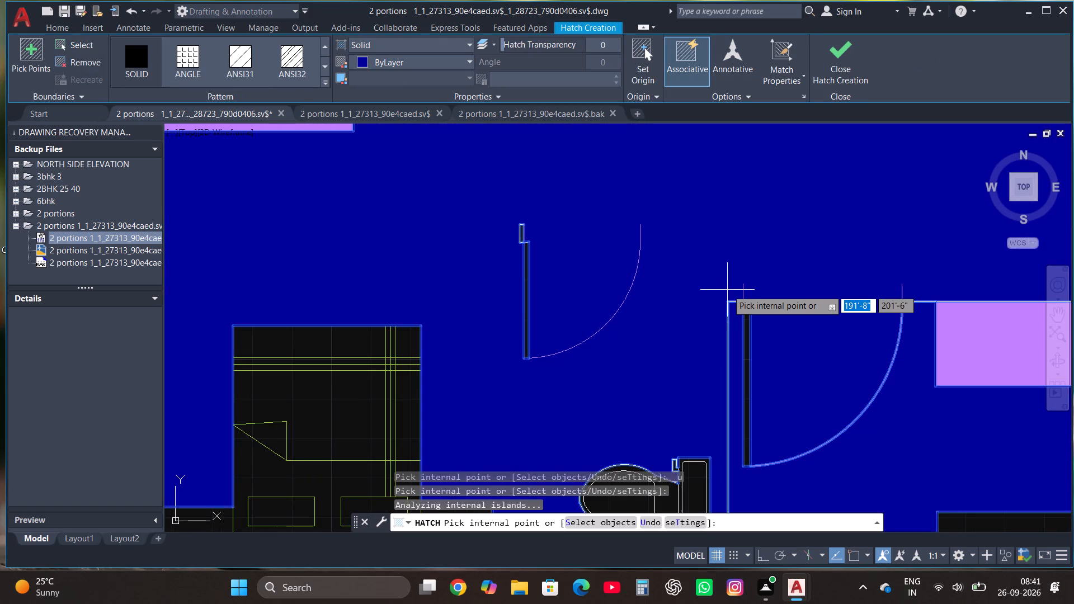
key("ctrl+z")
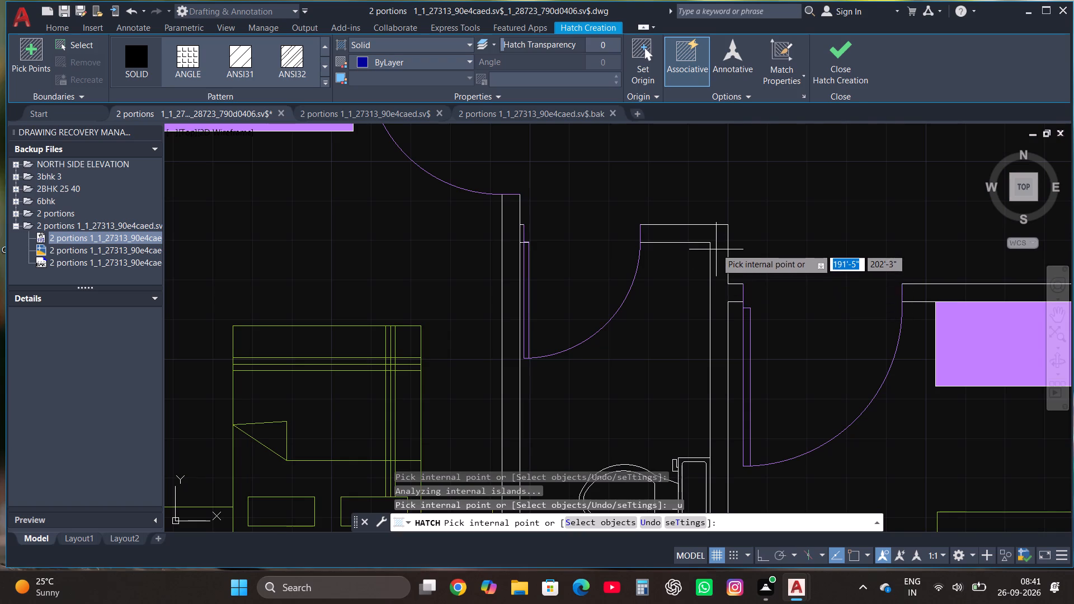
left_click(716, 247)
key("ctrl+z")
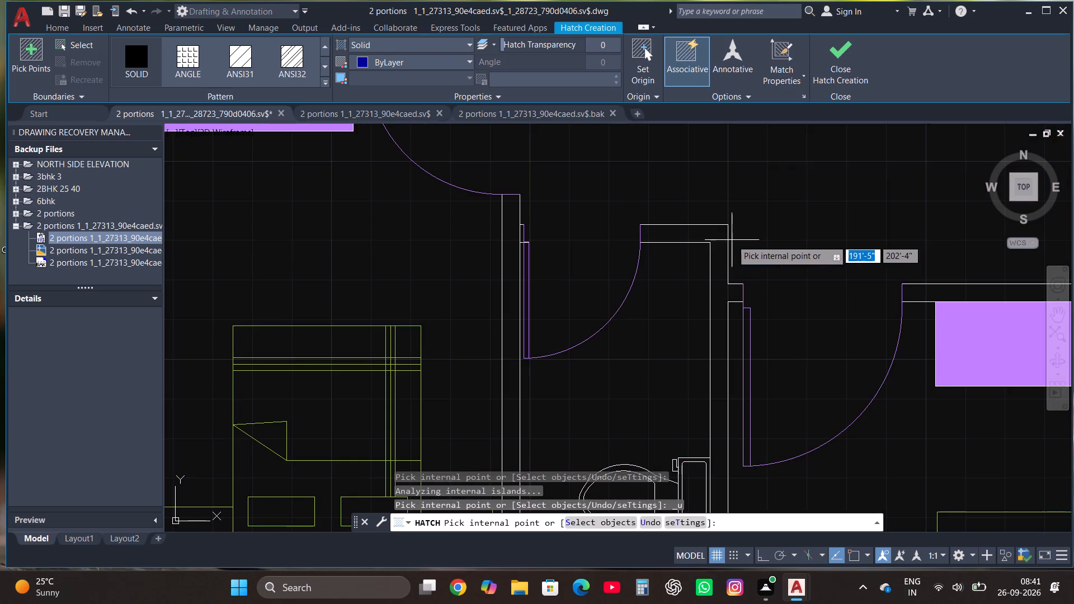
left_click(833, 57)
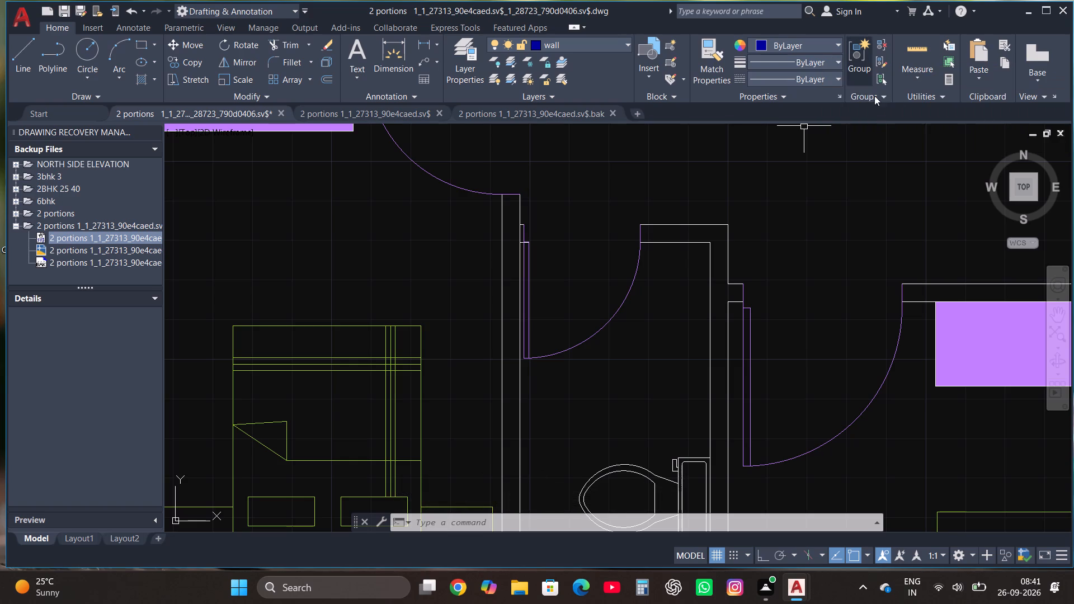
Solid-hatch the left outer wall segment between the upper portion's toilet window and its kitchen window.
scroll(580, 345, "down", 4)
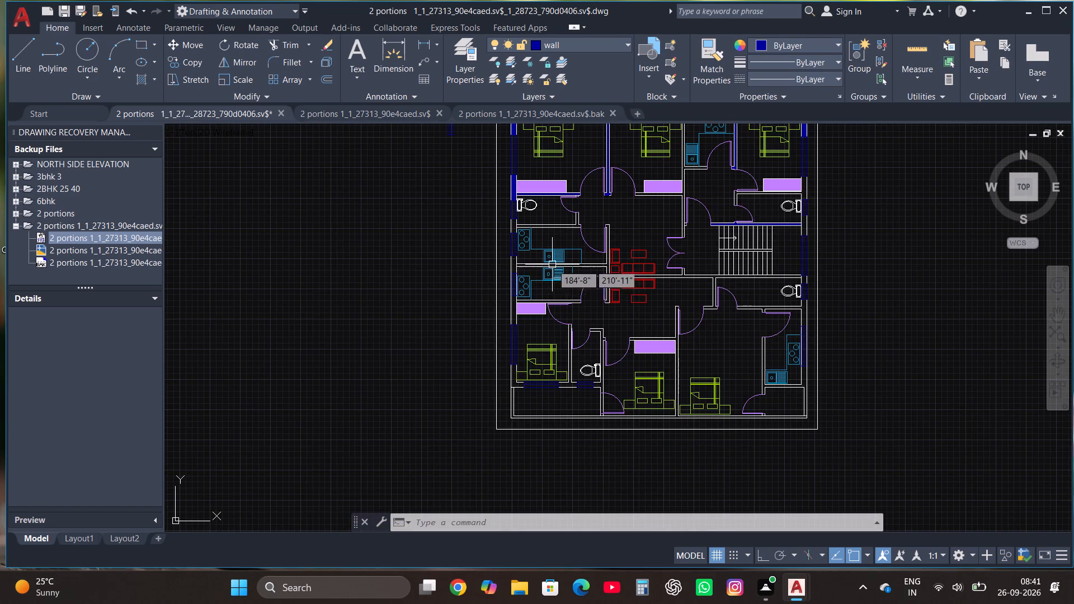
scroll(514, 182, "up", 2)
key("h")
key("Return")
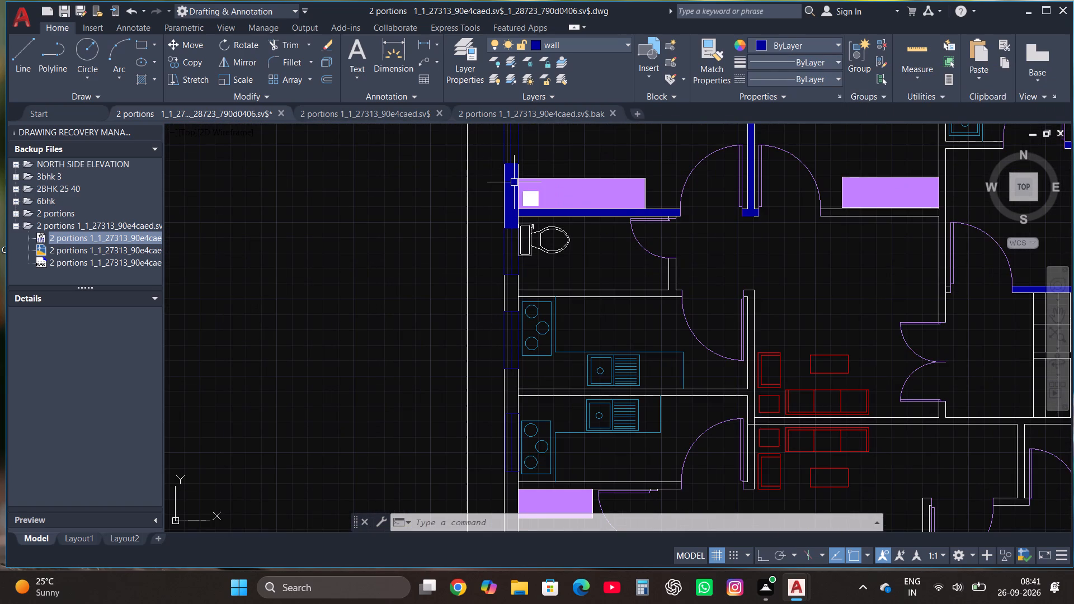
left_click(514, 287)
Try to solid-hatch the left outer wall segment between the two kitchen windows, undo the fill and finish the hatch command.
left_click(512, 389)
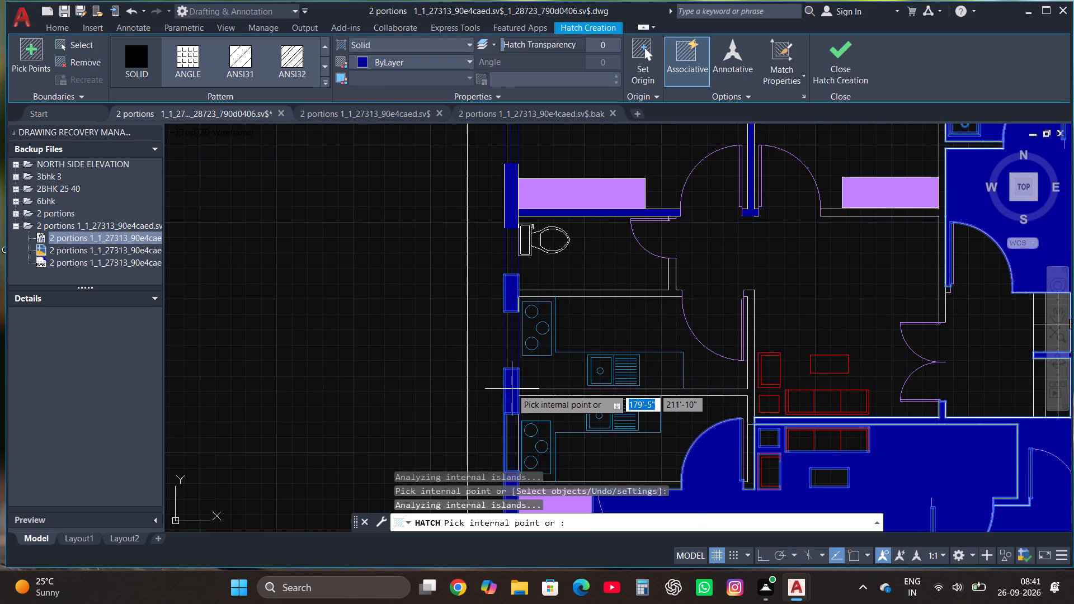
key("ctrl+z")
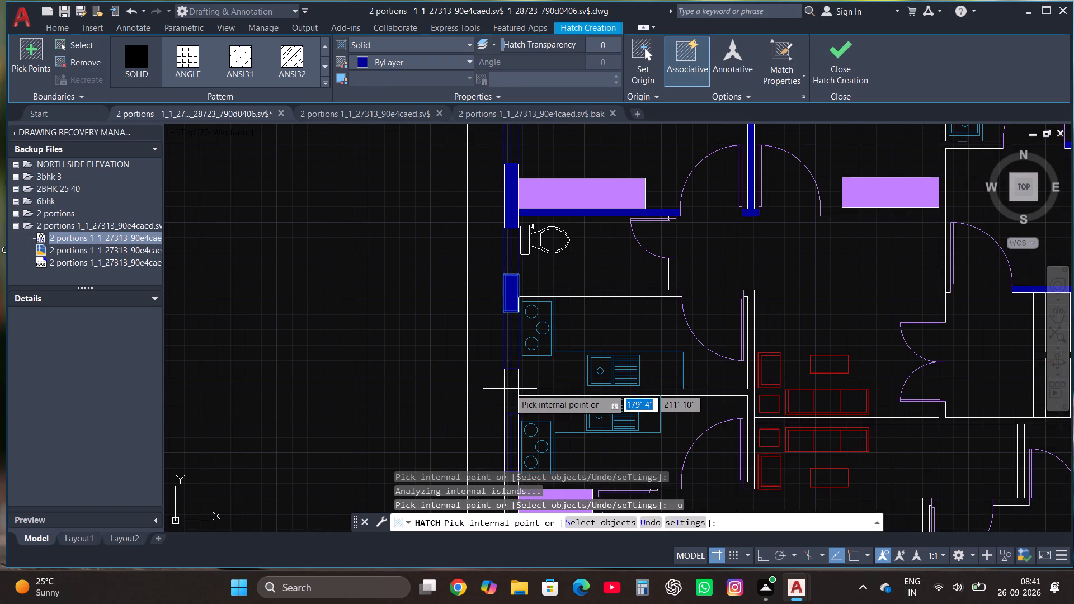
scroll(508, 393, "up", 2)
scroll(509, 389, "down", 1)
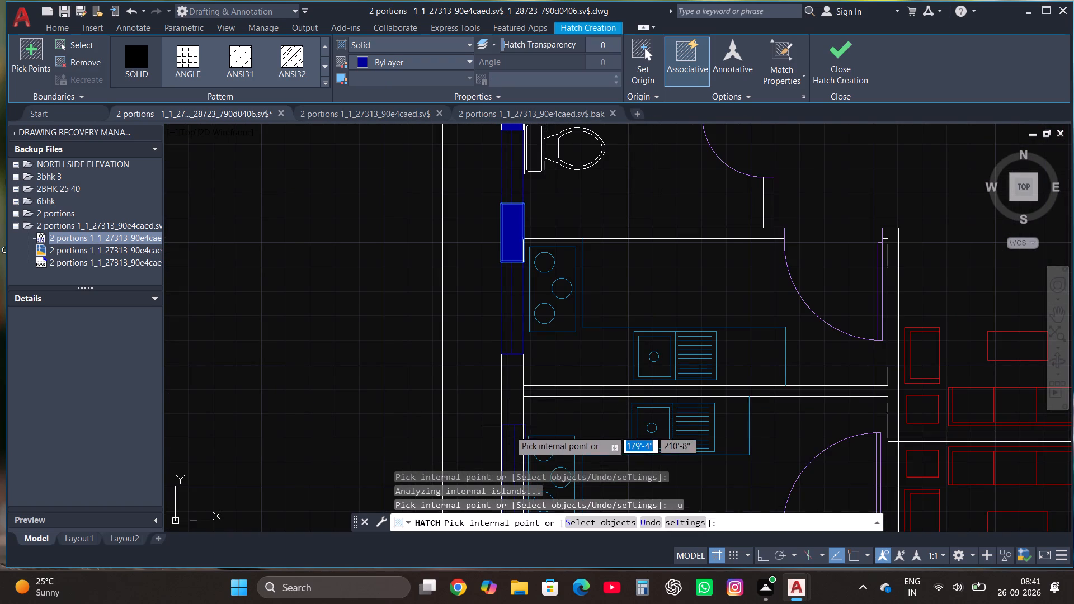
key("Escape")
Move the lower kitchen's window by its outer top corner onto the outer face of the left outer wall.
scroll(516, 393, "down", 3)
scroll(515, 412, "up", 3)
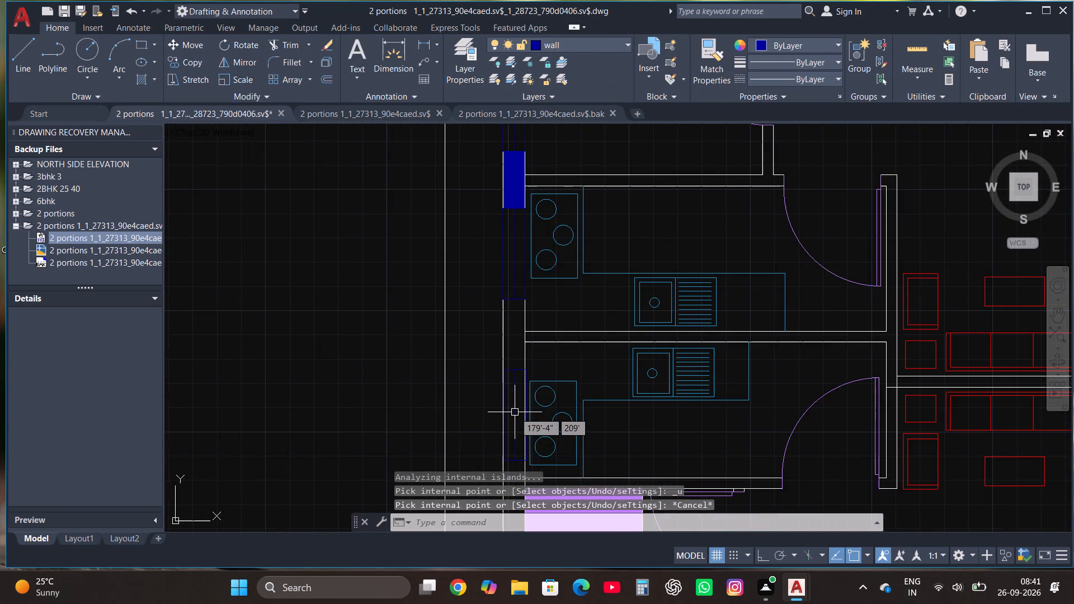
scroll(522, 385, "down", 1)
scroll(507, 439, "up", 3)
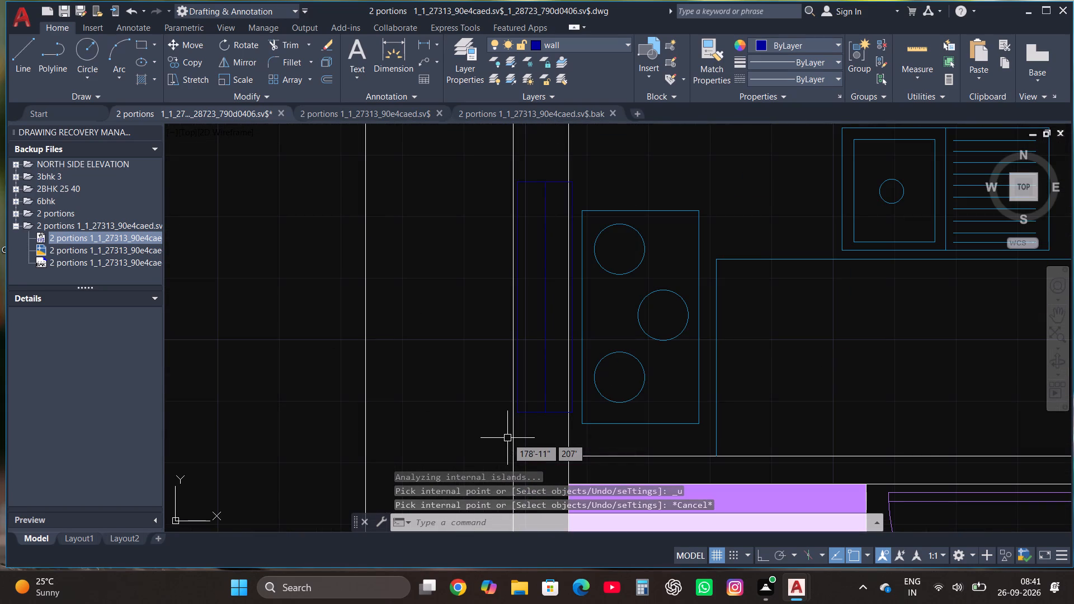
left_click(505, 426)
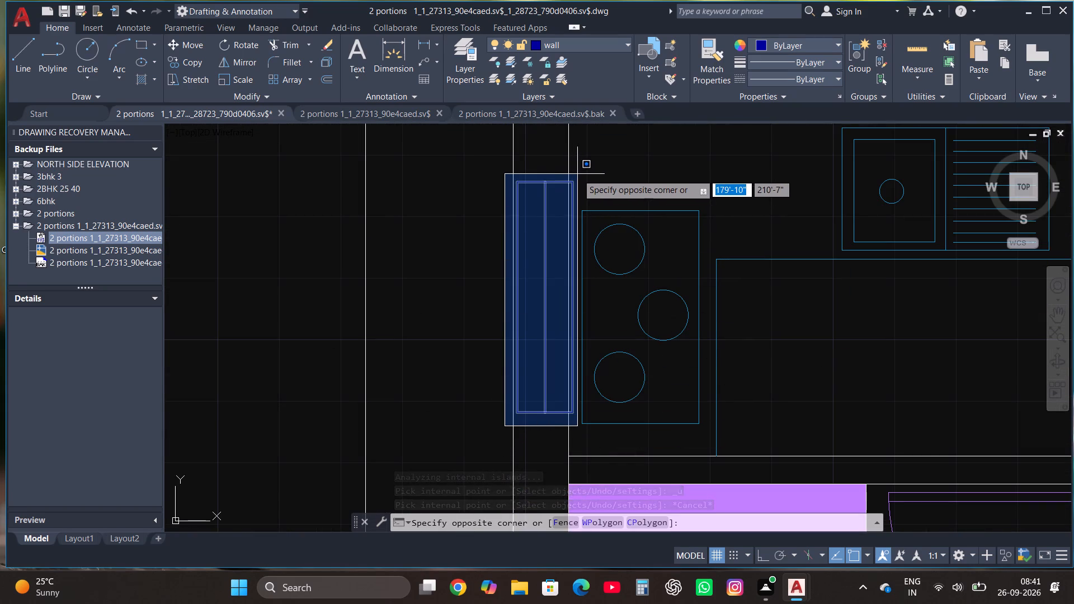
left_click(577, 174)
left_click(186, 45)
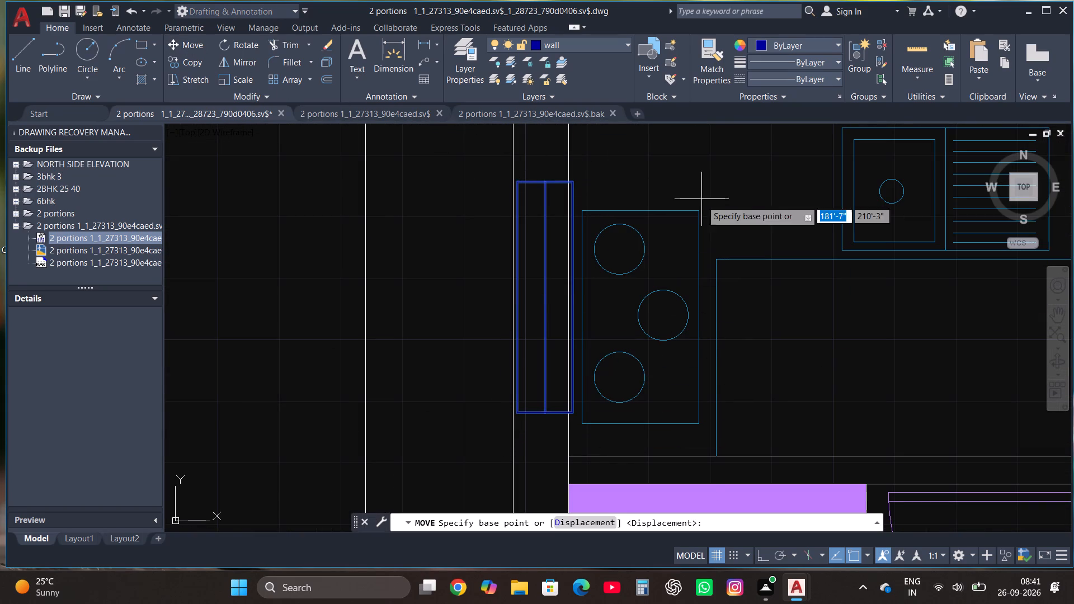
left_click(517, 183)
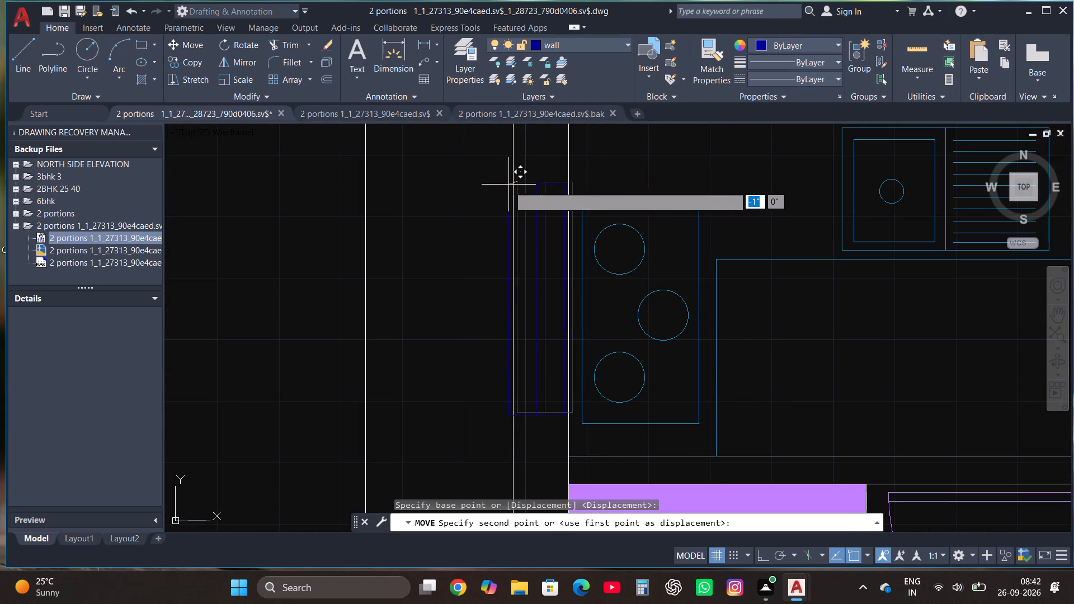
left_click(512, 181)
Solid-hatch the left outer wall between the two kitchen windows and between the lower kitchen window and the bedroom window.
scroll(500, 261, "down", 3)
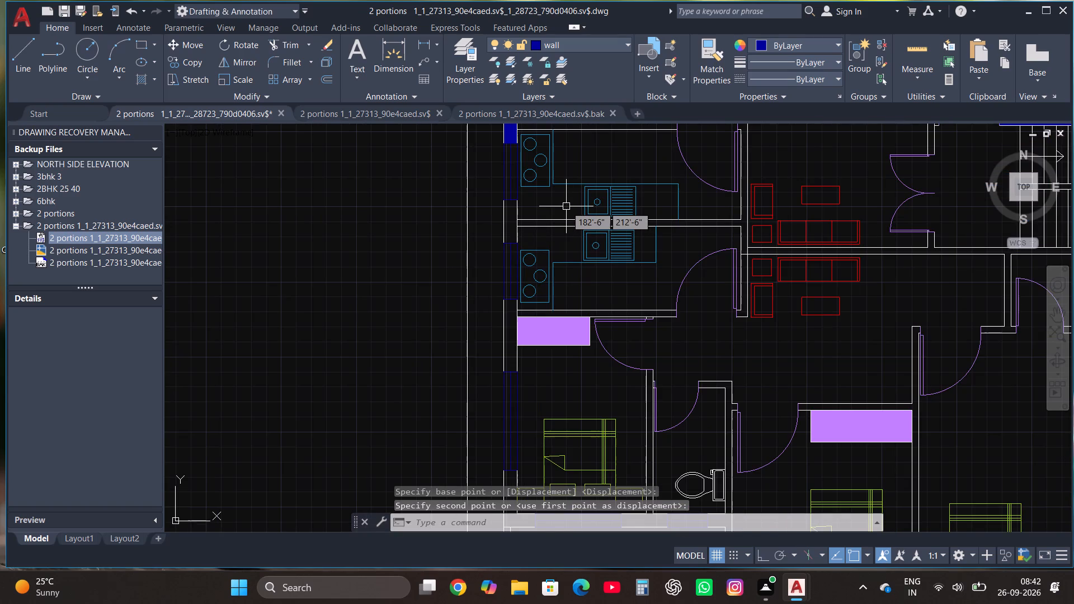
key("h")
key("Return")
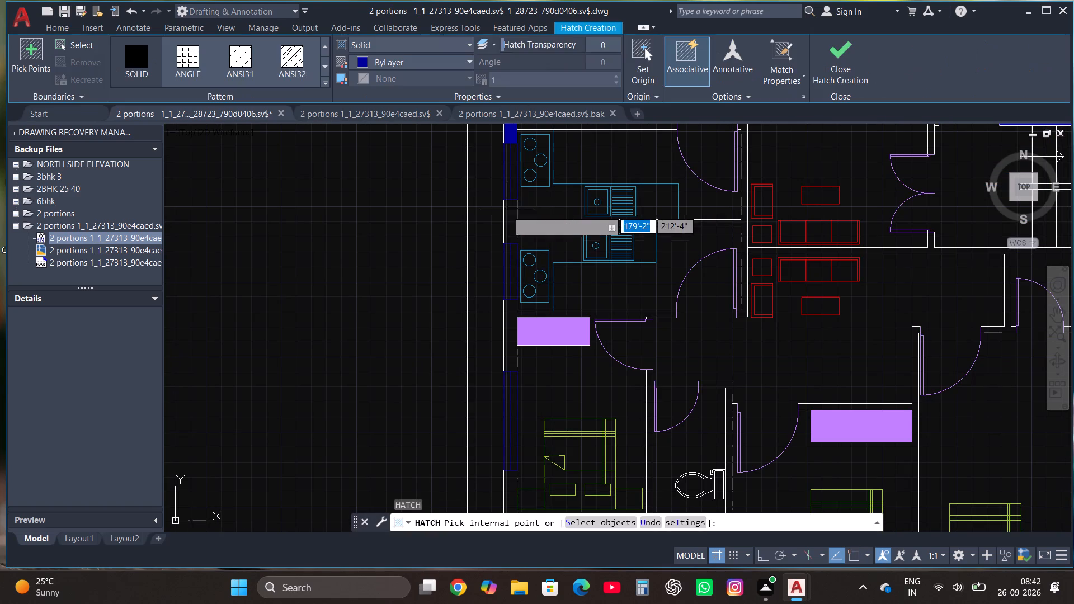
left_click(509, 221)
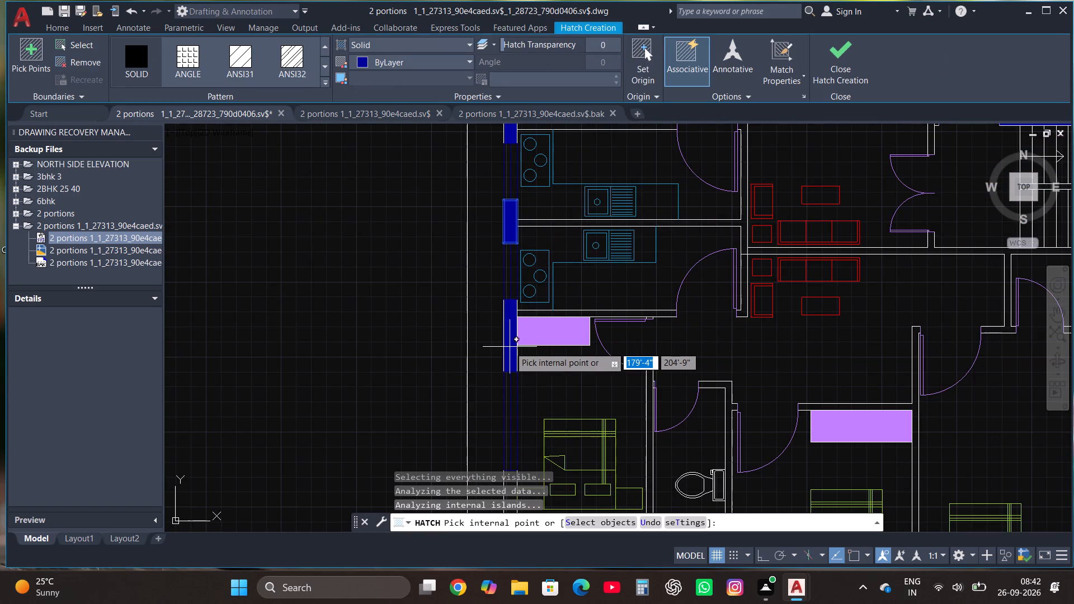
left_click(510, 346)
Solid-hatch the lower-left bedroom's outer corner, the wall between its window and the toilet window, and the toilet's far wall.
scroll(510, 346, "down", 3)
scroll(516, 395, "up", 3)
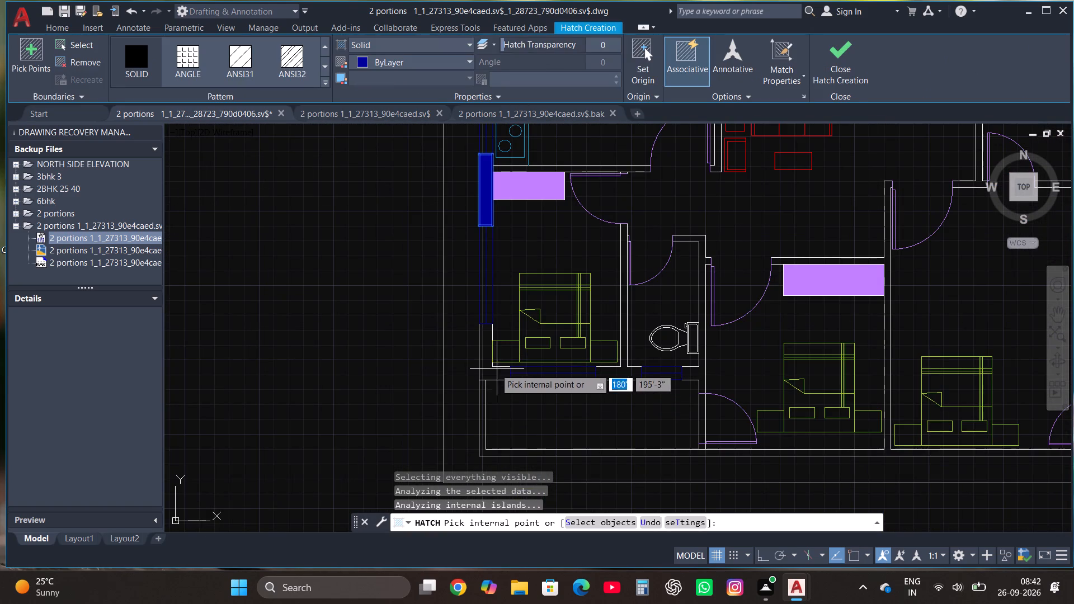
left_click(488, 369)
left_click(614, 372)
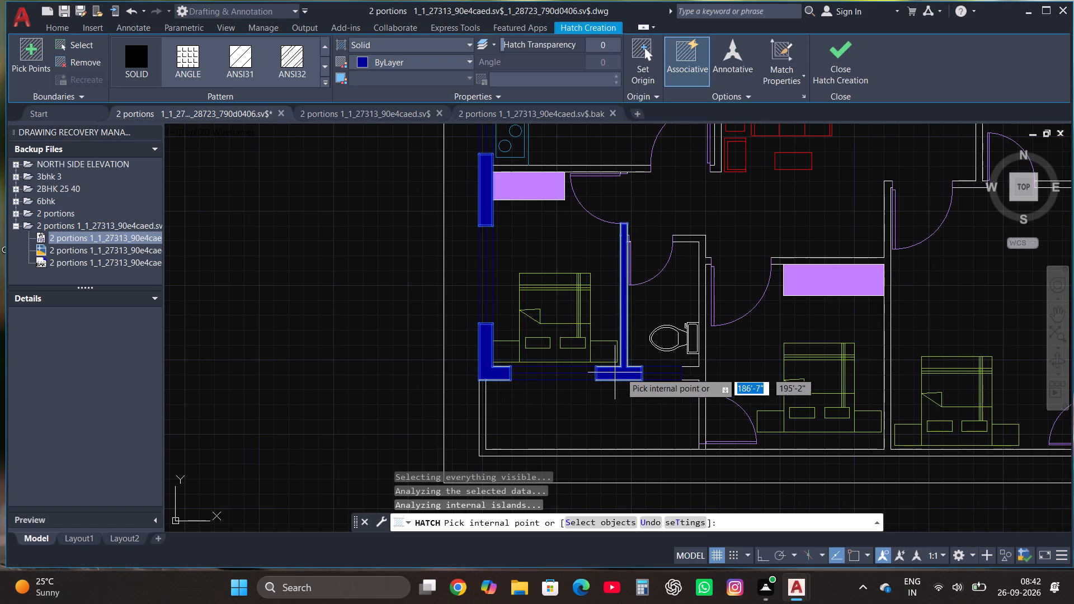
left_click(687, 375)
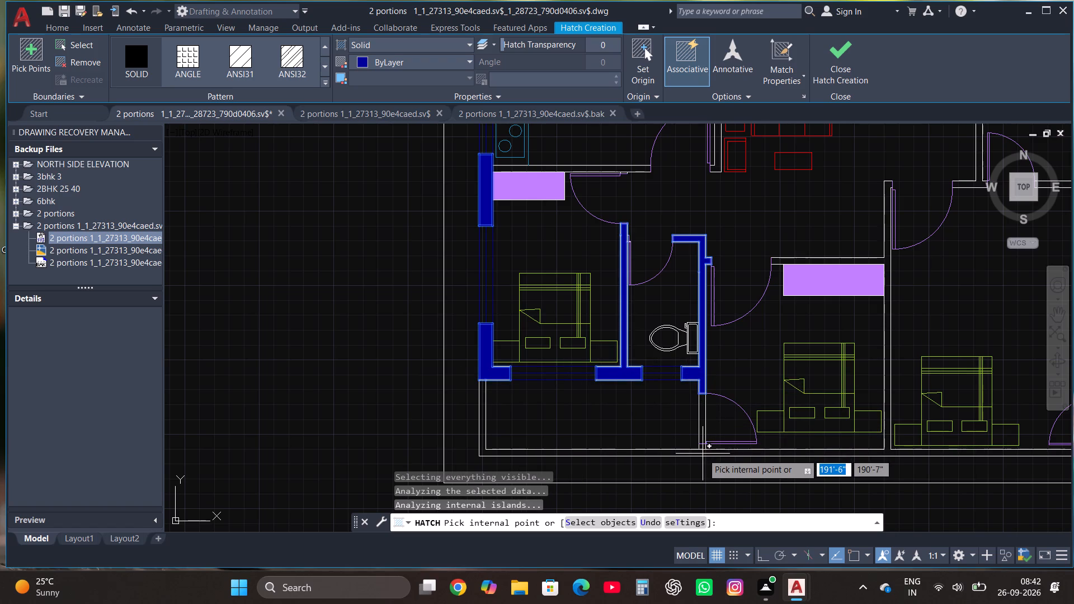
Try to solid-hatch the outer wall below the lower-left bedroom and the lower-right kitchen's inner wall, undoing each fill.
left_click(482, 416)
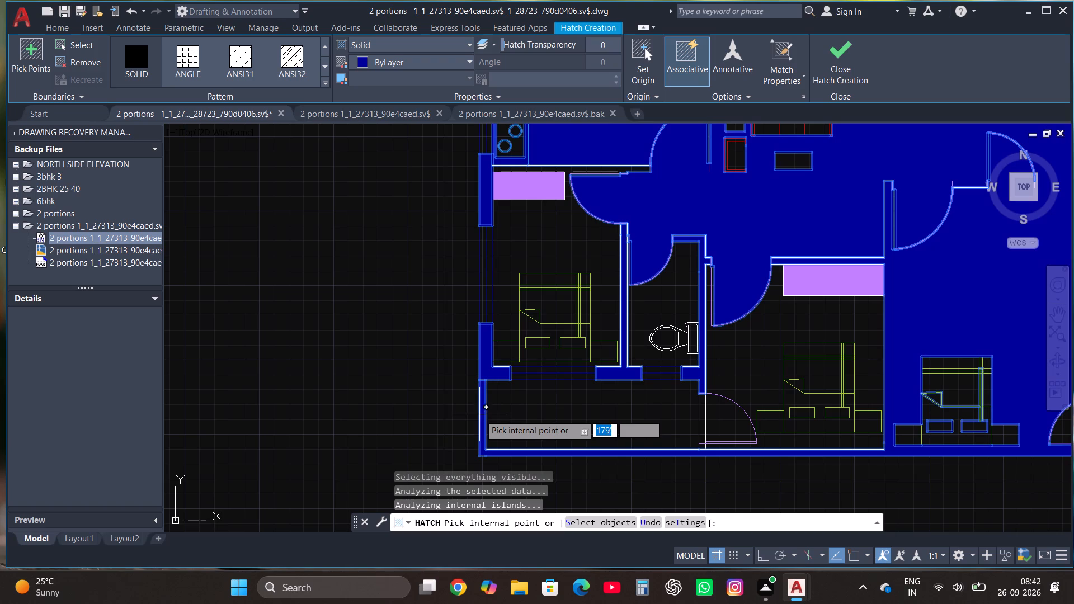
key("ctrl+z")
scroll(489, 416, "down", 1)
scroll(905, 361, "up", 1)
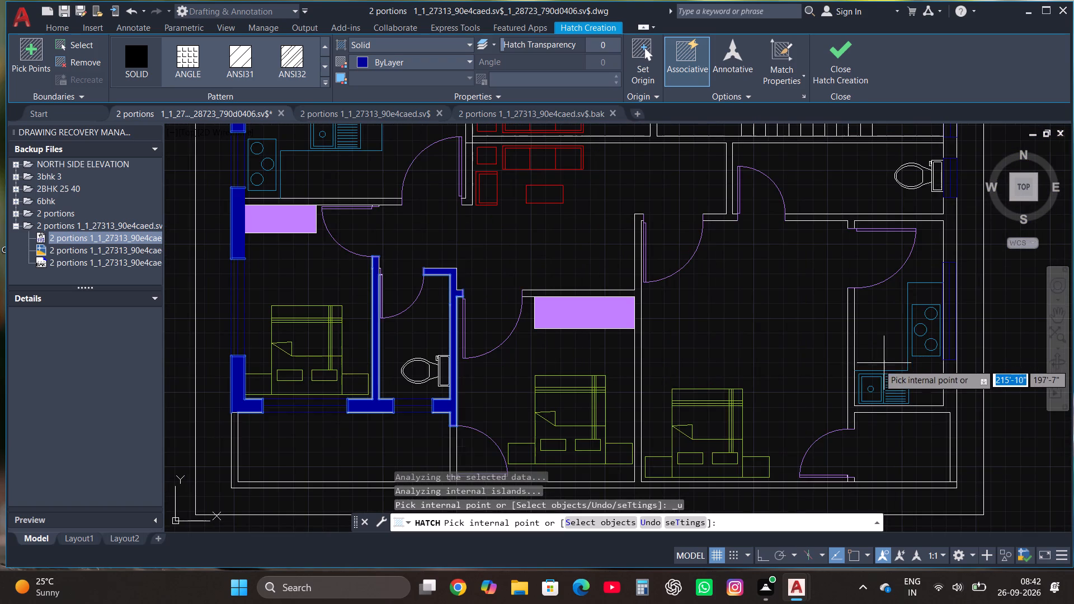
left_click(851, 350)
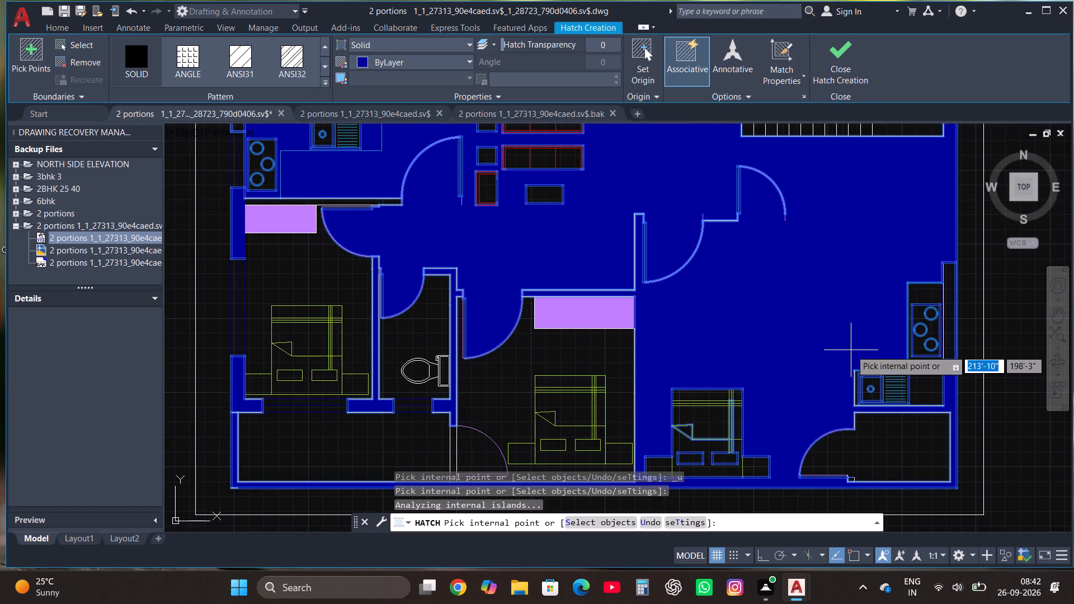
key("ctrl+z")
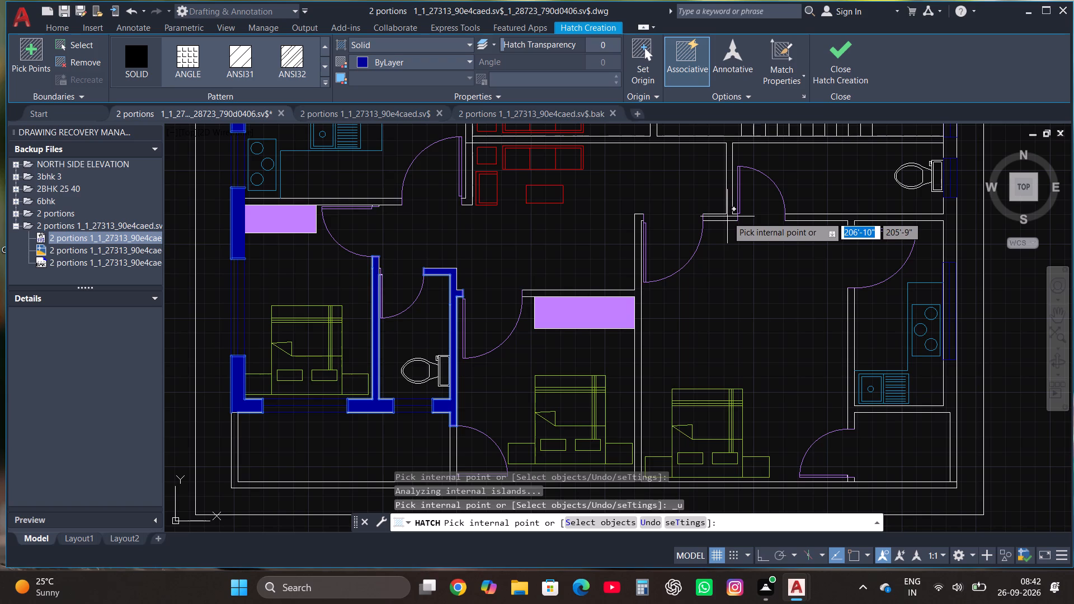
Solid-hatch the walls around the lower-right kitchen, including the wall shared with the toilet above and the outer wall.
left_click(854, 219)
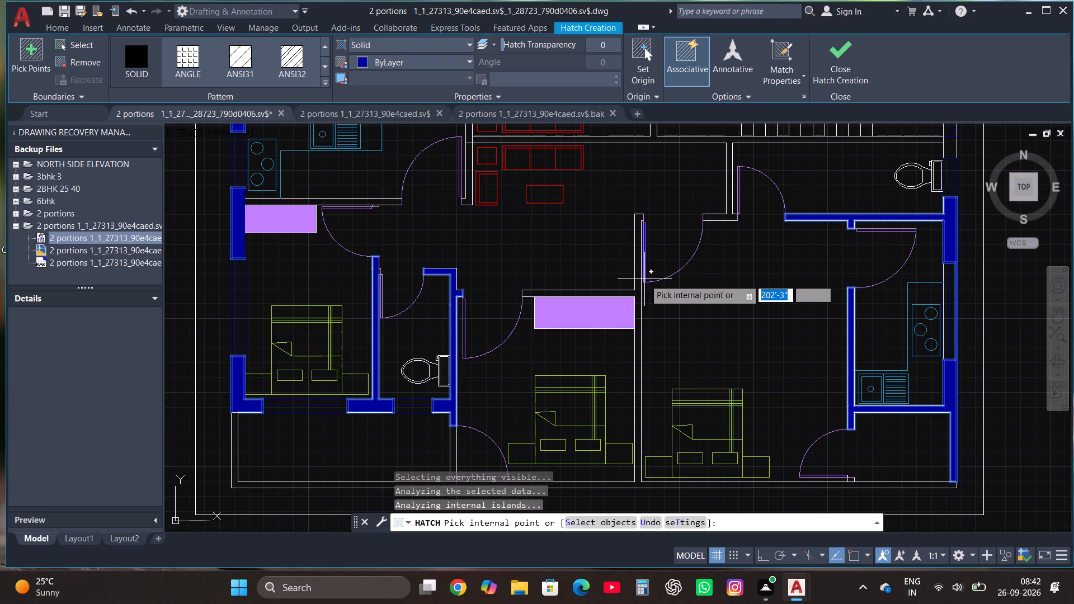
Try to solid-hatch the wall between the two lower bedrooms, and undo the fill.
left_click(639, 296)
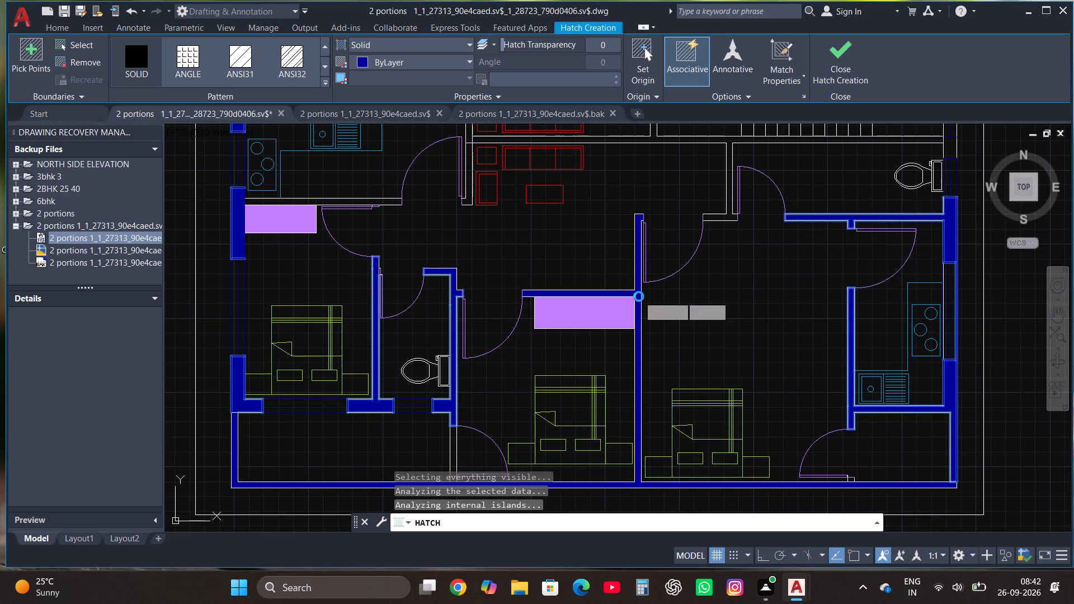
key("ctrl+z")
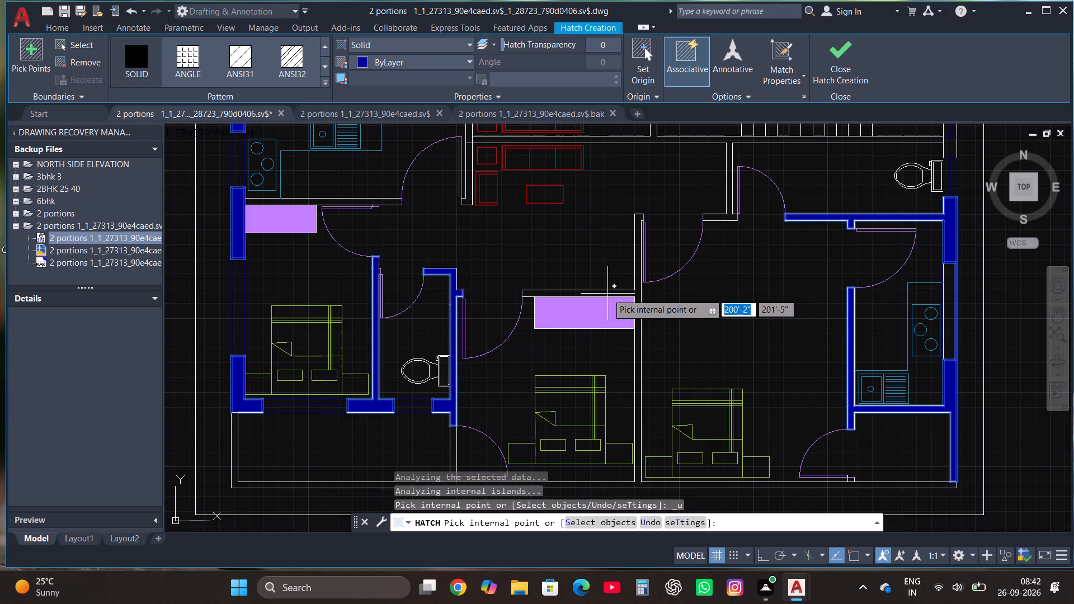
Solid-hatch the wall between the lower kitchen and bedroom, and the long dividing wall below the staircase with its toilet partition.
left_click(342, 203)
scroll(439, 299, "down", 1)
scroll(559, 207, "up", 1)
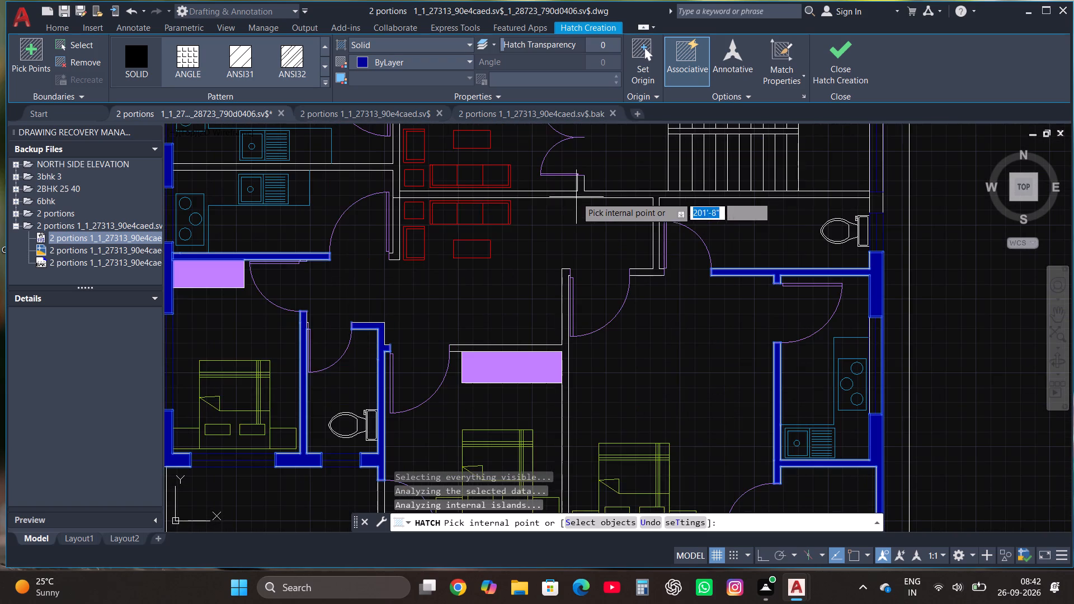
left_click(580, 187)
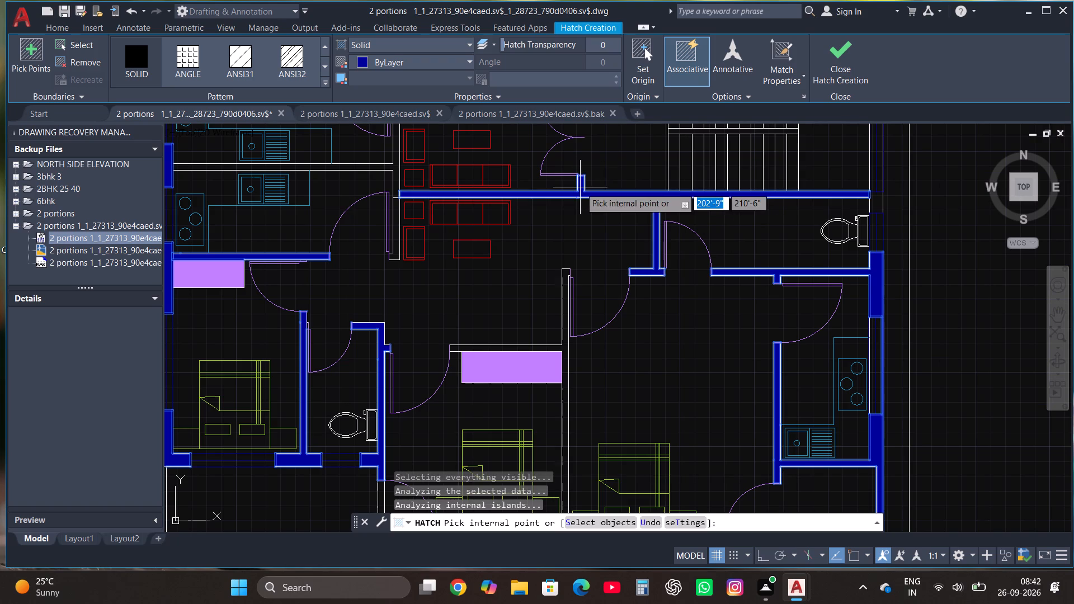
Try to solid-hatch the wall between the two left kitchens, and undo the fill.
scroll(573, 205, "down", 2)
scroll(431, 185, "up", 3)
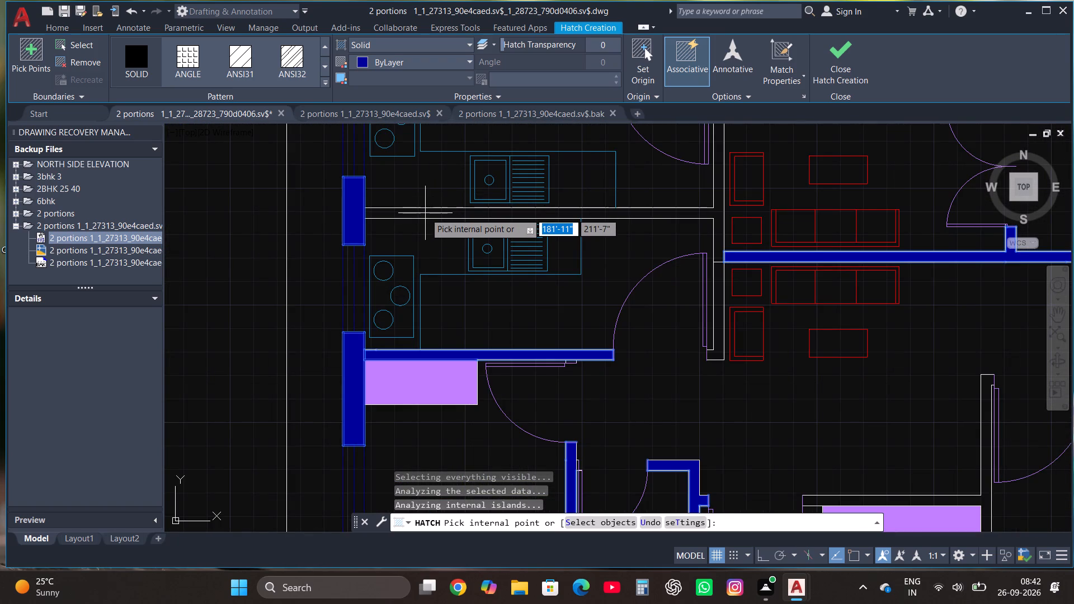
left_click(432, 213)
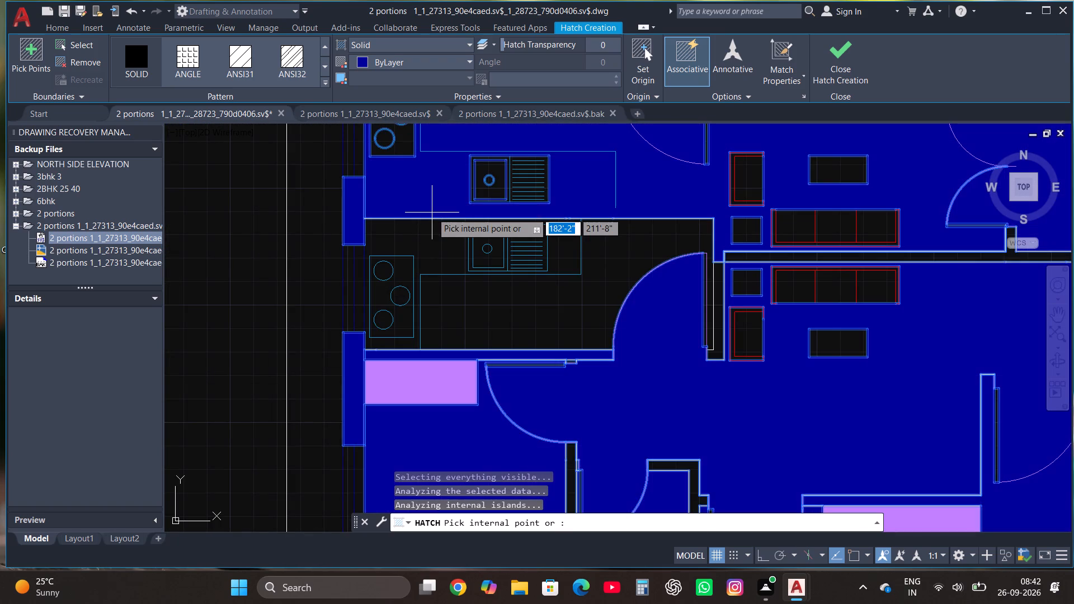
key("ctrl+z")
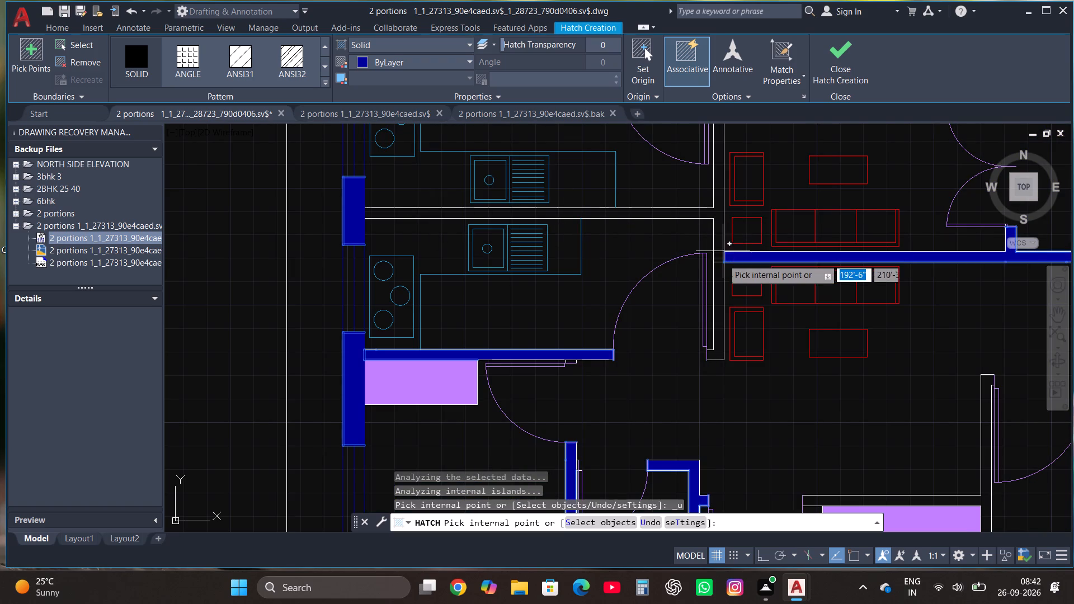
Solid-hatch the short wall between the lower-left kitchen door and the lower living room seating.
left_click(721, 284)
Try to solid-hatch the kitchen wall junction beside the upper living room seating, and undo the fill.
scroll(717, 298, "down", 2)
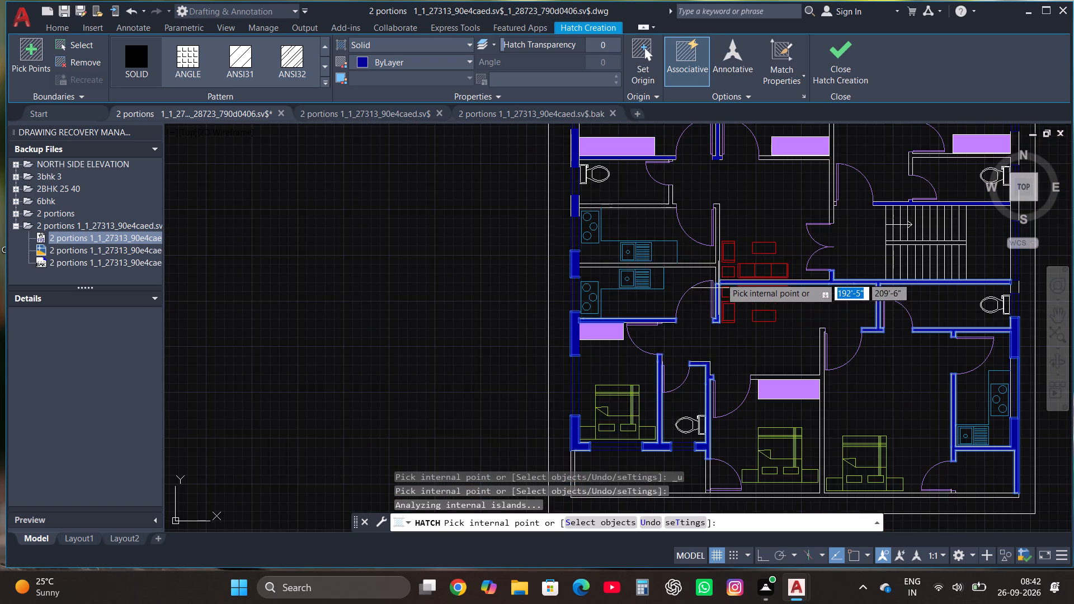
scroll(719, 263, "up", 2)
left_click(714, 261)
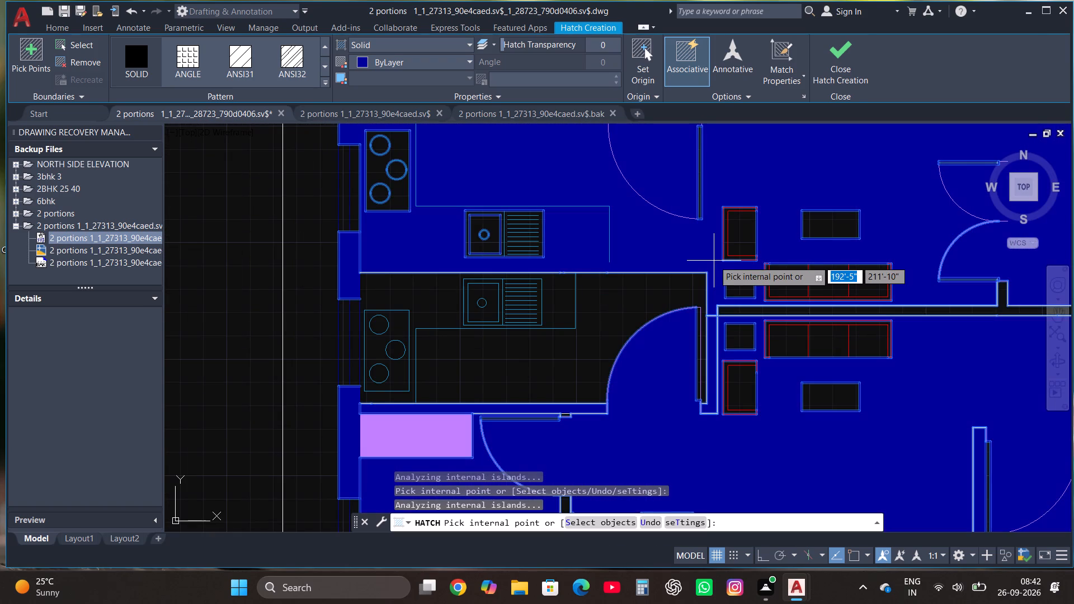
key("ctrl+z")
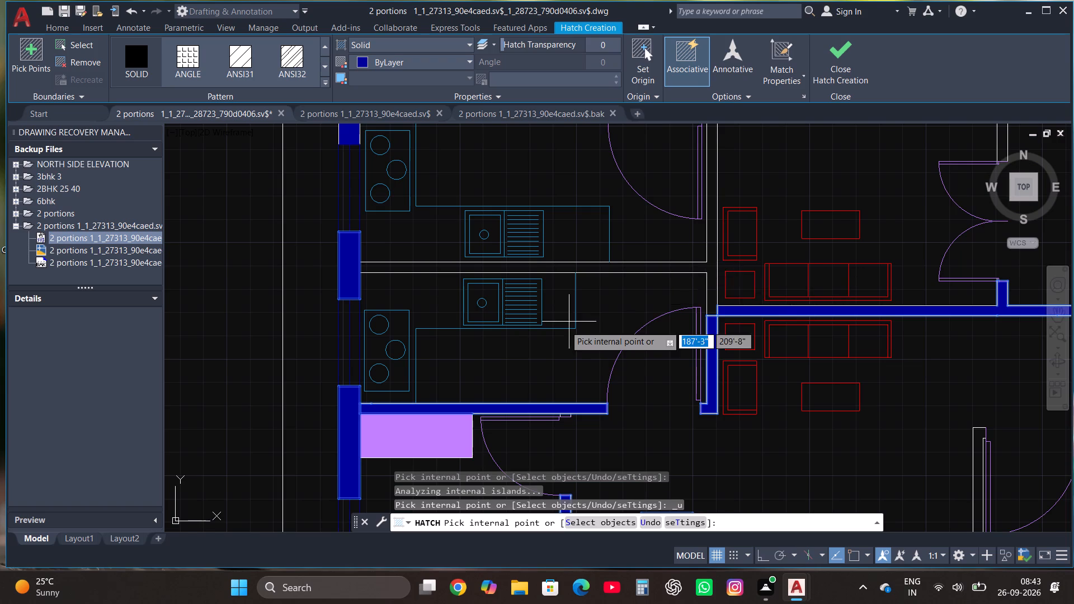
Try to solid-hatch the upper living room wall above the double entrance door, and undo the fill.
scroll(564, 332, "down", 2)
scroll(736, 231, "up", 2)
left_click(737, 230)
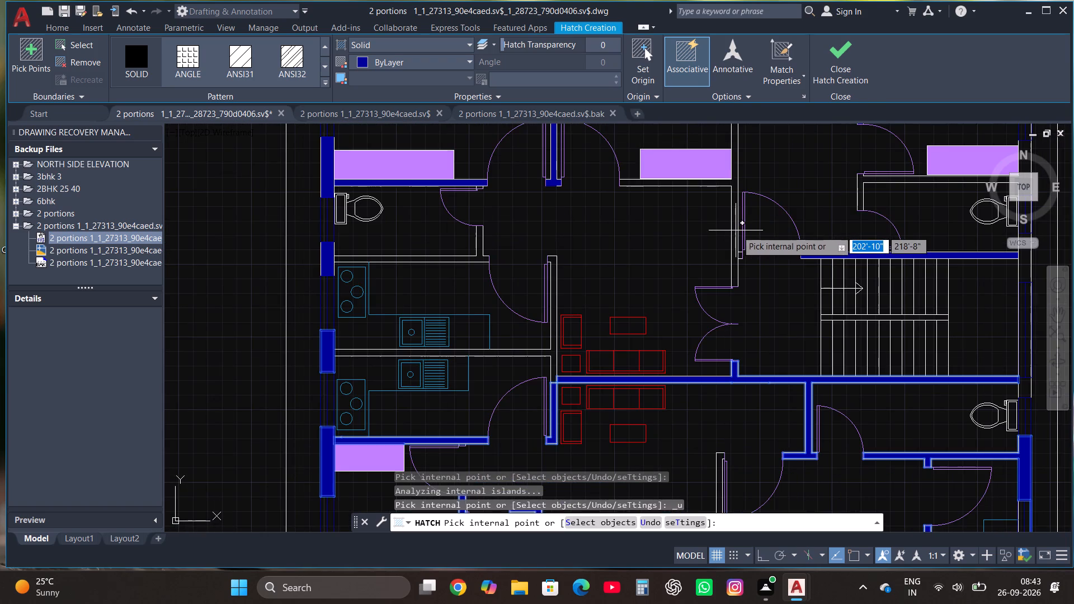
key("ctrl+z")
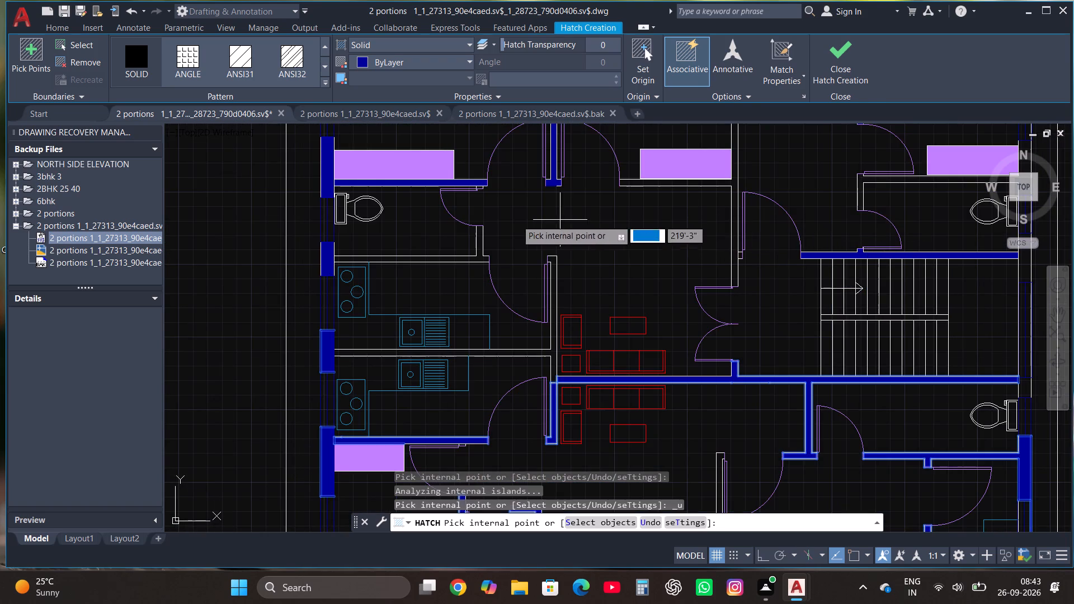
Solid-hatch the wall between the upper-left toilet and kitchen, including the short return at the toilet door.
left_click(481, 247)
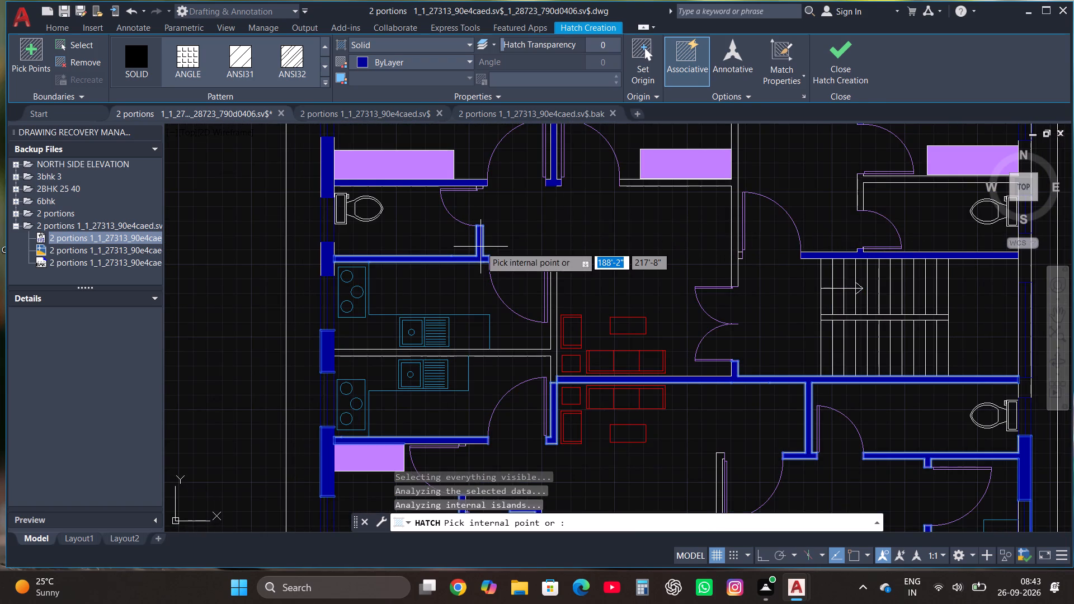
scroll(496, 302, "down", 1)
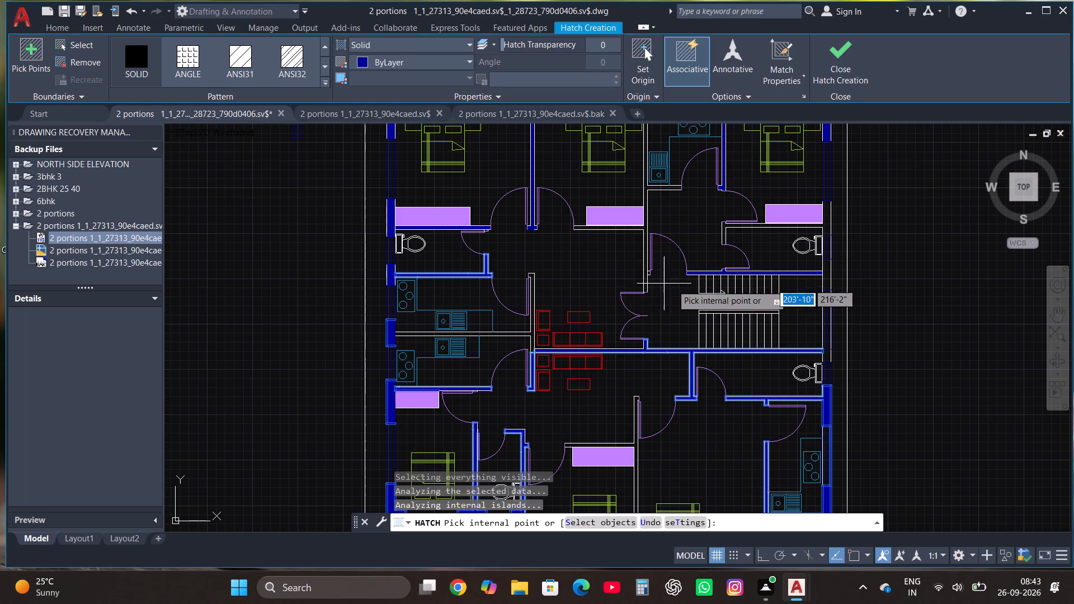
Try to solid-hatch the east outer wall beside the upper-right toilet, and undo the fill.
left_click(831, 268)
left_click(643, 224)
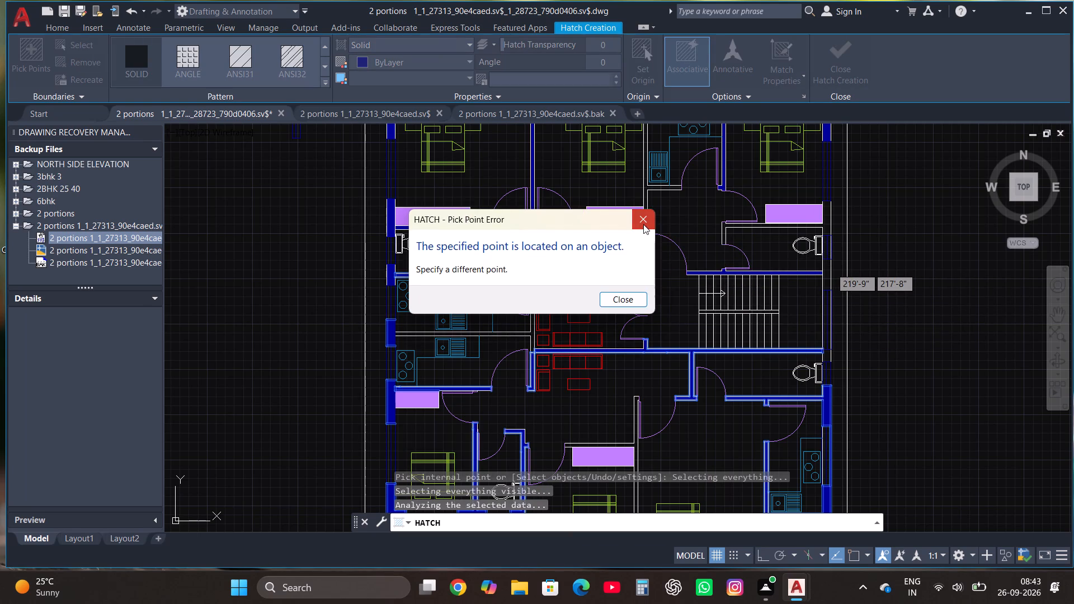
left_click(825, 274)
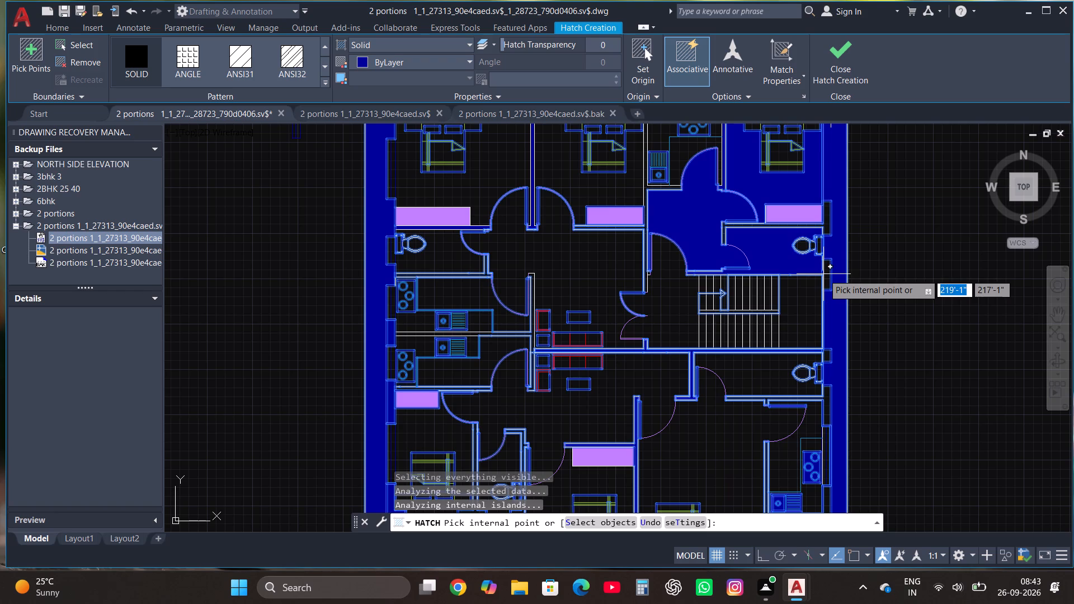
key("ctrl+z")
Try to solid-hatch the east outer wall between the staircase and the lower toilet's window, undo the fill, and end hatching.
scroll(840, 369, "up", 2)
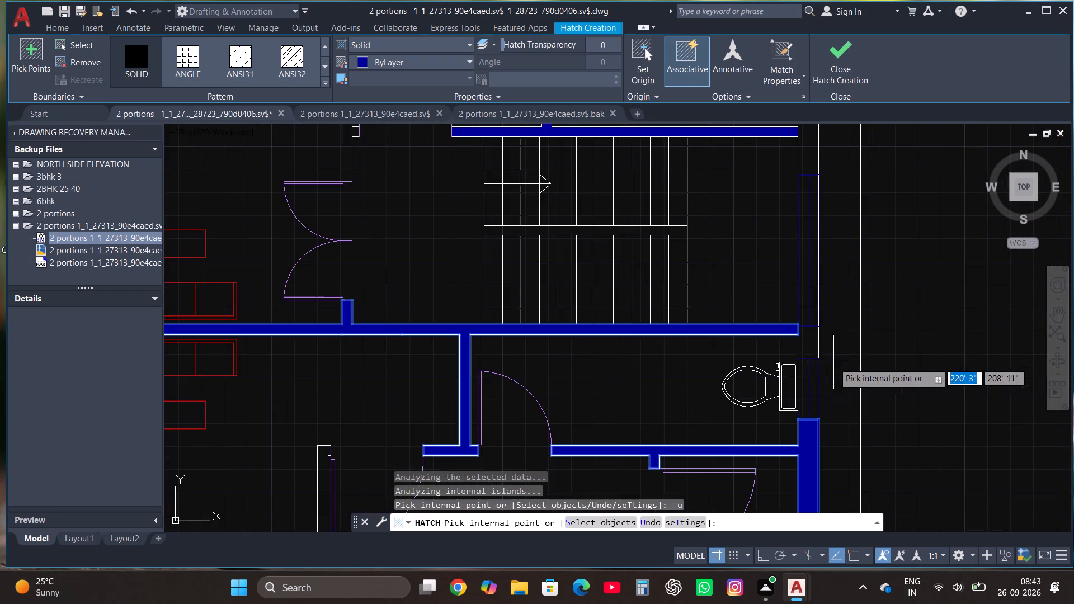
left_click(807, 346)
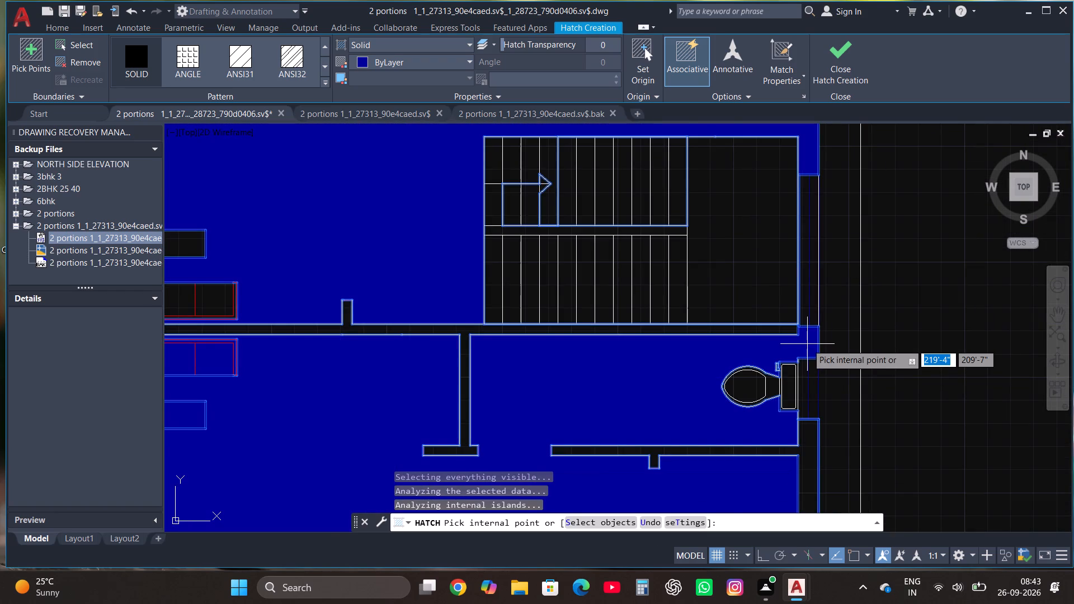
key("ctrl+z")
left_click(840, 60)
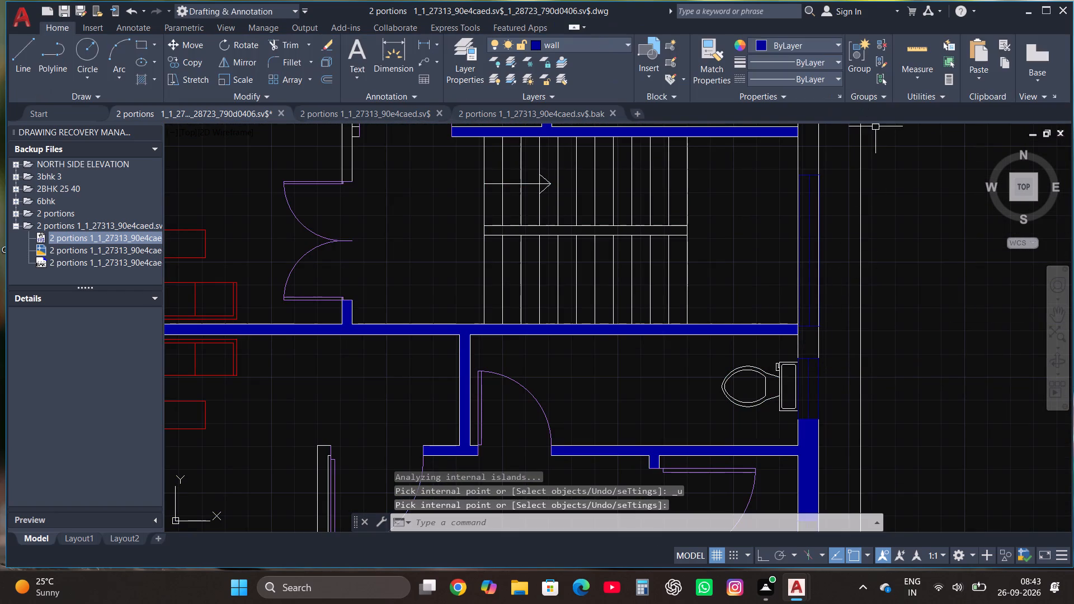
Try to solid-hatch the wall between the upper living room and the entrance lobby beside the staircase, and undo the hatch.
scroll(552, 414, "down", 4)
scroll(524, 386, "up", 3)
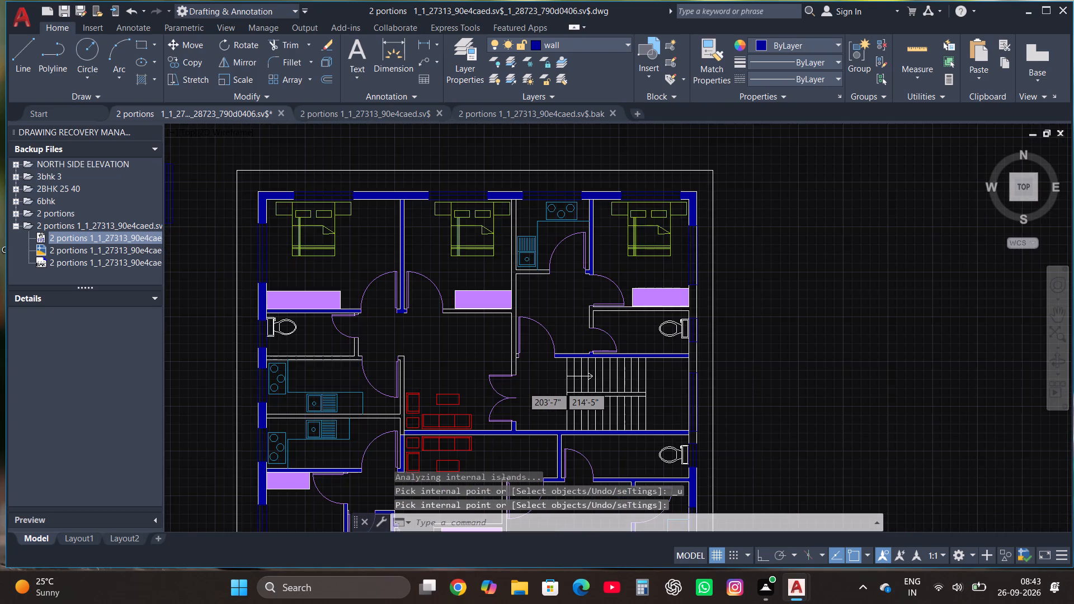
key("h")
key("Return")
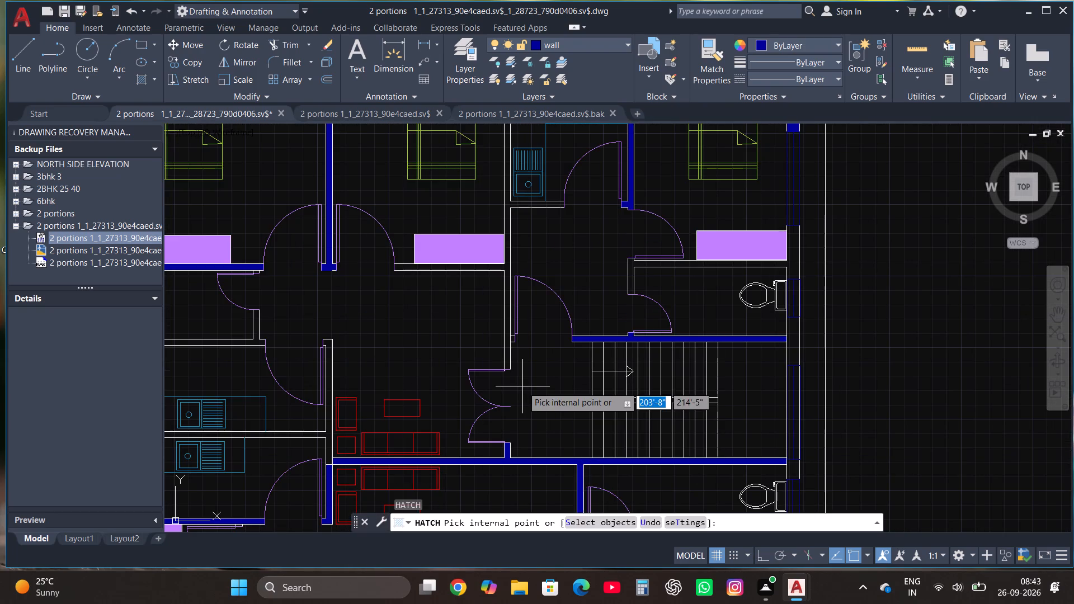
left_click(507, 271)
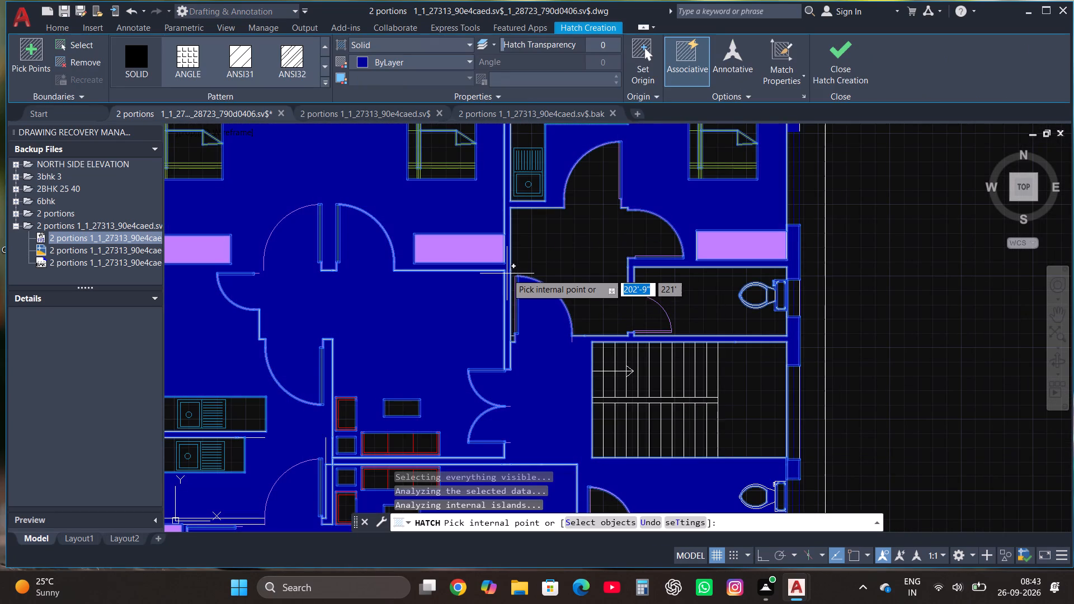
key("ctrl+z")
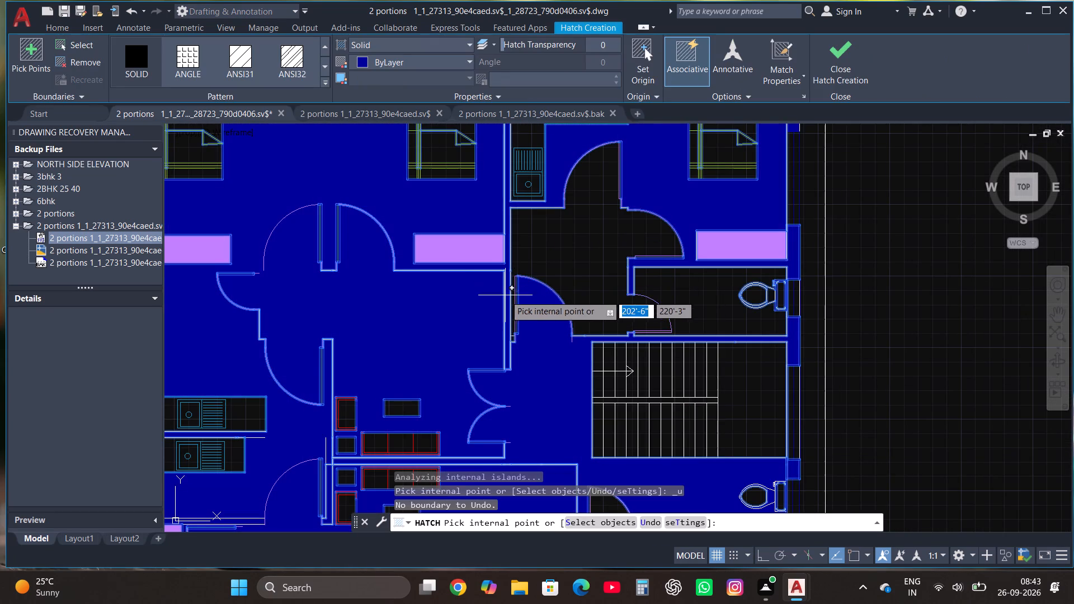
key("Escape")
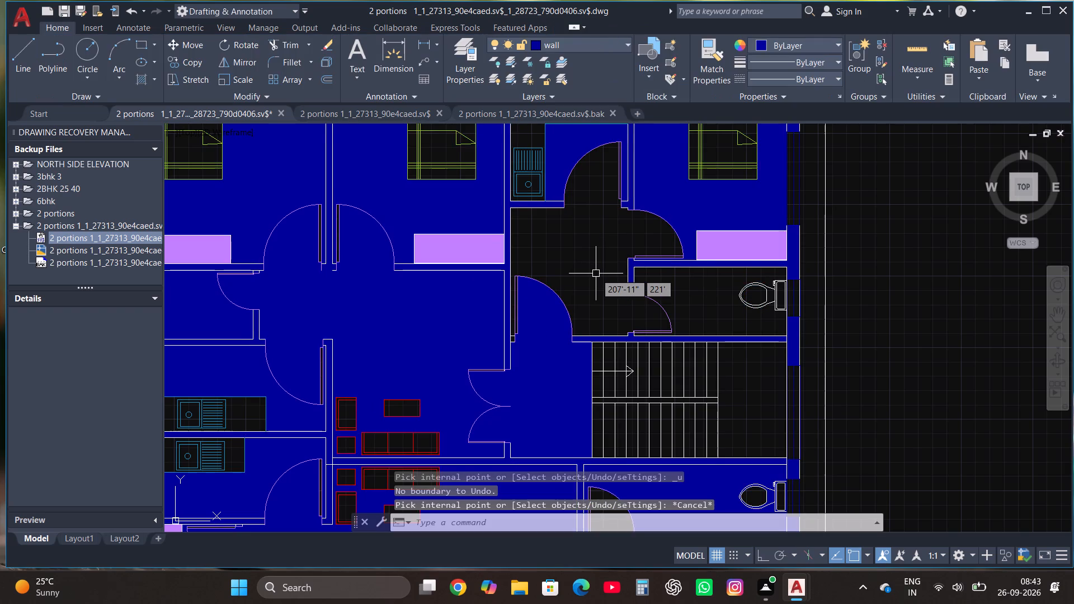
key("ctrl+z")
Draw a rectangle about 6'-6" long over the wall below the upper middle bedroom's wardrobe, from the door to the cross wall.
scroll(589, 312, "down", 2)
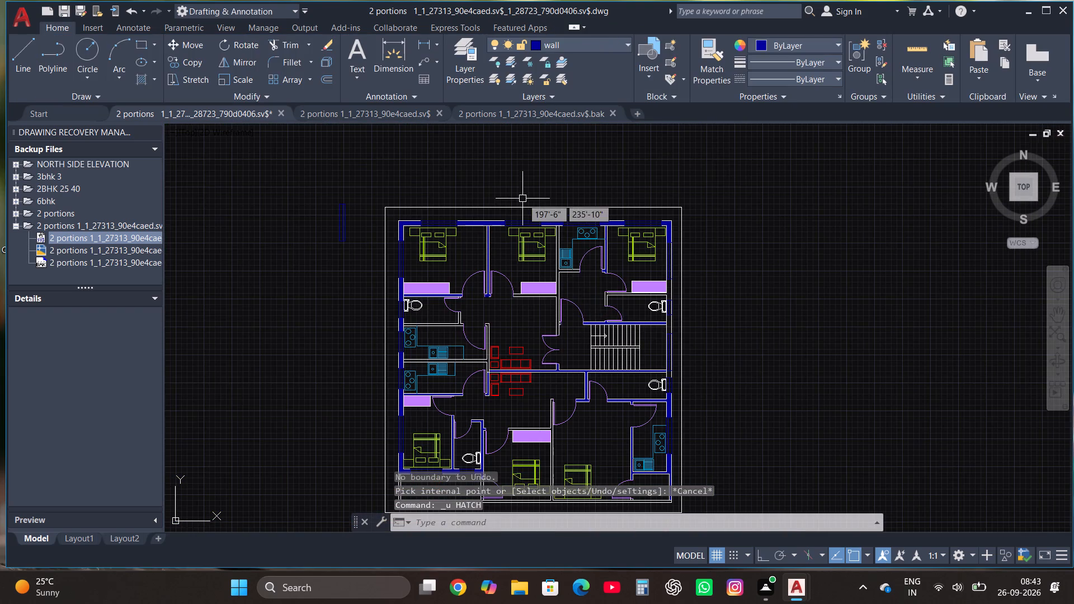
scroll(522, 199, "up", 2)
left_click(140, 46)
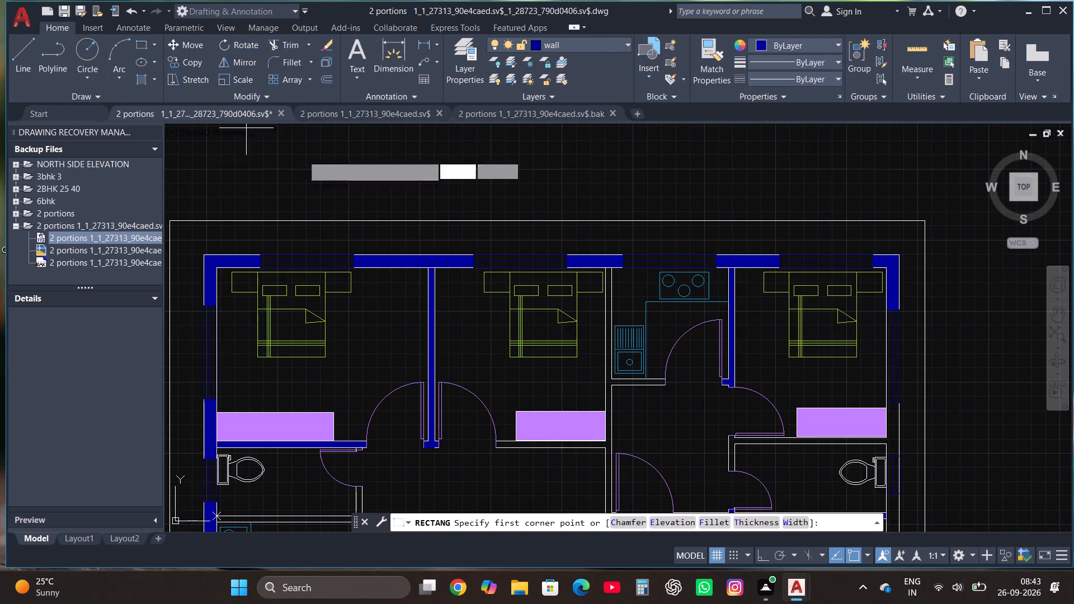
scroll(501, 213, "down", 3)
scroll(532, 276, "up", 3)
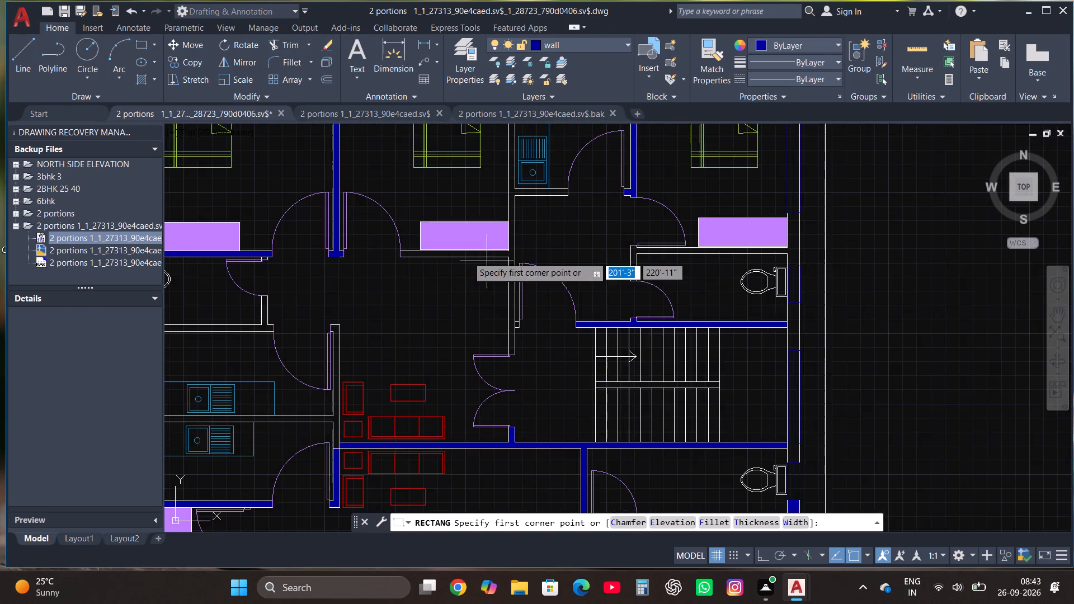
scroll(427, 251, "up", 2)
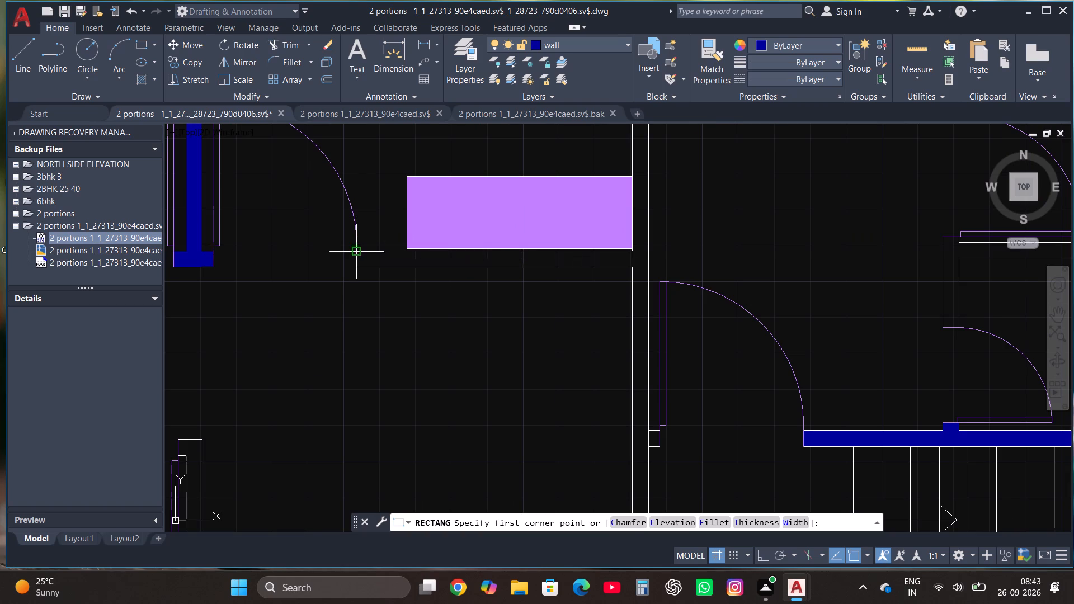
left_click(356, 253)
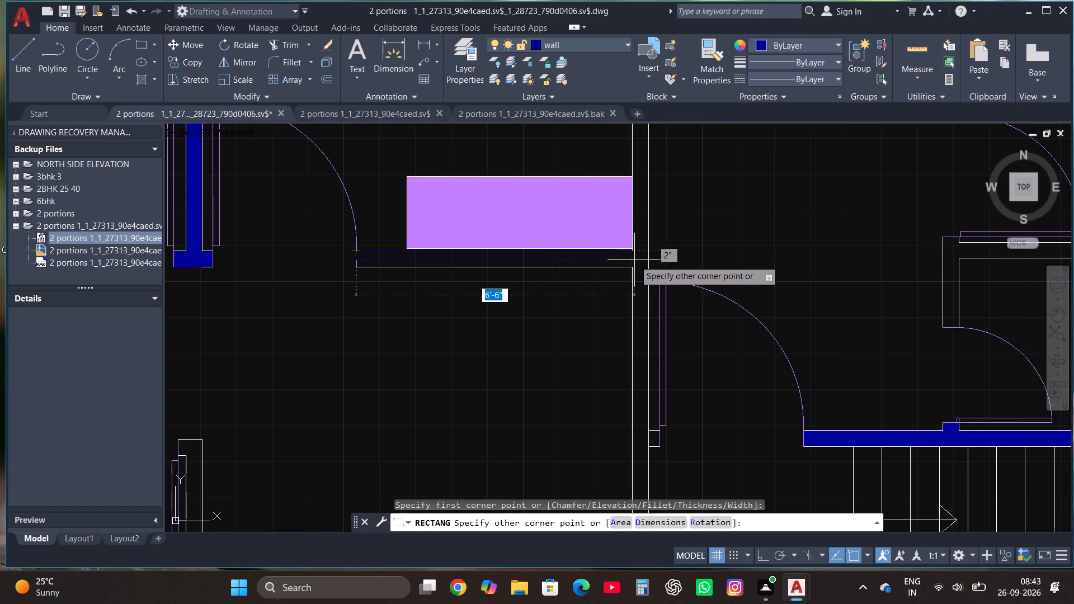
left_click(633, 265)
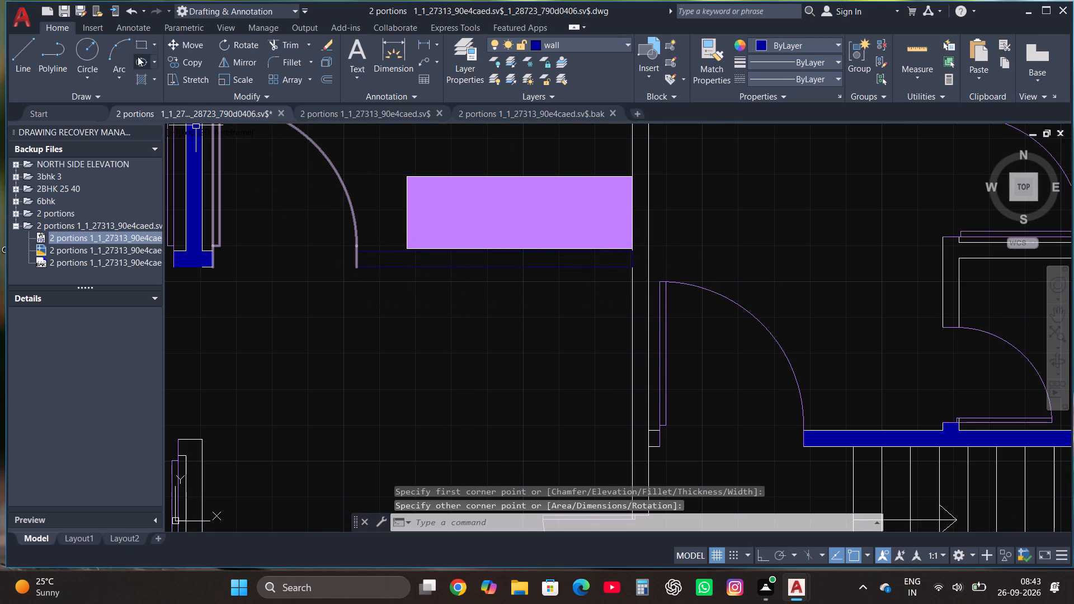
Draw a rectangle 5" wide over the wall between the upper middle bedroom and the adjoining kitchen, starting at the top outer wall.
left_click(138, 49)
scroll(425, 339, "down", 2)
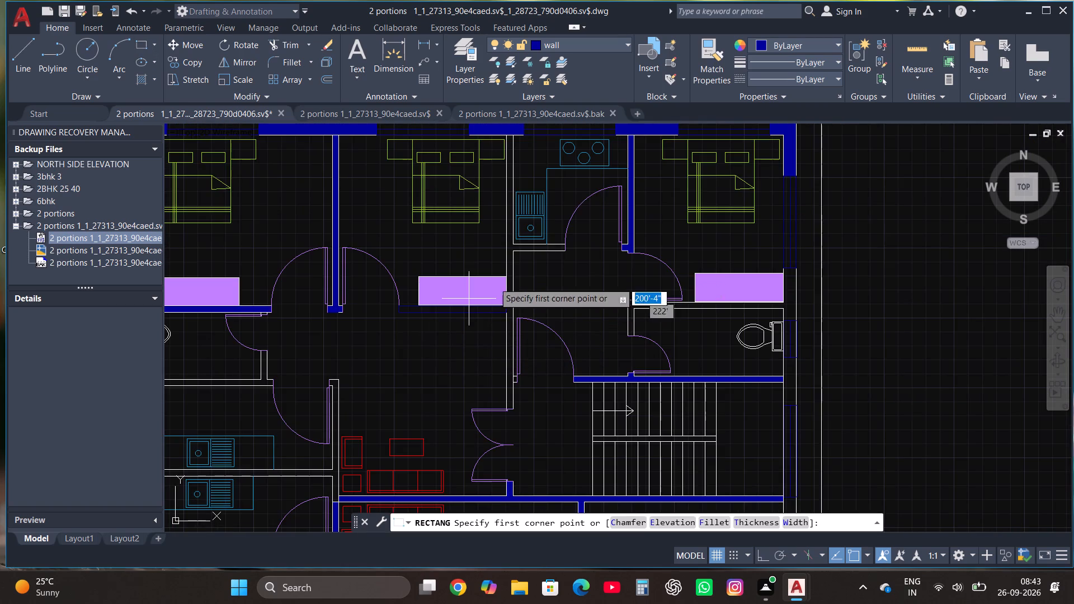
scroll(514, 252, "down", 1)
scroll(518, 178, "up", 3)
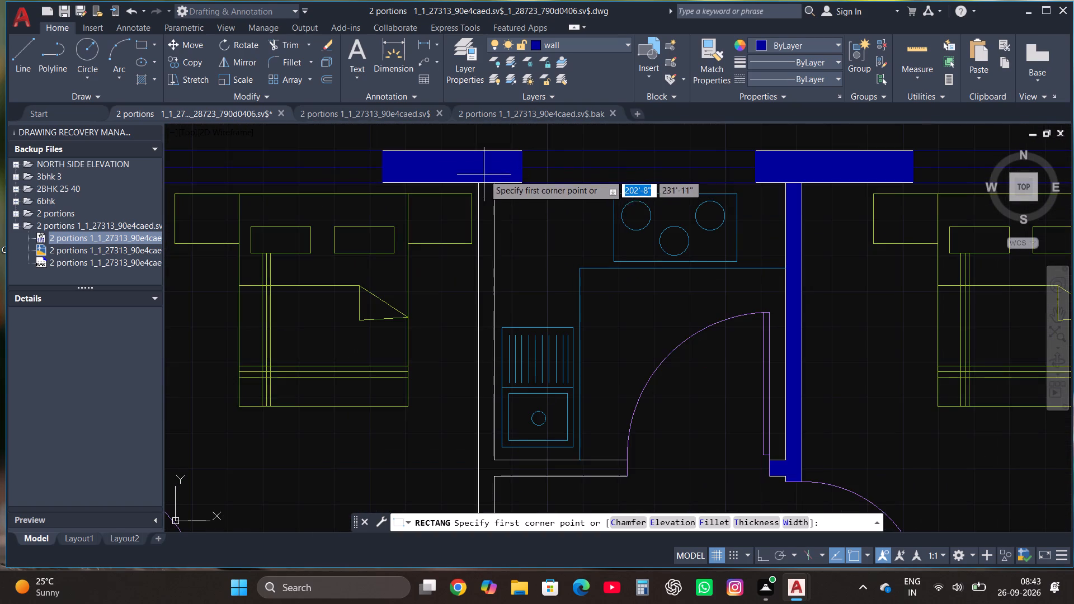
left_click(477, 180)
scroll(488, 228, "down", 2)
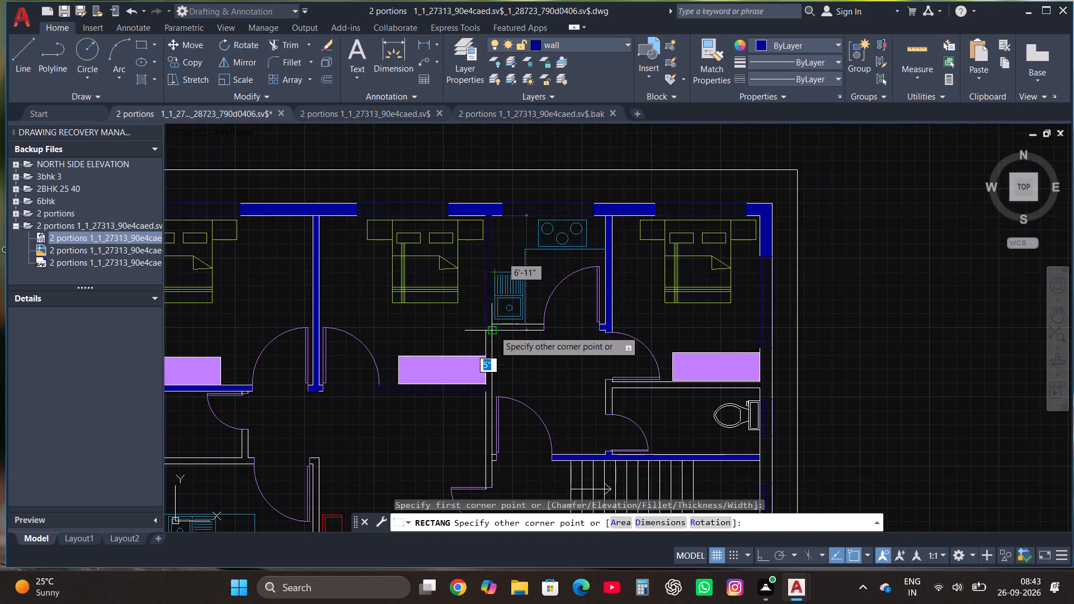
scroll(494, 329, "up", 2)
left_click(486, 321)
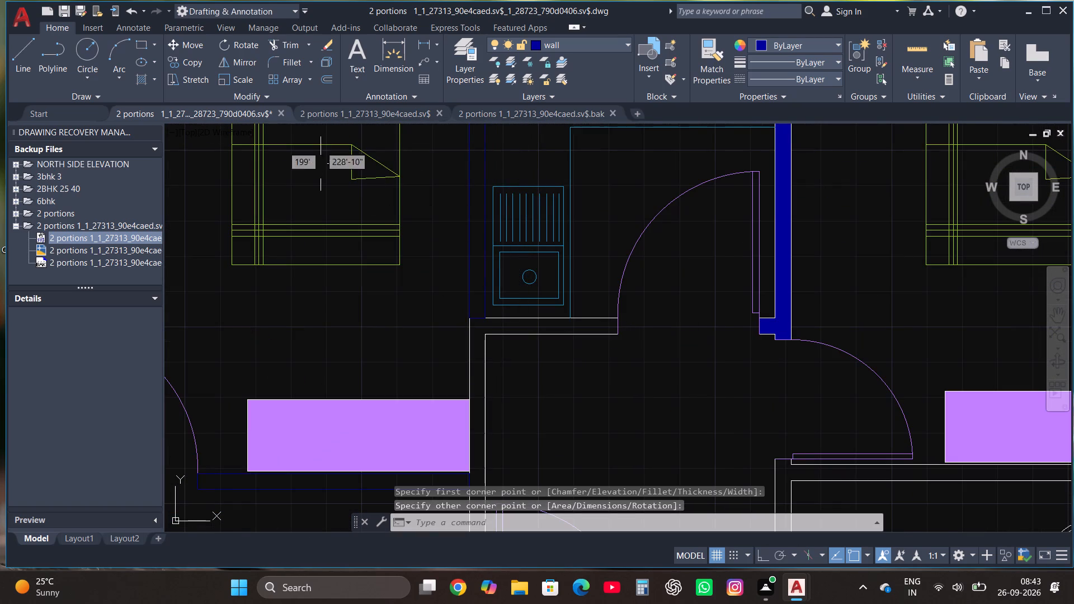
Draw a rectangle over the upper kitchen's bottom wall, from its door opening to the far face of the bedroom wall.
left_click(141, 40)
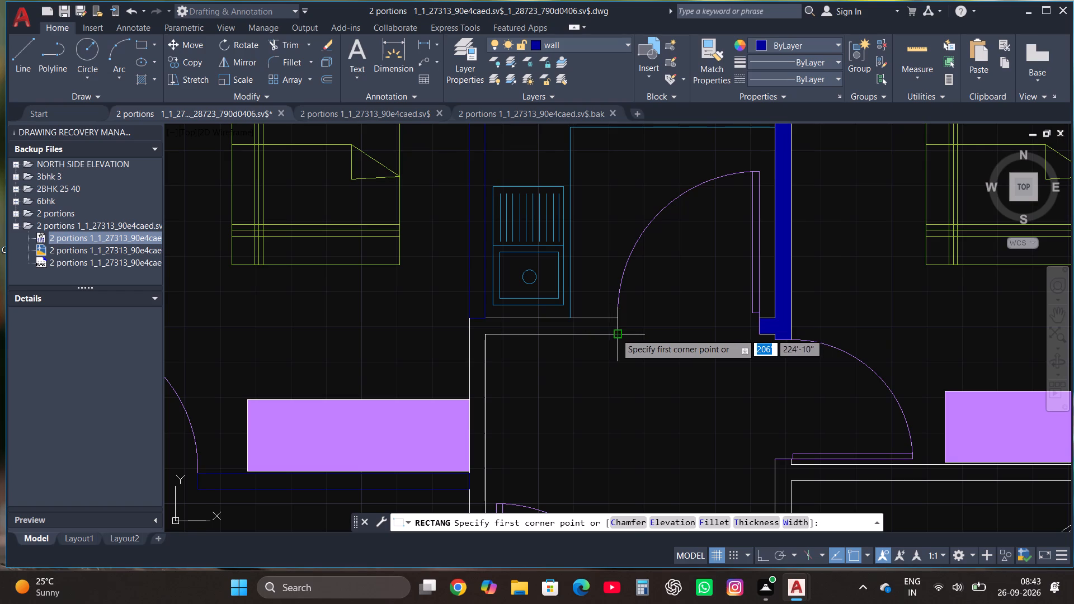
left_click(616, 333)
left_click(468, 320)
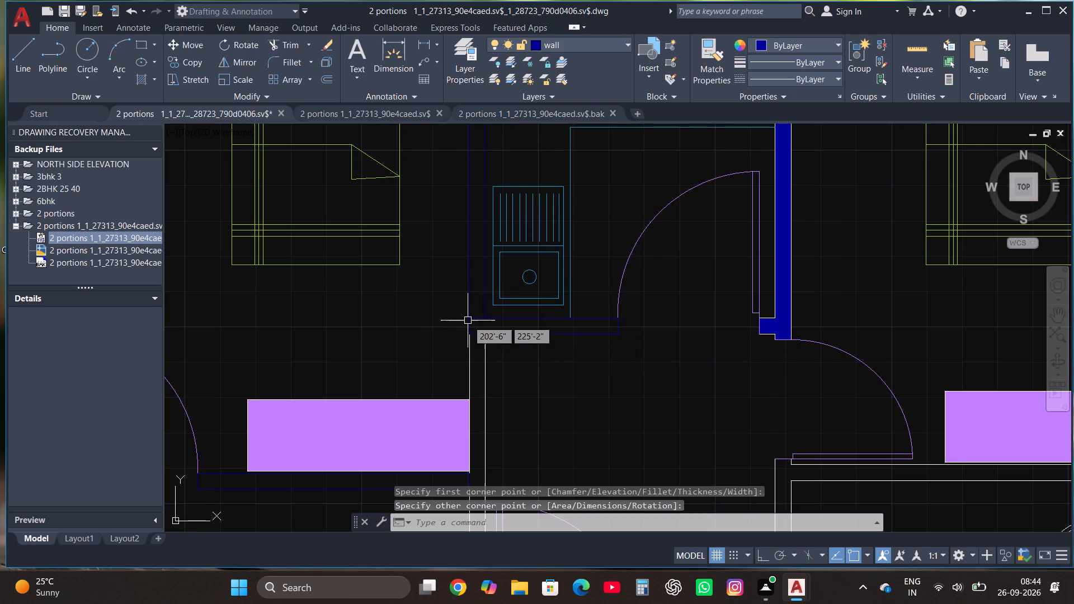
Draw a rectangle about 9'-4" long over the wall from the kitchen's bottom corner down to the double entrance door.
left_click(142, 43)
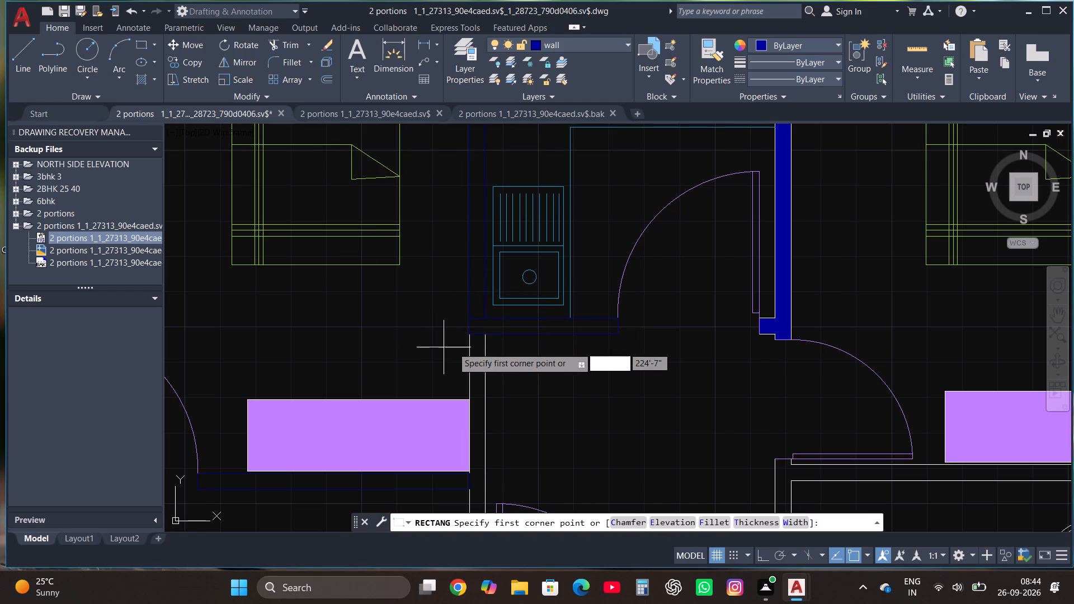
left_click(470, 336)
scroll(470, 343, "down", 2)
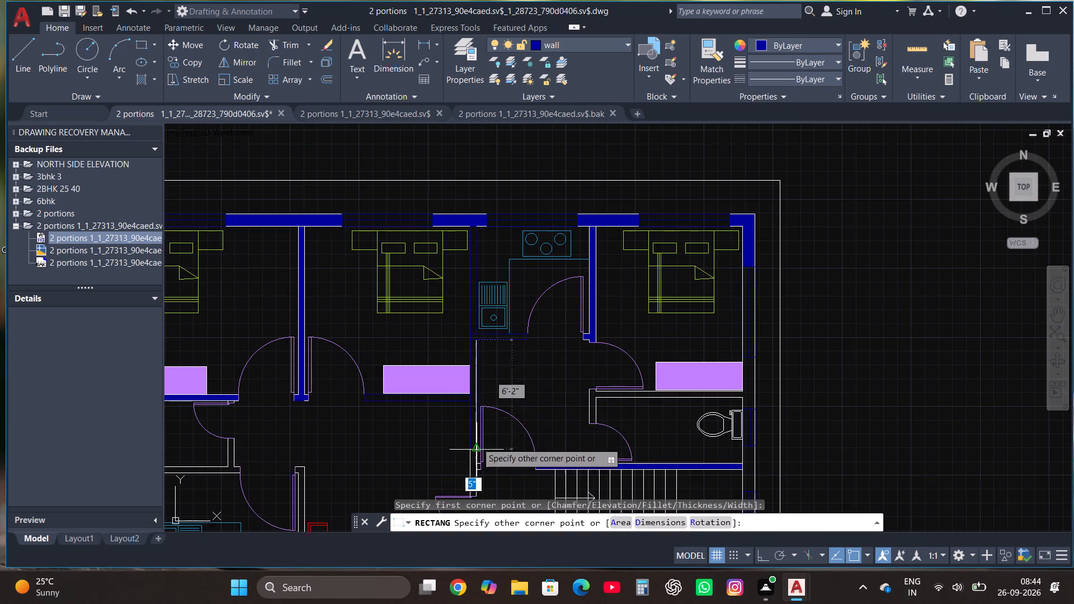
scroll(488, 432, "down", 2)
scroll(482, 454, "up", 4)
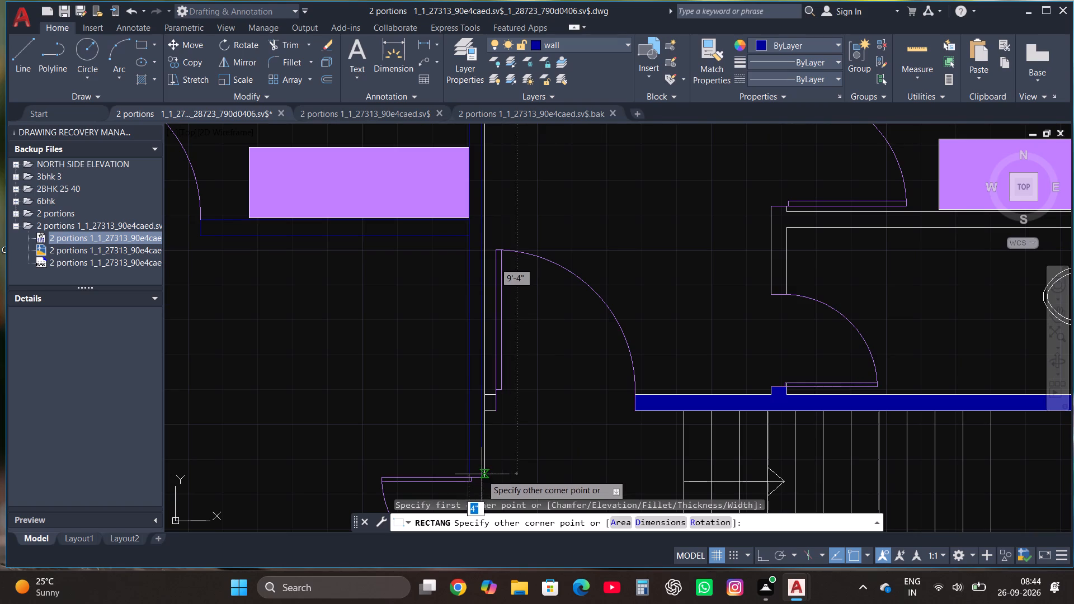
left_click(484, 476)
Draw a 5" by 7'-4" rectangle over the wall between the upper-left kitchen and the upper living room seating.
scroll(482, 403, "down", 2)
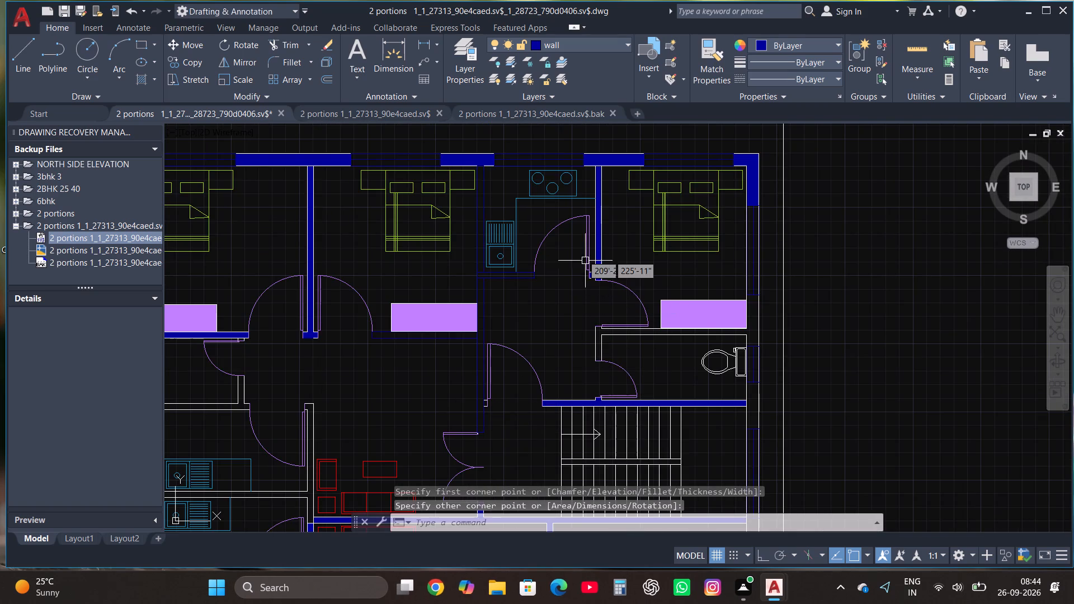
scroll(582, 256, "down", 2)
scroll(475, 362, "up", 2)
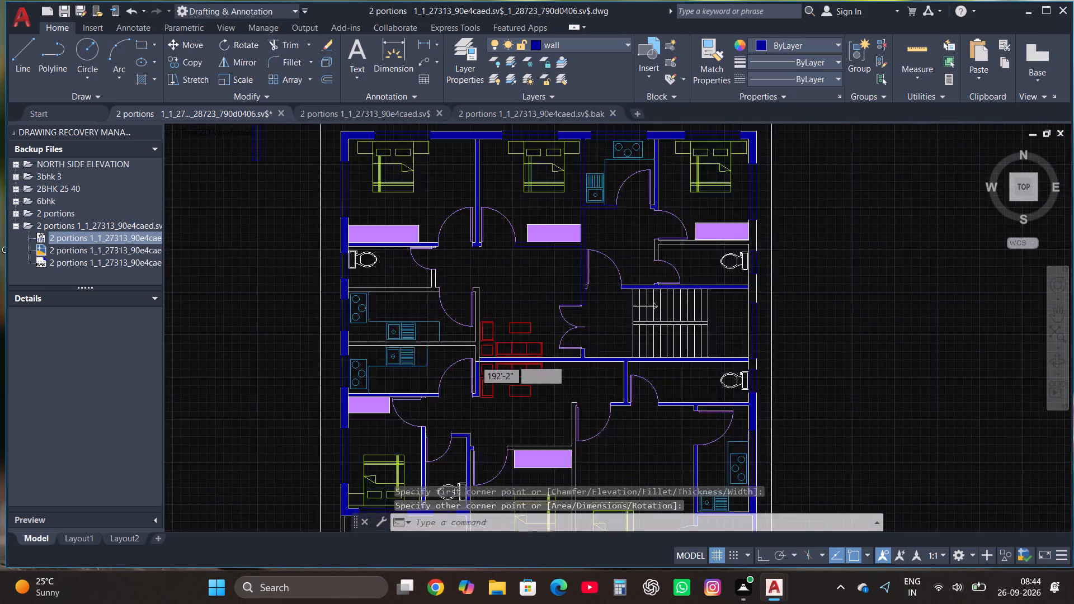
scroll(475, 360, "up", 1)
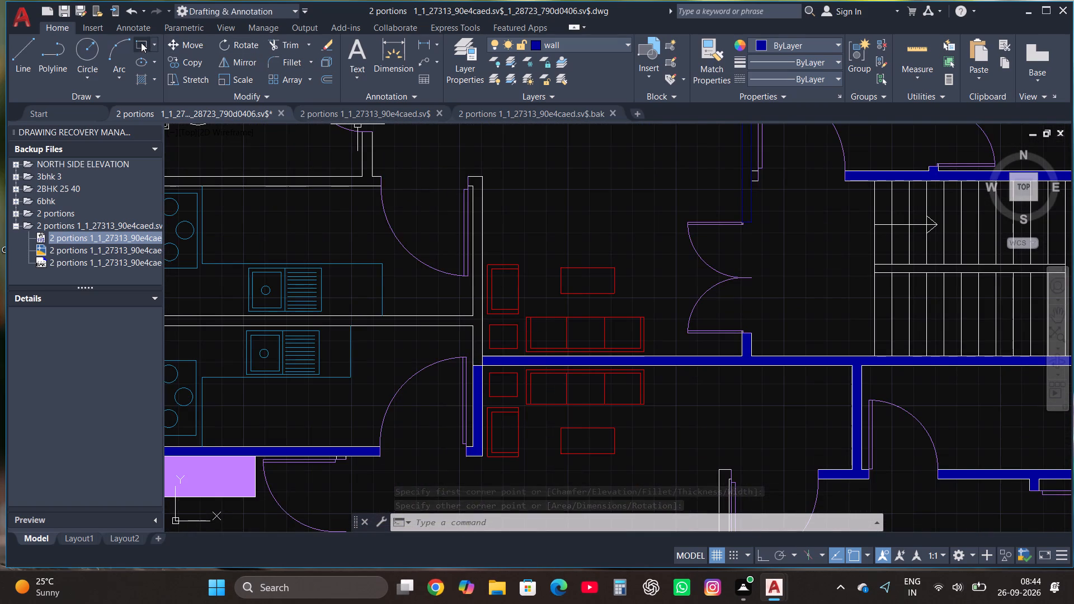
left_click(142, 40)
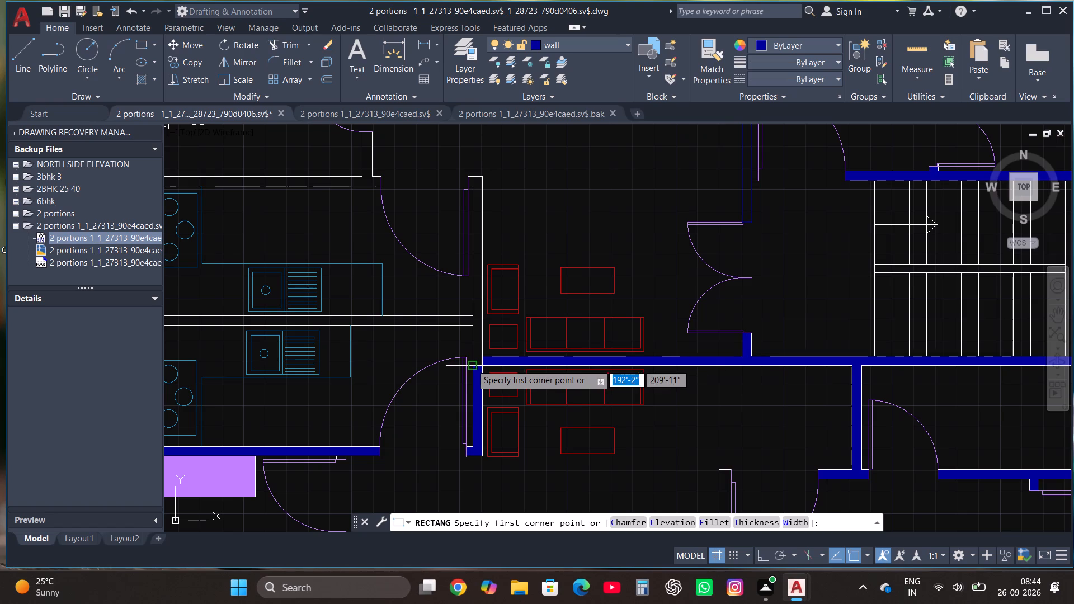
left_click(472, 363)
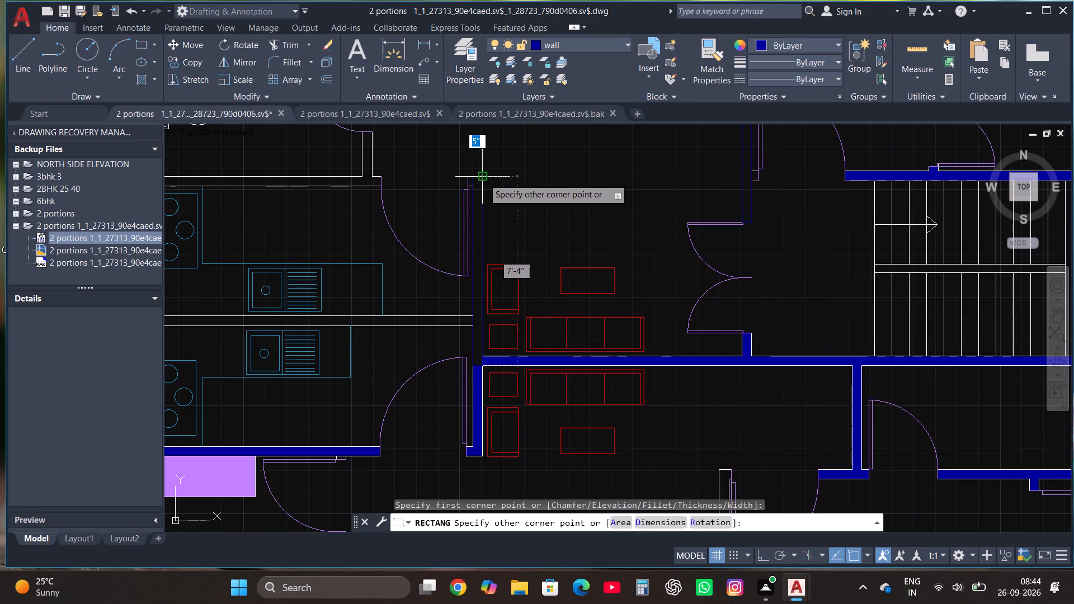
left_click(483, 178)
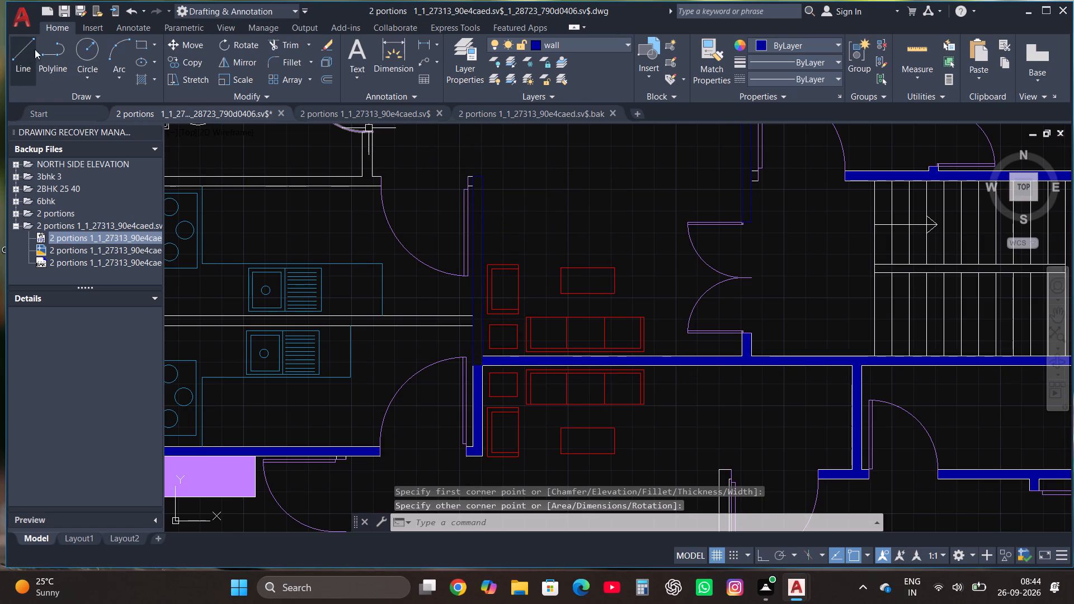
Draw a rectangle over the wall separating the two left-hand kitchens, from the outer wall to the living room wall.
left_click(146, 44)
scroll(470, 291, "down", 2)
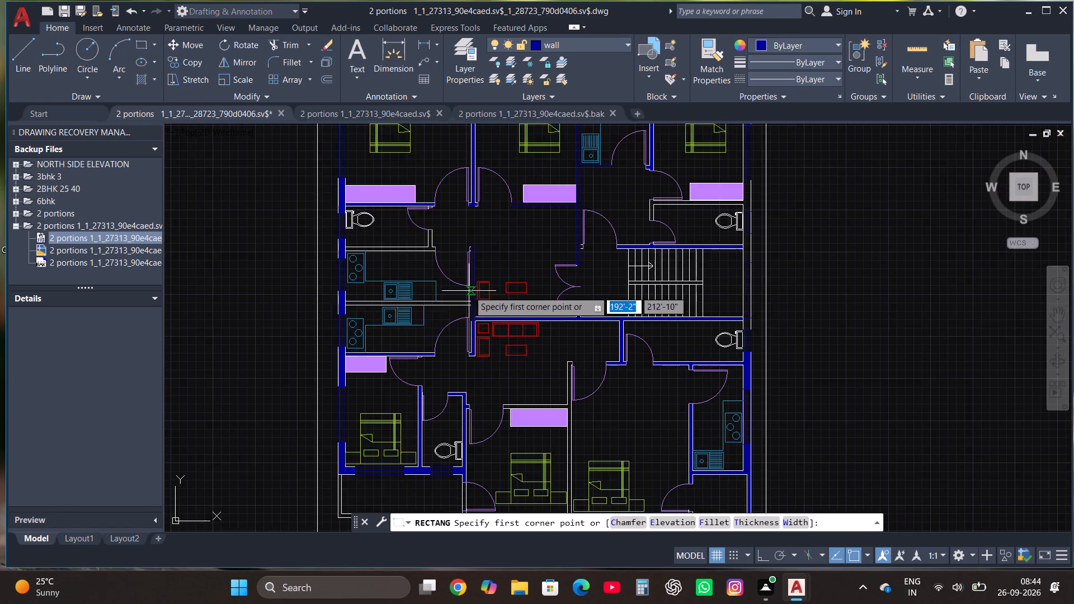
scroll(345, 301, "up", 3)
left_click(343, 300)
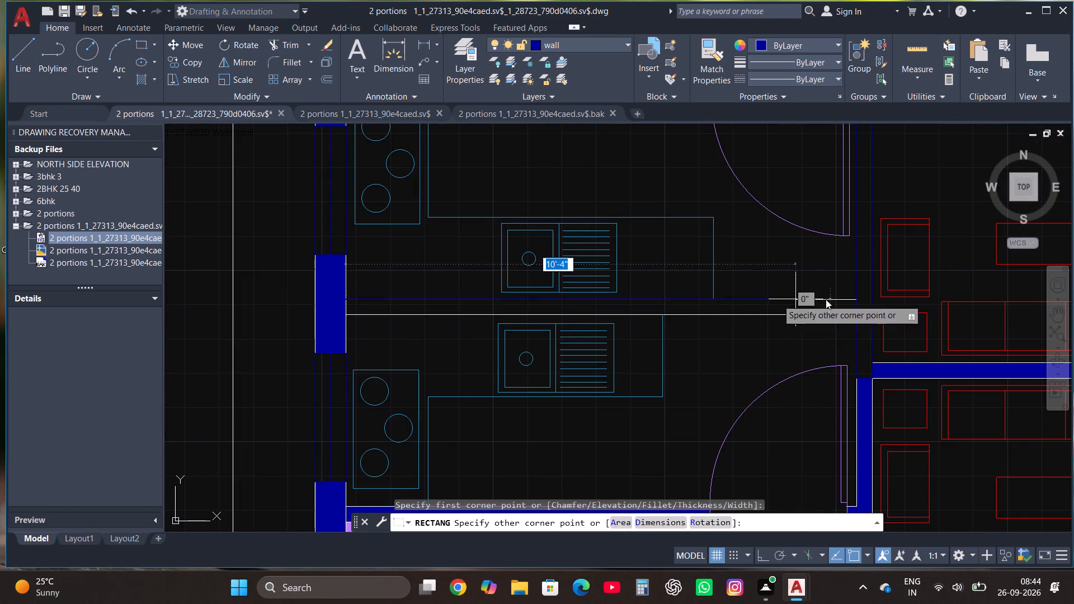
left_click(859, 314)
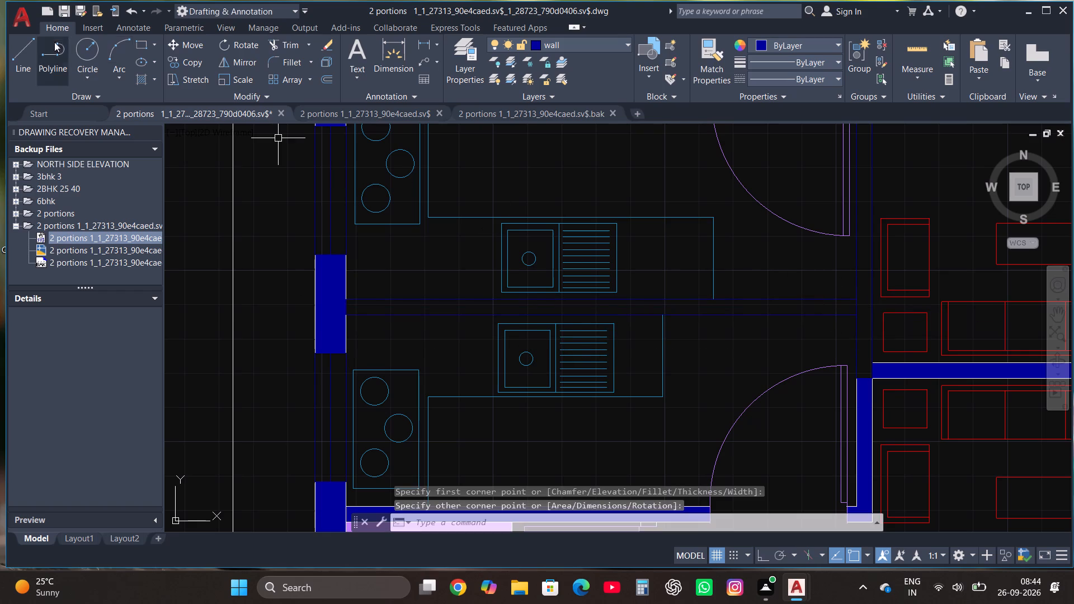
Draw a rectangle about 8'-11" long over the wall between the left-hand toilet and the kitchen below it.
left_click(136, 47)
scroll(289, 328, "down", 3)
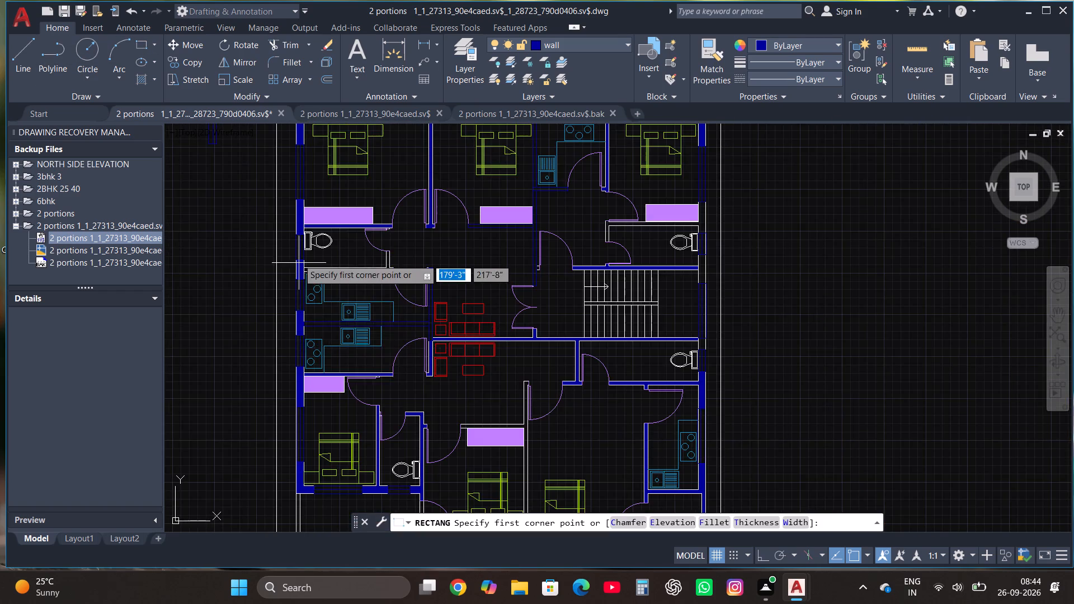
scroll(298, 254, "up", 3)
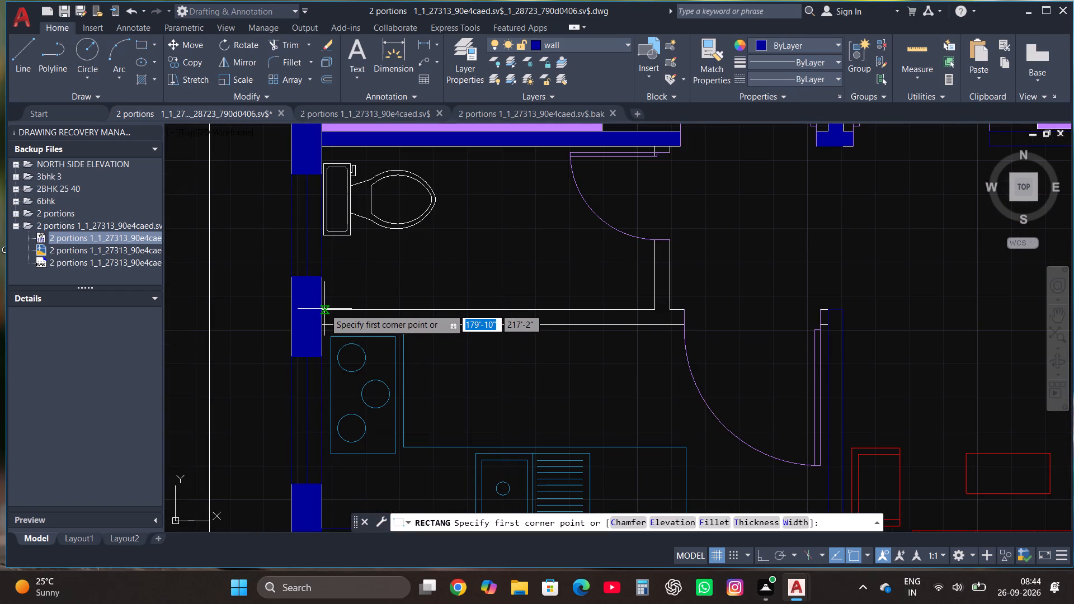
left_click(323, 309)
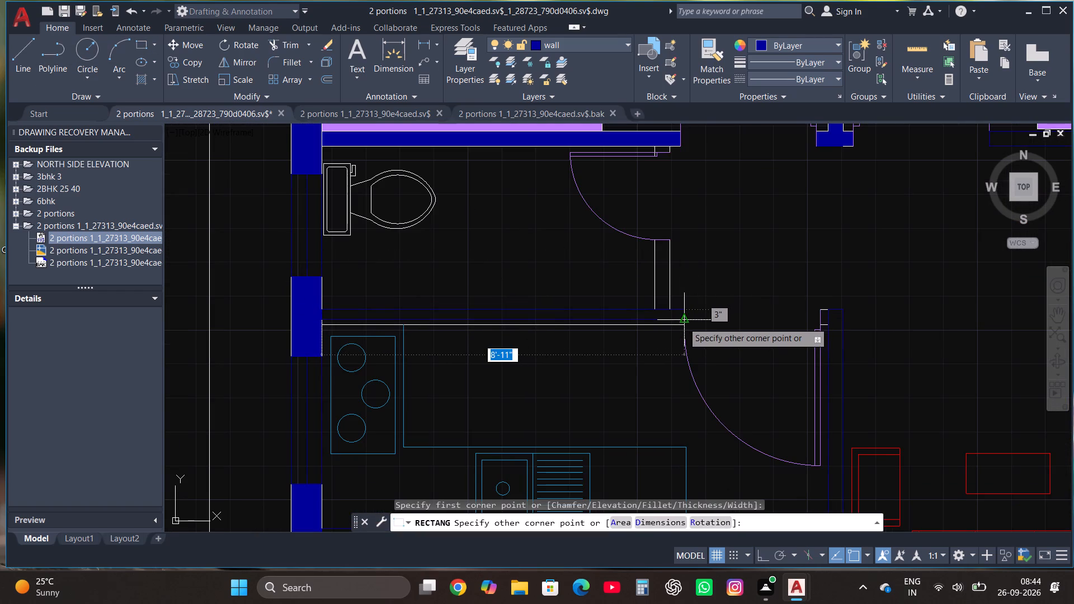
left_click(685, 325)
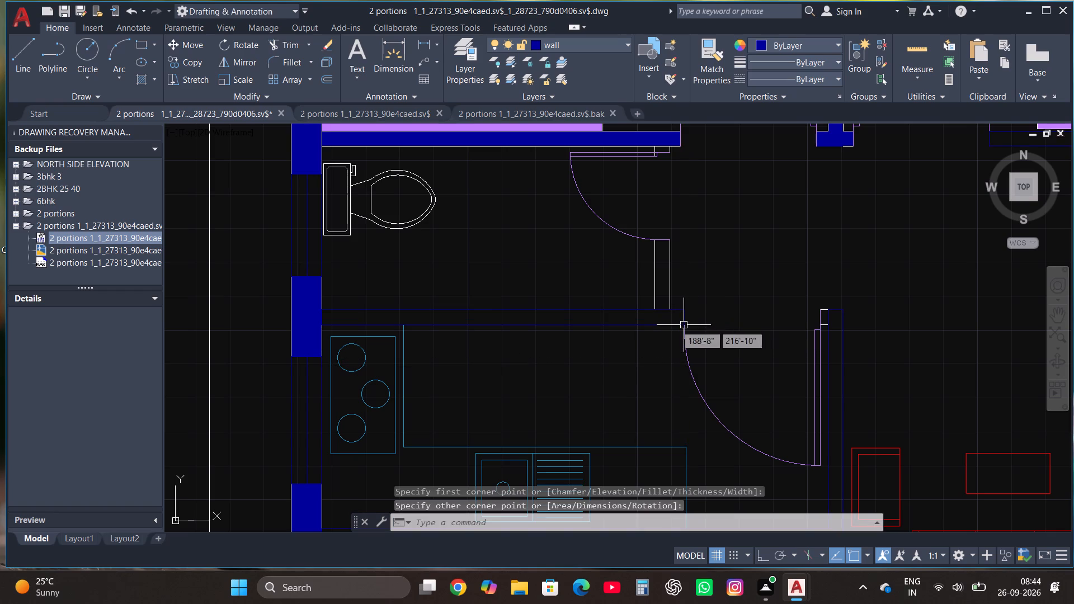
Outline the short wall below the left-hand toilet's door with a rectangle and stretch its inner edge onto the wall's face.
left_click(142, 44)
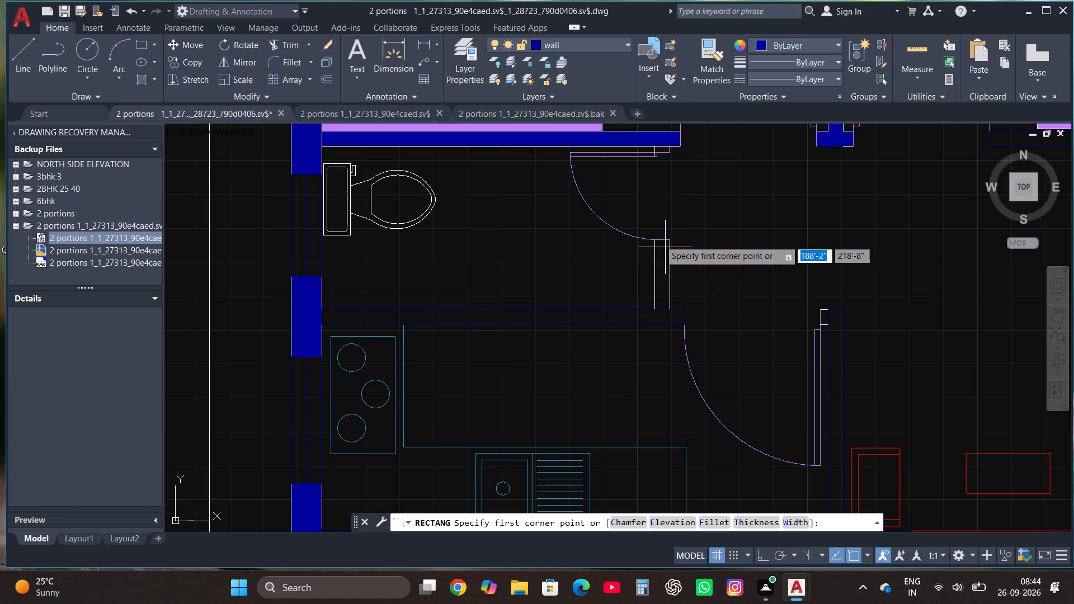
left_click(658, 244)
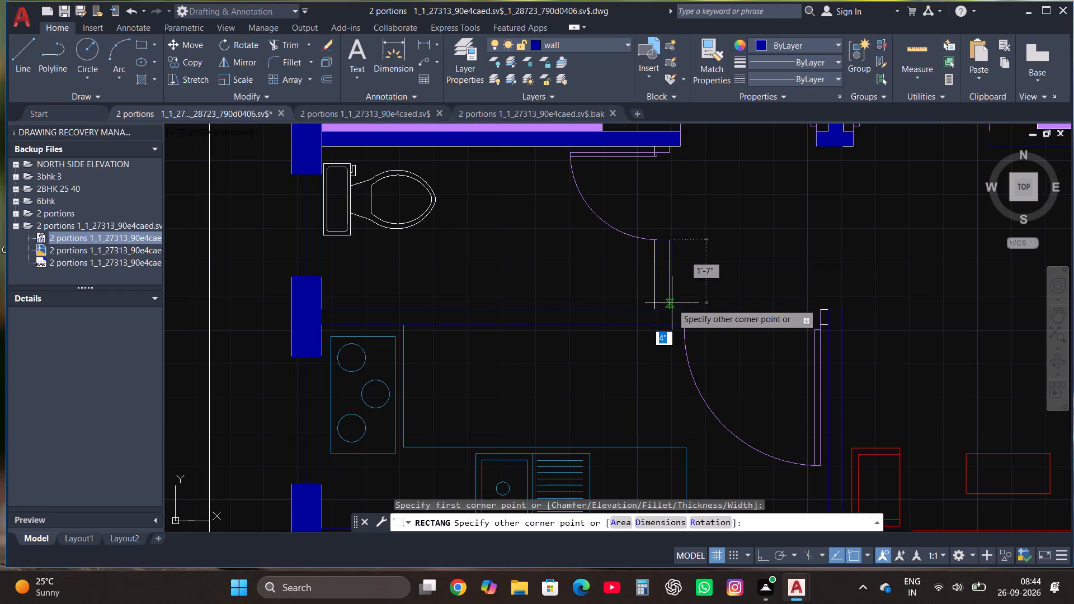
left_click(670, 308)
scroll(670, 285, "up", 2)
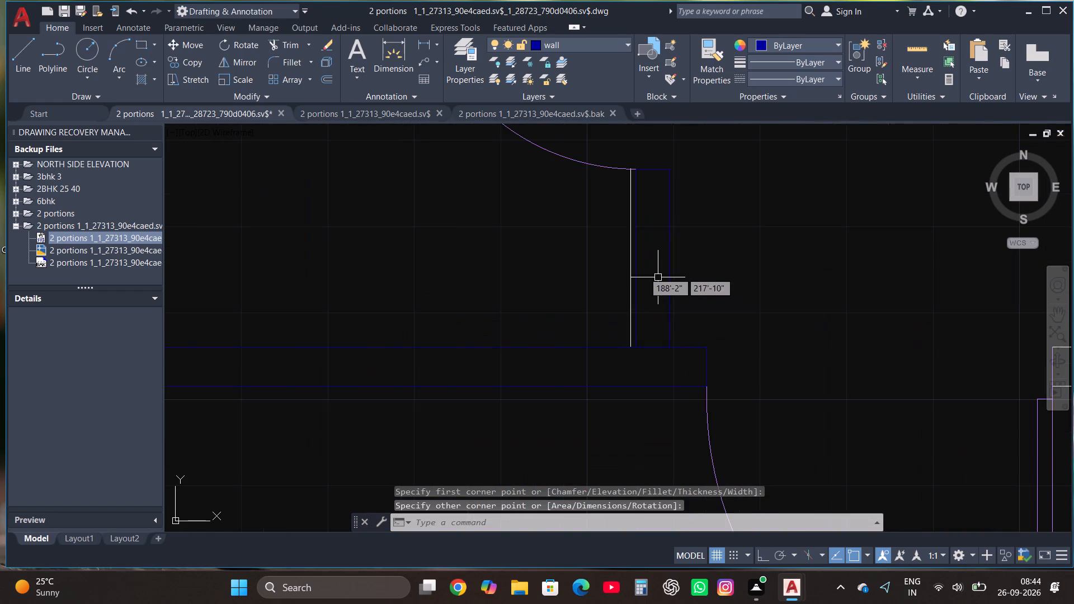
left_click(638, 270)
left_click(638, 260)
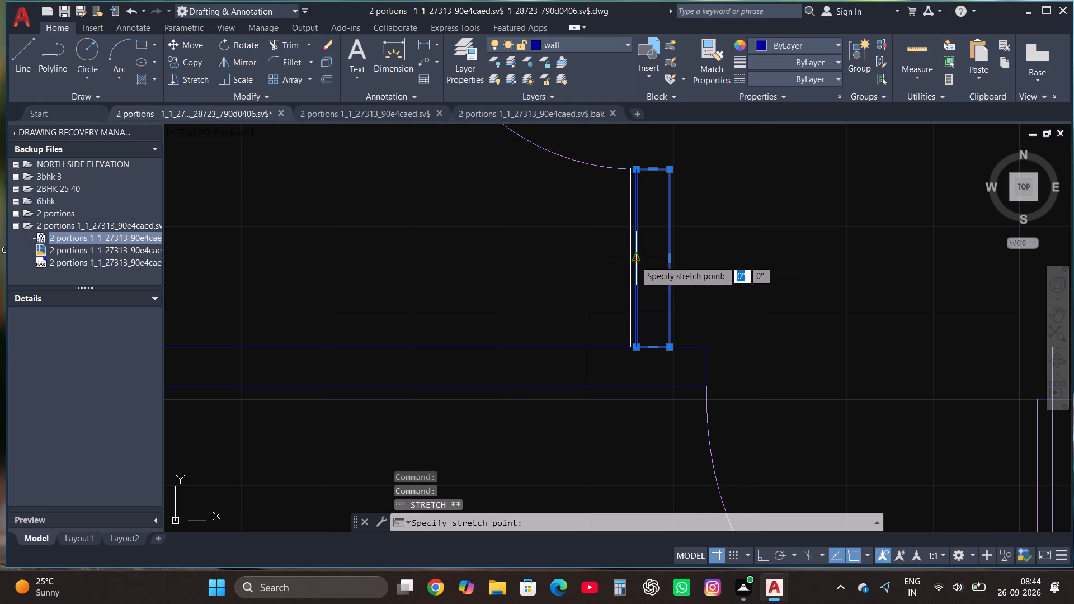
left_click(629, 260)
scroll(527, 353, "down", 2)
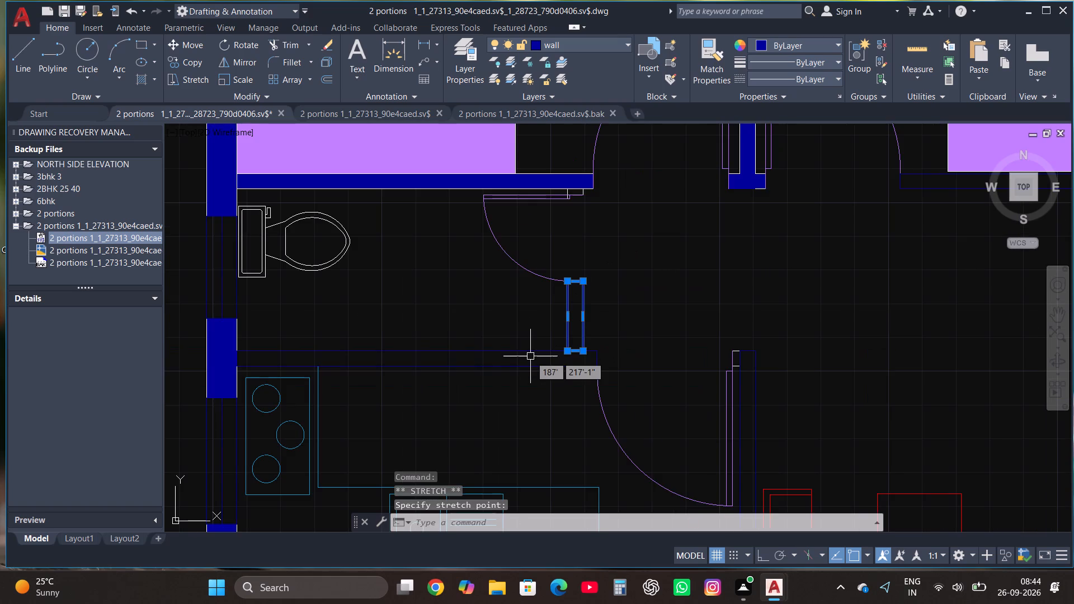
key("Escape")
Draw a rectangle over the wall between the two lower bedrooms, from the bottom outer wall up to the bedroom door.
scroll(530, 375, "down", 2)
scroll(533, 272, "down", 2)
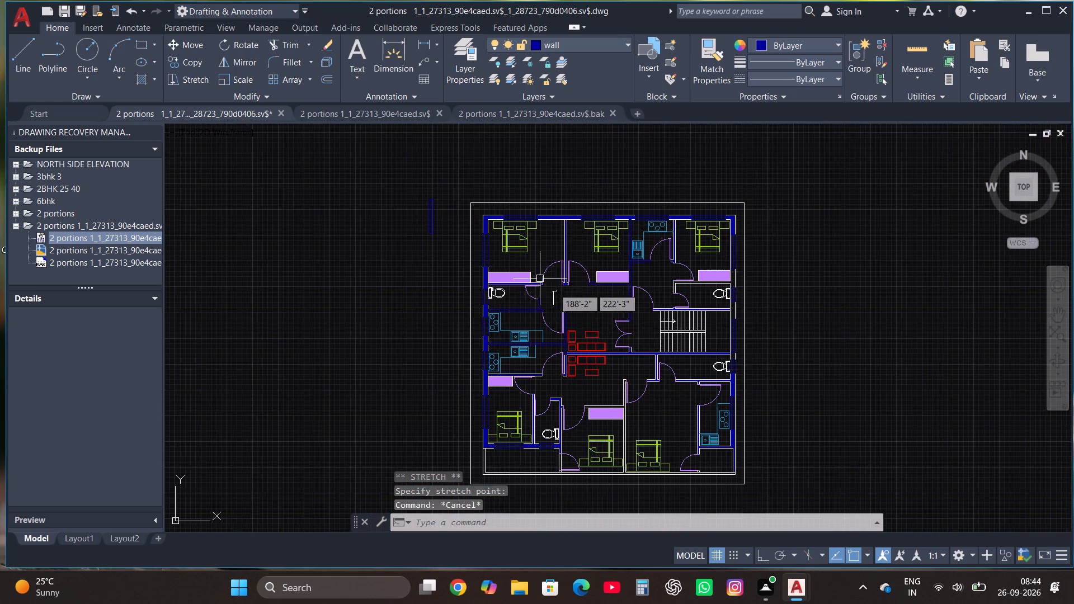
scroll(679, 339, "up", 2)
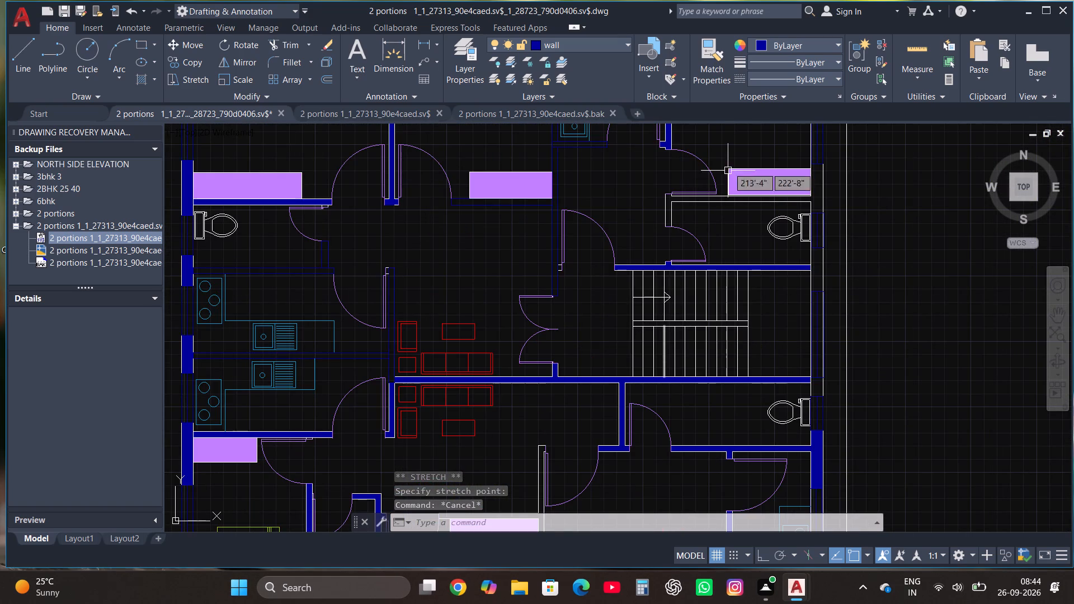
scroll(663, 192, "down", 1)
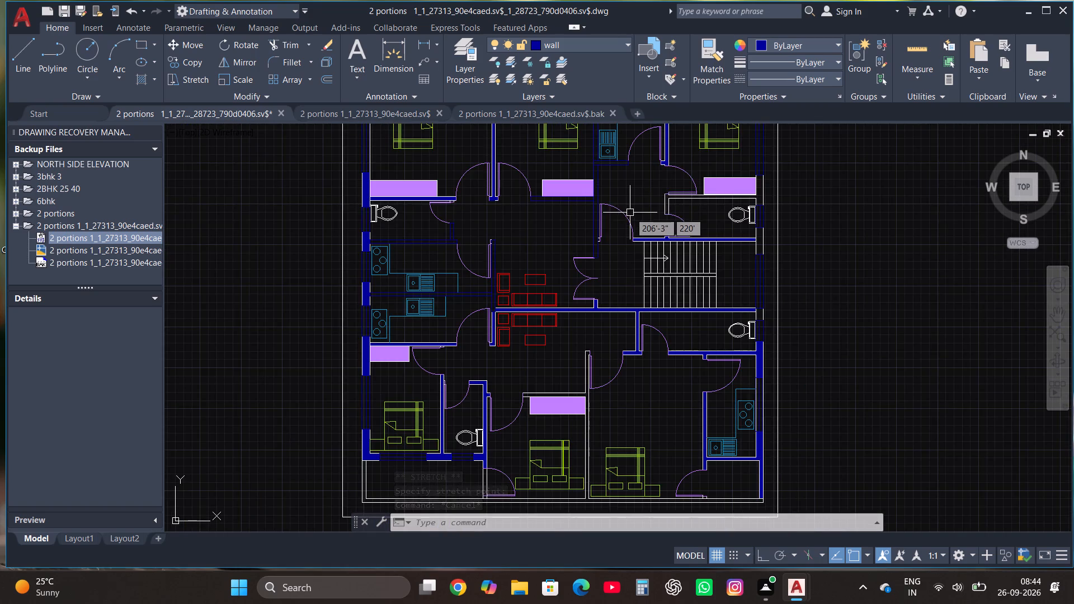
scroll(629, 216, "down", 1)
scroll(620, 377, "up", 3)
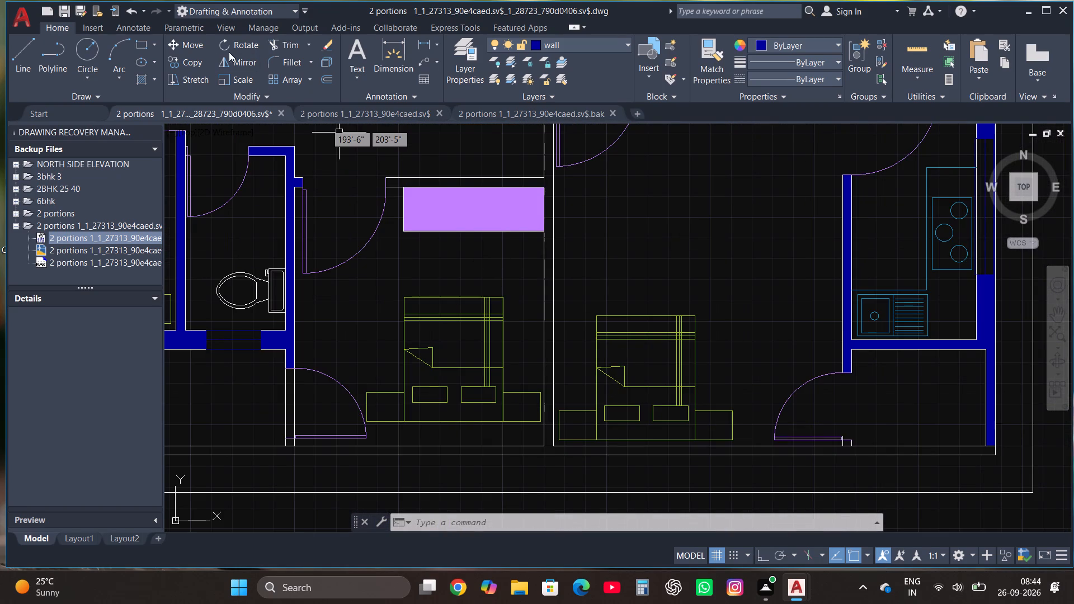
left_click(138, 42)
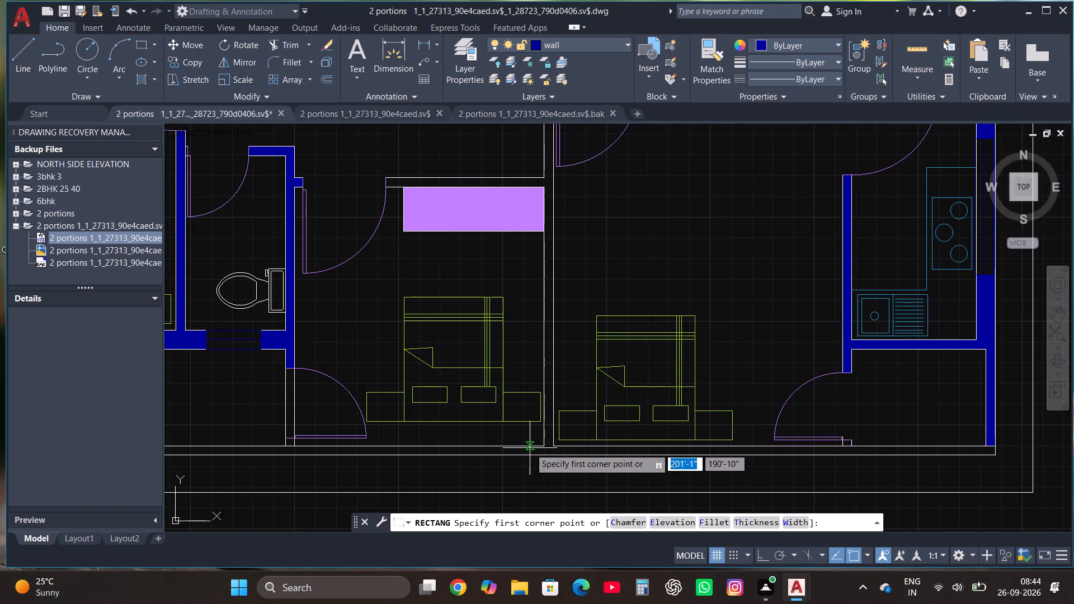
left_click(545, 447)
scroll(545, 447, "down", 2)
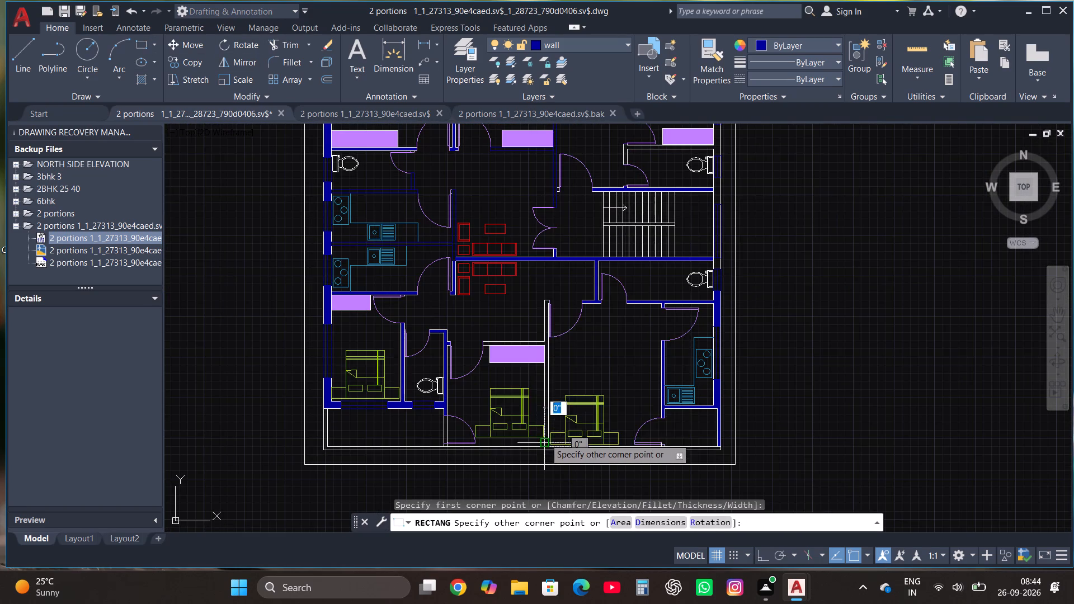
scroll(538, 299, "up", 3)
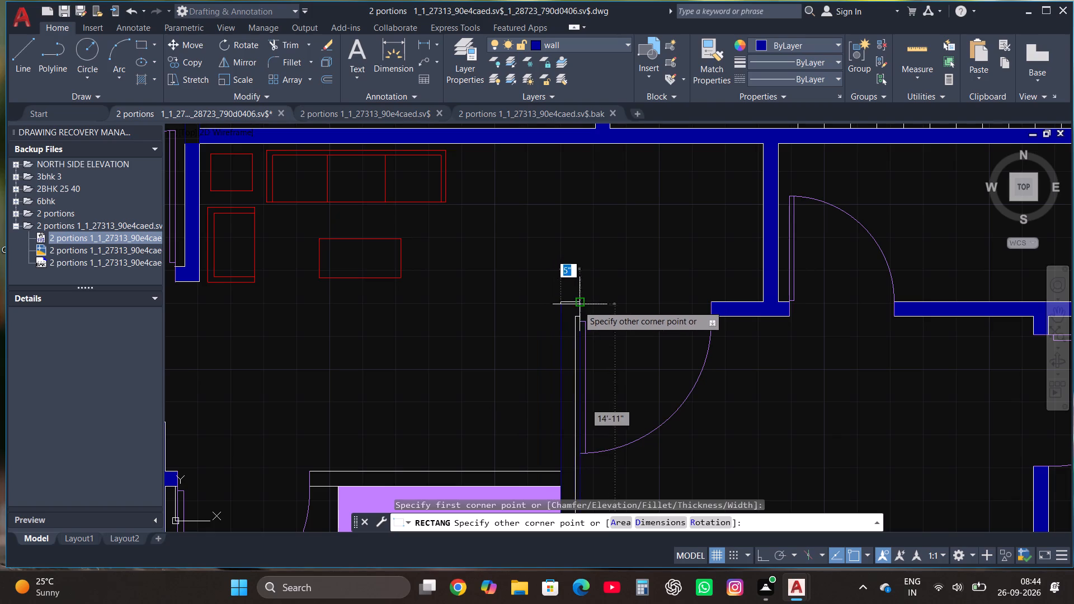
left_click(576, 320)
Stretch the new rectangle's right edge onto the face of the wall between the two lower bedrooms.
scroll(608, 265, "down", 3)
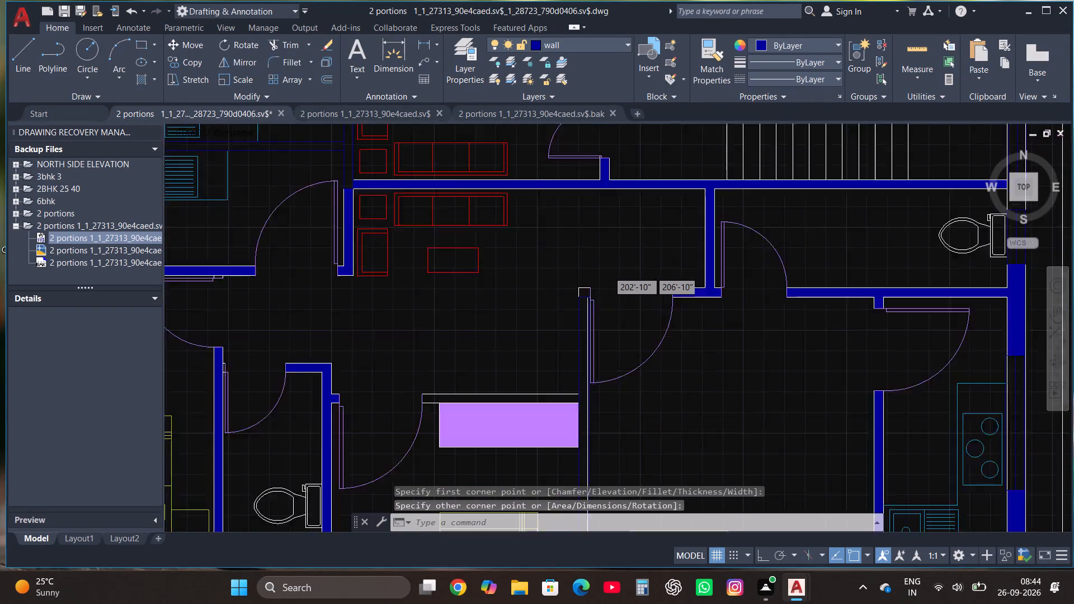
scroll(613, 292, "up", 2)
scroll(580, 382, "up", 2)
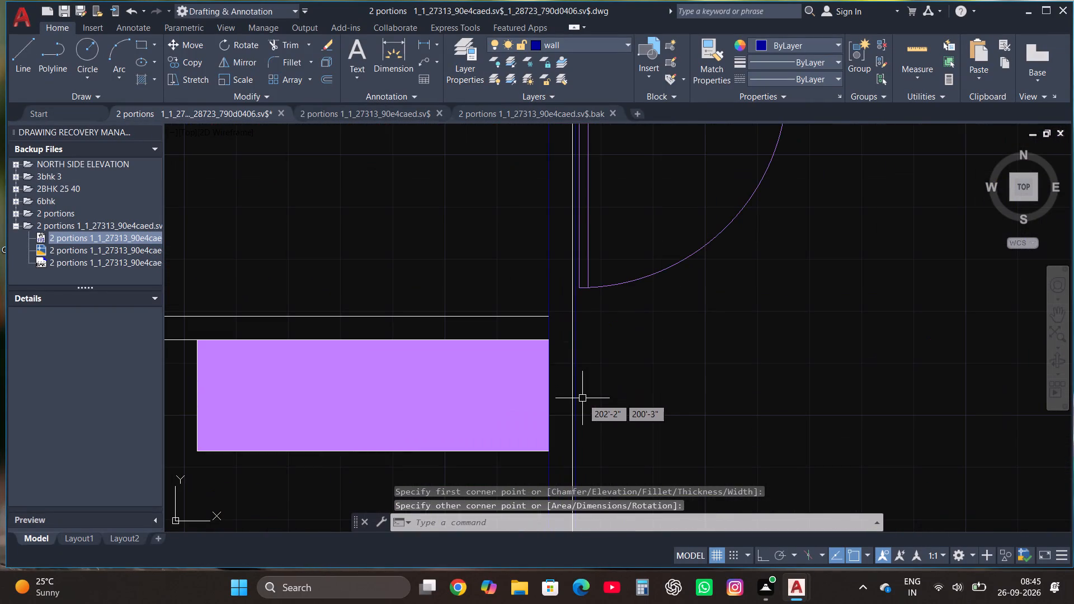
left_click(577, 396)
scroll(606, 401, "down", 2)
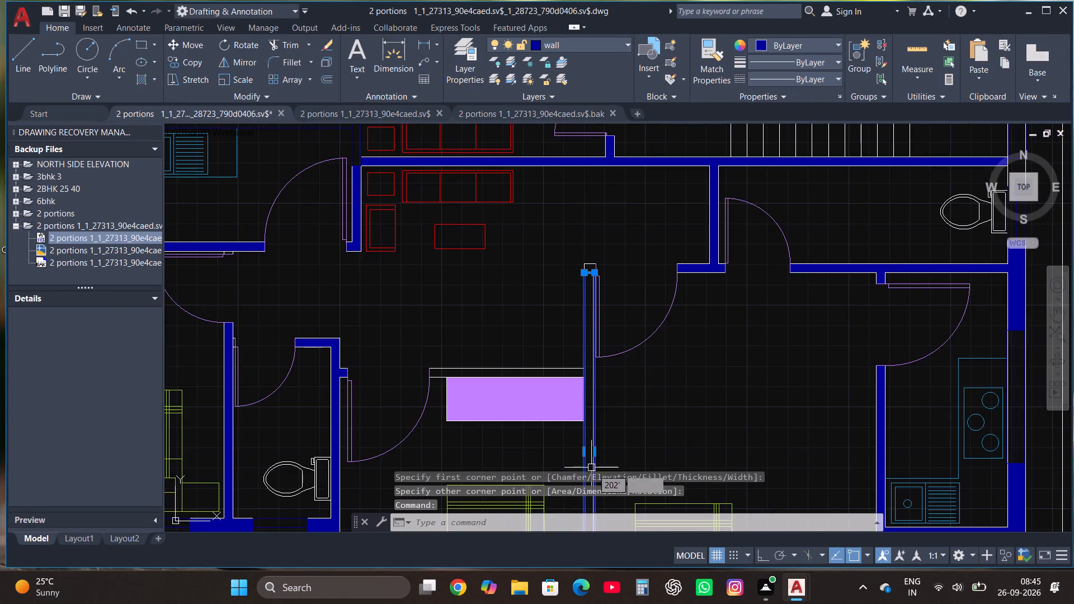
scroll(592, 470, "up", 3)
scroll(588, 421, "up", 2)
left_click(604, 371)
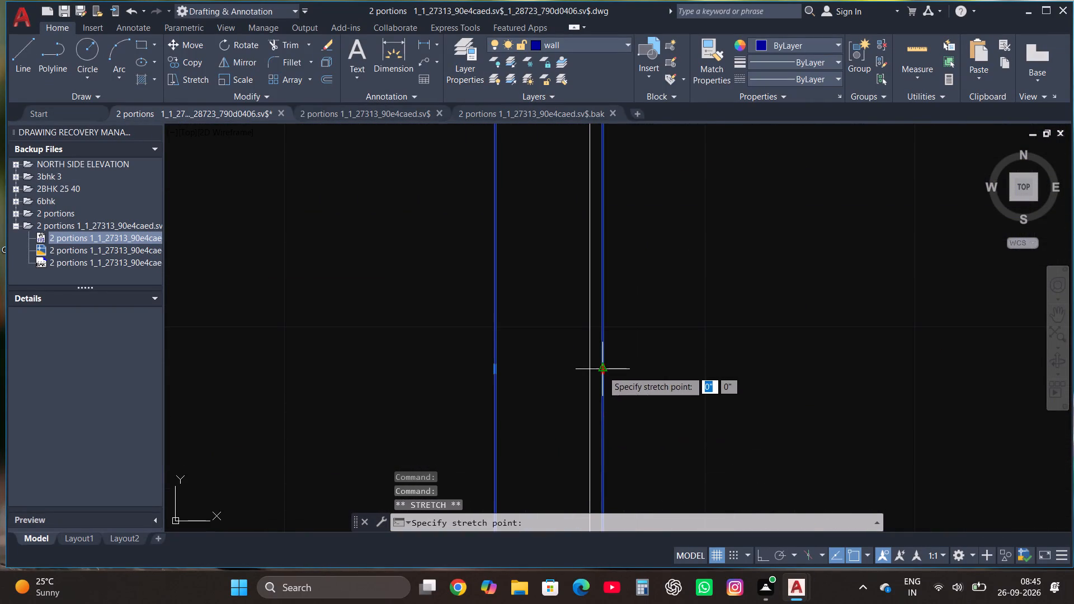
left_click(588, 371)
scroll(604, 368, "up", 1)
key("Escape")
scroll(589, 389, "down", 3)
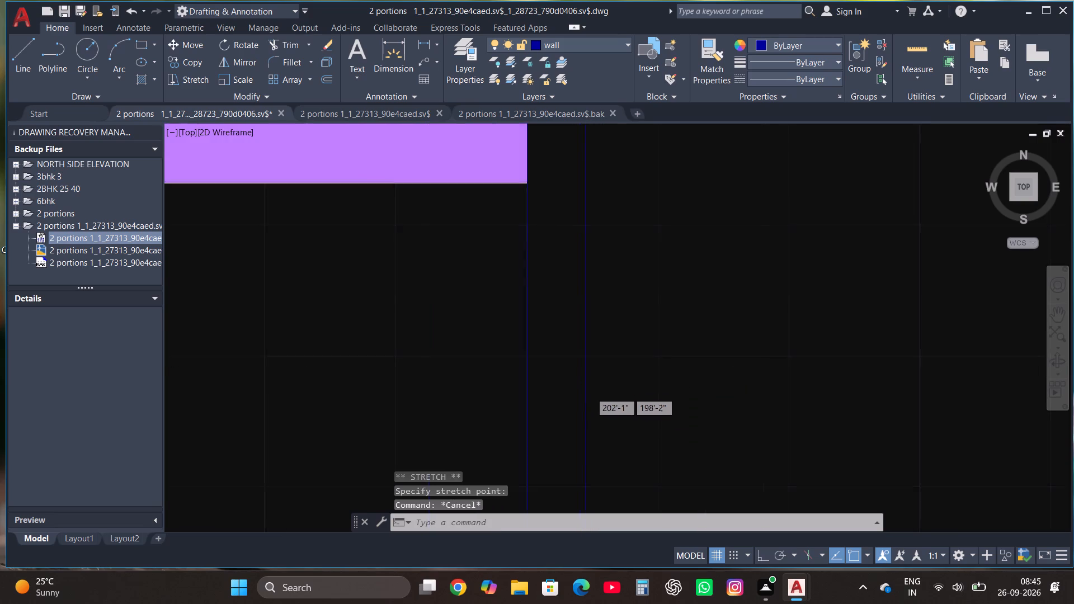
Trim both wall lines crossing the door opening below the lower-left toilet, at the middle bedroom's outer door.
scroll(697, 373, "down", 5)
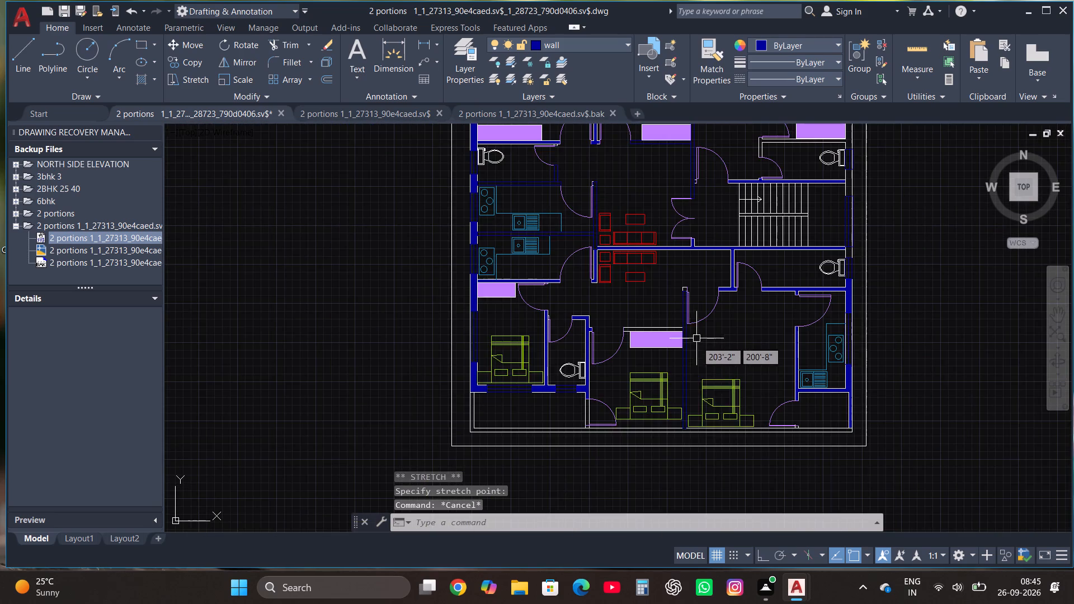
scroll(627, 433, "up", 3)
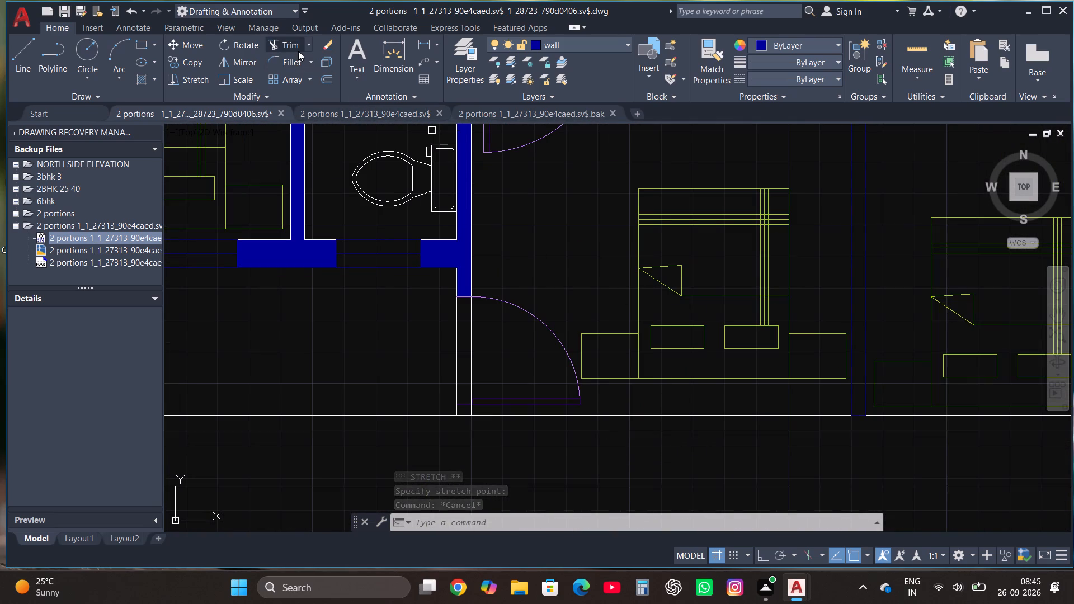
left_click(298, 49)
left_click_drag(487, 344, 482, 343)
left_click(395, 349)
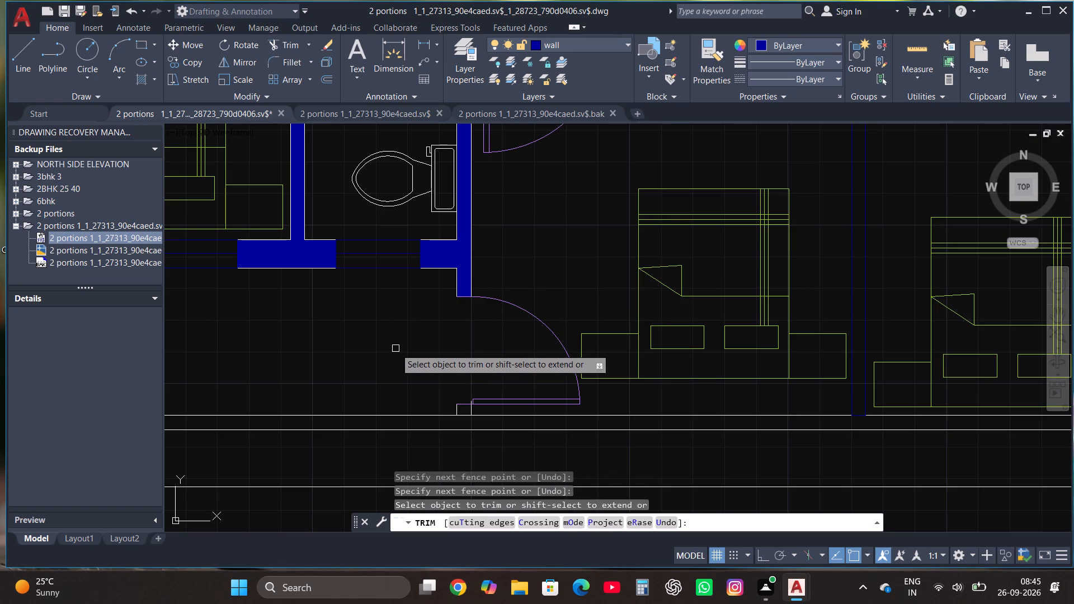
key("Escape")
Solid-hatch the stub below the middle bedroom's outer door, the bottom outer wall, the bedroom partition and the wall above the wardrobe.
key("h")
key("Return")
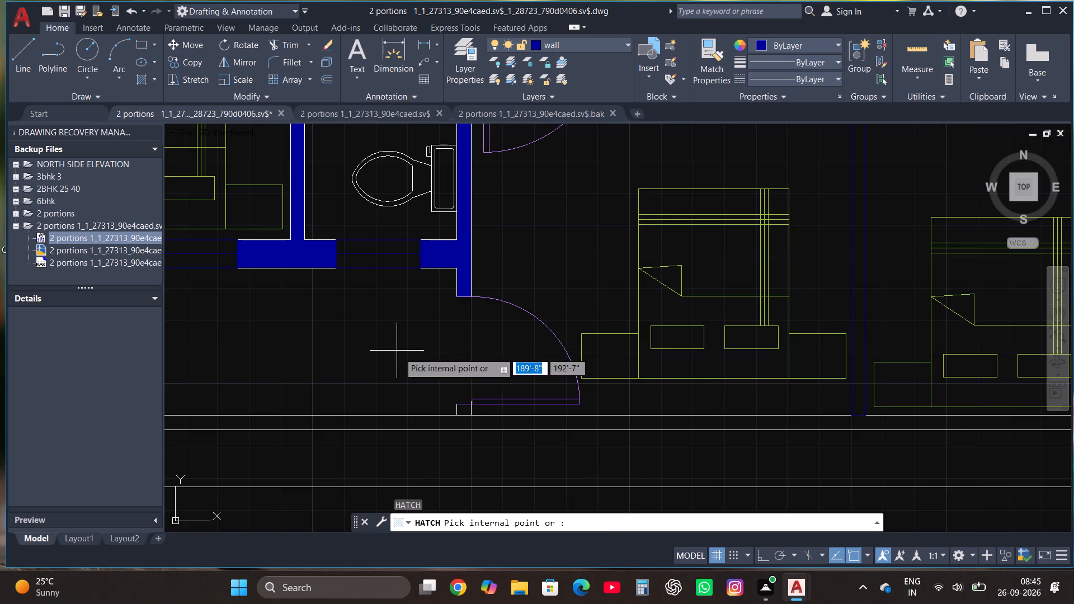
left_click(460, 410)
scroll(460, 410, "down", 2)
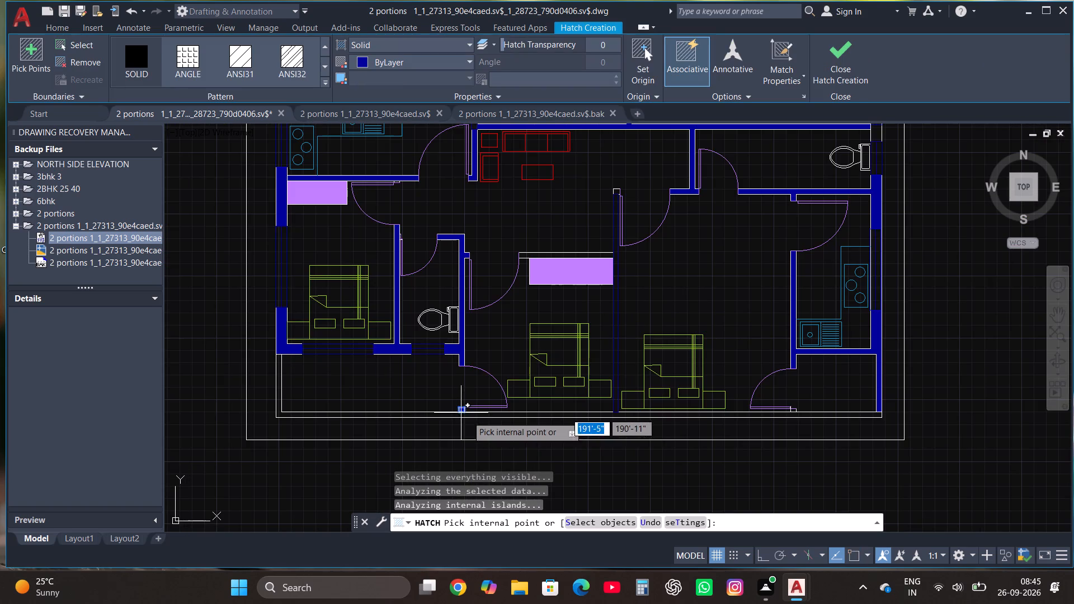
left_click(487, 415)
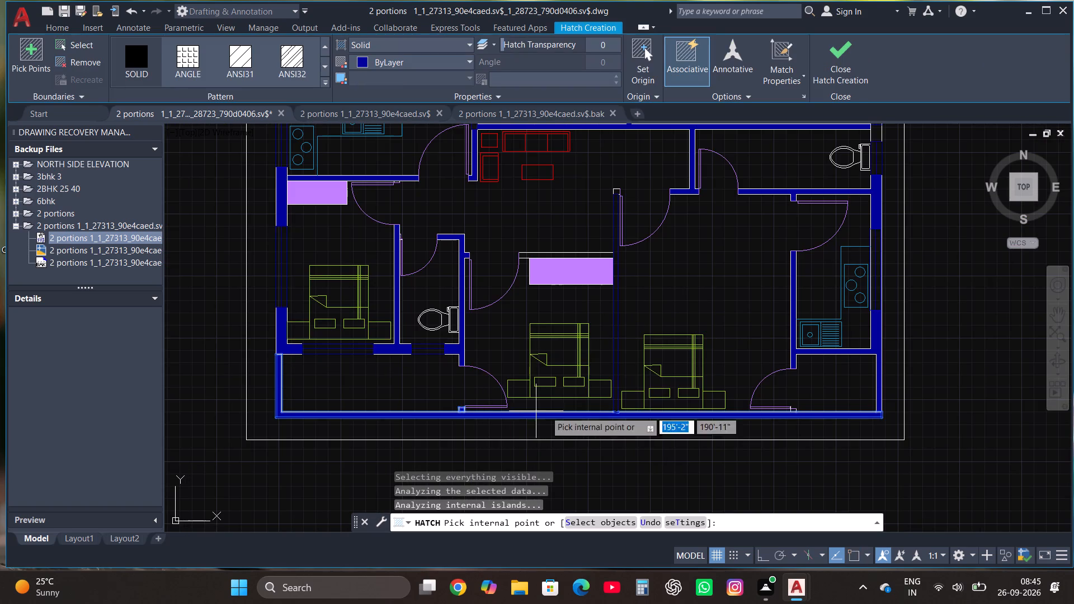
left_click(618, 337)
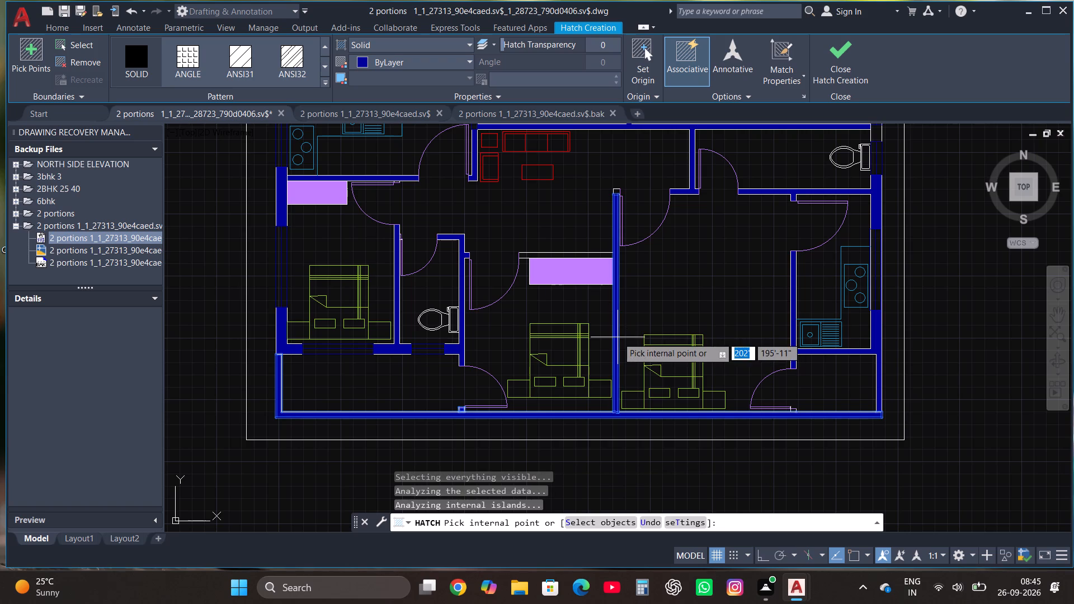
left_click(552, 255)
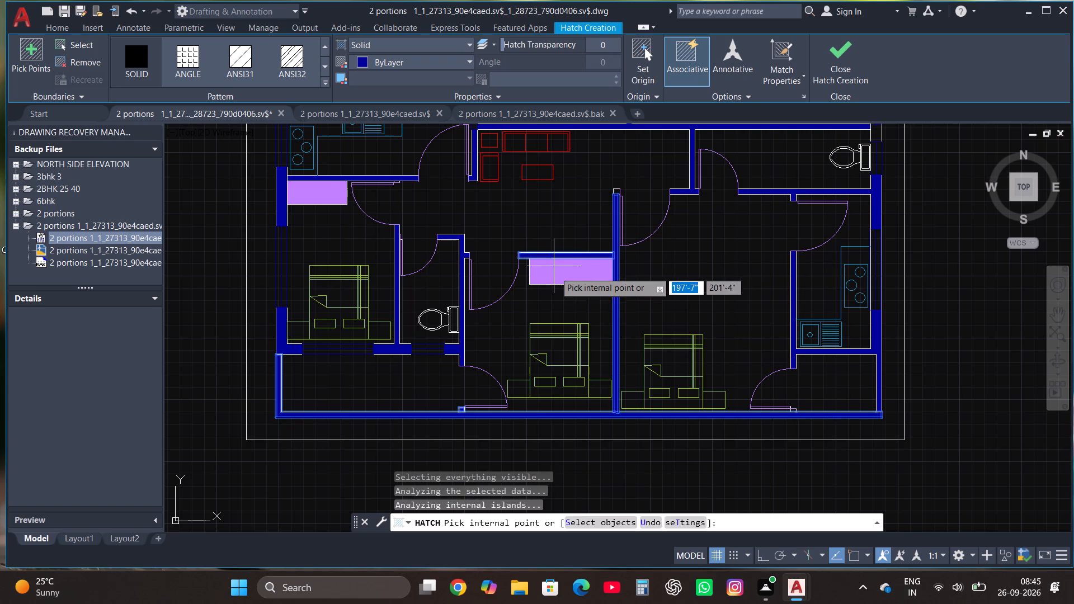
Solid-hatch the short piece of the right outer wall between the staircase and the lower-right toilet's window.
scroll(573, 362, "down", 2)
scroll(670, 274, "up", 2)
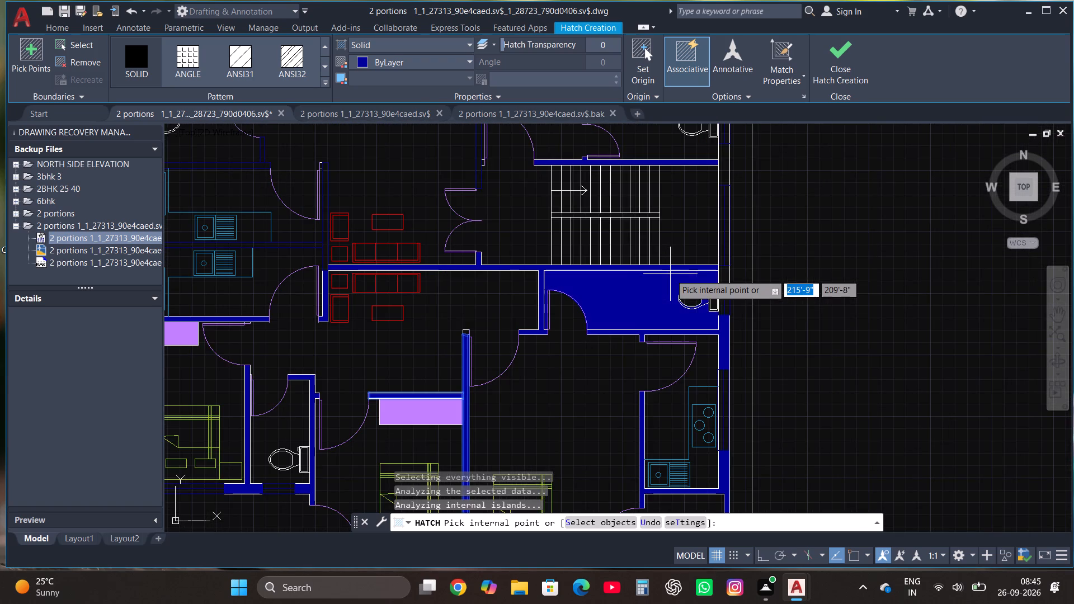
left_click(727, 278)
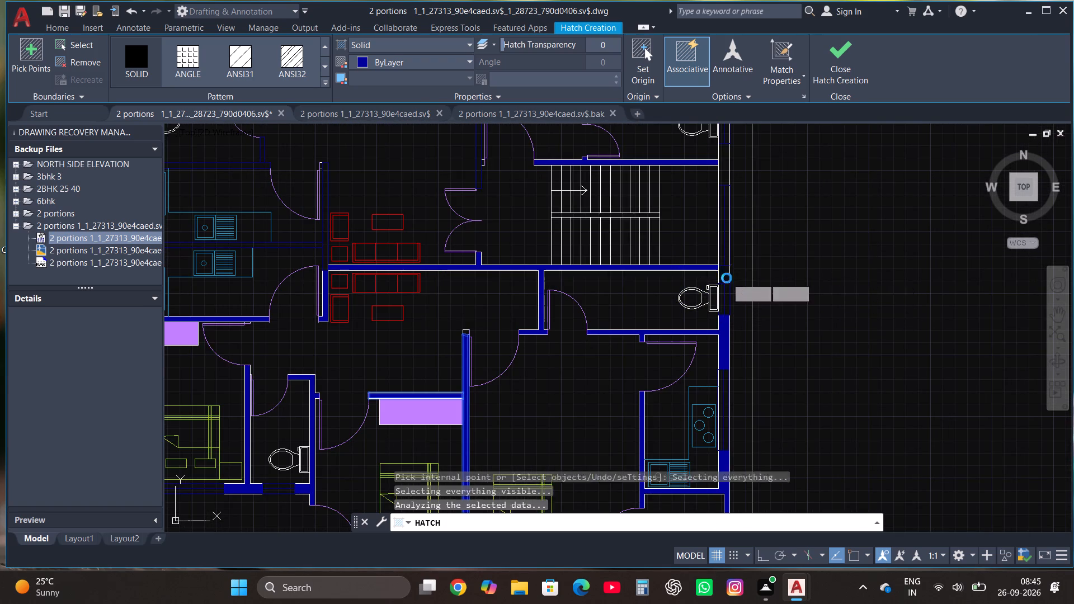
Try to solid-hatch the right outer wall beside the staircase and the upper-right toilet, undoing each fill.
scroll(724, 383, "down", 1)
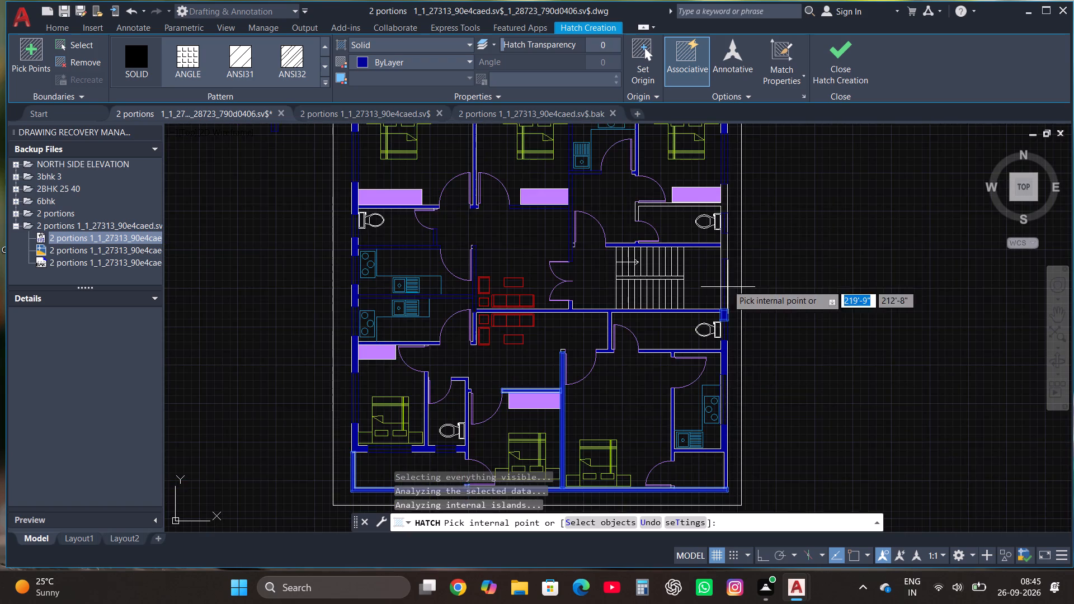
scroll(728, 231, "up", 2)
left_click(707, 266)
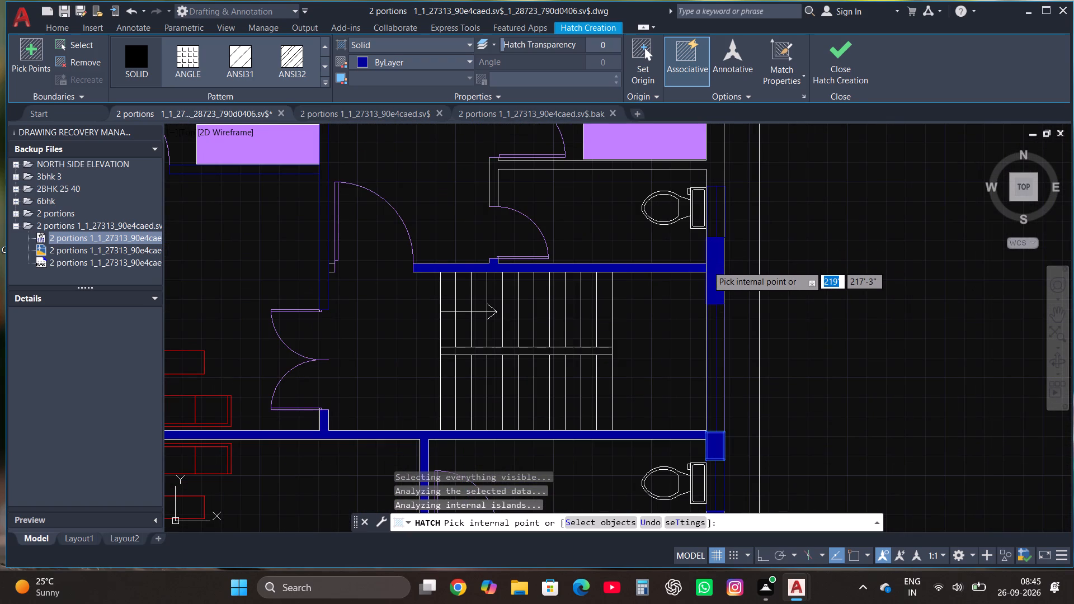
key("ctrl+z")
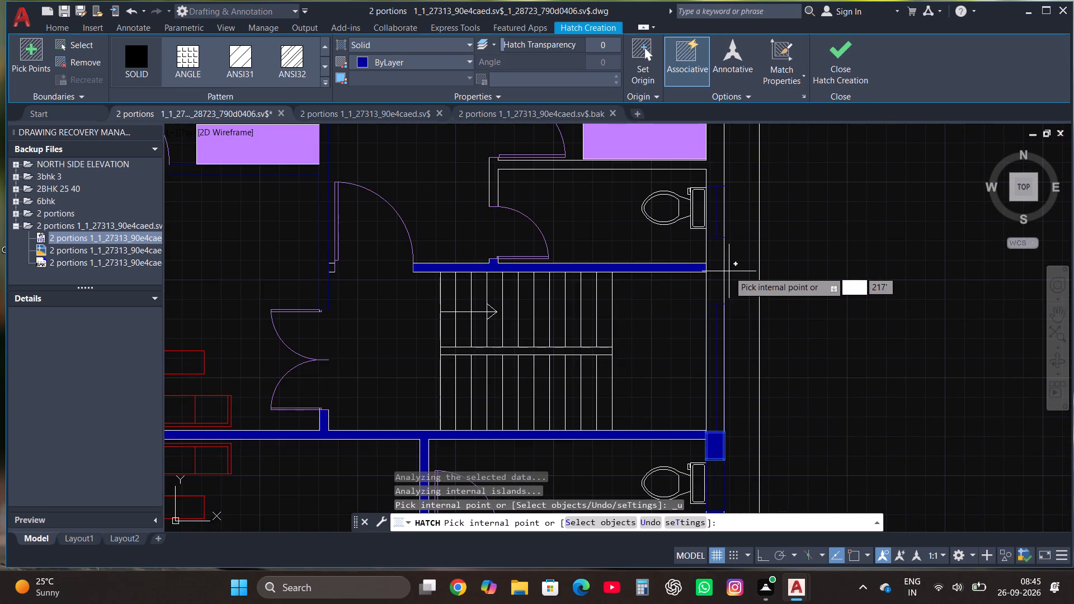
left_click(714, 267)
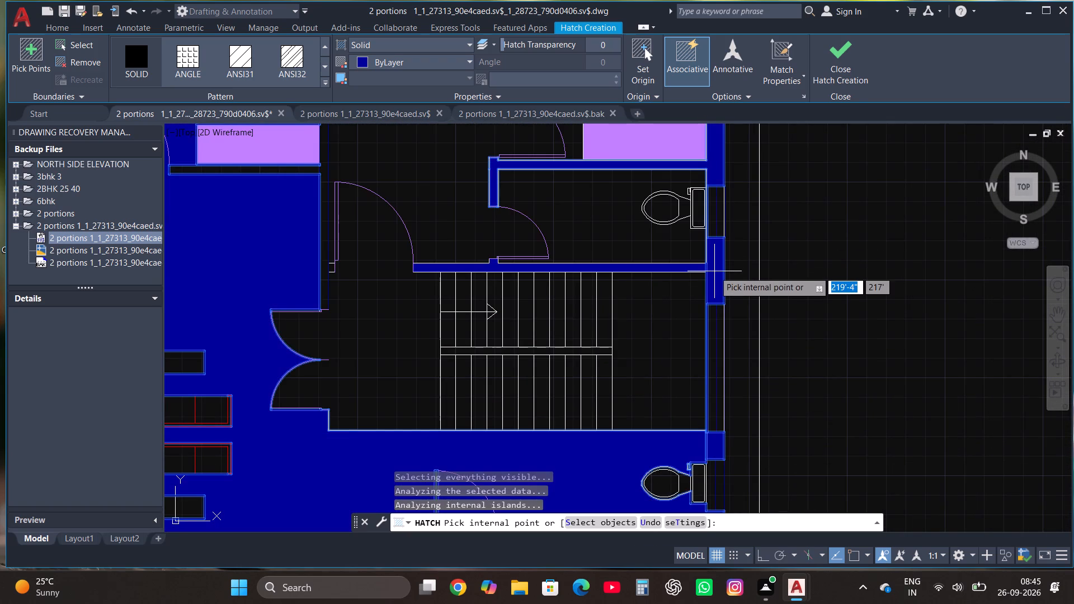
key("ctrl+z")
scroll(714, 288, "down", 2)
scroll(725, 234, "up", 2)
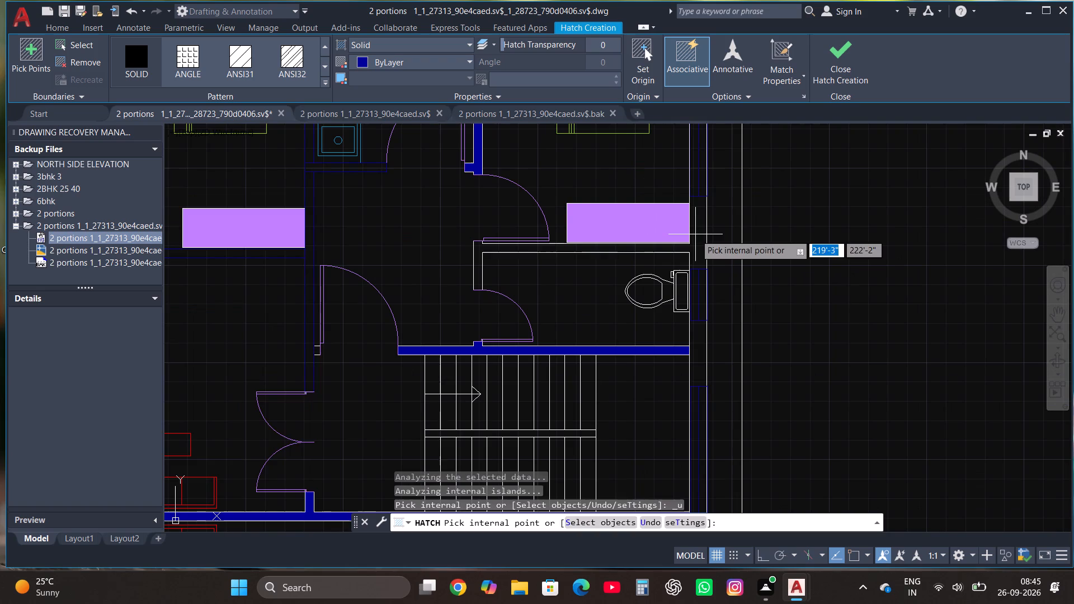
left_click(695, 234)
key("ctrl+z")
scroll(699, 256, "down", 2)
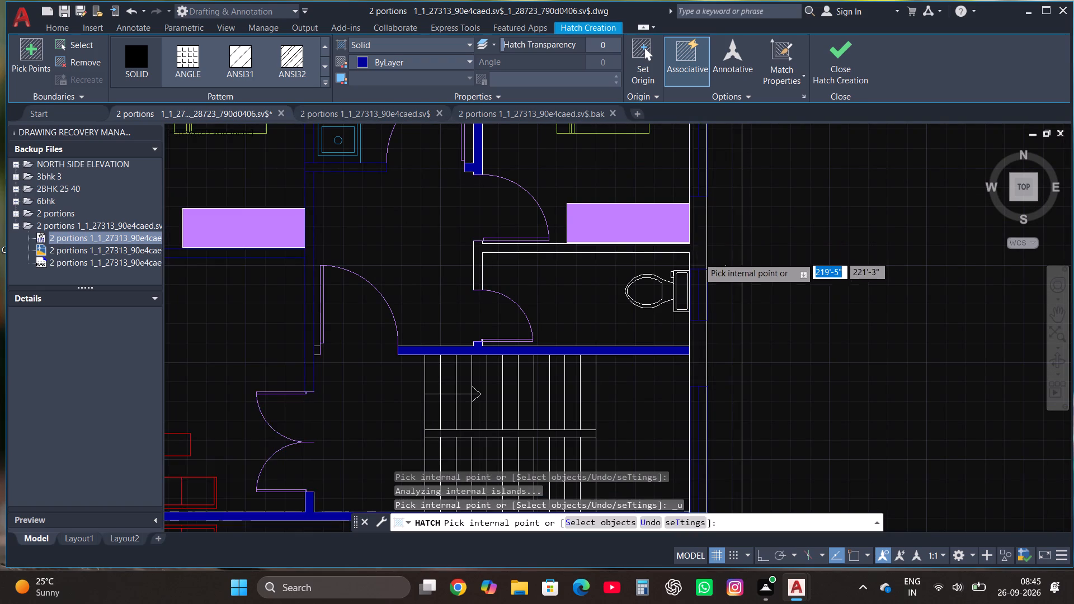
Solid-hatch the wall below the upper-left toilet, both stubs at its door, the wall and stub beside the kitchen door, and the partition between the kitchens.
scroll(389, 293, "up", 3)
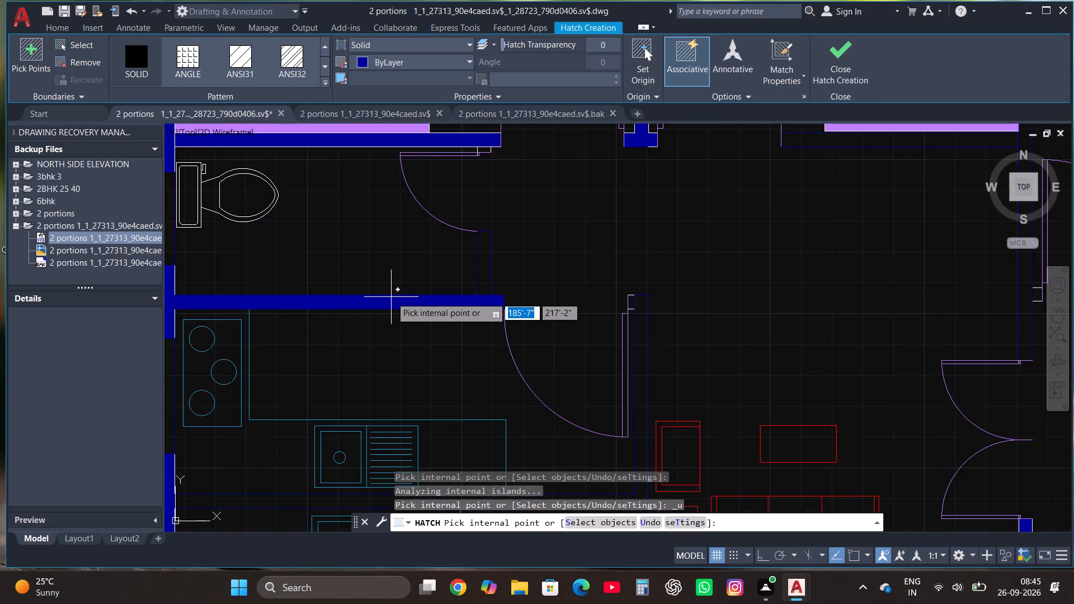
left_click(391, 298)
left_click(485, 267)
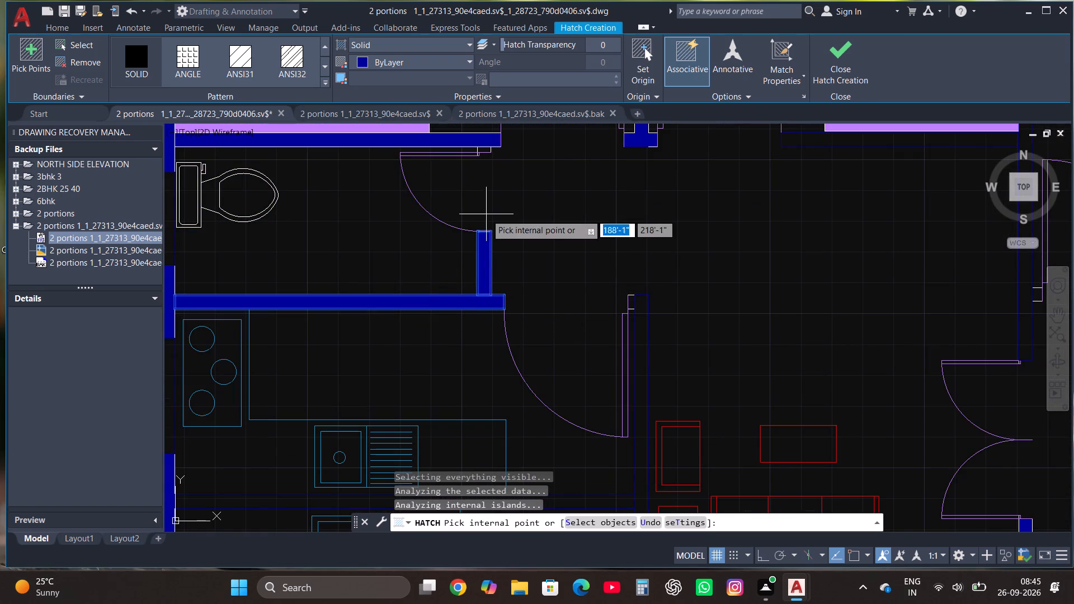
left_click(483, 151)
left_click(647, 330)
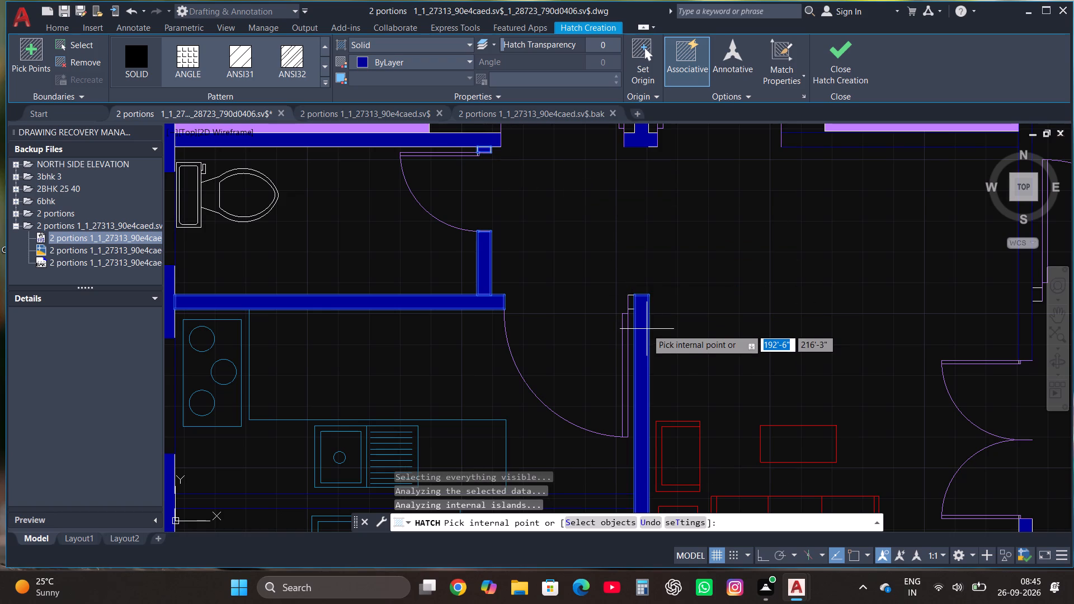
left_click(631, 304)
scroll(630, 268, "down", 3)
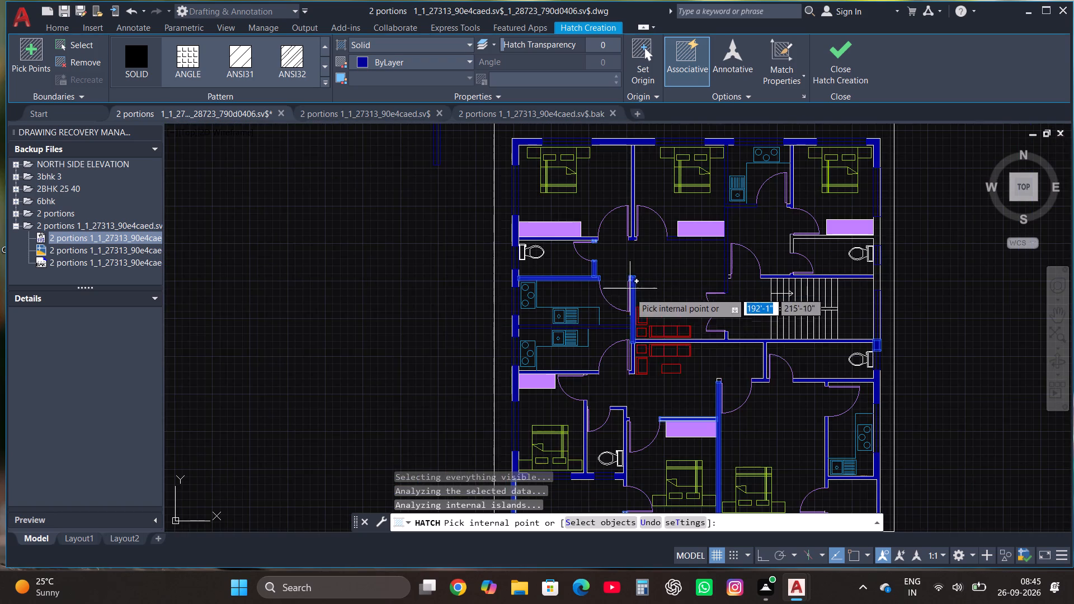
scroll(608, 323, "up", 3)
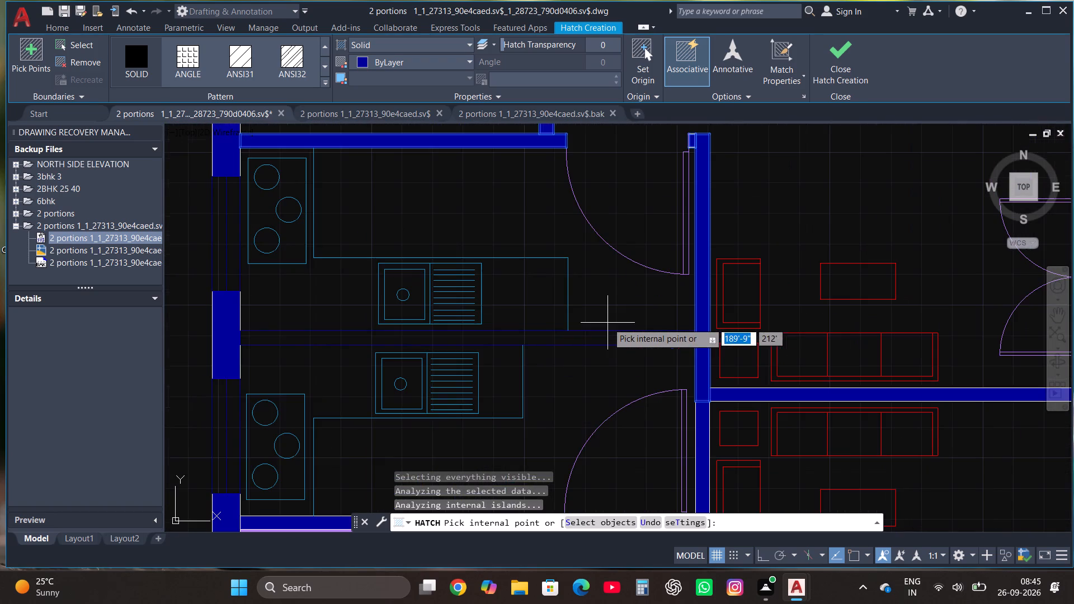
left_click(607, 339)
Solid-hatch the wall below the upper-middle bedroom's wardrobe, the adjoining wall down to the double door, and the small stub beside the single door.
scroll(607, 341, "down", 3)
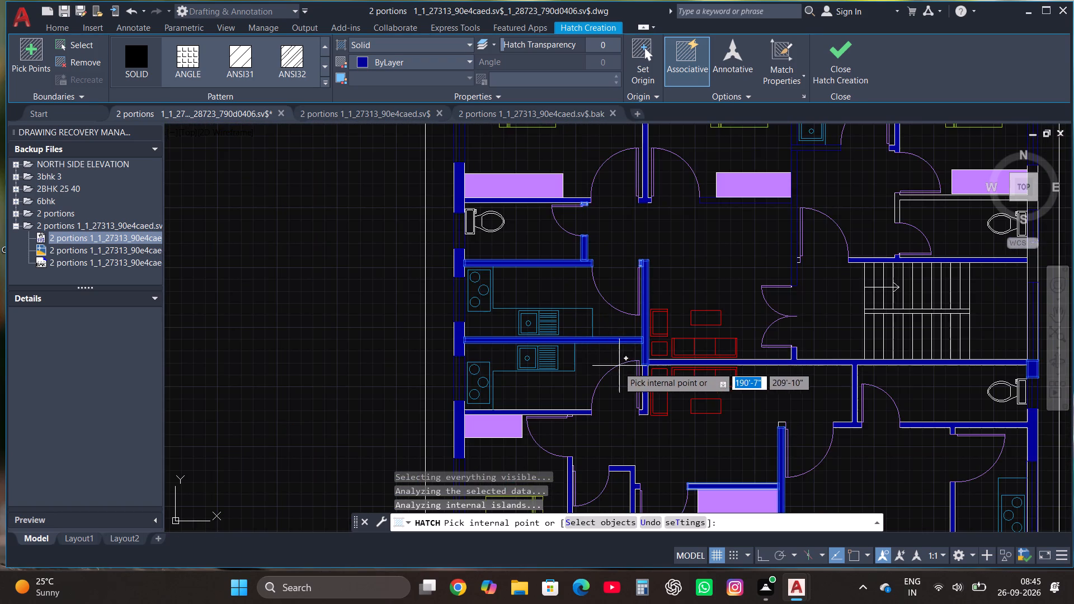
scroll(617, 373, "down", 1)
scroll(745, 292, "up", 3)
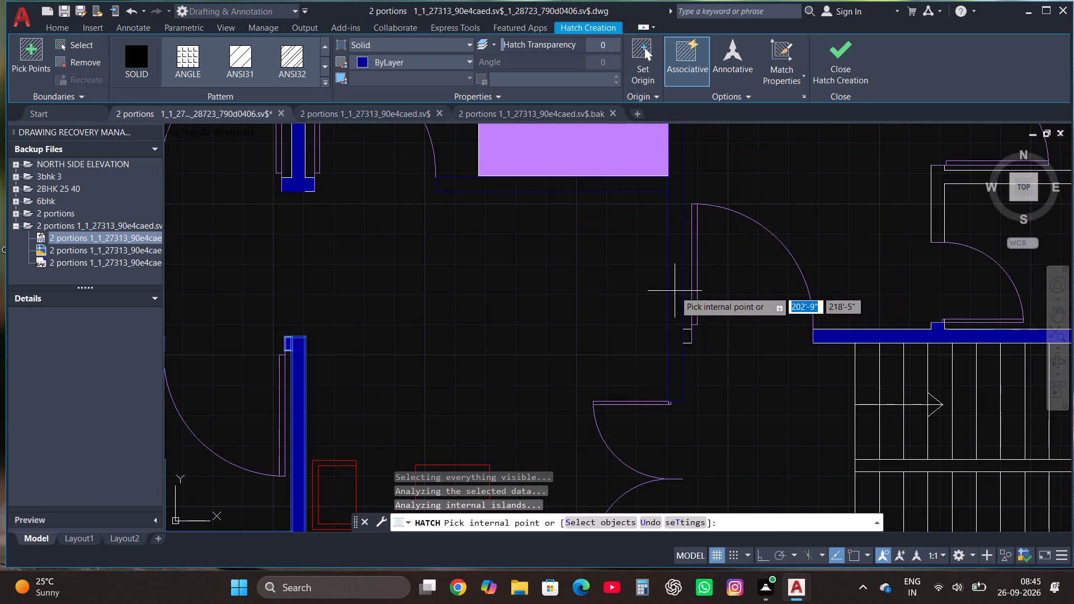
left_click(675, 290)
left_click(647, 186)
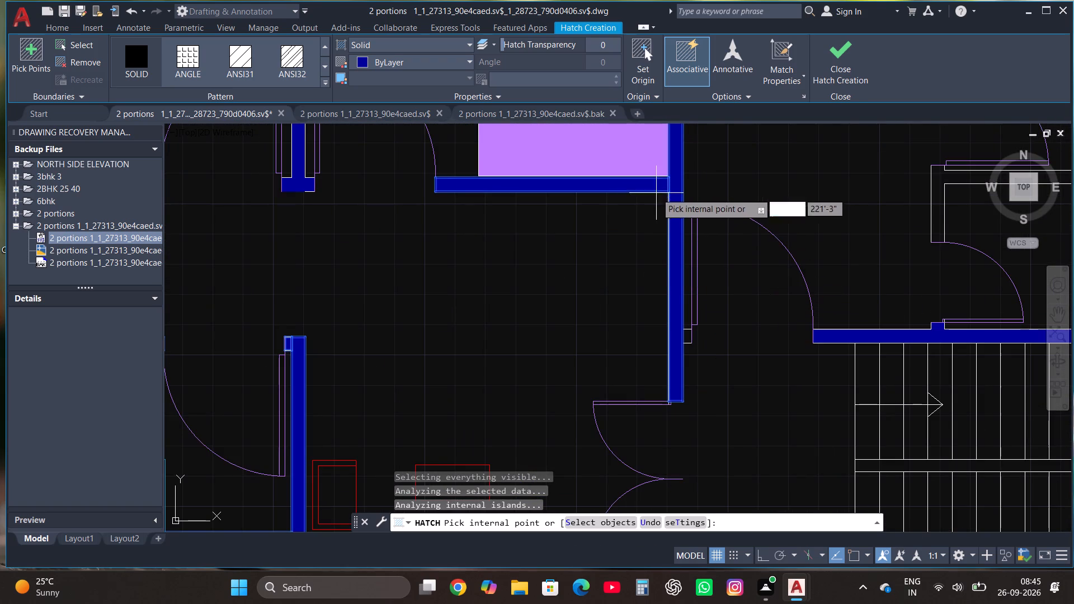
left_click(687, 336)
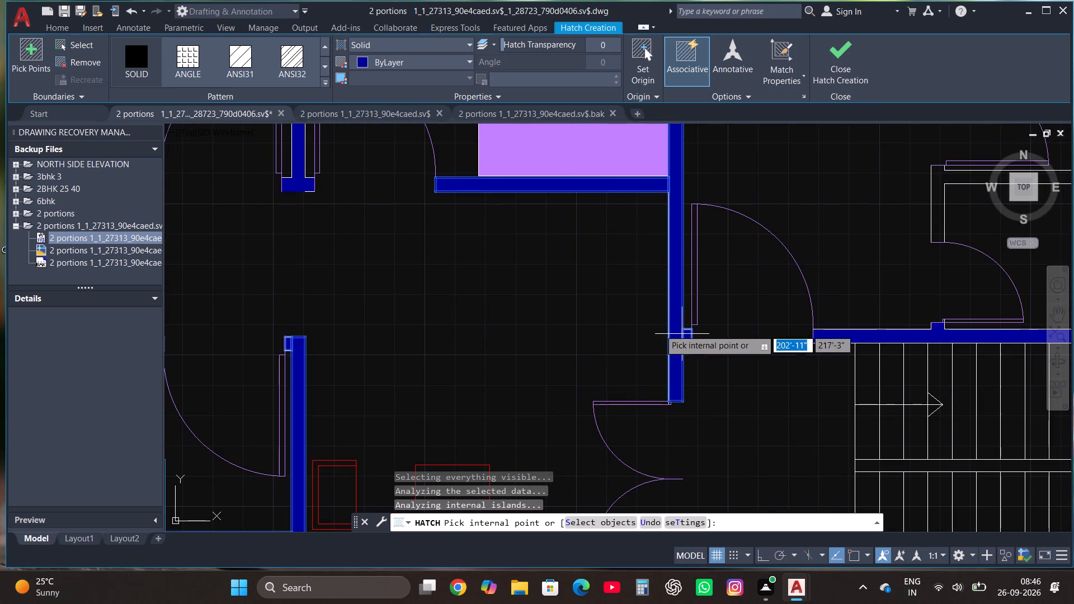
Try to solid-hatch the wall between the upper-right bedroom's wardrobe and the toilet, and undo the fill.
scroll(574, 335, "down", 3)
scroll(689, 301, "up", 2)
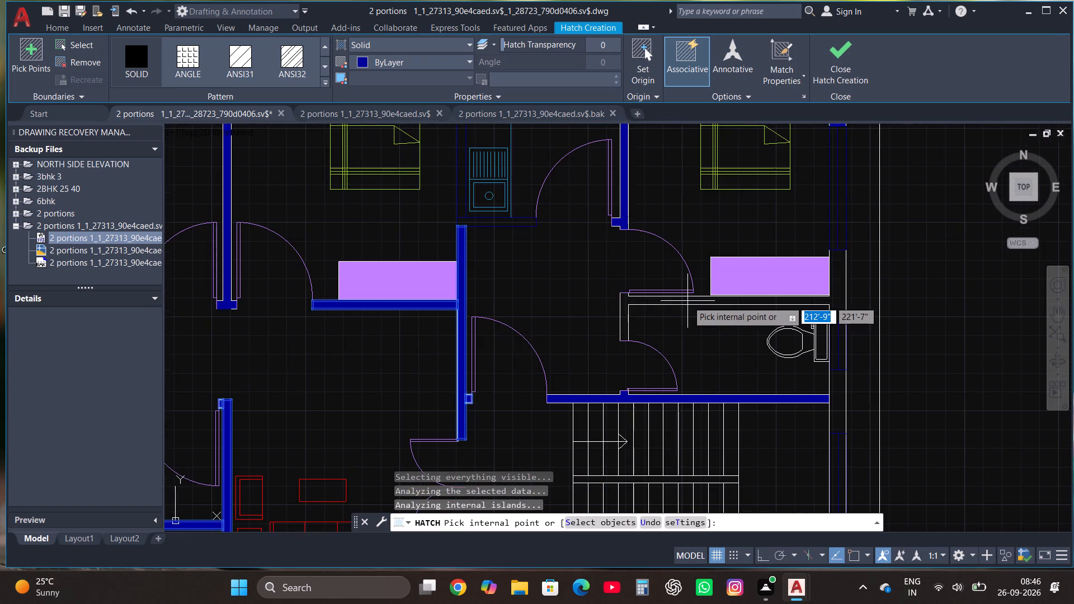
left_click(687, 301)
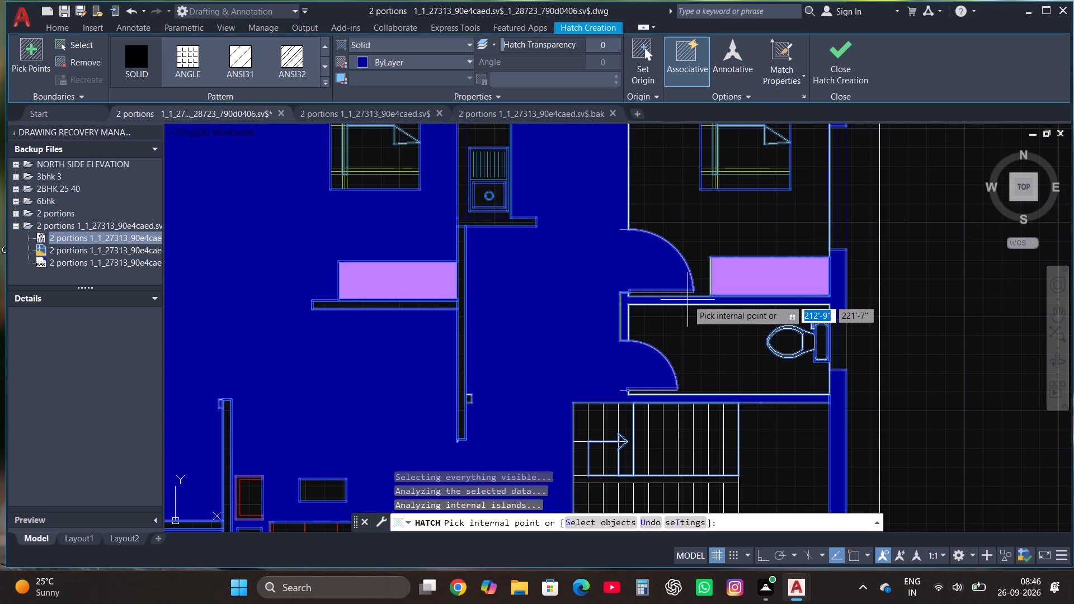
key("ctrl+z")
Finish the hatching and draw a rectangle about 3'-2" long over the right outer wall, from the upper-right bedroom's window to the toilet's window.
scroll(693, 239, "down", 3)
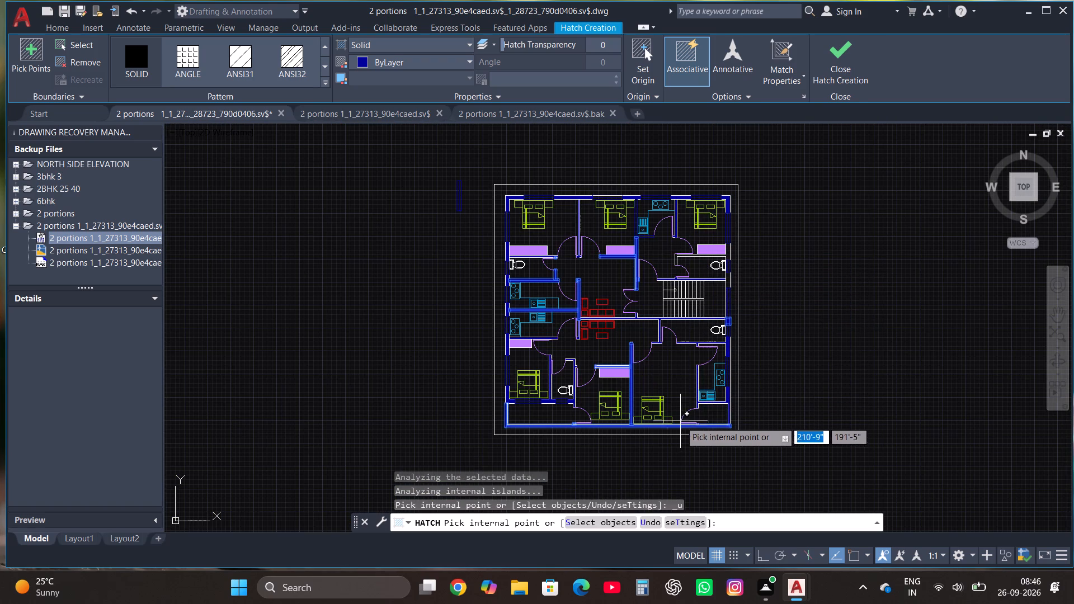
left_click(840, 55)
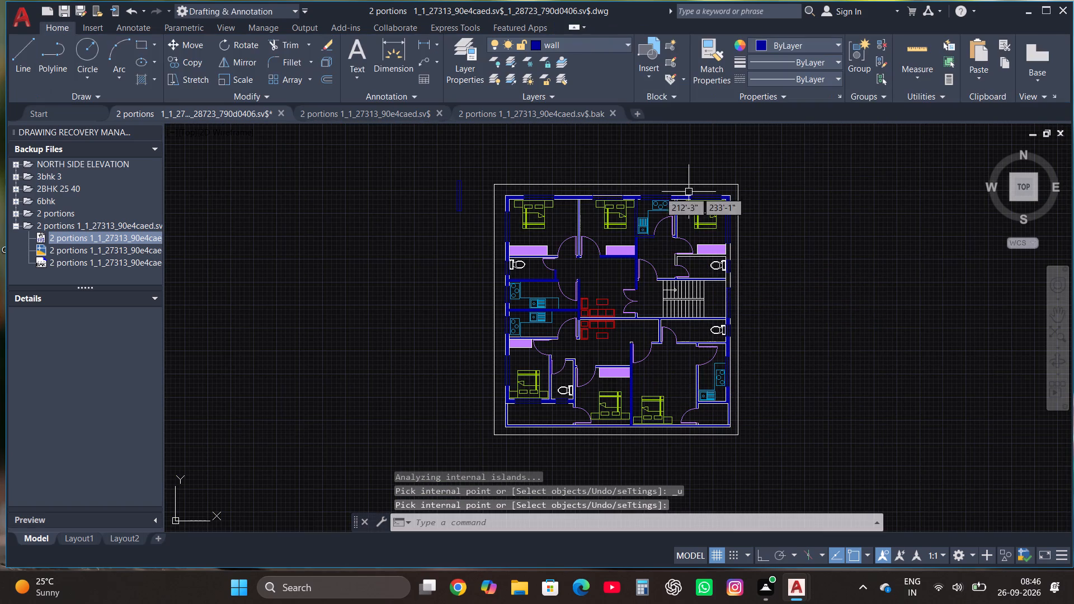
left_click(135, 43)
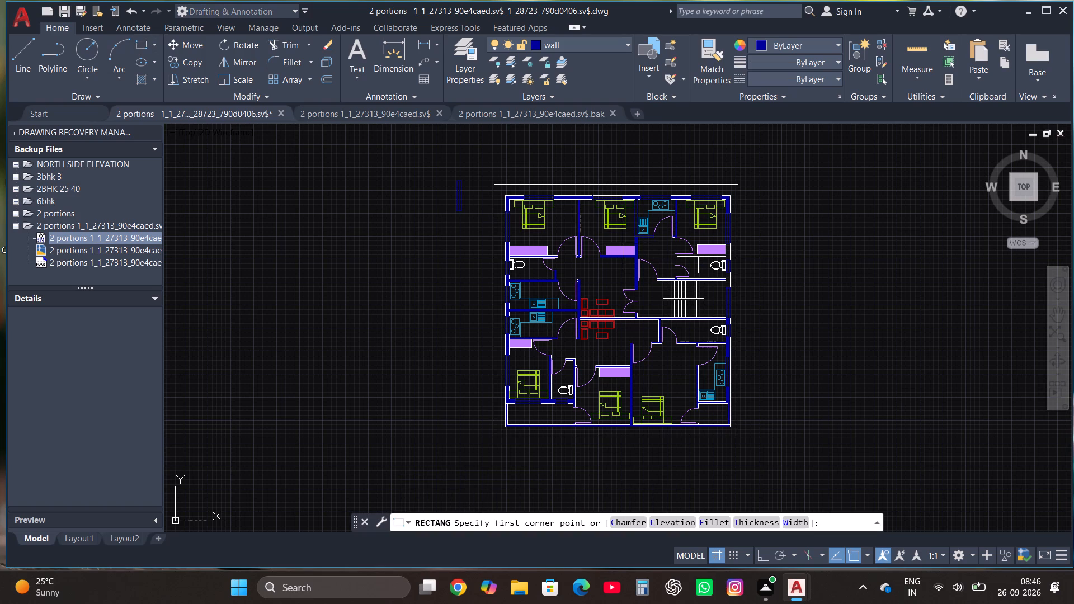
scroll(736, 243, "up", 4)
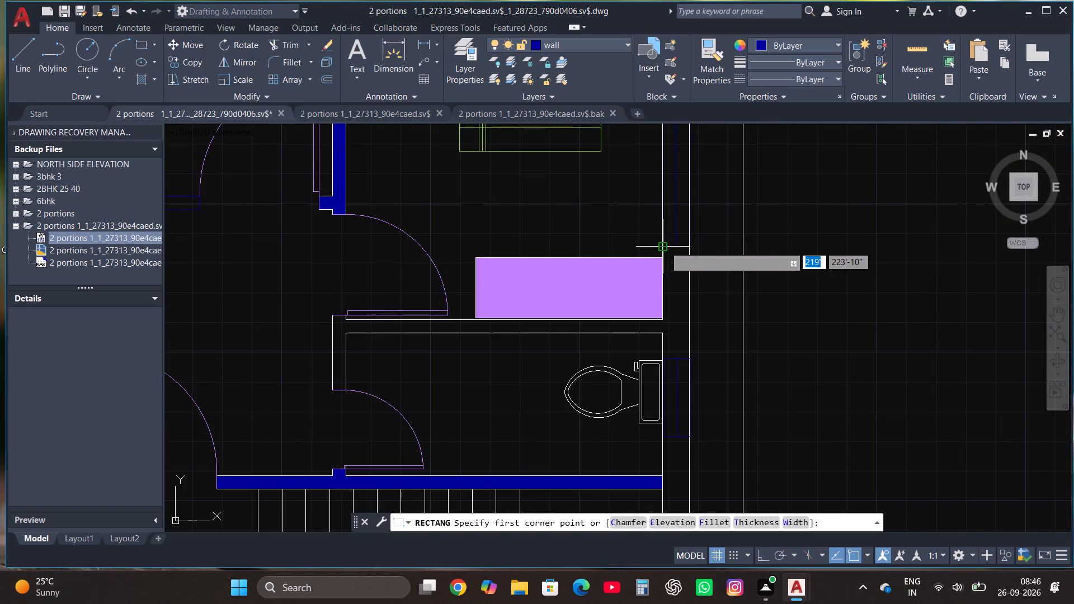
left_click(664, 246)
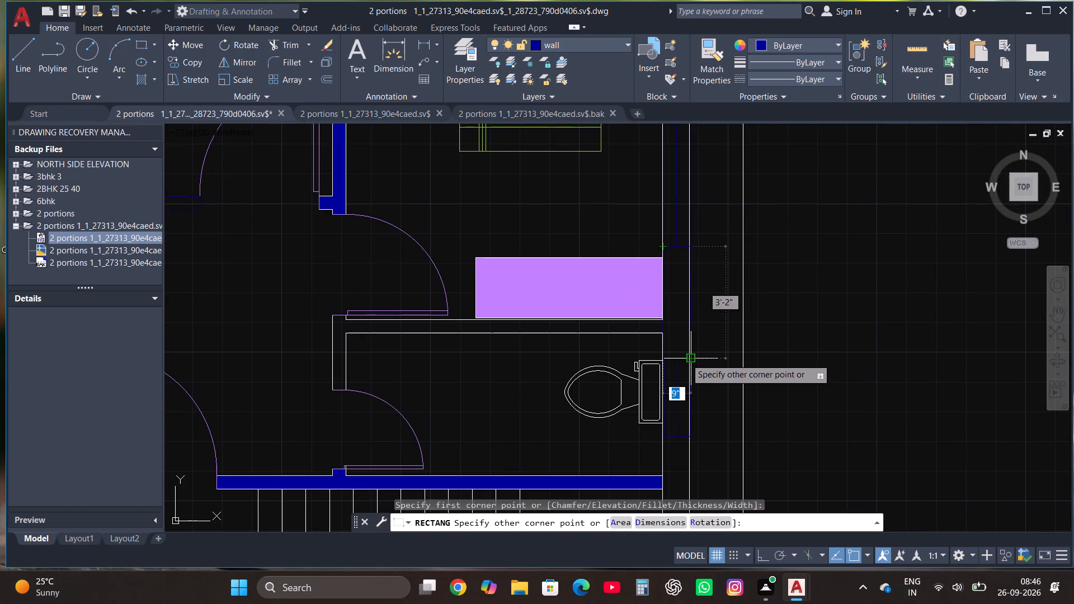
left_click(686, 358)
Stretch the new rectangle's right edge onto the outer face of the right outer wall.
scroll(705, 370, "up", 2)
left_click(657, 299)
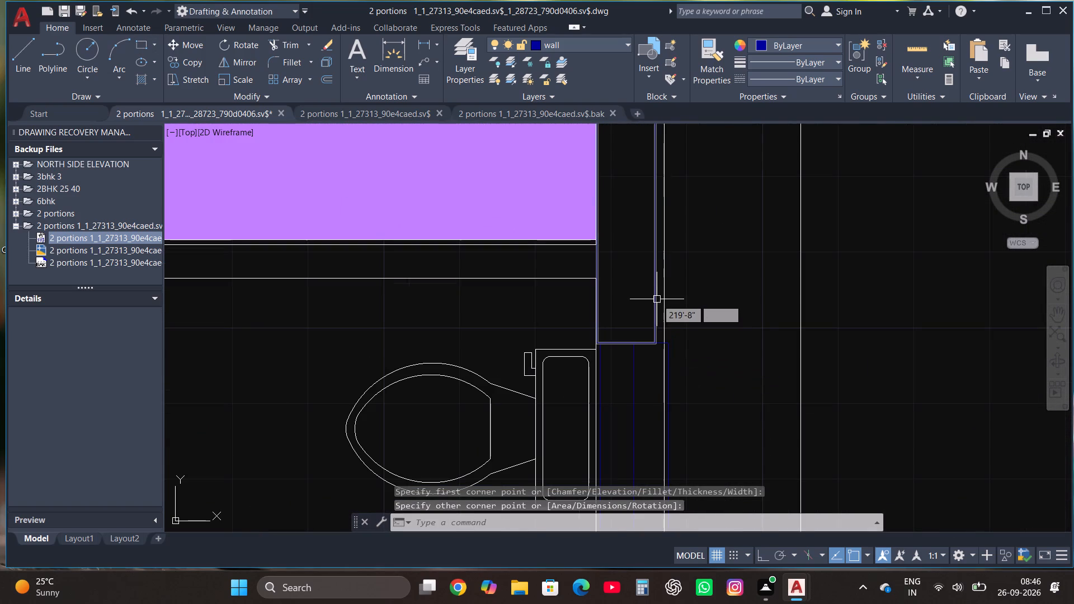
scroll(653, 290, "down", 1)
left_click(657, 232)
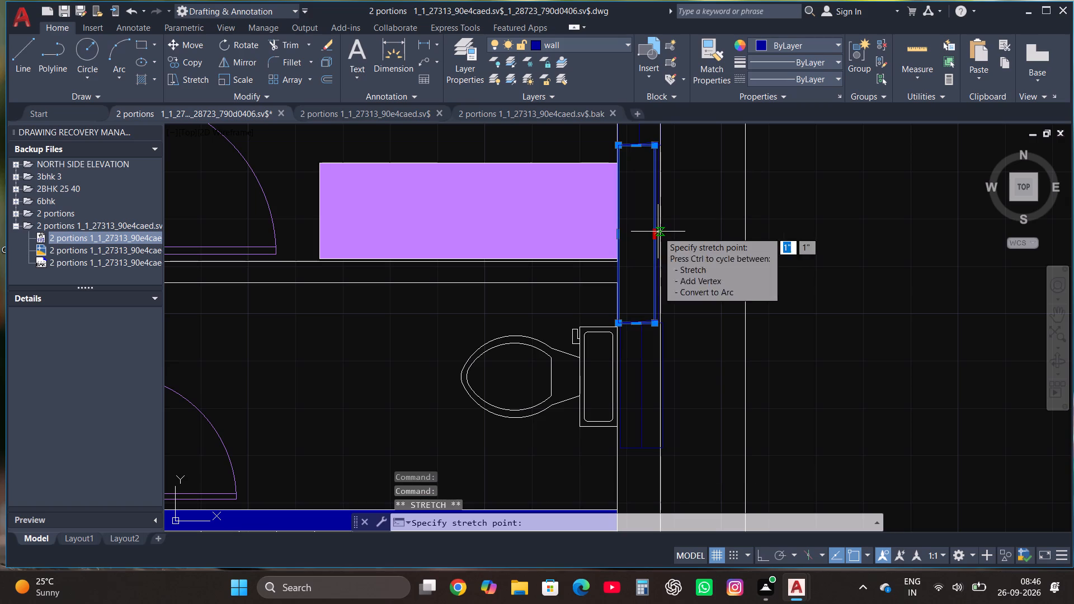
left_click(659, 234)
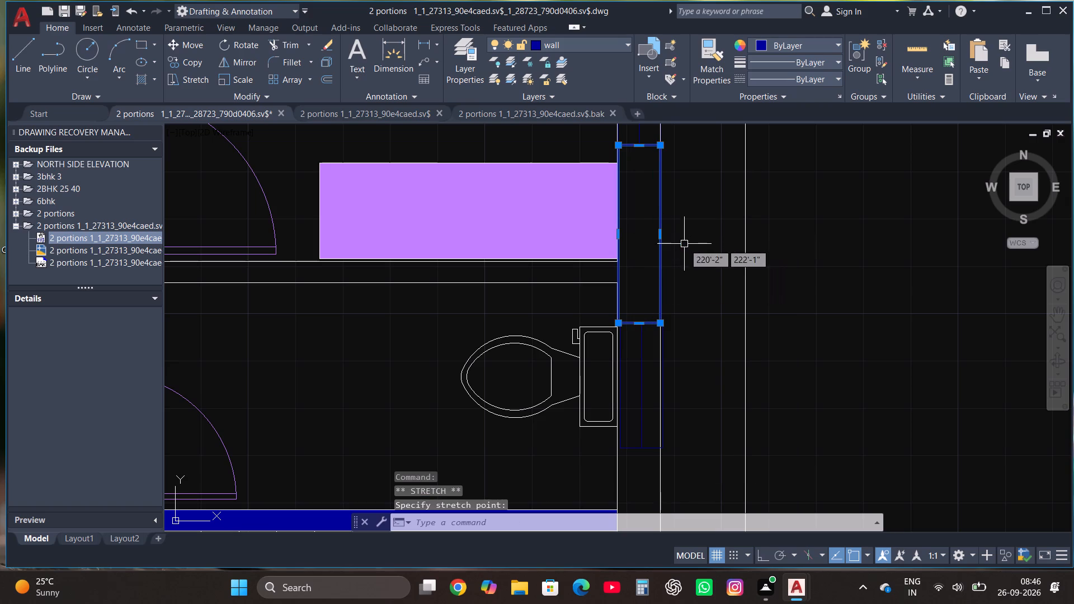
Move the upper-right toilet's window outline and centre line so its upper-left corner meets the wall's inner face.
left_click(664, 384)
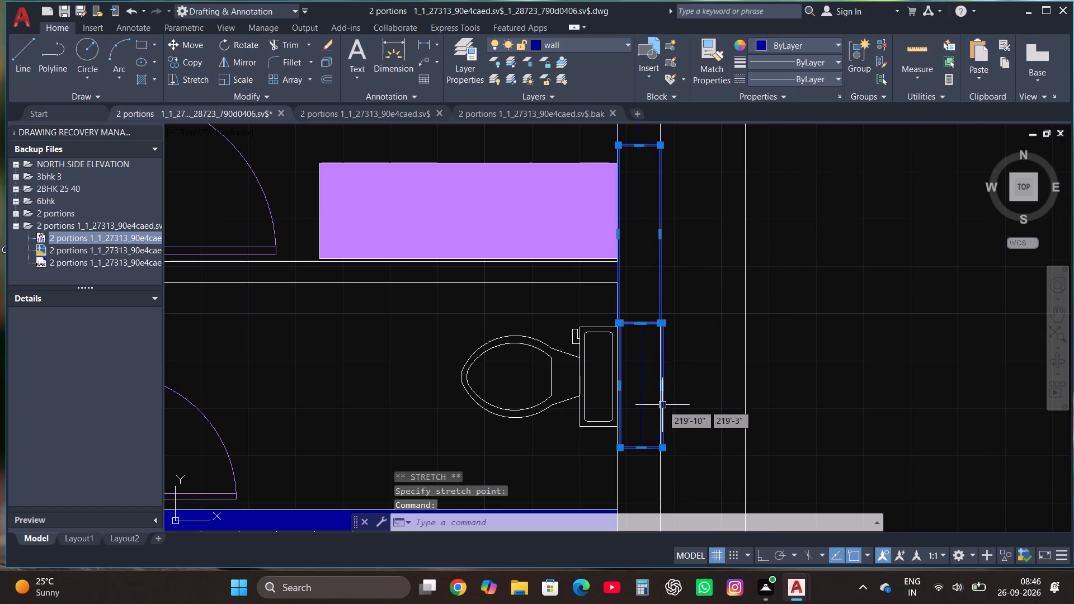
scroll(662, 405, "up", 2)
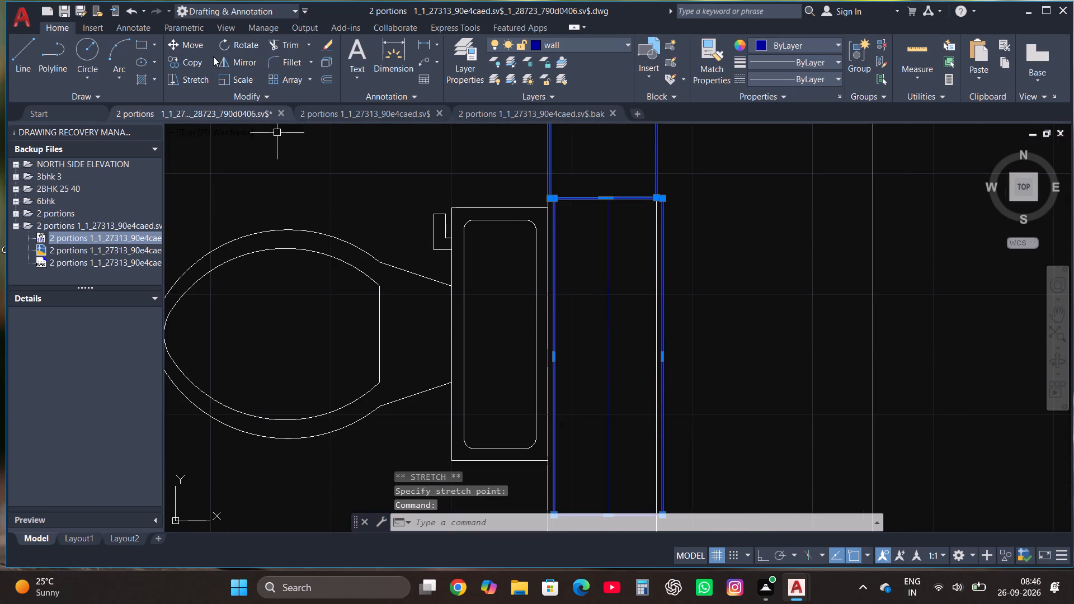
key("Escape")
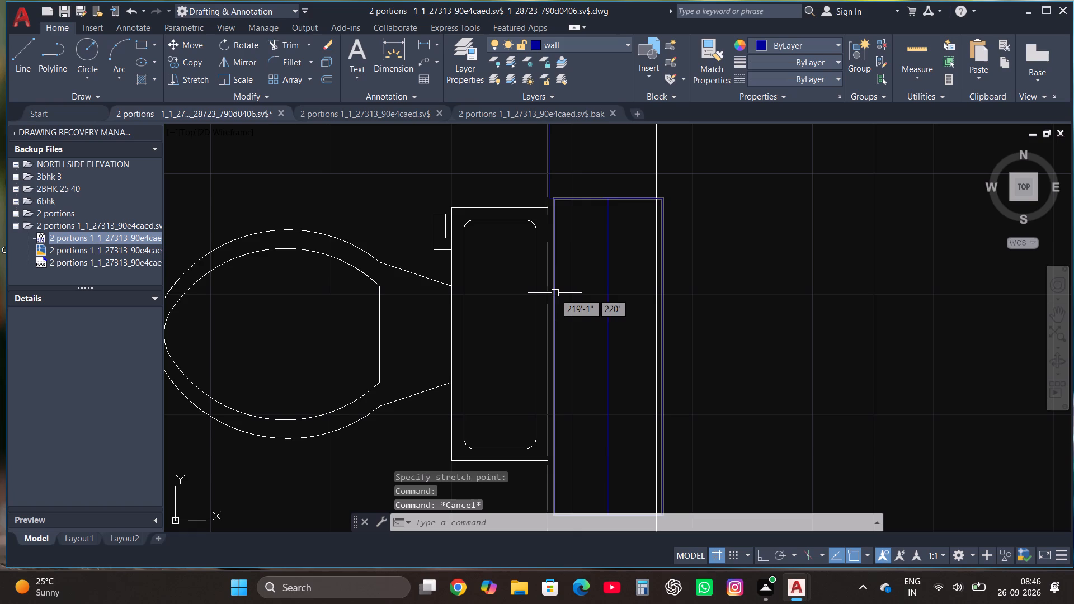
left_click(555, 292)
left_click(611, 284)
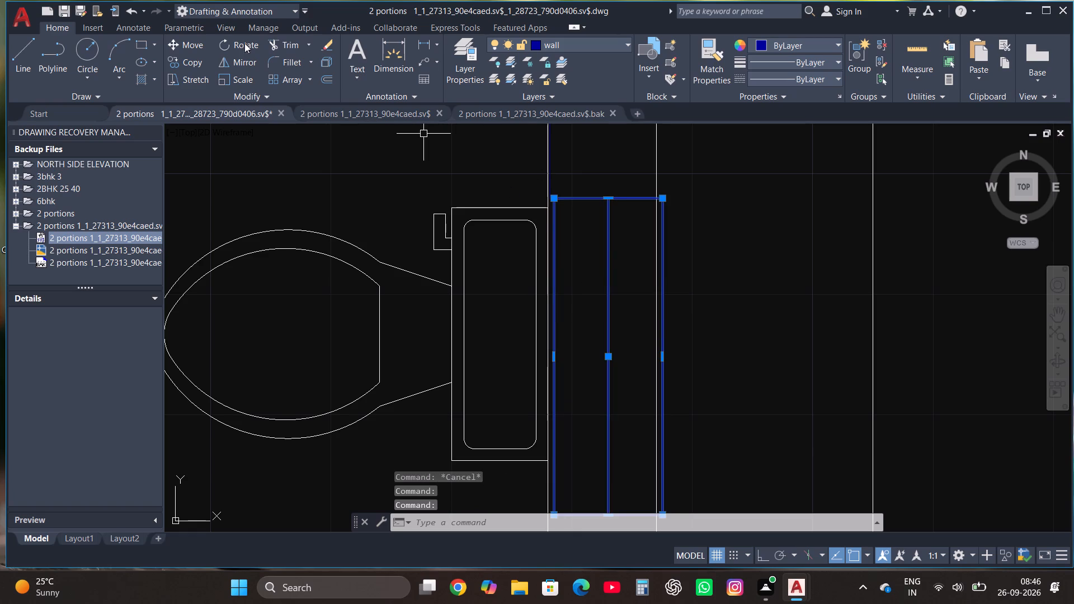
left_click(192, 40)
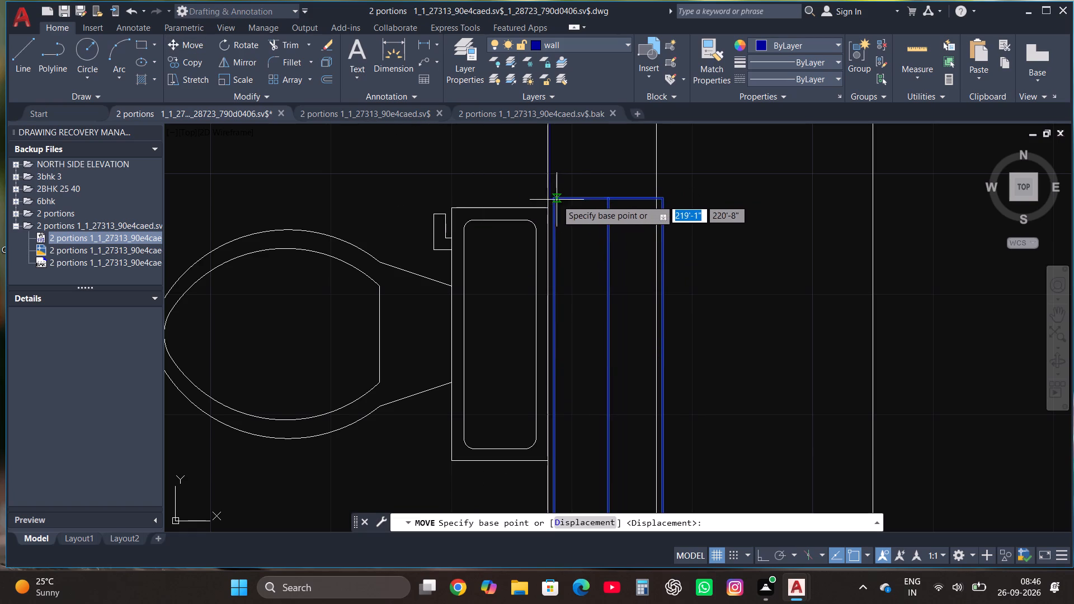
left_click(554, 199)
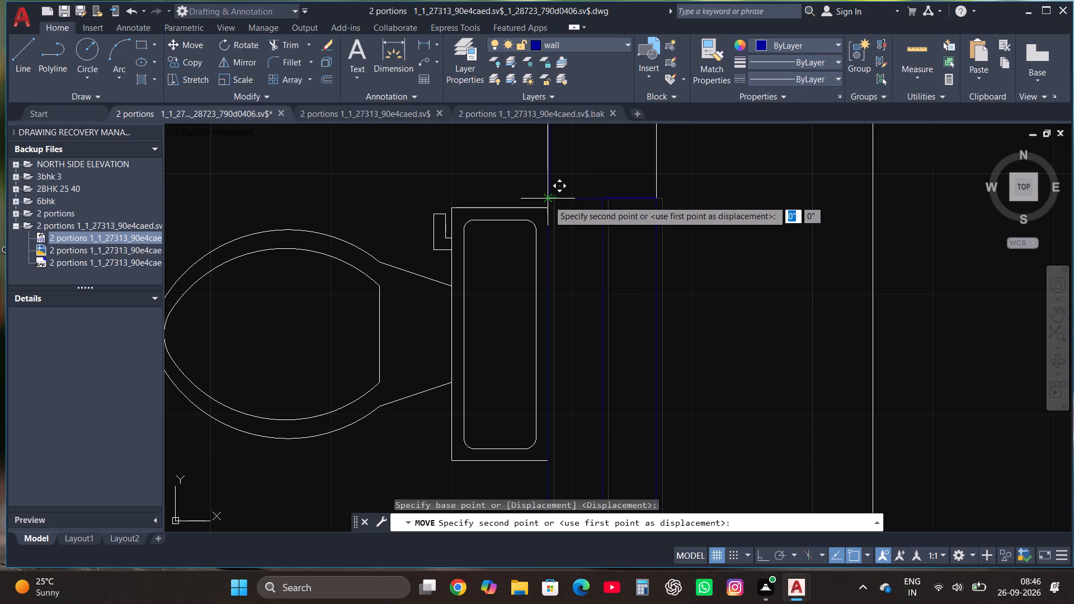
left_click(548, 200)
Erase the rectangle over the right outer wall between the upper-right bedroom's window and the toilet's window.
scroll(575, 291, "down", 2)
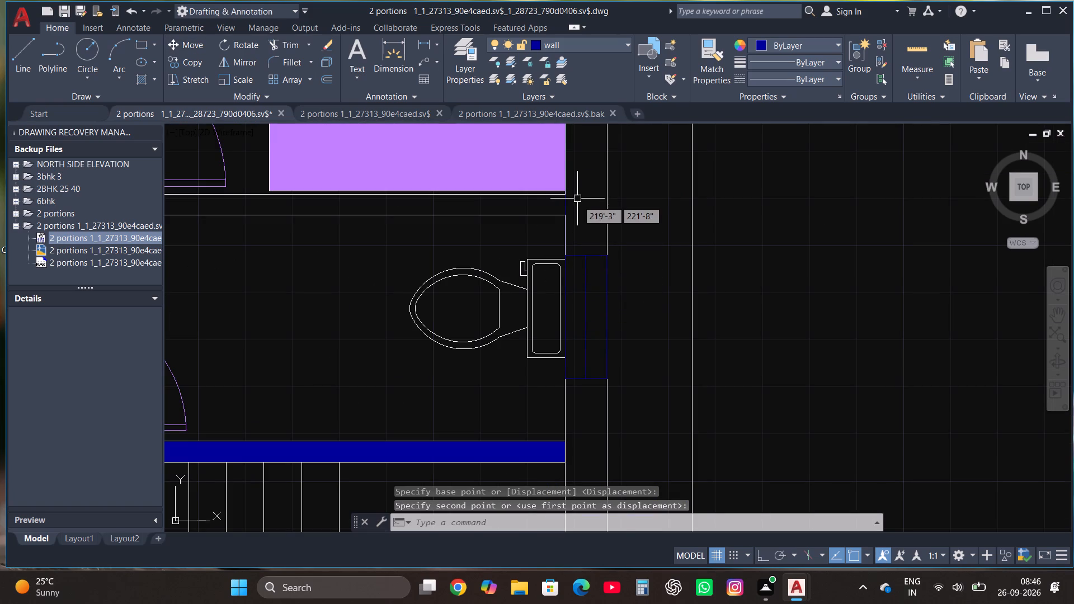
left_click(564, 206)
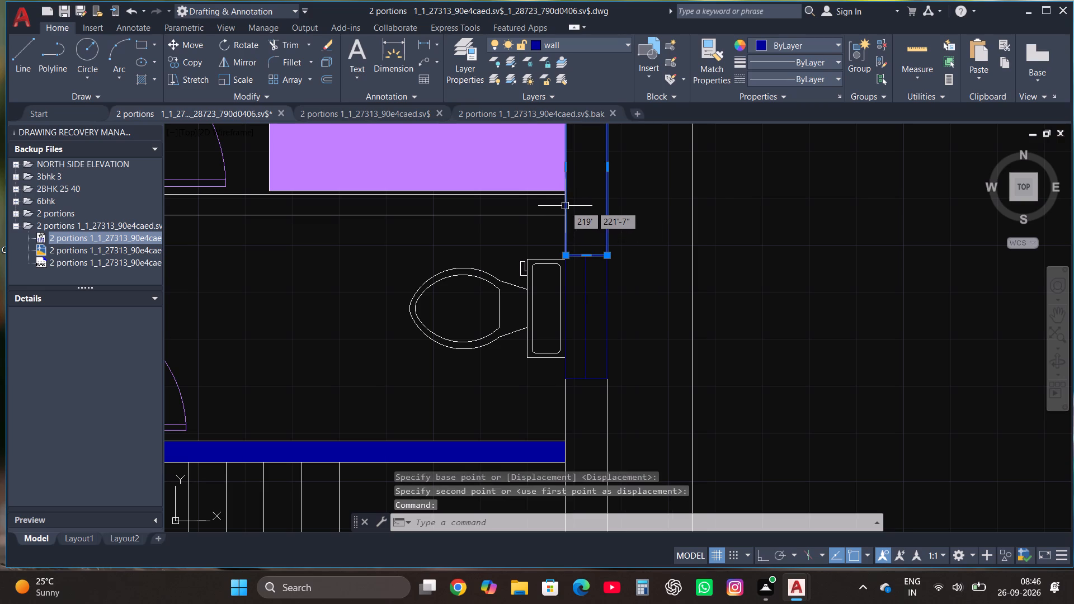
key("Delete")
scroll(646, 234, "down", 2)
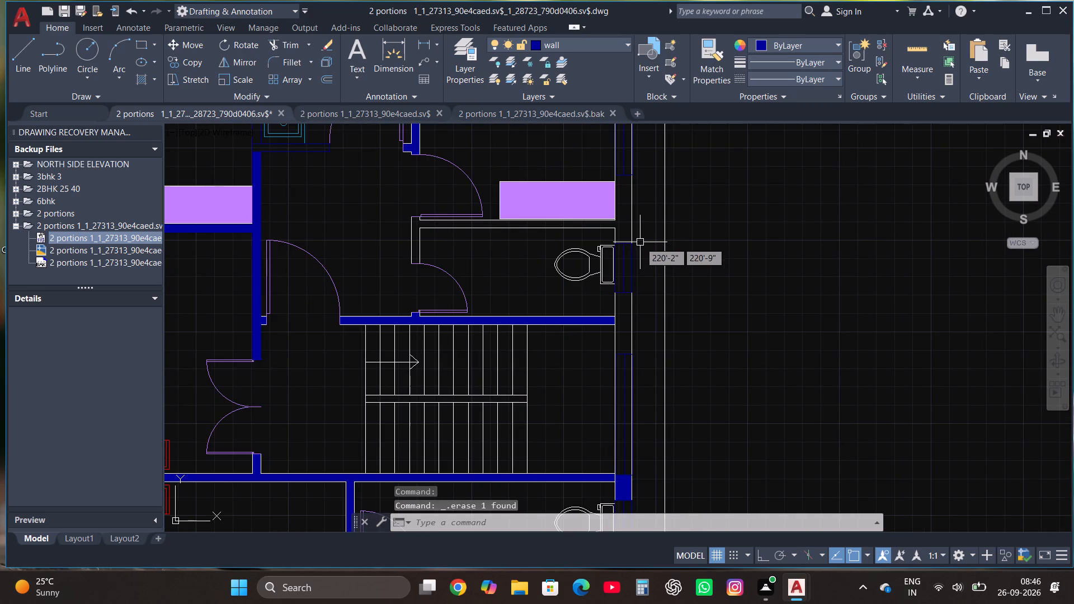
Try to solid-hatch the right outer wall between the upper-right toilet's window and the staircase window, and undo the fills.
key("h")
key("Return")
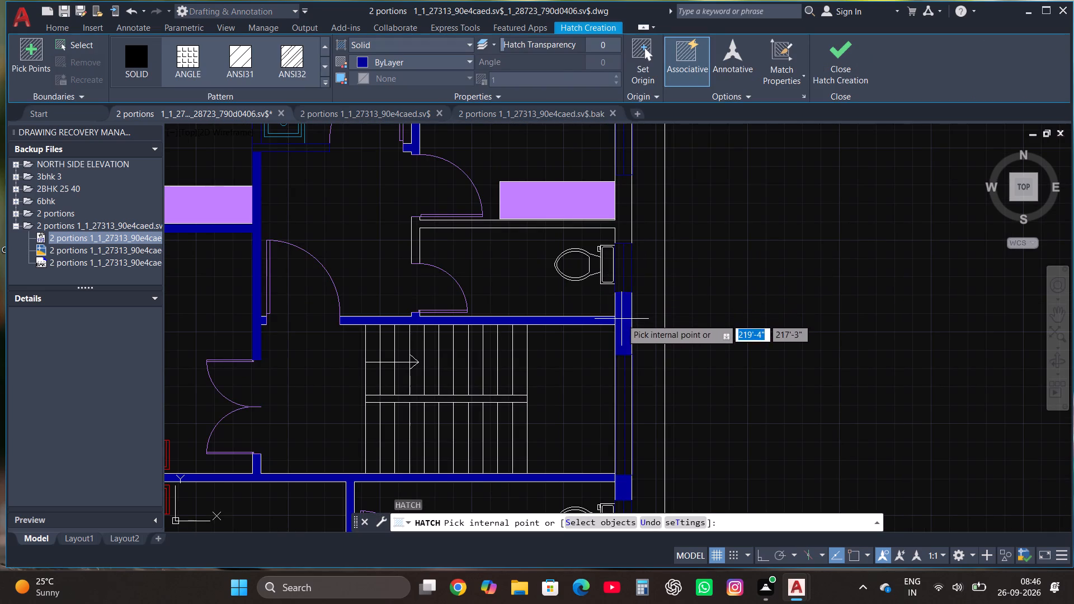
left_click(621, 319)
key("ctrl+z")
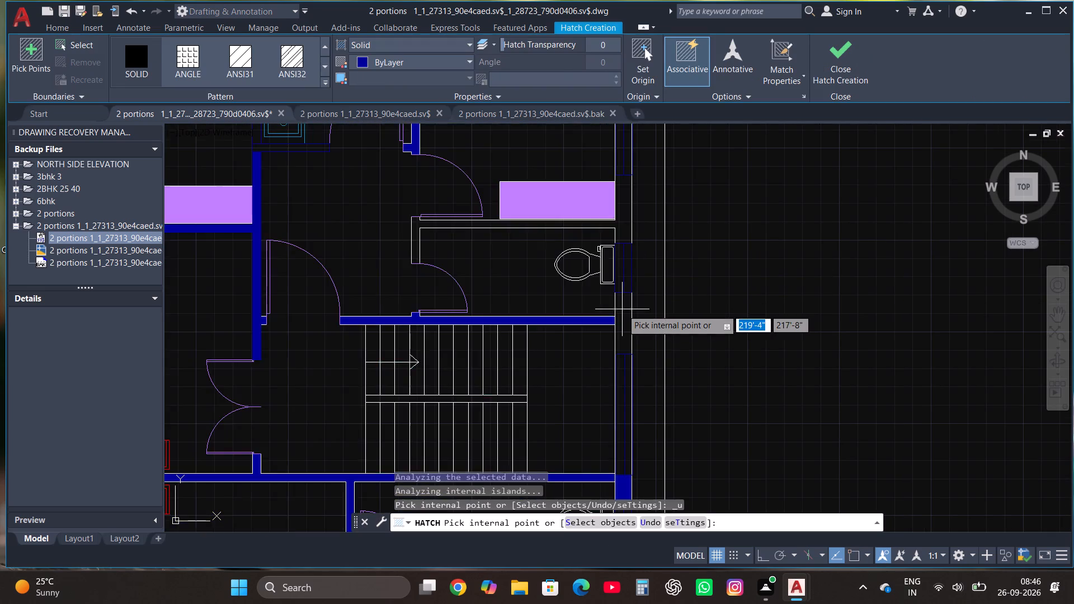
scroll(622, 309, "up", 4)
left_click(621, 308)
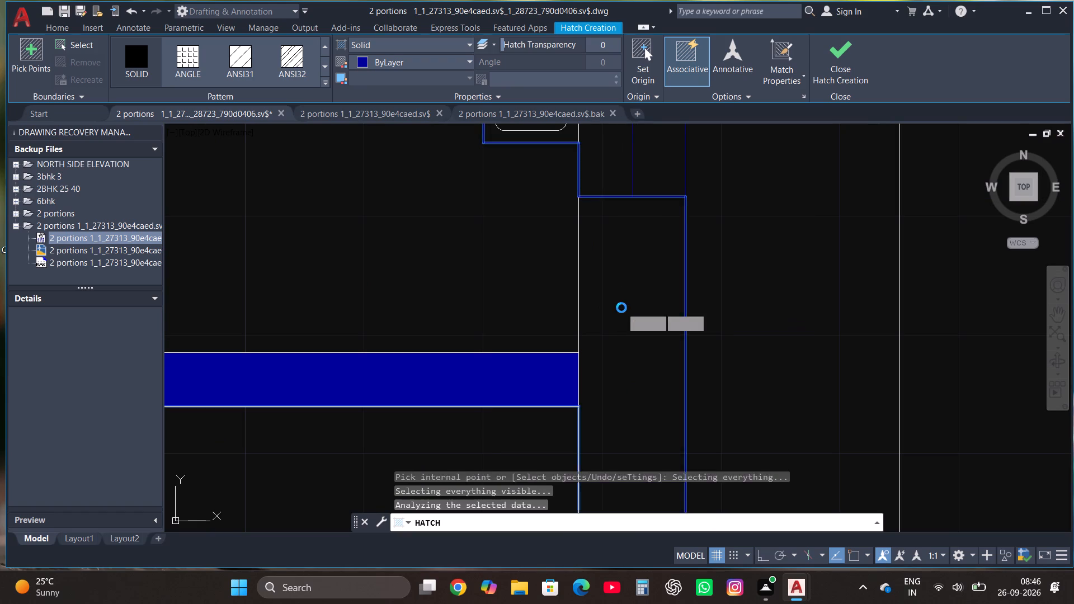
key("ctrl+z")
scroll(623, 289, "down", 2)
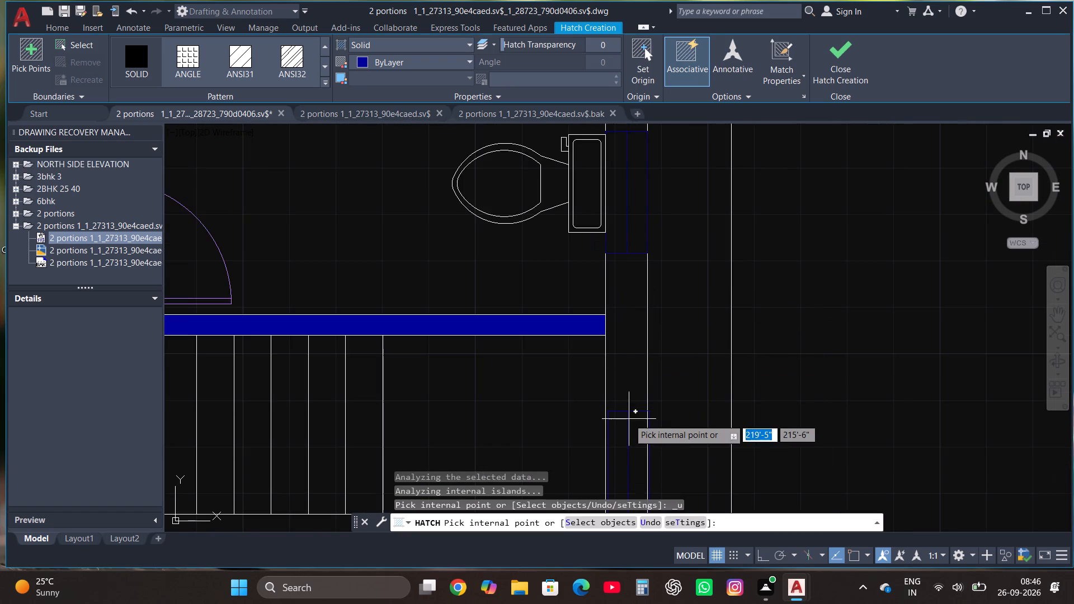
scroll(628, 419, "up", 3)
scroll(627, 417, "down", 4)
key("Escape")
Move the staircase window's outline and centre line so its upper-left corner meets the right outer wall's inner face.
scroll(636, 342, "down", 3)
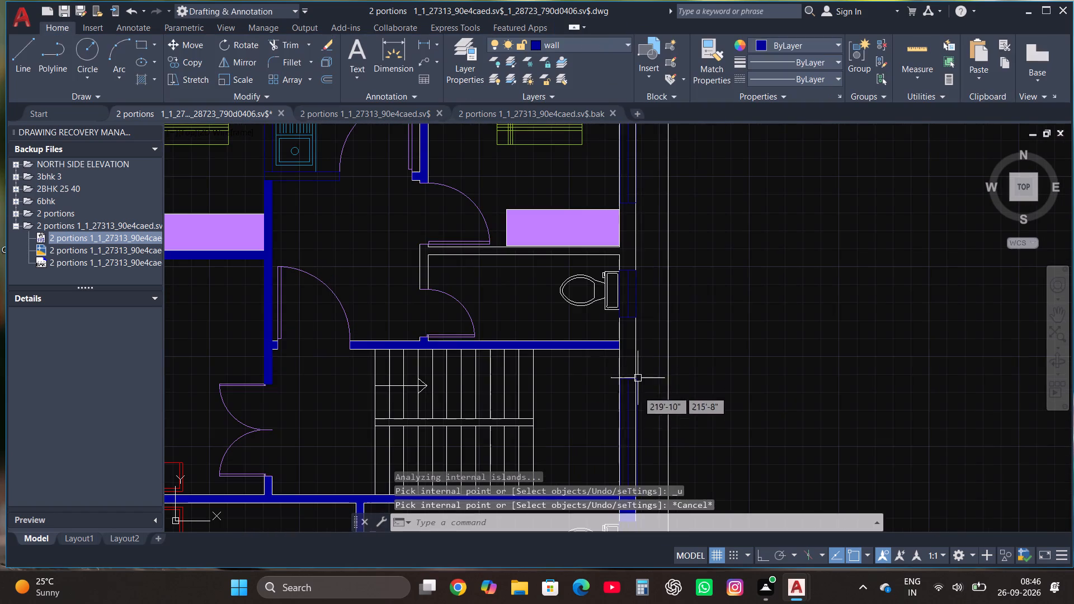
scroll(639, 386, "down", 3)
scroll(634, 409, "up", 5)
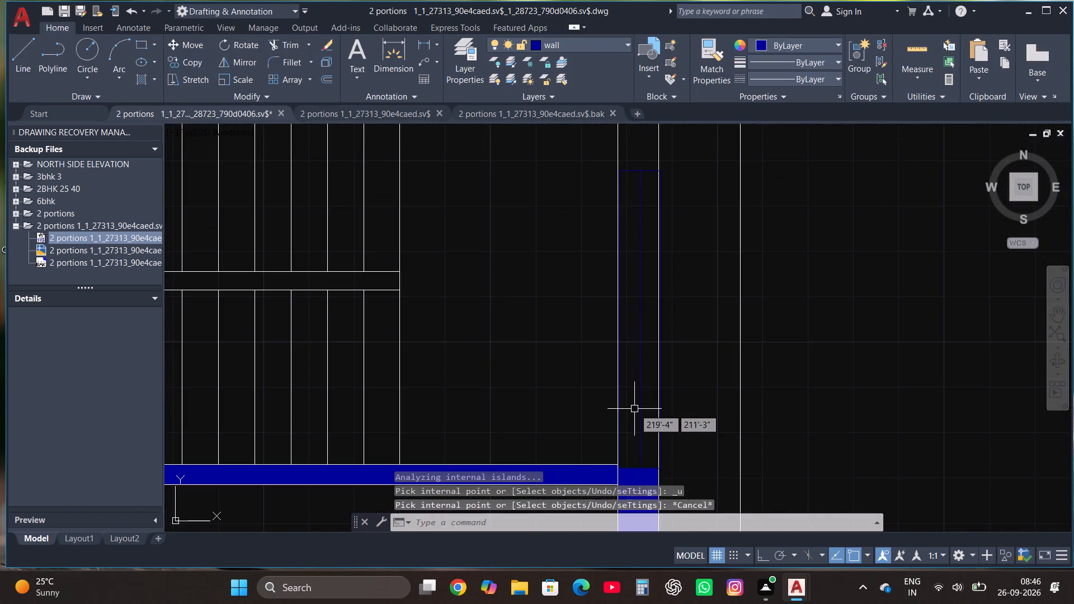
left_click(602, 424)
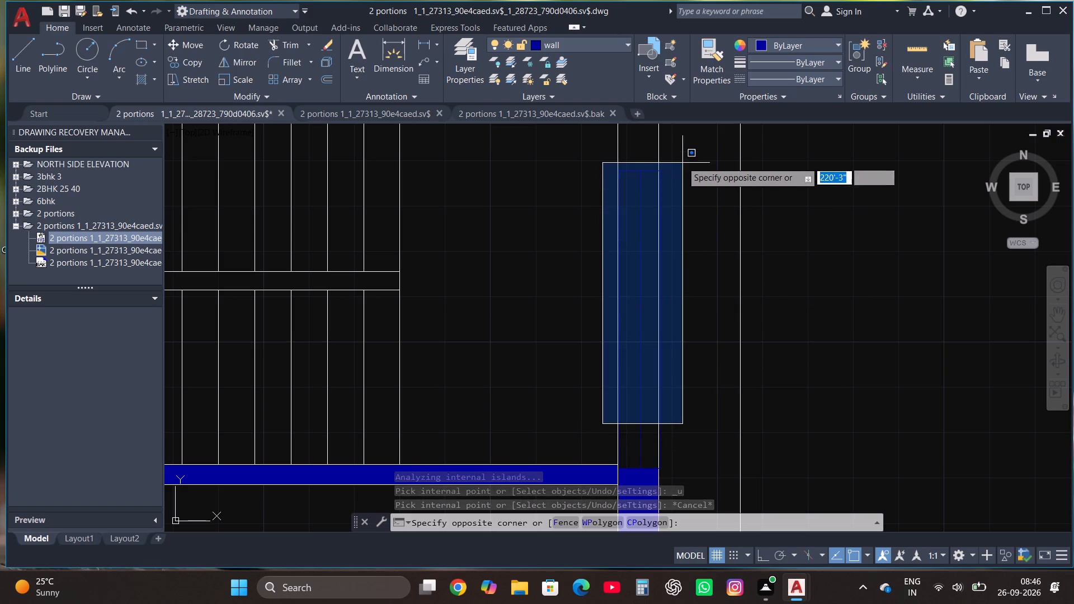
left_click(679, 157)
left_click(644, 190)
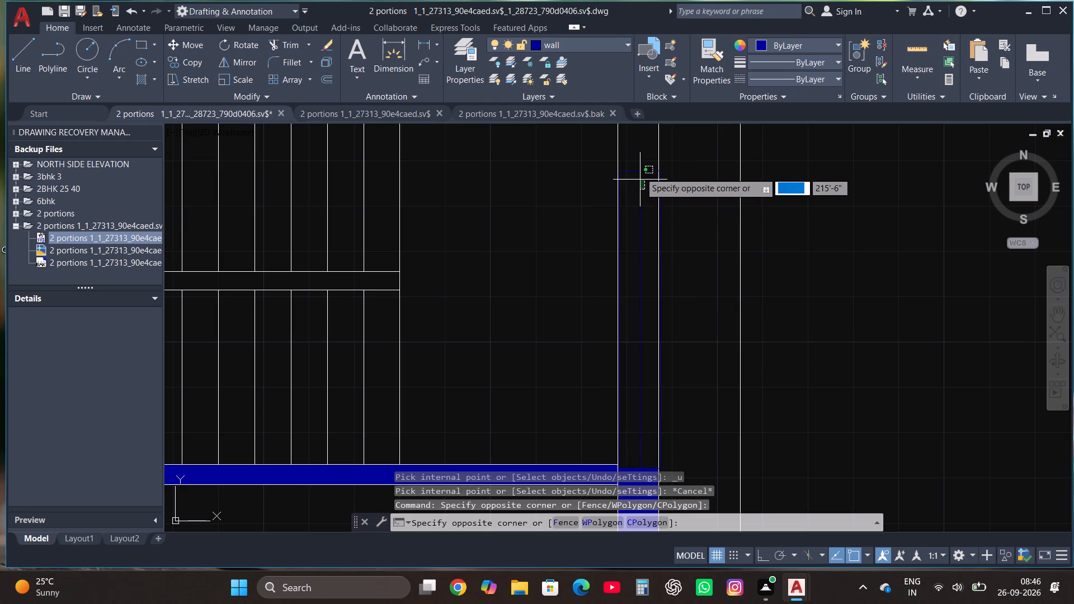
left_click(639, 161)
left_click(197, 44)
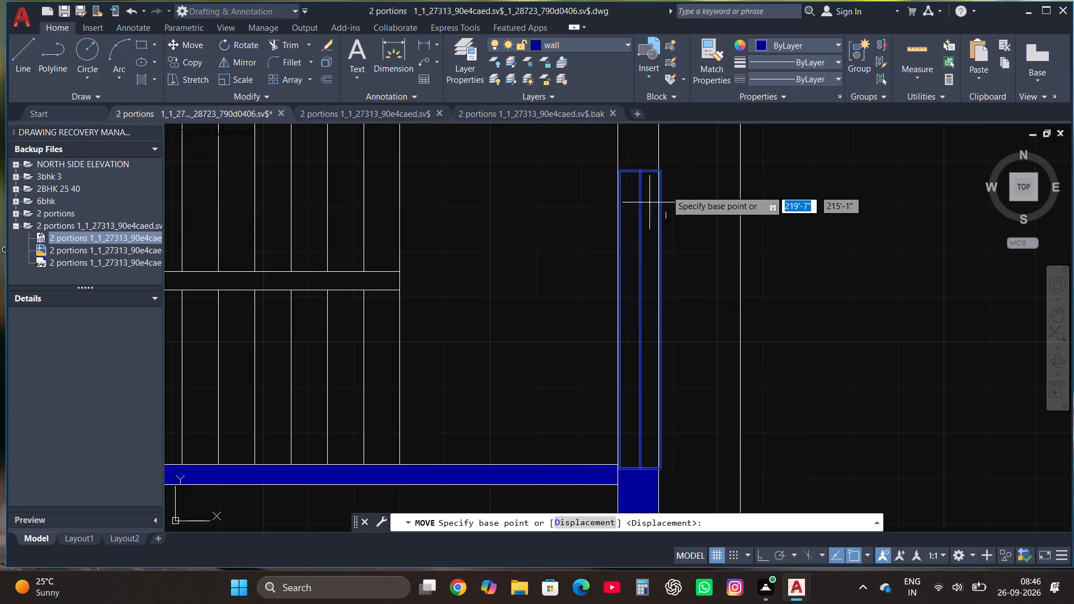
scroll(640, 173, "up", 4)
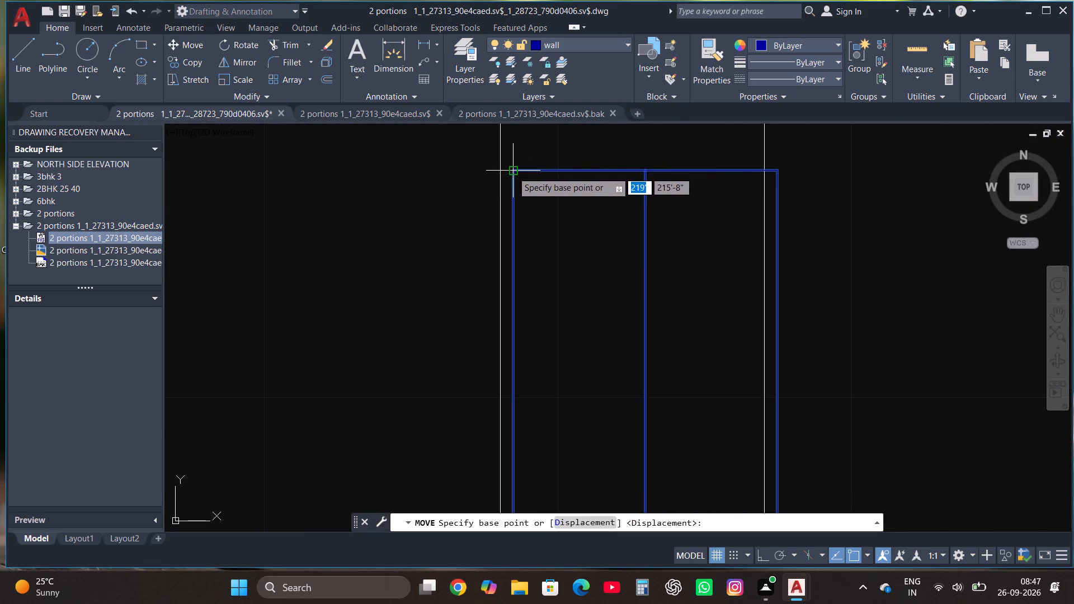
left_click(512, 172)
left_click(500, 170)
scroll(619, 178, "down", 4)
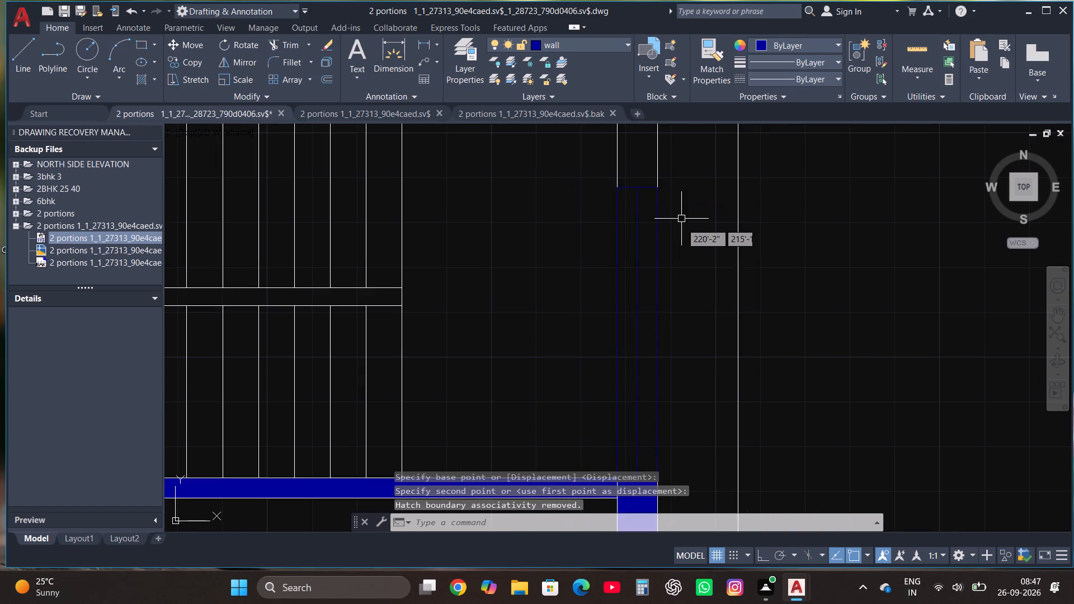
Solid-hatch the right outer wall above and below the upper-right toilet's window, including the toilet's partition wall.
key("h")
key("Return")
scroll(683, 262, "down", 2)
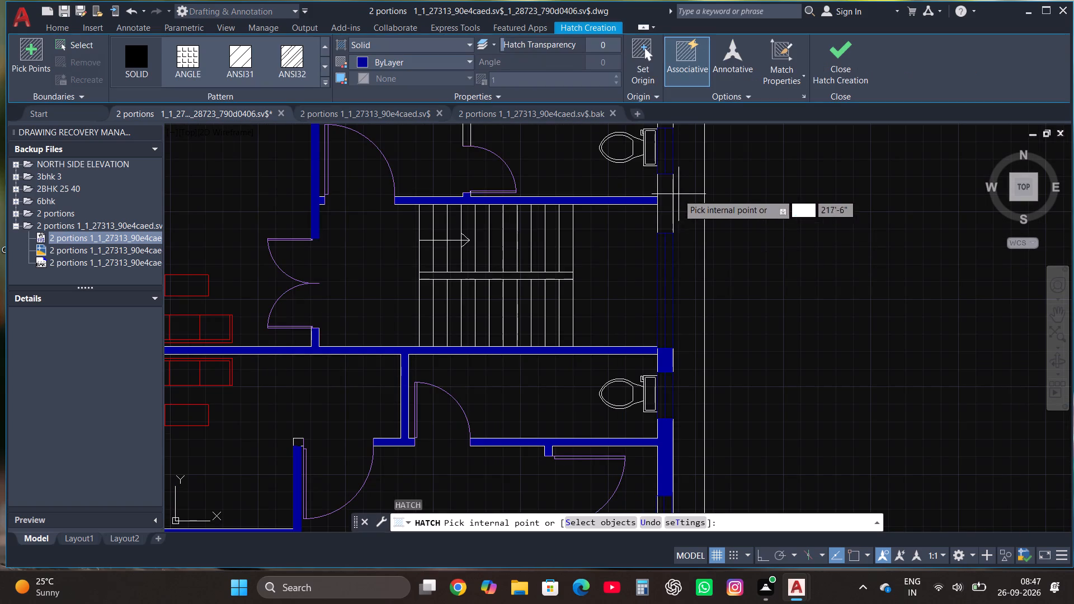
left_click(665, 204)
scroll(668, 306, "down", 1)
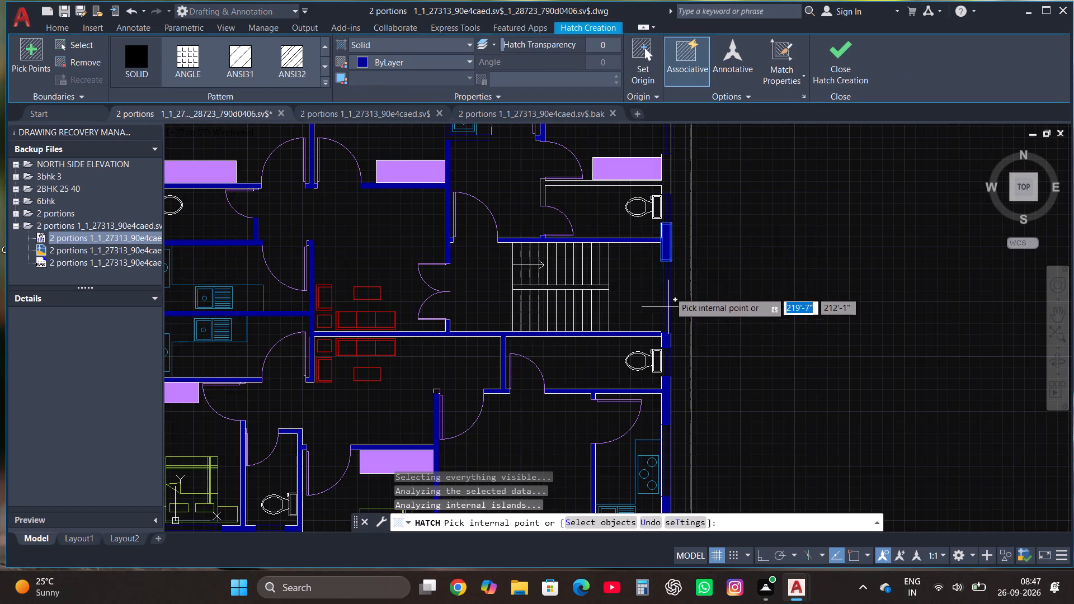
left_click(669, 184)
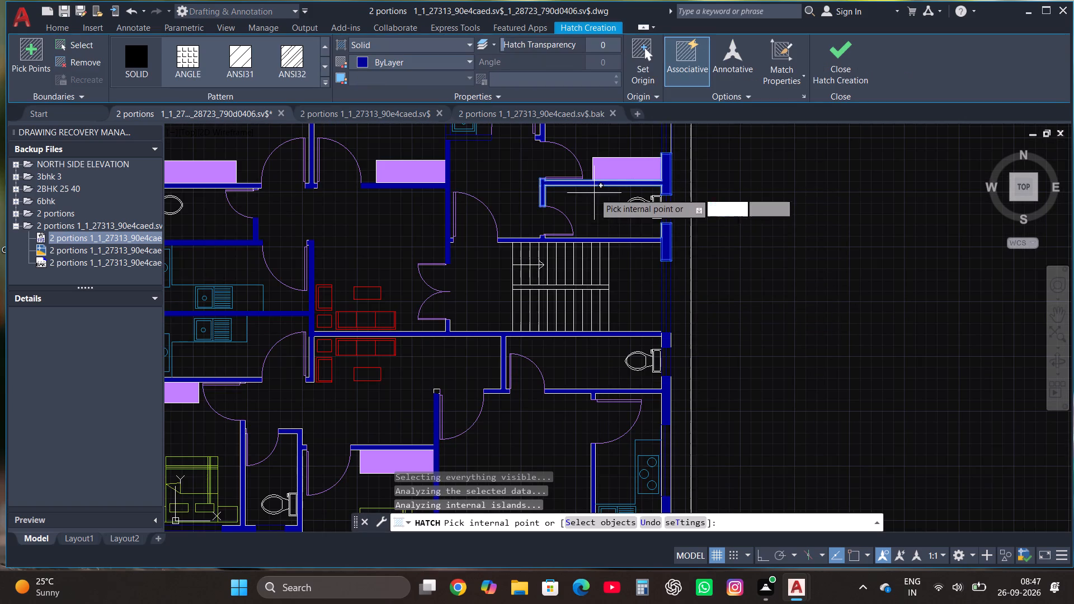
Solid-hatch the small wall stub below the door between the lower-right bedroom and the corner balcony, and finish the hatching.
scroll(591, 319, "down", 2)
scroll(482, 189, "up", 2)
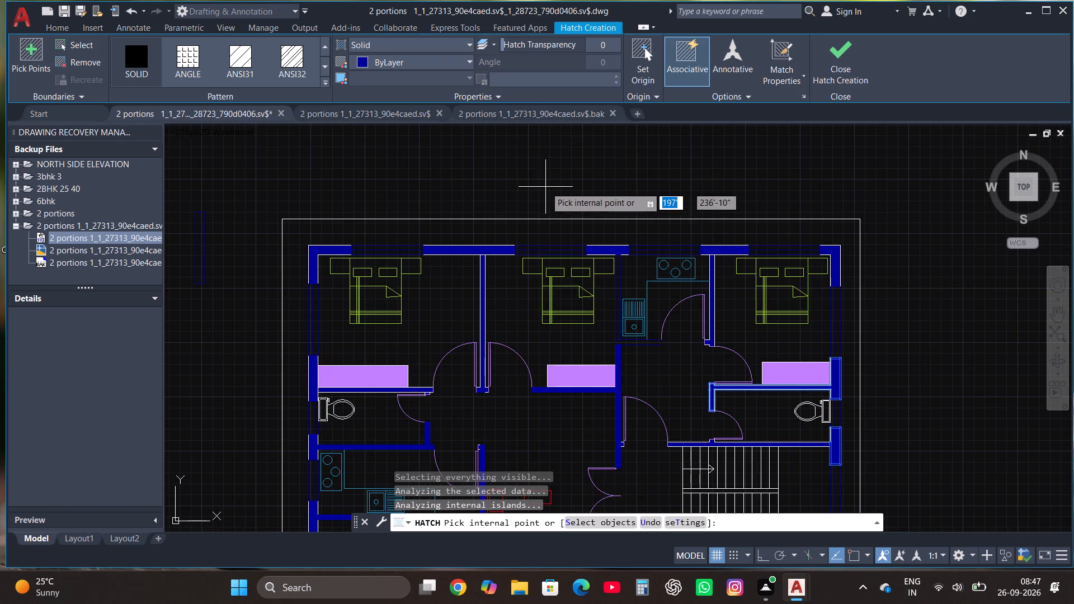
scroll(550, 186, "down", 1)
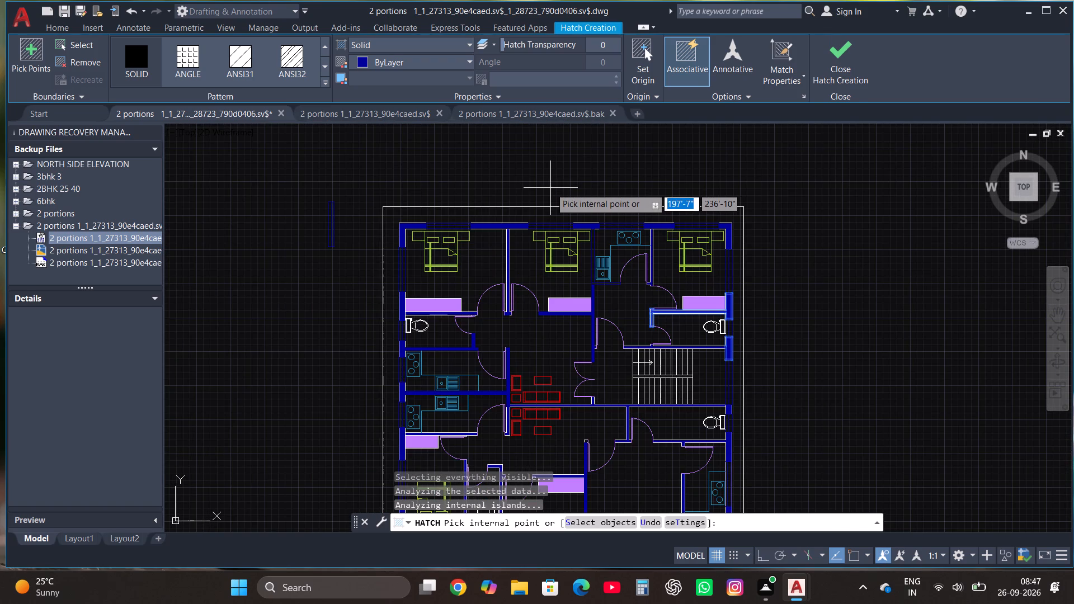
scroll(550, 189, "down", 2)
scroll(556, 290, "up", 2)
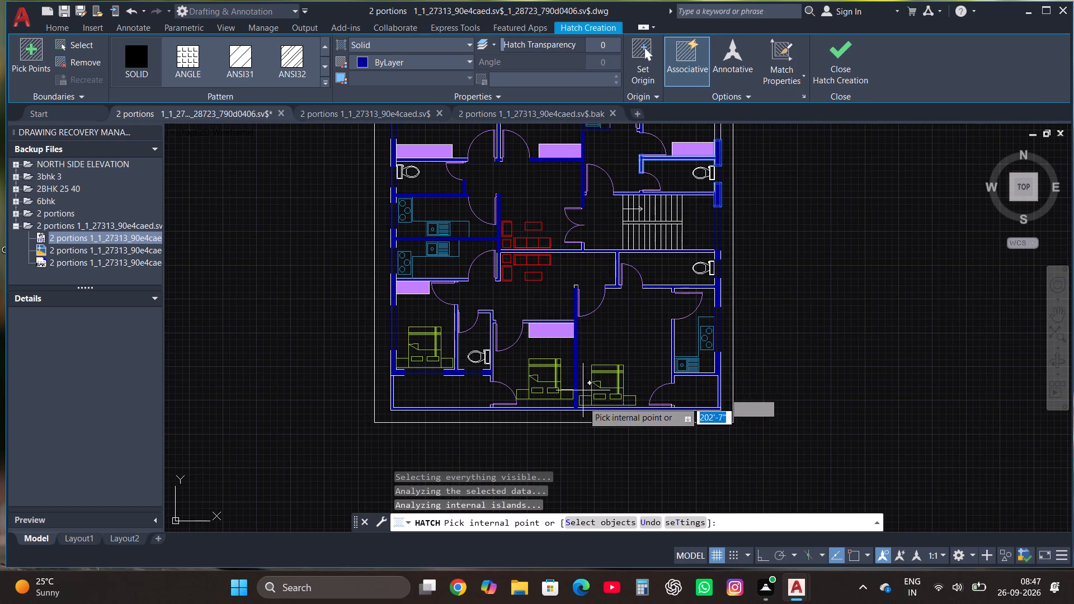
scroll(677, 413, "up", 3)
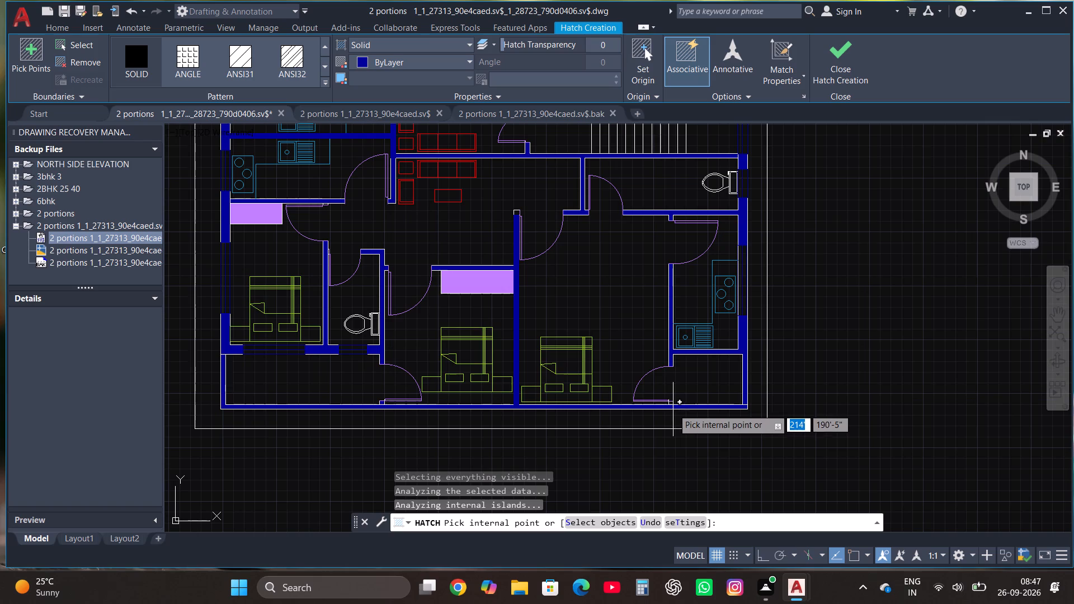
left_click(670, 404)
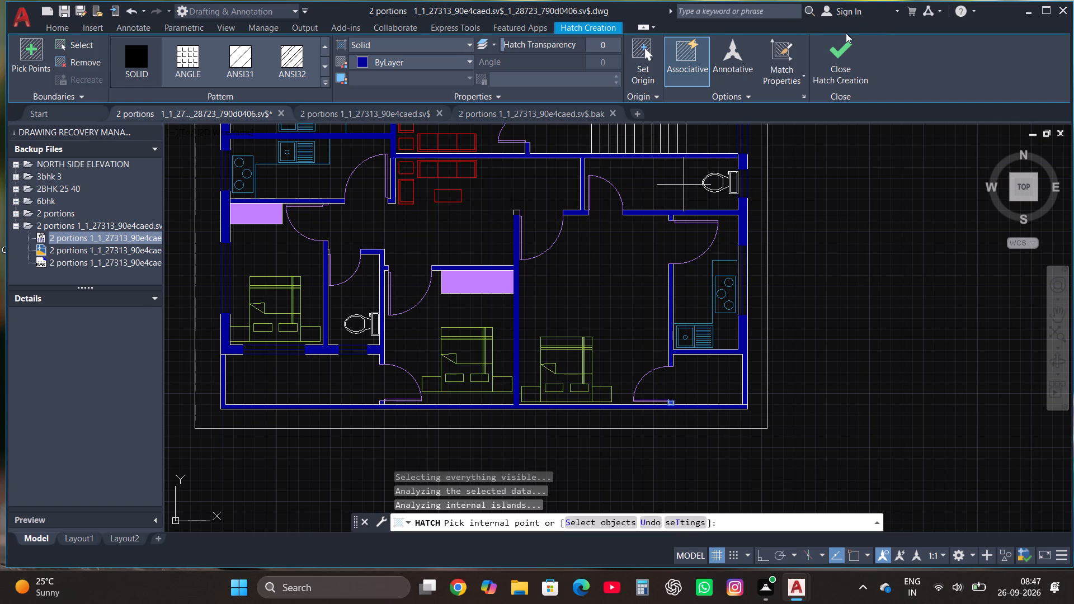
left_click(833, 57)
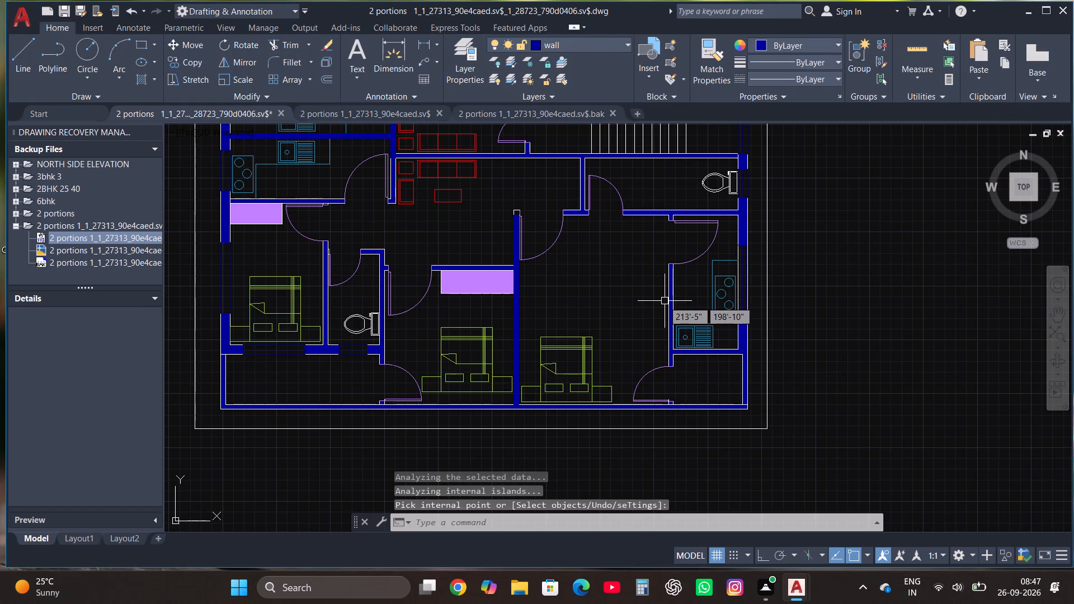
Save the drawing.
left_click(663, 301, "ctrl")
key("ctrl+s")
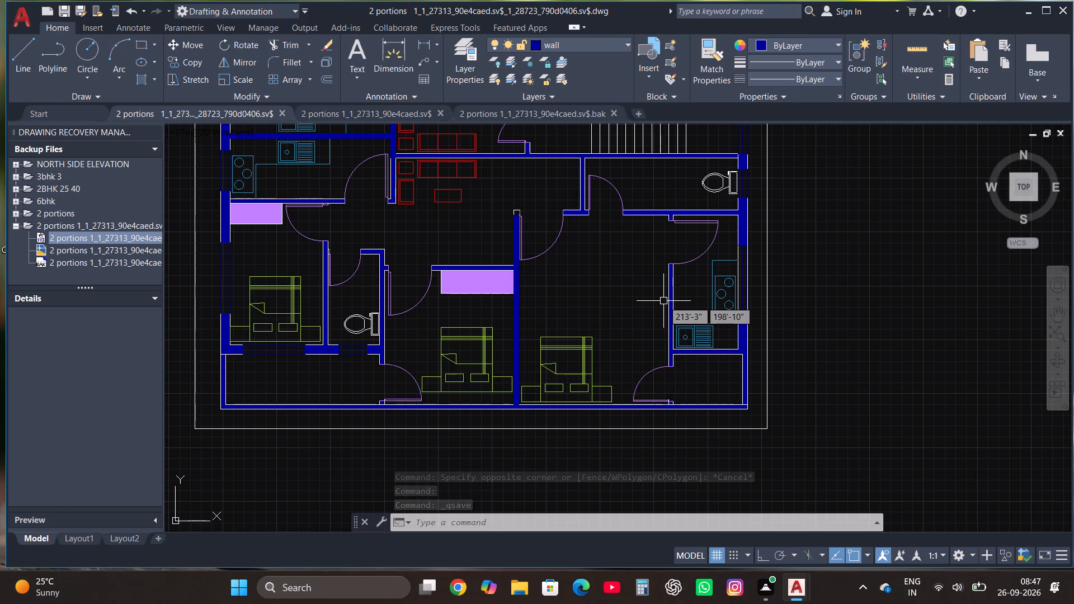
Solid-hatch the unfilled upper end of the wall between the two lower bedrooms, beside the door.
scroll(709, 331, "down", 1)
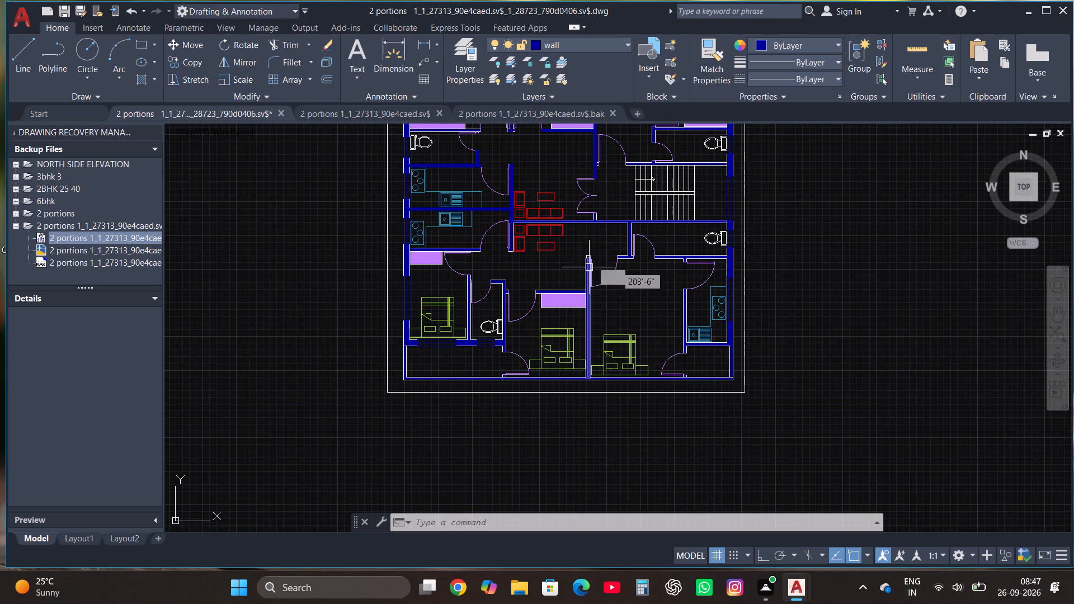
scroll(593, 259, "up", 4)
key("h")
key("Return")
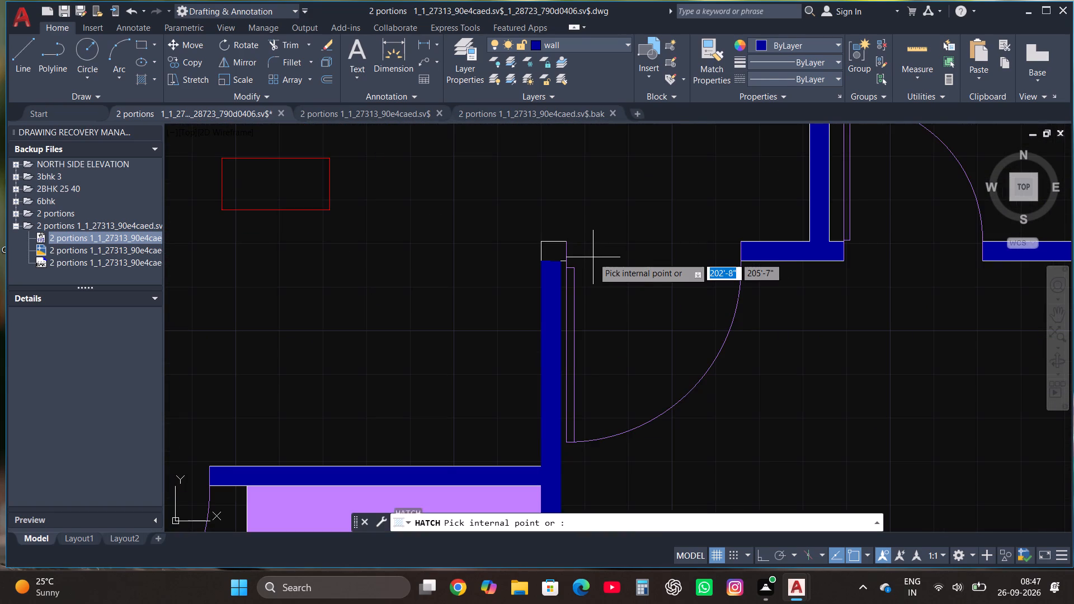
left_click(561, 253)
left_click(843, 52)
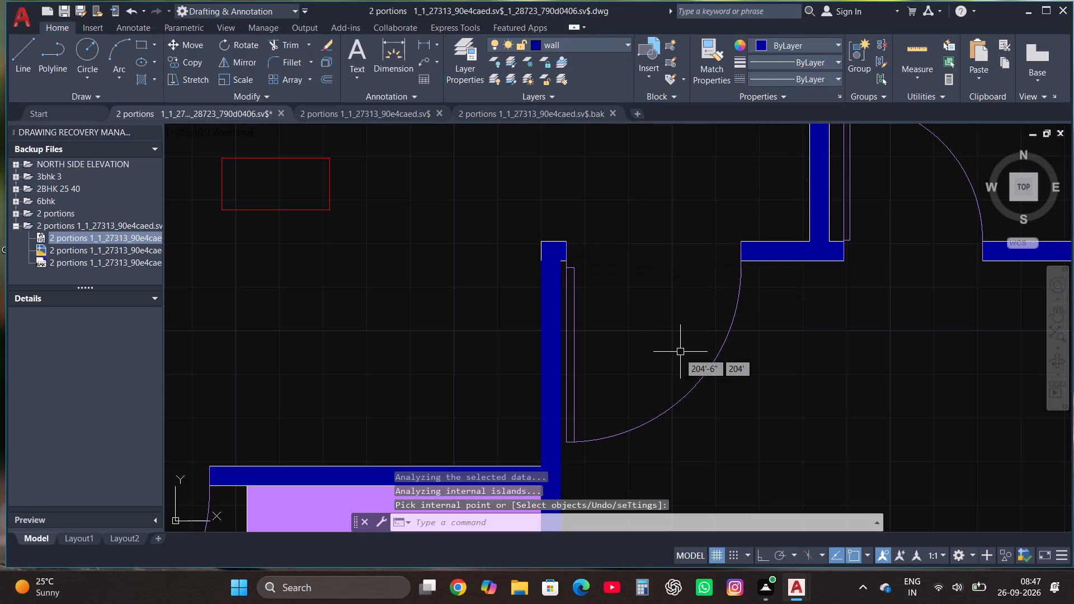
Erase the stray window outline lying outside the plan near its upper-left corner.
scroll(667, 367, "down", 3)
scroll(634, 412, "down", 1)
scroll(660, 276, "down", 1)
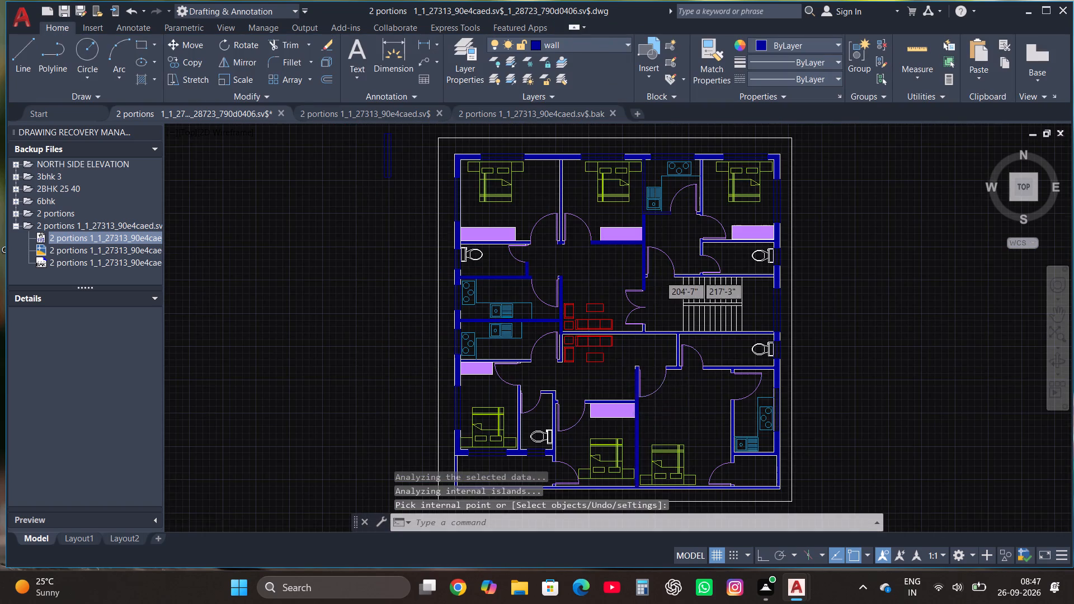
left_click_drag(496, 218, 496, 213)
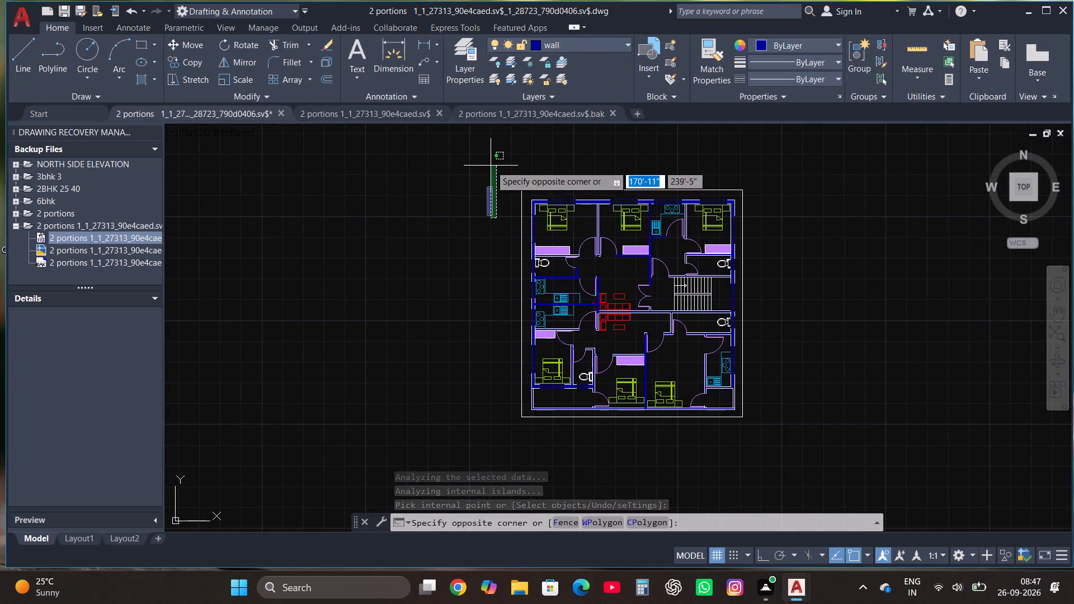
left_click(491, 166)
key("Delete")
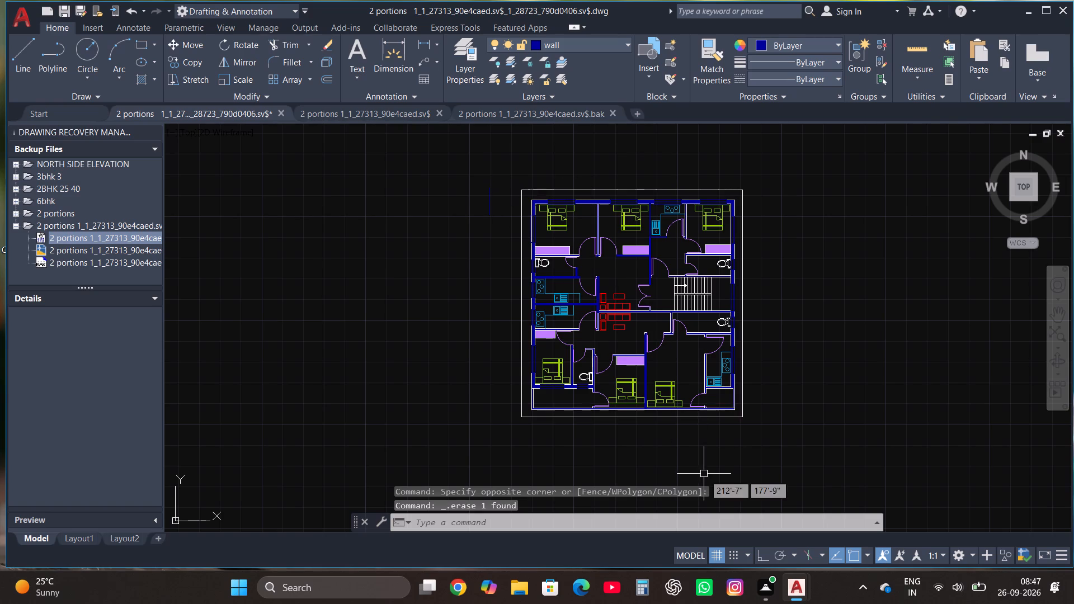
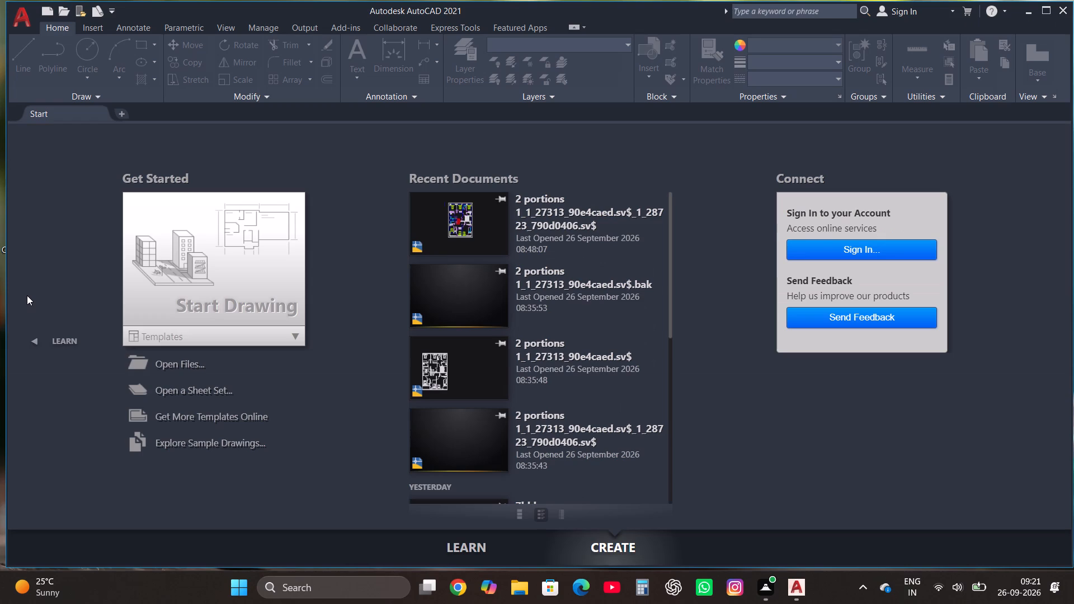
Open the recent drawing "2 portions 1_1_27313_90e4caed.sv$_1_28723_790d0406.sv$", last opened at 08:48:07.
left_click(456, 226)
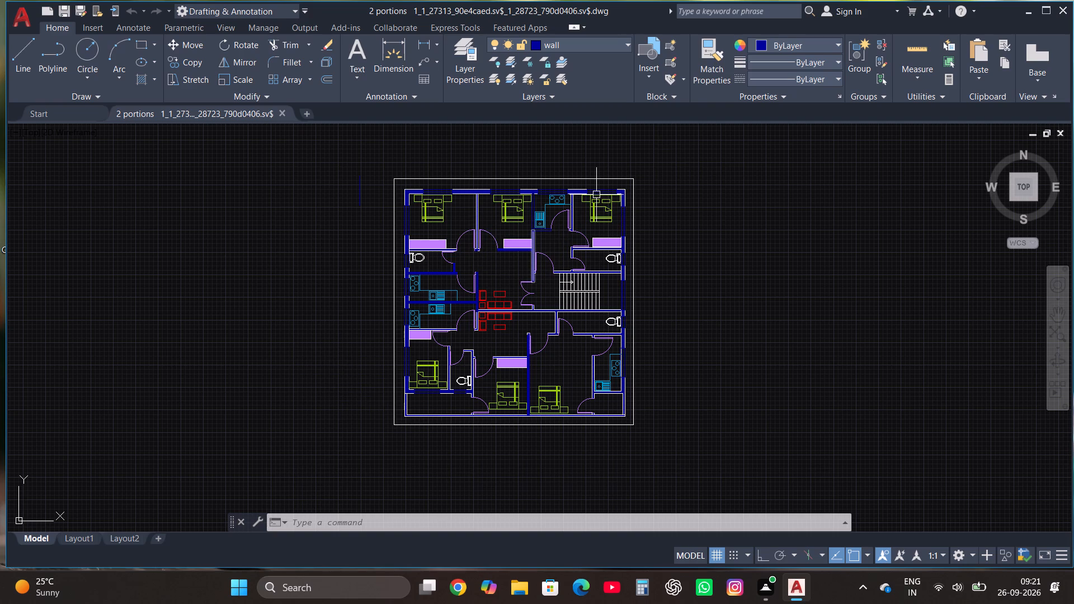
Examine the floor plan's walls, rooms and staircase, including the kitchen area between the upper bedrooms.
scroll(648, 196, "up", 4)
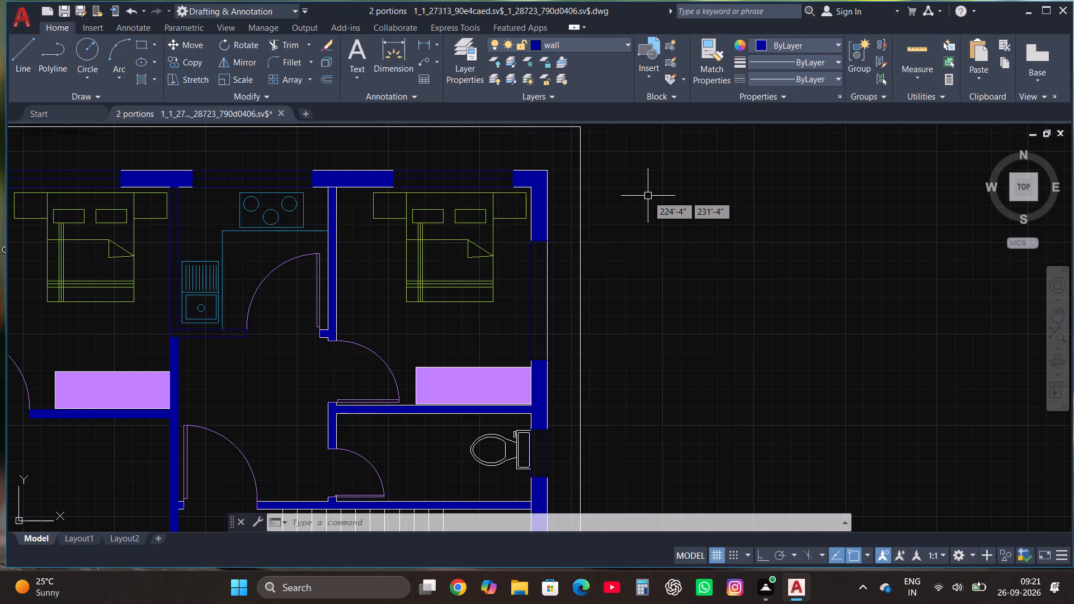
scroll(649, 237, "down", 2)
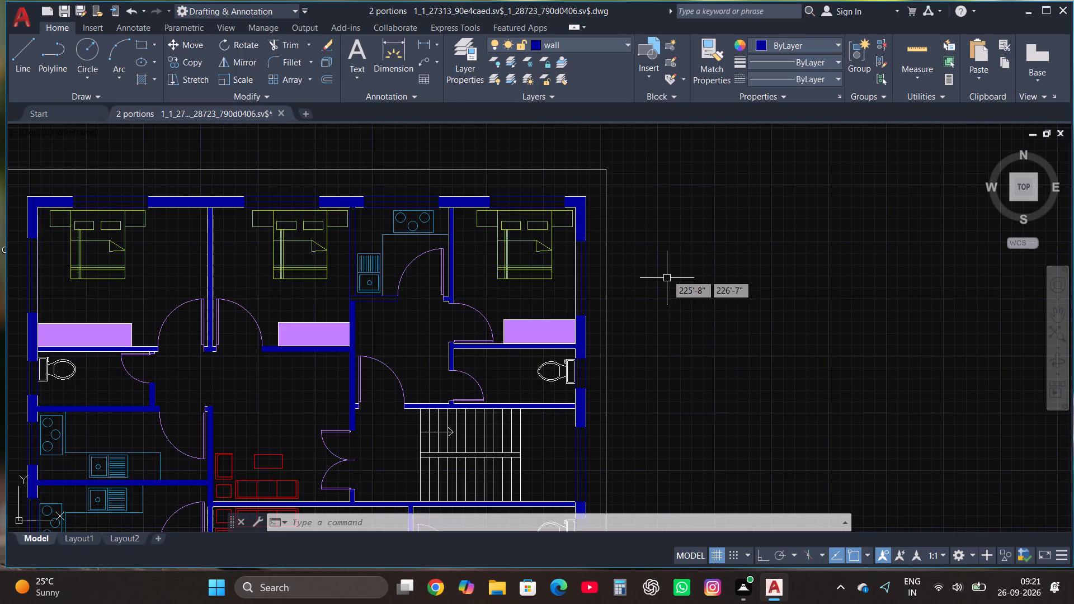
scroll(667, 263, "down", 1)
scroll(492, 375, "up", 2)
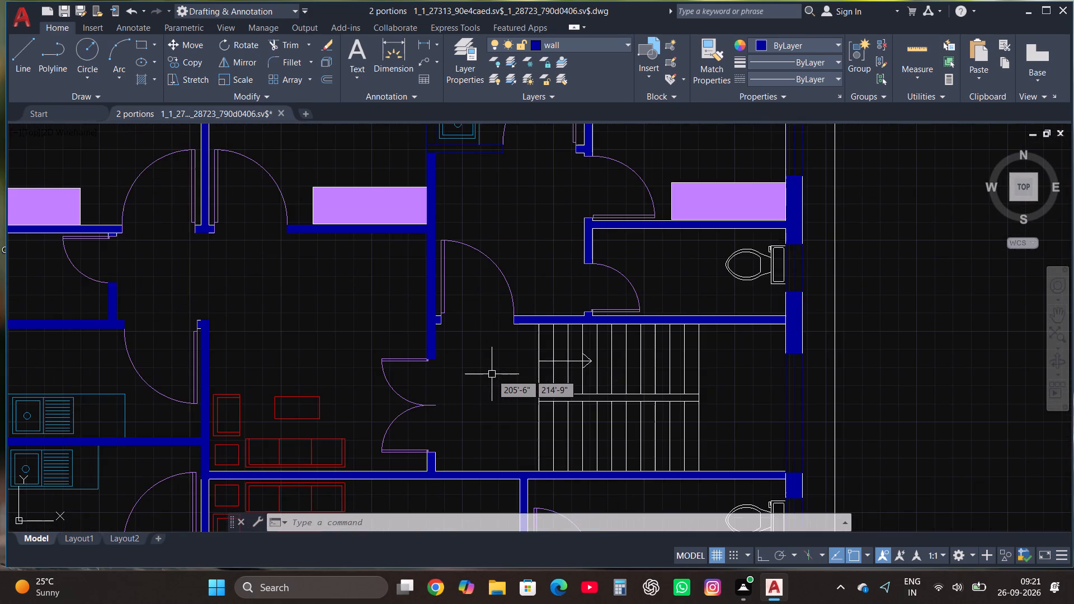
scroll(576, 291, "down", 2)
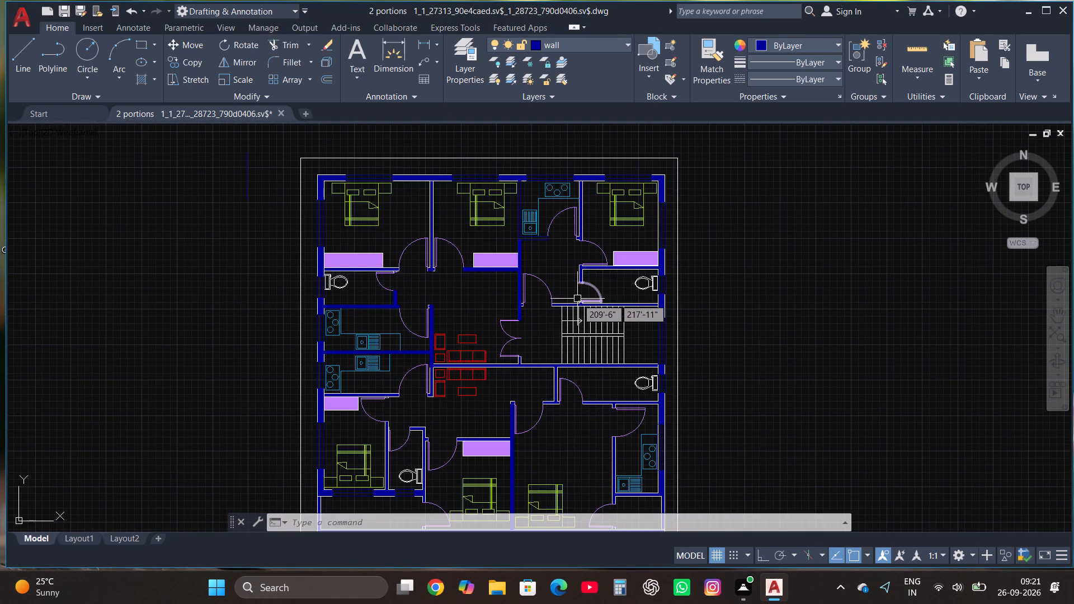
scroll(523, 215, "up", 3)
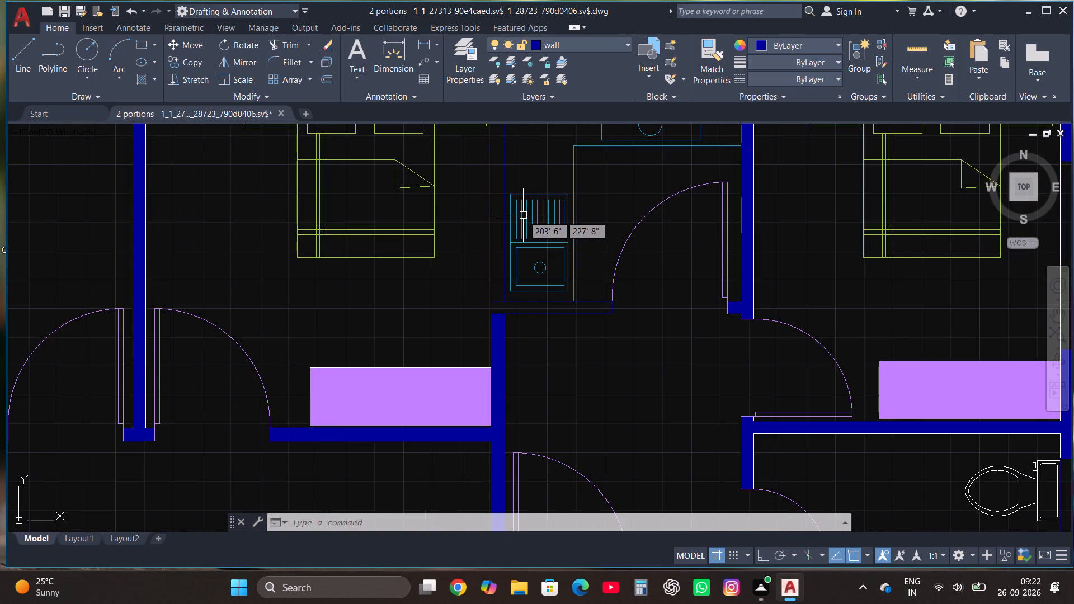
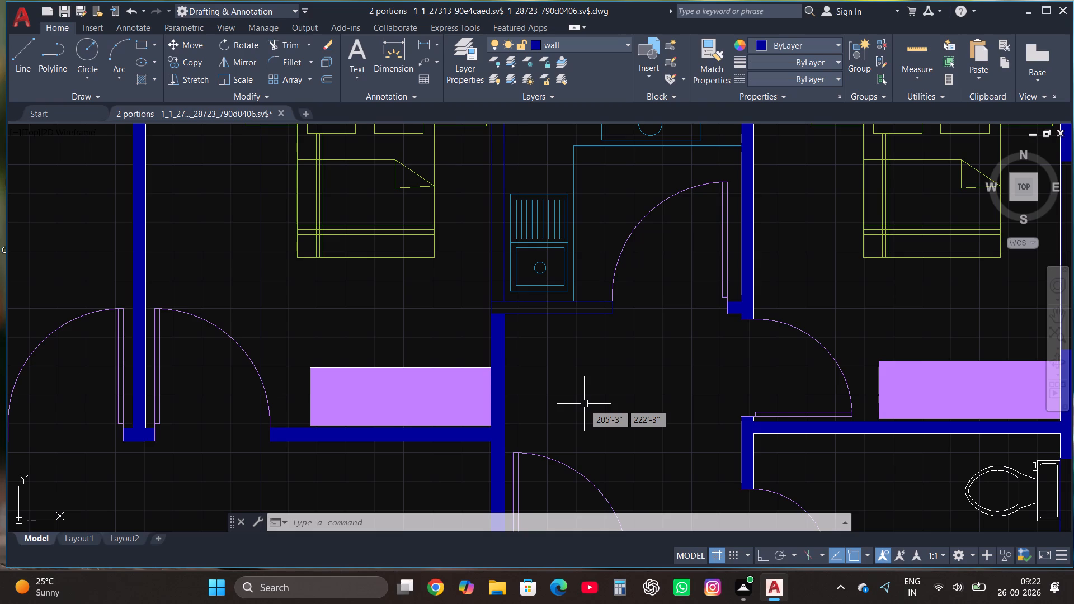
Make the tex layer current for adding room labels to the floor plan.
scroll(521, 311, "down", 1)
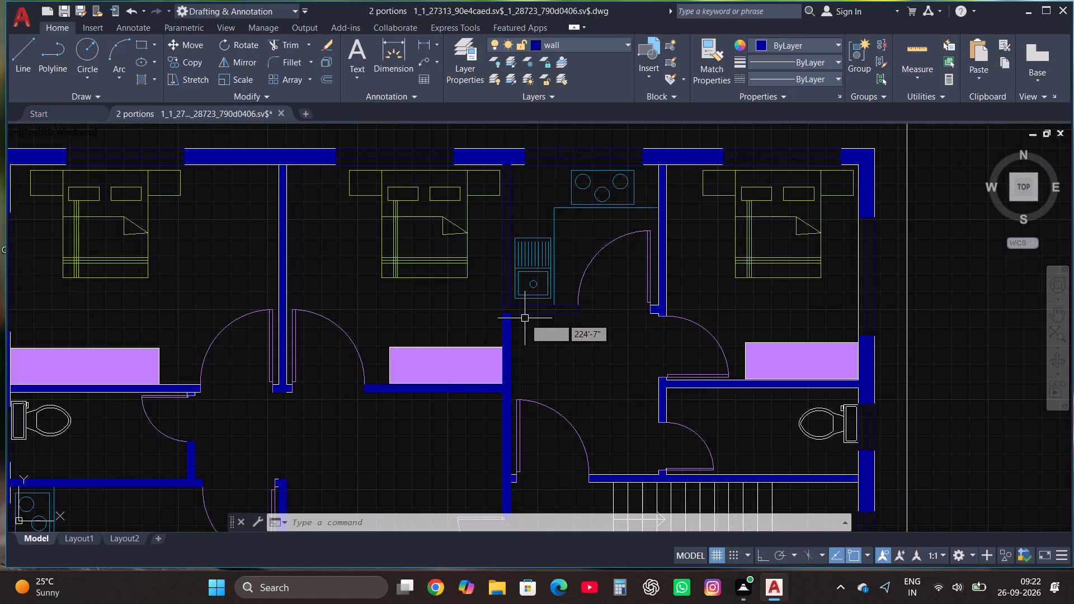
scroll(523, 354, "down", 3)
scroll(411, 312, "up", 3)
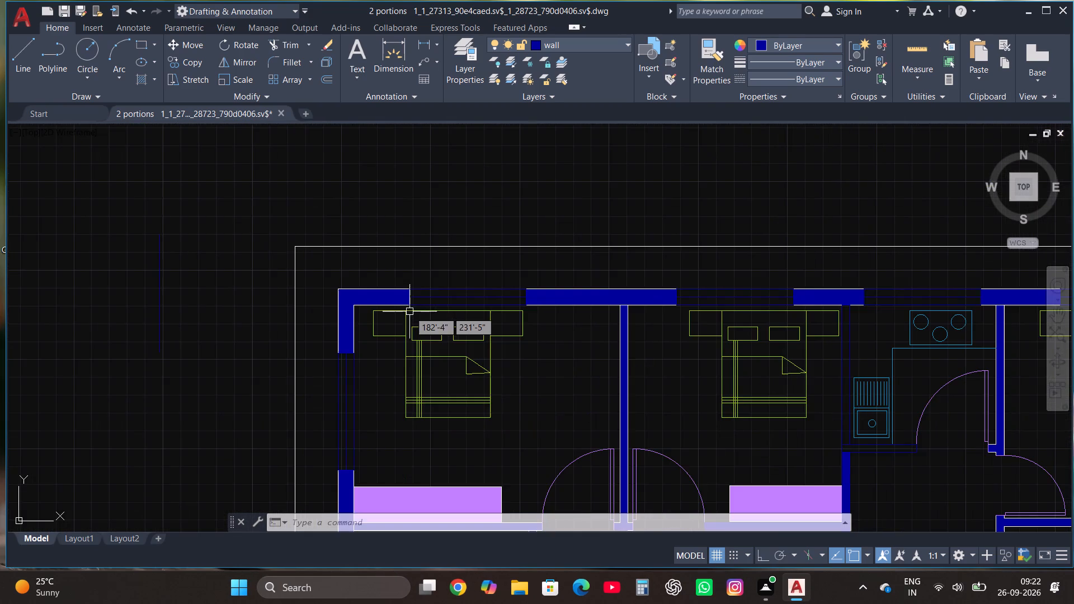
left_click(583, 43)
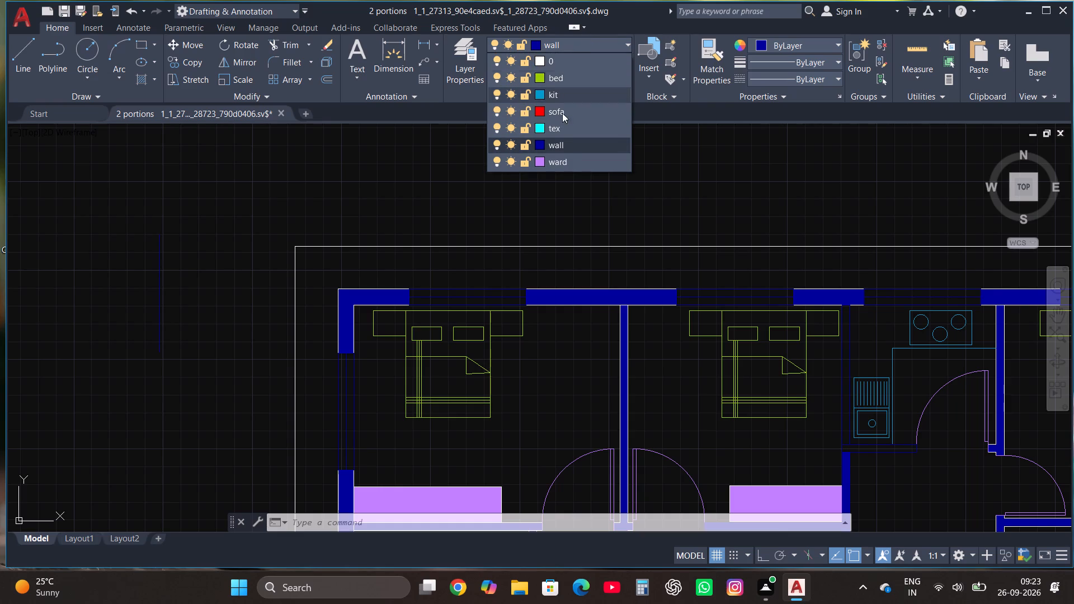
left_click(555, 133)
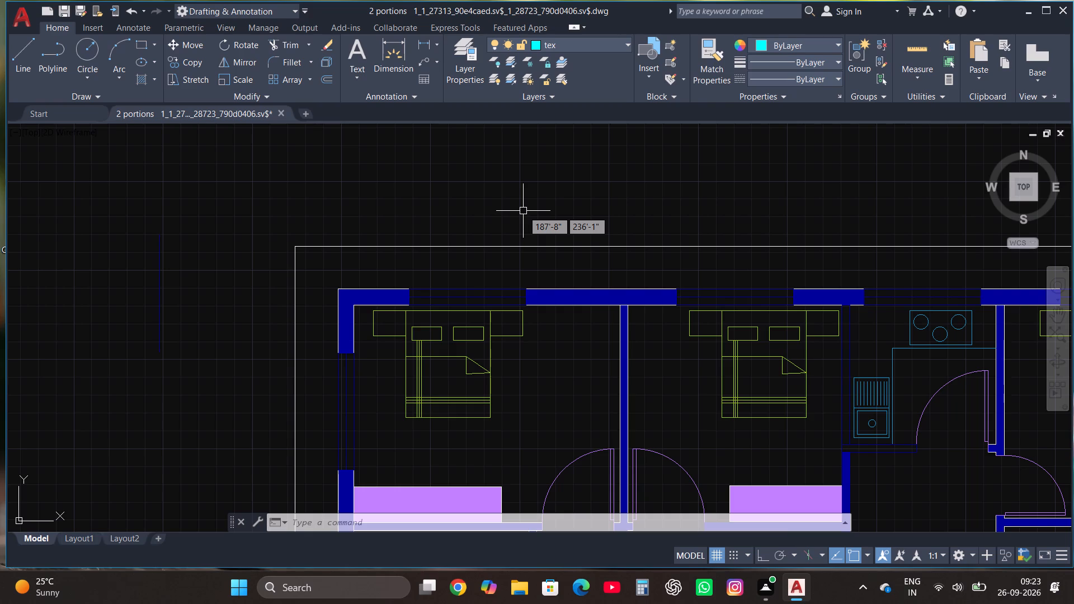
Add a two-line multiline text label reading BEDROOM and 12'5"*10'4" between the bed and wardrobe in the upper-left bedroom.
scroll(531, 122, "down", 1)
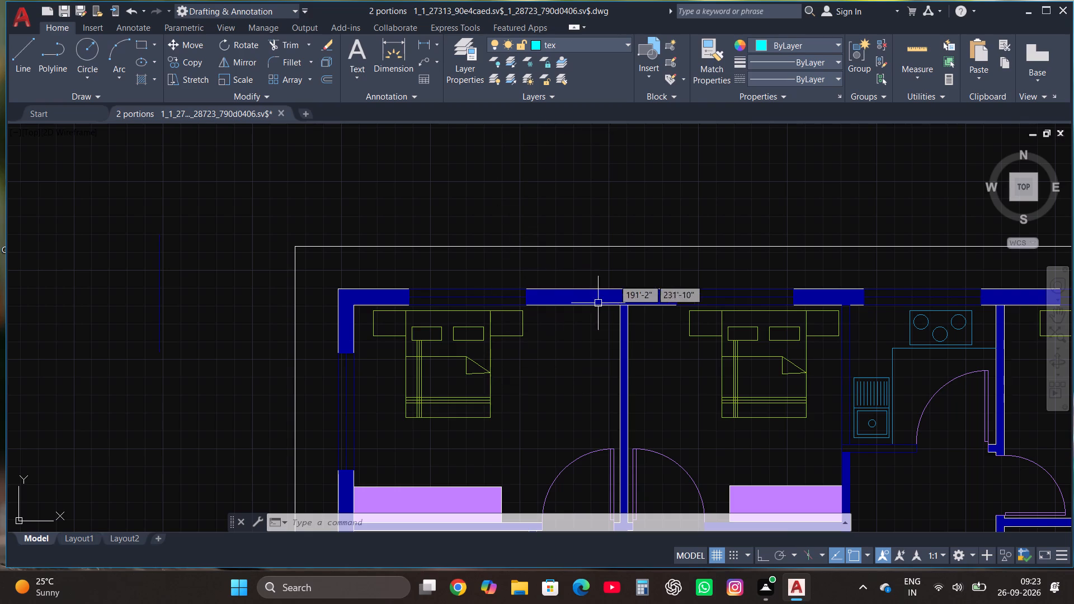
scroll(620, 275, "down", 3)
scroll(577, 305, "up", 4)
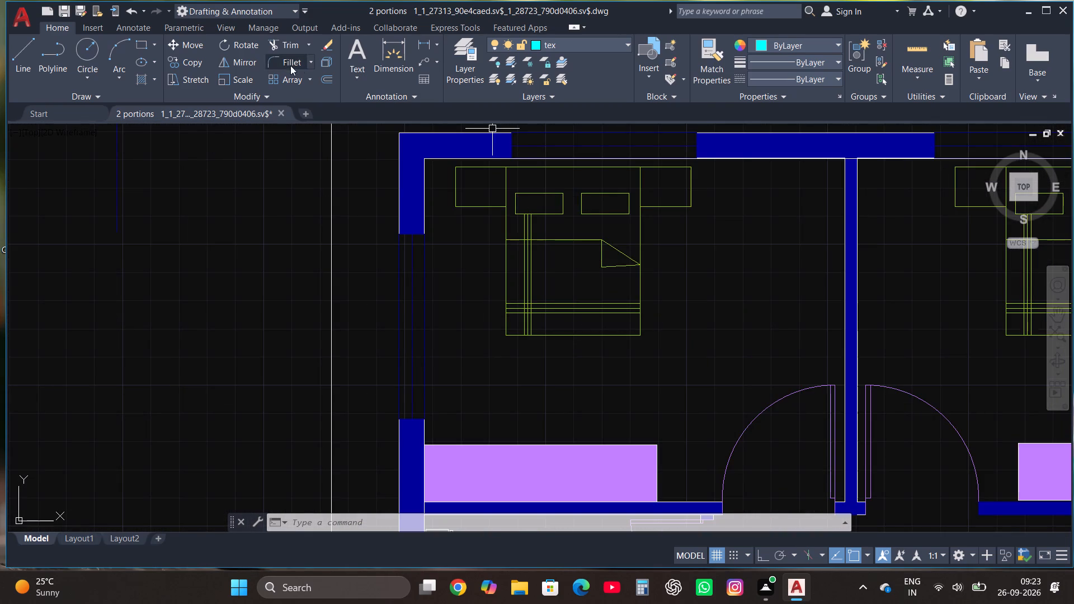
left_click(356, 48)
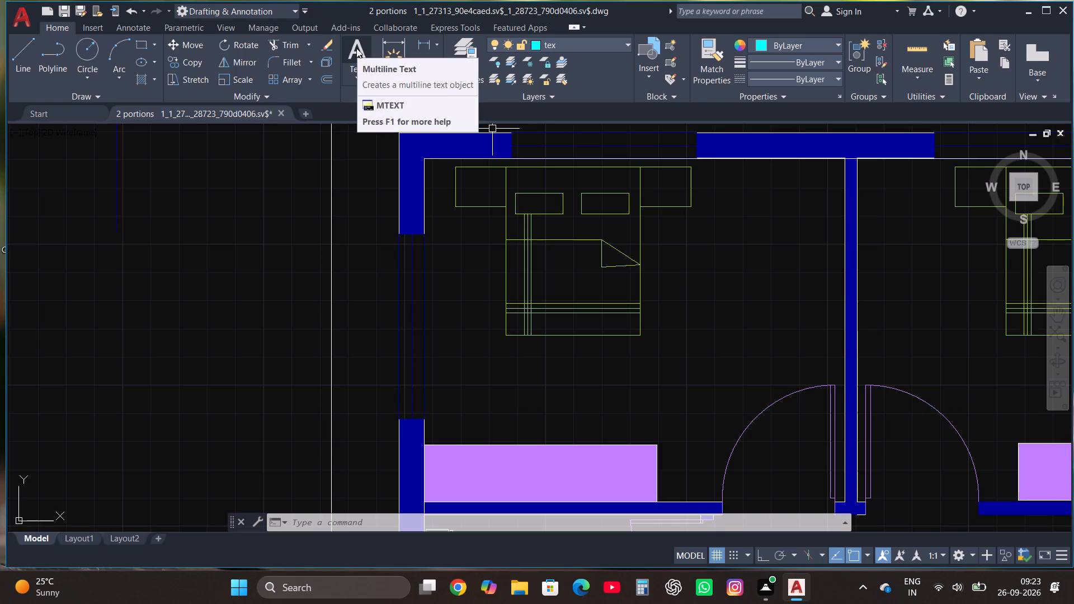
left_click(478, 418)
left_click(653, 372)
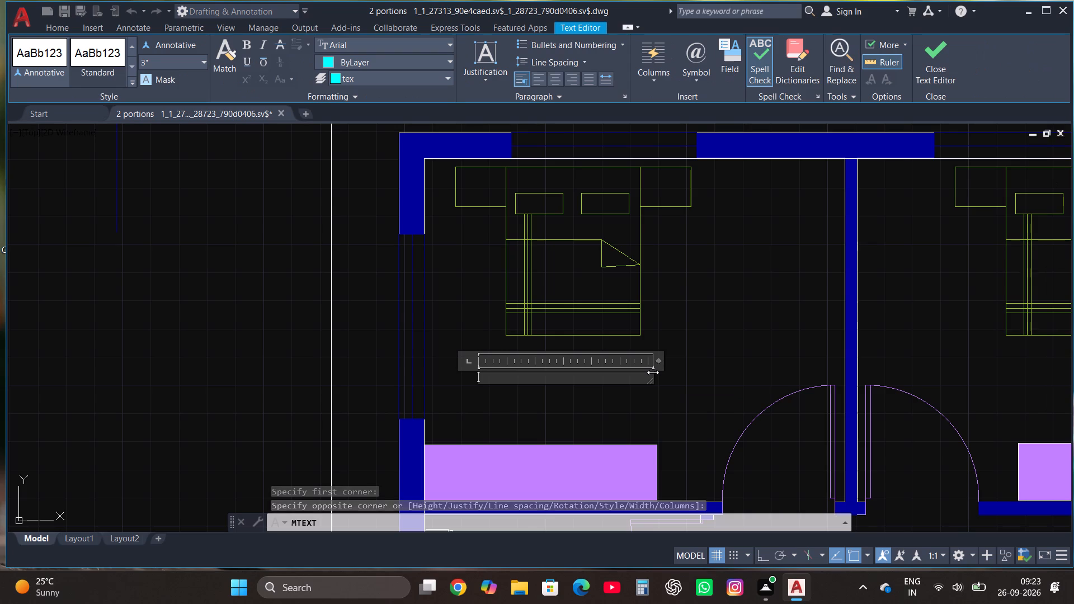
type("BEDROOM")
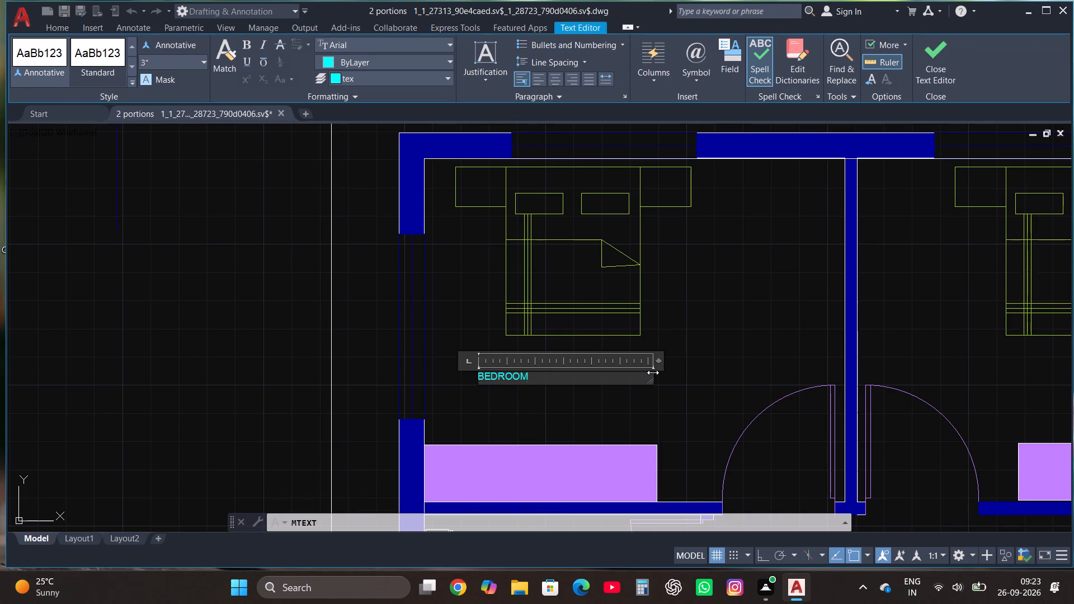
key("Return")
type("12'")
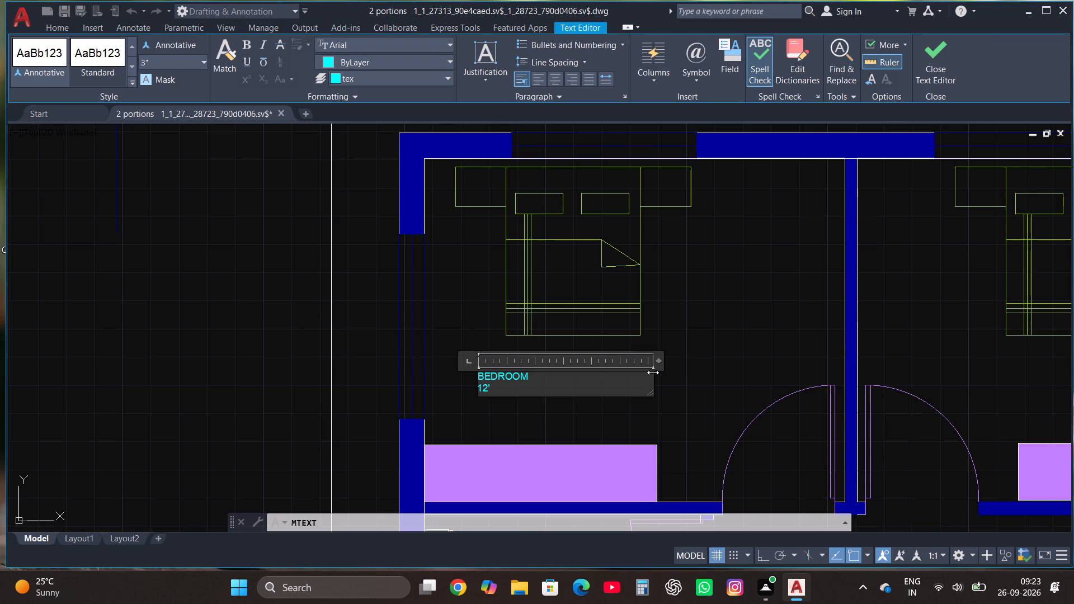
type("5\"*")
type("10'4\"")
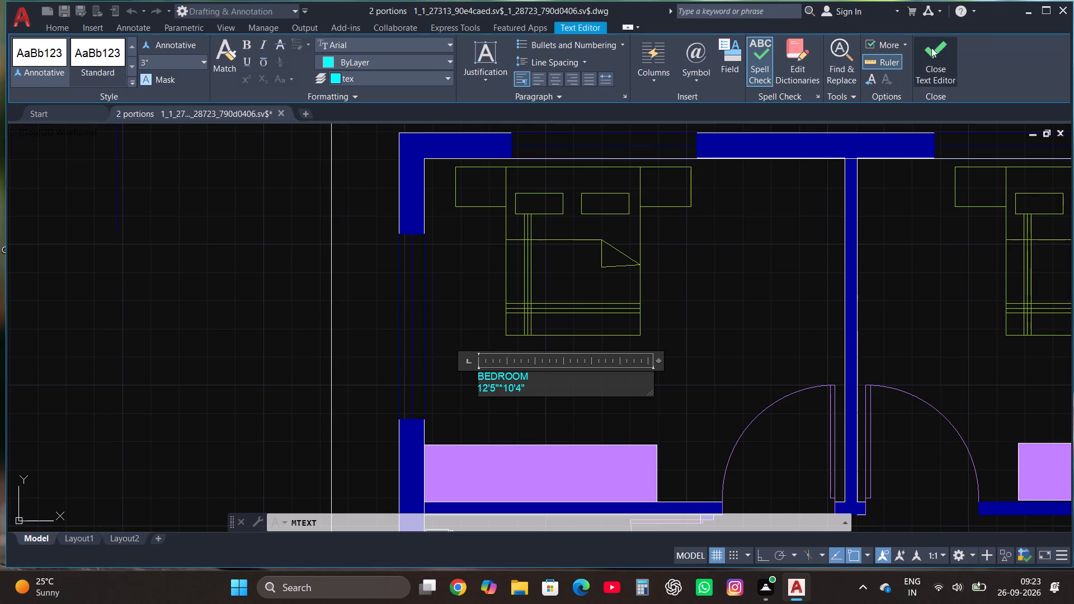
left_click(931, 48)
Scale the bedroom label up by a factor of about 2.
left_click(510, 379)
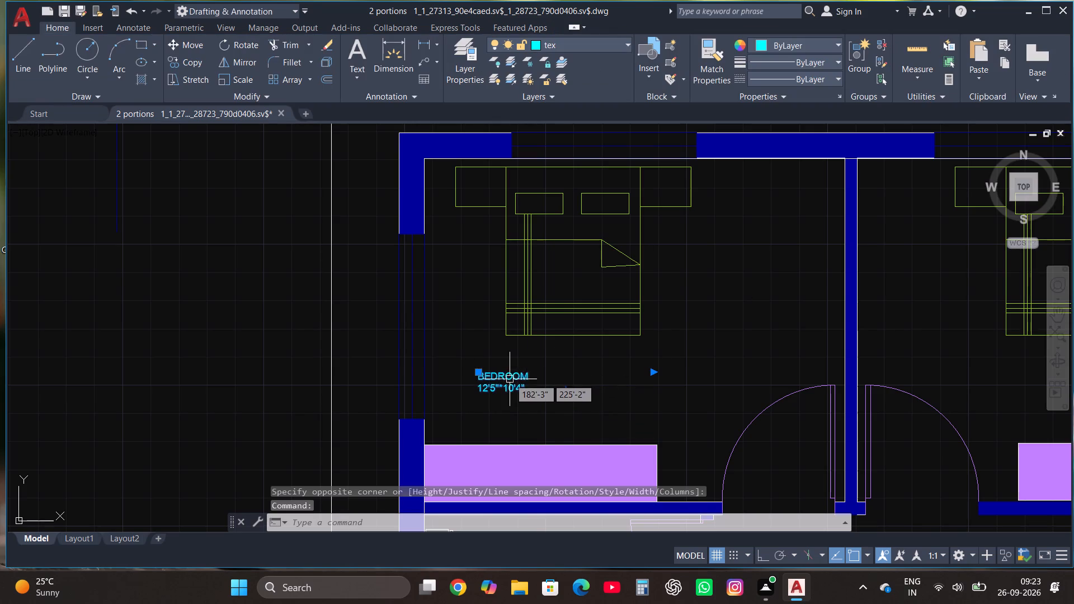
left_click(241, 78)
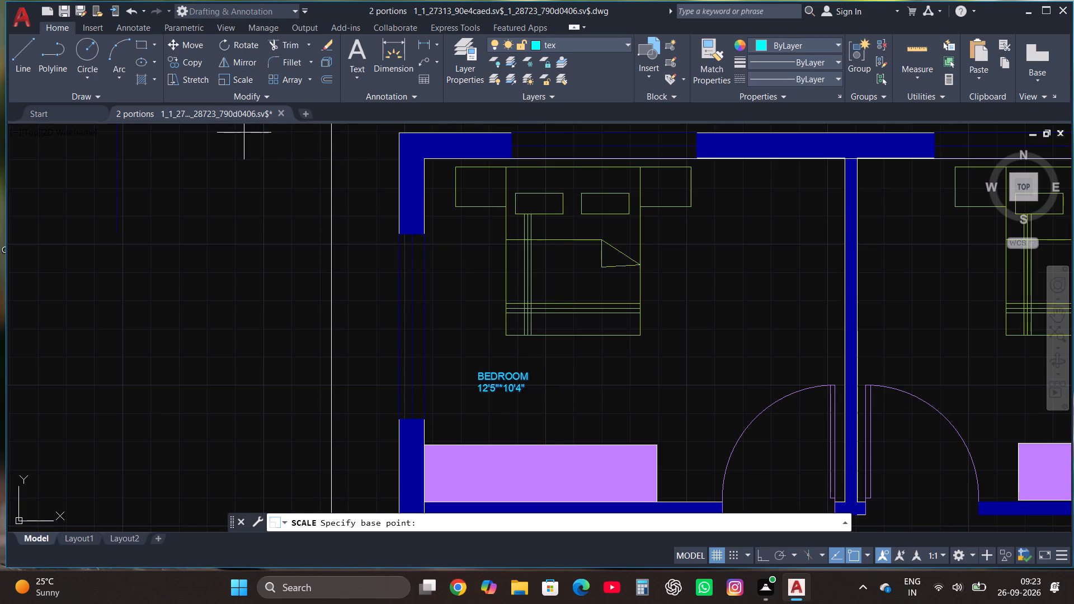
left_click(496, 385)
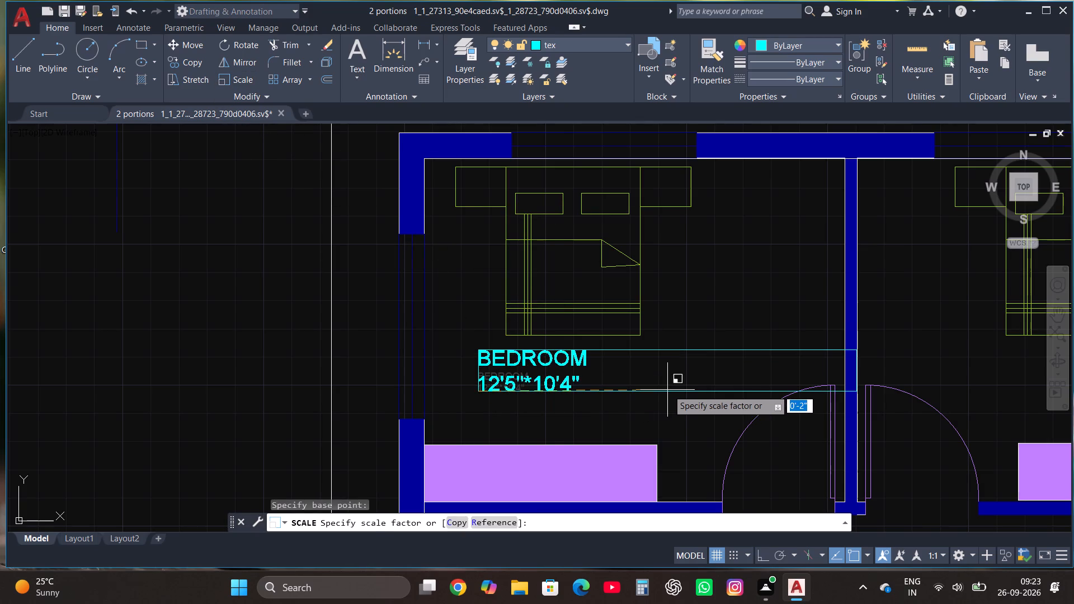
left_click(668, 390)
Copy the bedroom label in multiple mode to the plan's upper middle bedroom, kitchen, right bedroom, its adjoining toilet and the space below the kitchen.
scroll(558, 394, "down", 3)
scroll(583, 398, "up", 3)
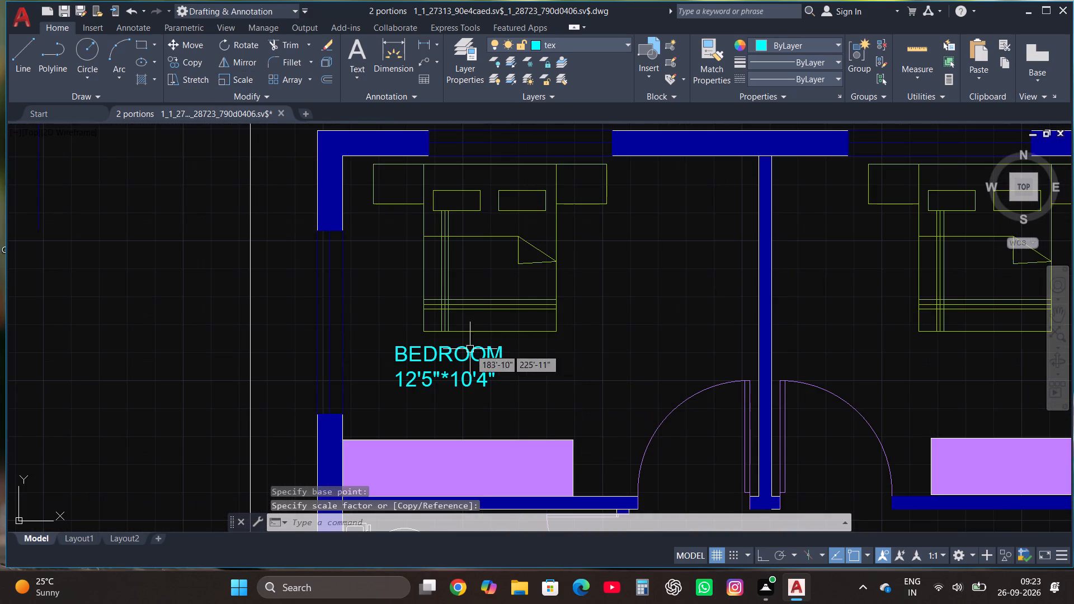
left_click(463, 348)
left_click(189, 64)
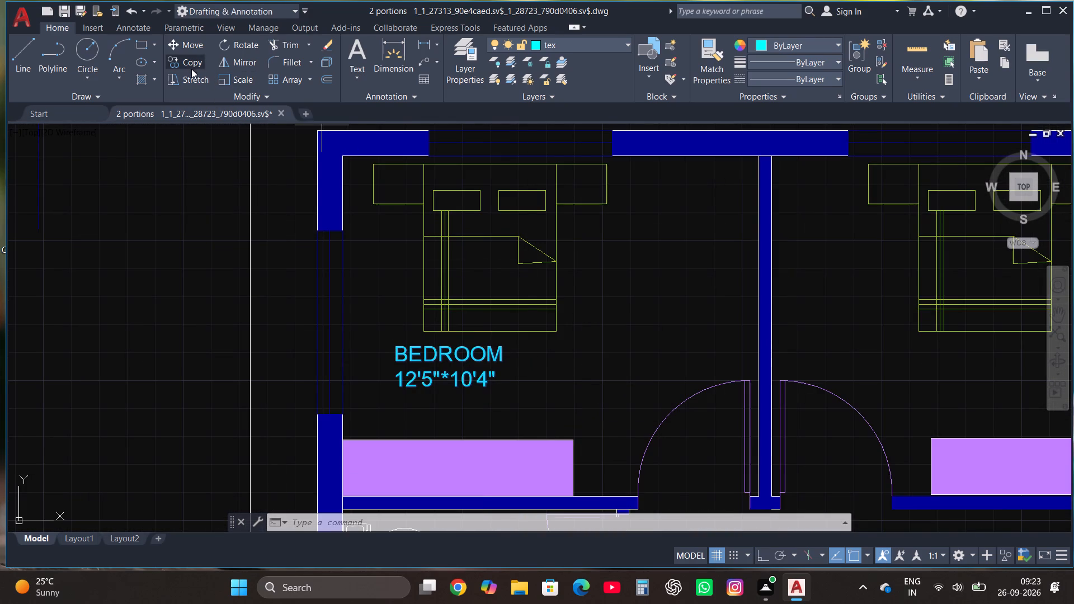
left_click(530, 518)
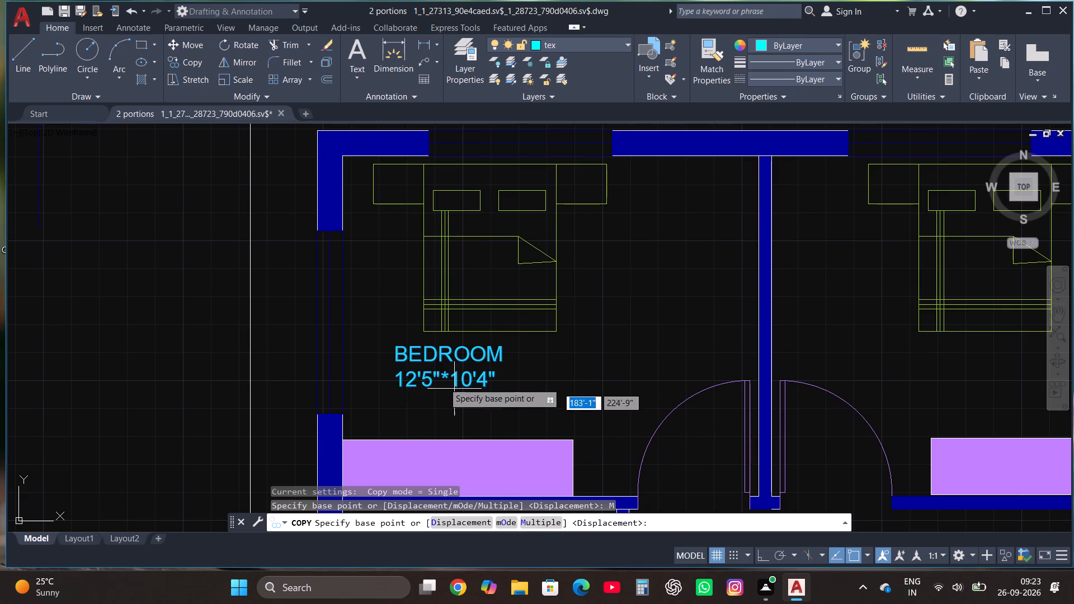
left_click(429, 373)
scroll(430, 374, "down", 2)
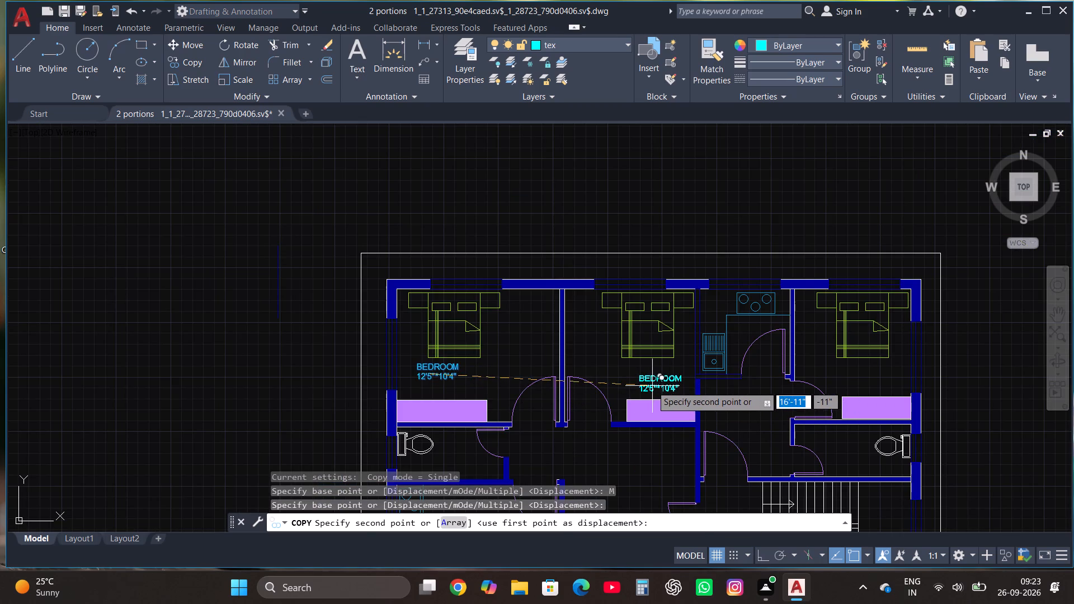
left_click(652, 383)
scroll(788, 312, "up", 3)
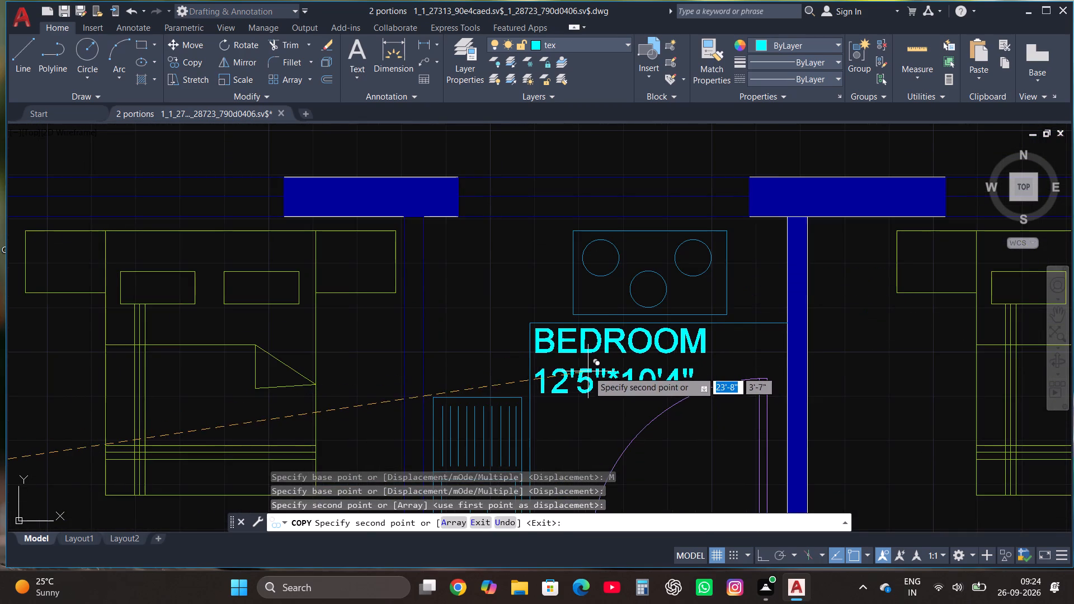
left_click(588, 371)
scroll(599, 310, "down", 2)
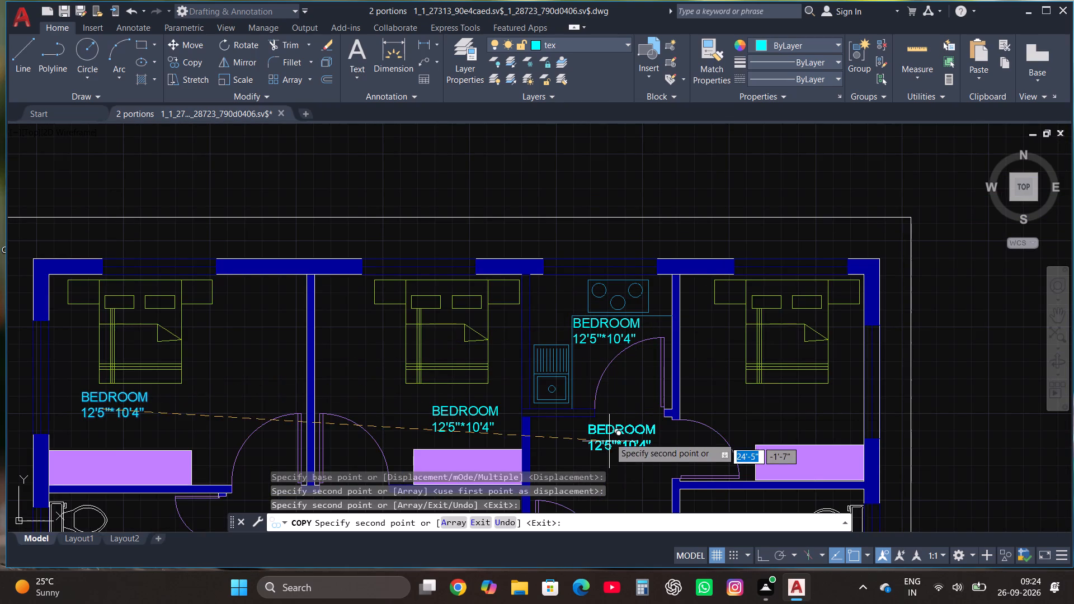
left_click(778, 410)
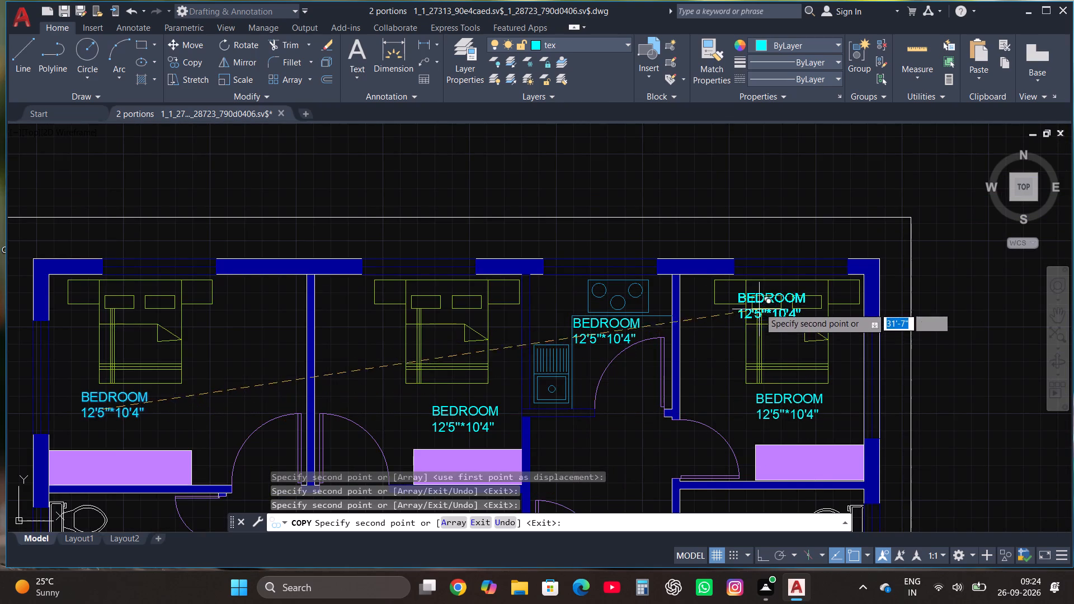
scroll(762, 304, "down", 1)
left_click(752, 439)
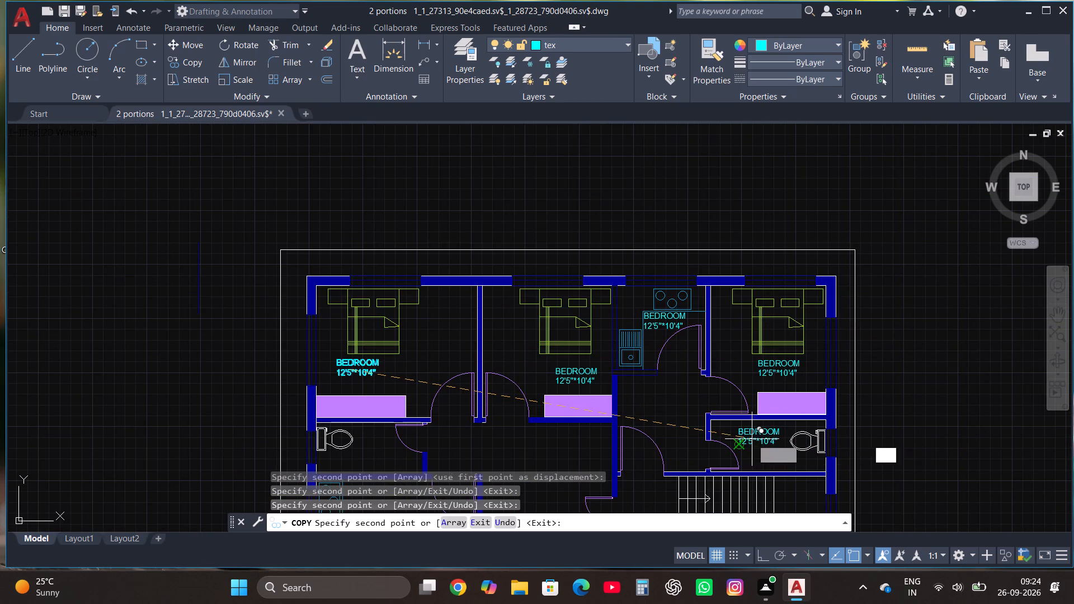
left_click(657, 412)
Place further label copies in the toilet below the staircase, the lower-right kitchen, the large bedroom beside it and the small corner space below that kitchen.
scroll(699, 291, "down", 2)
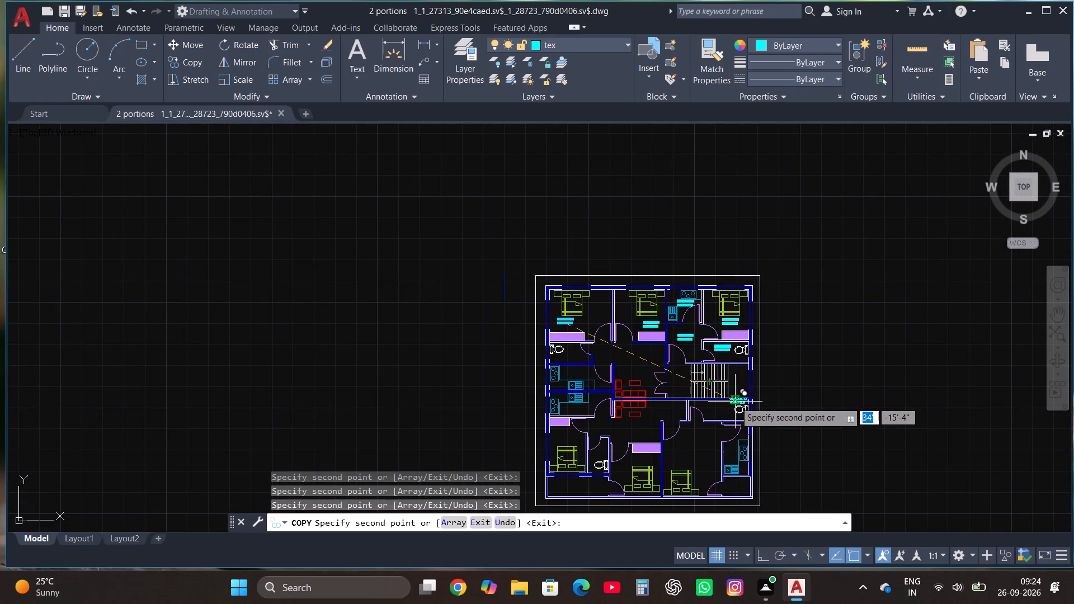
scroll(715, 420, "up", 3)
left_click(716, 390)
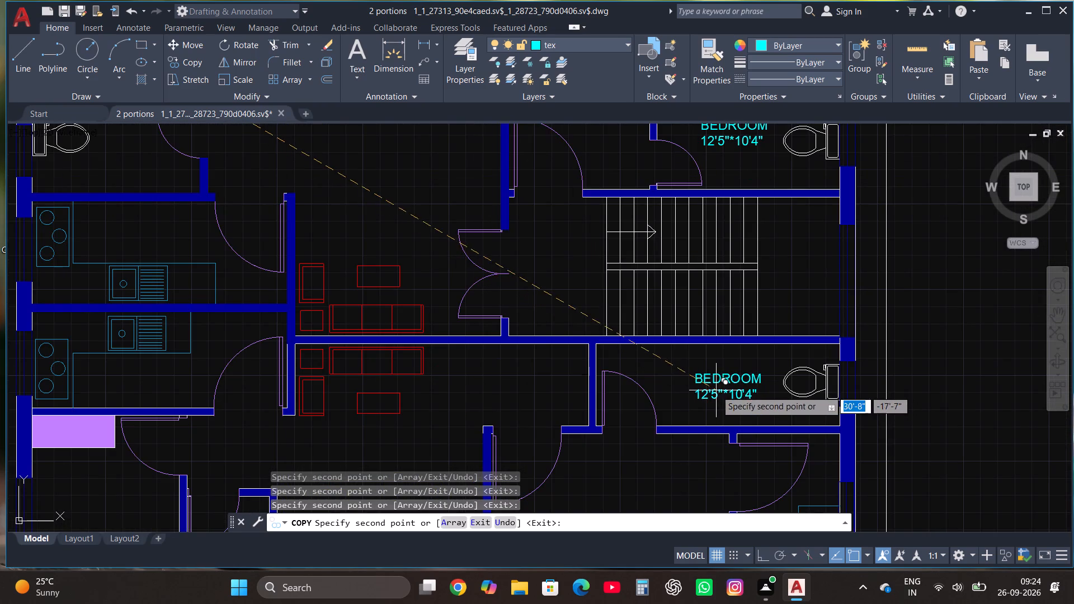
scroll(721, 267, "down", 2)
scroll(727, 395, "up", 3)
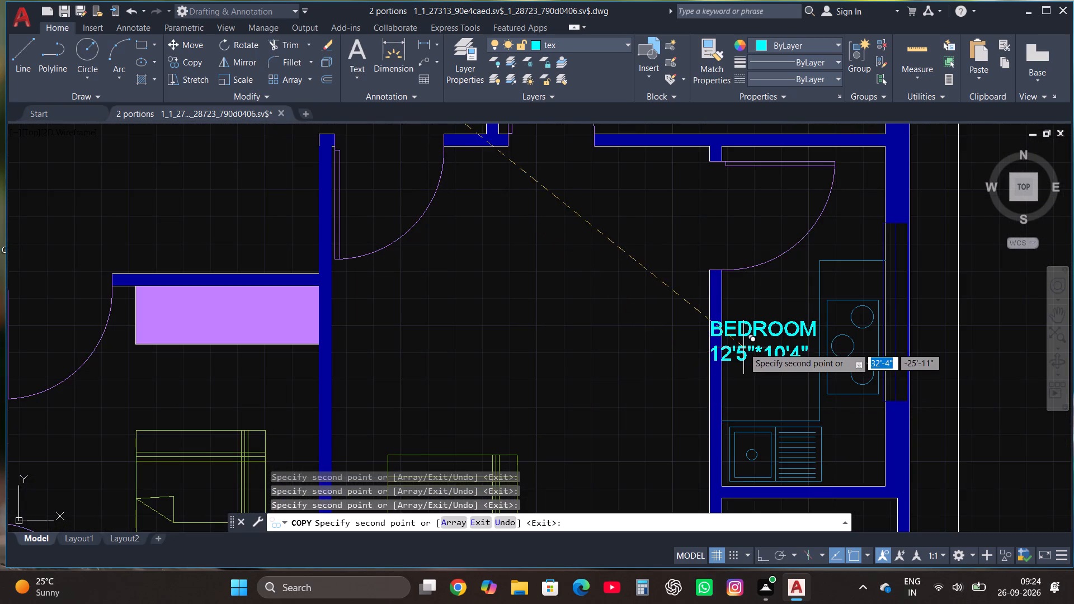
left_click(758, 335)
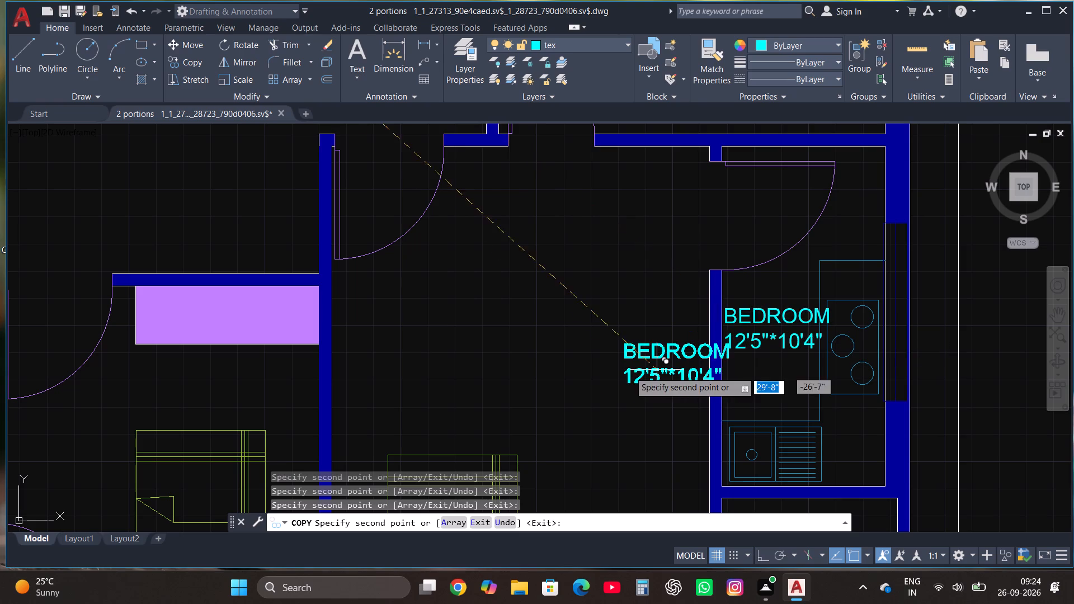
left_click(547, 331)
scroll(658, 285, "down", 2)
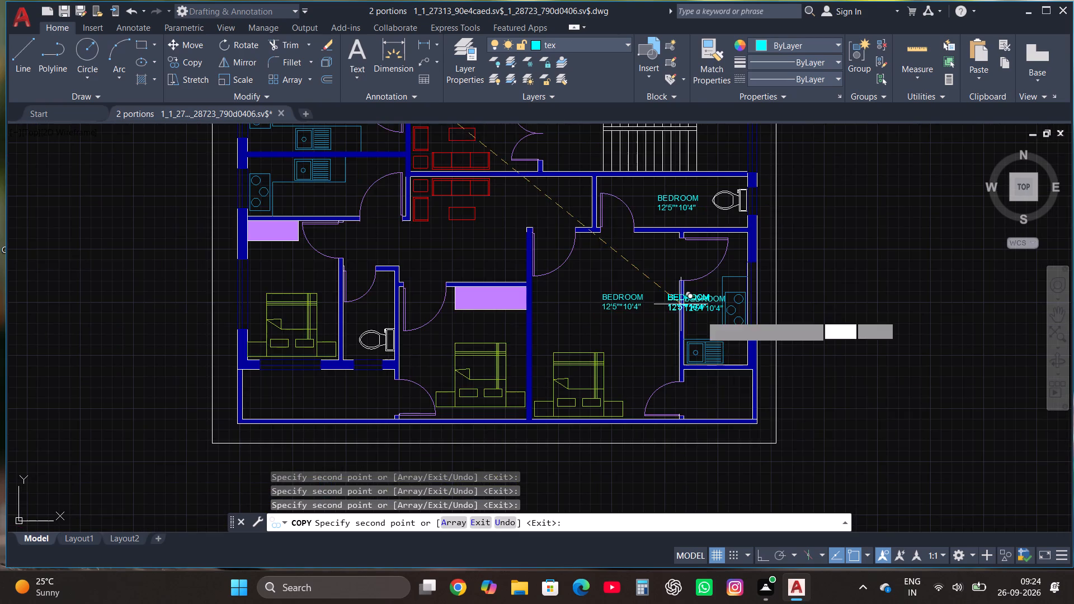
left_click(710, 397)
Place label copies in the lower middle bedroom, the bottom-left strip space, the lower-left toilet and the lower-left bedroom.
scroll(770, 369, "down", 1)
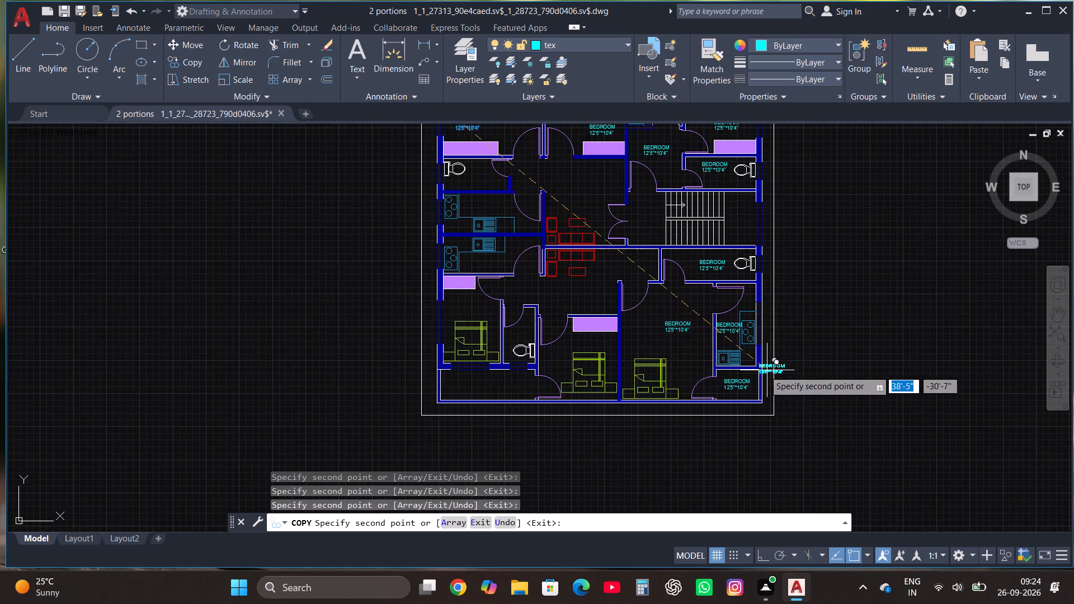
scroll(581, 356, "up", 2)
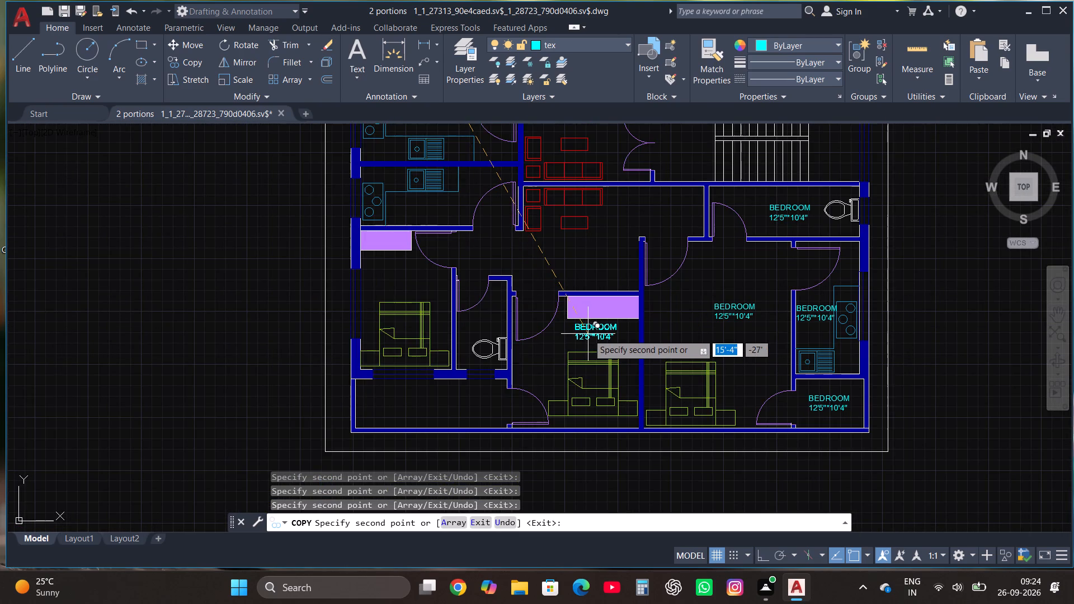
left_click(588, 334)
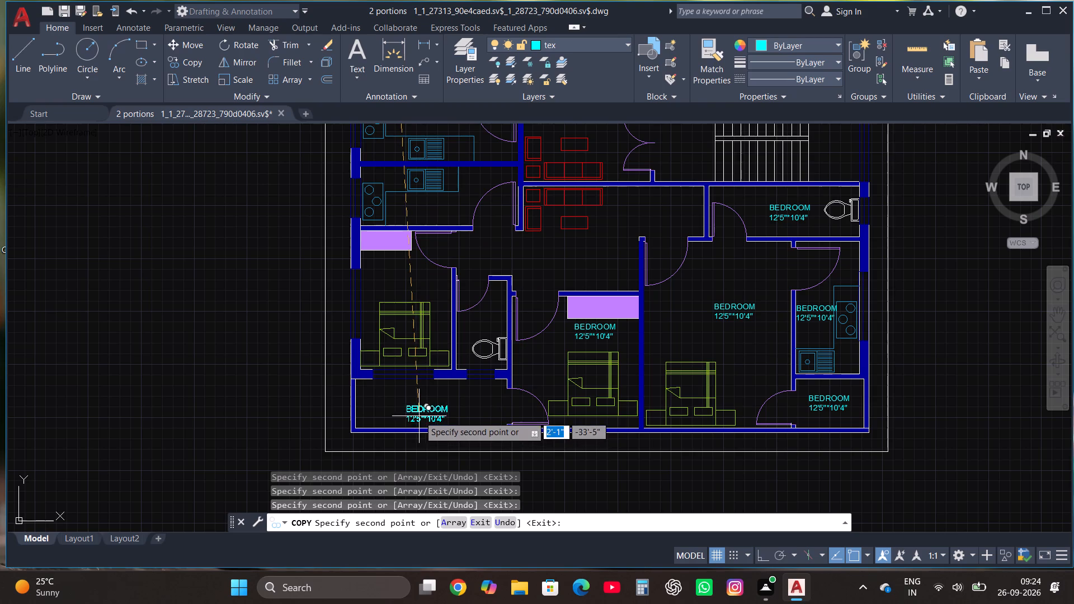
left_click(418, 414)
scroll(460, 330, "up", 3)
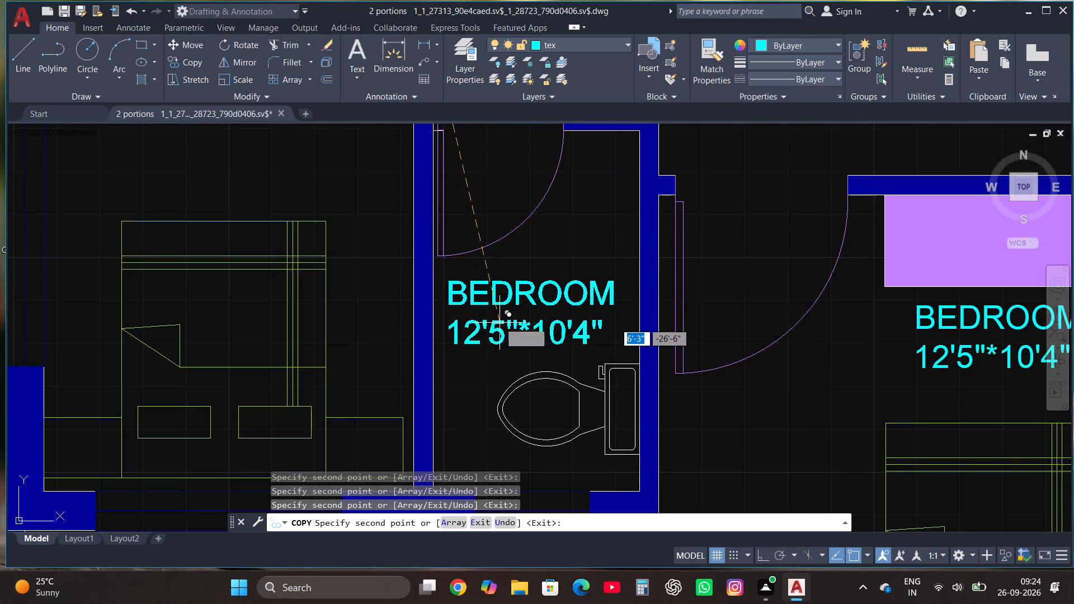
left_click(500, 323)
scroll(668, 354, "down", 1)
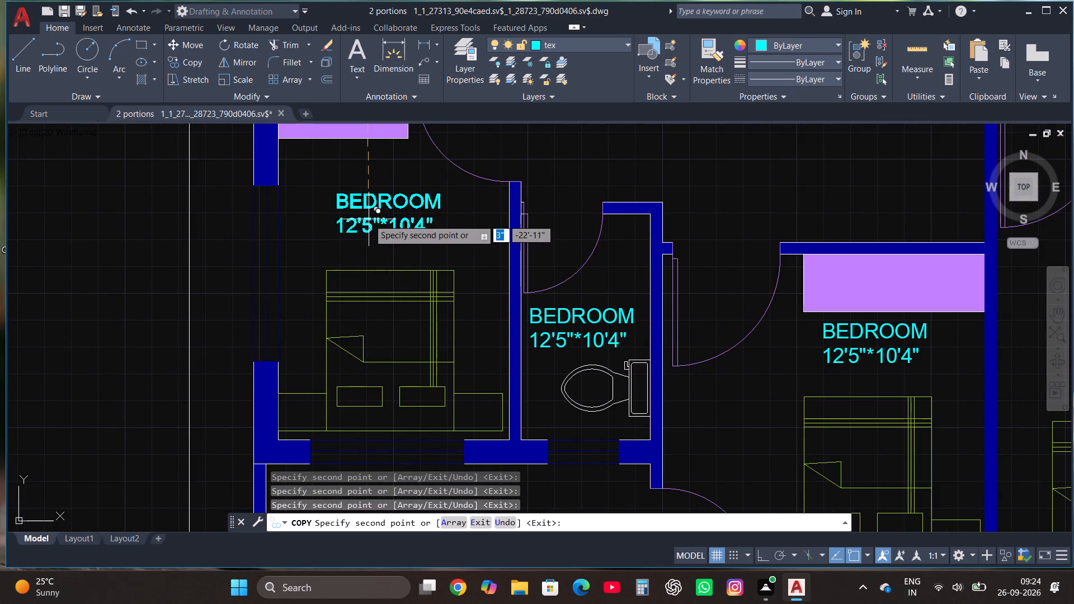
left_click(369, 219)
Place label copies in the lower portion's left kitchen, below its counter, and in the living area below the red sofas.
scroll(515, 376, "down", 3)
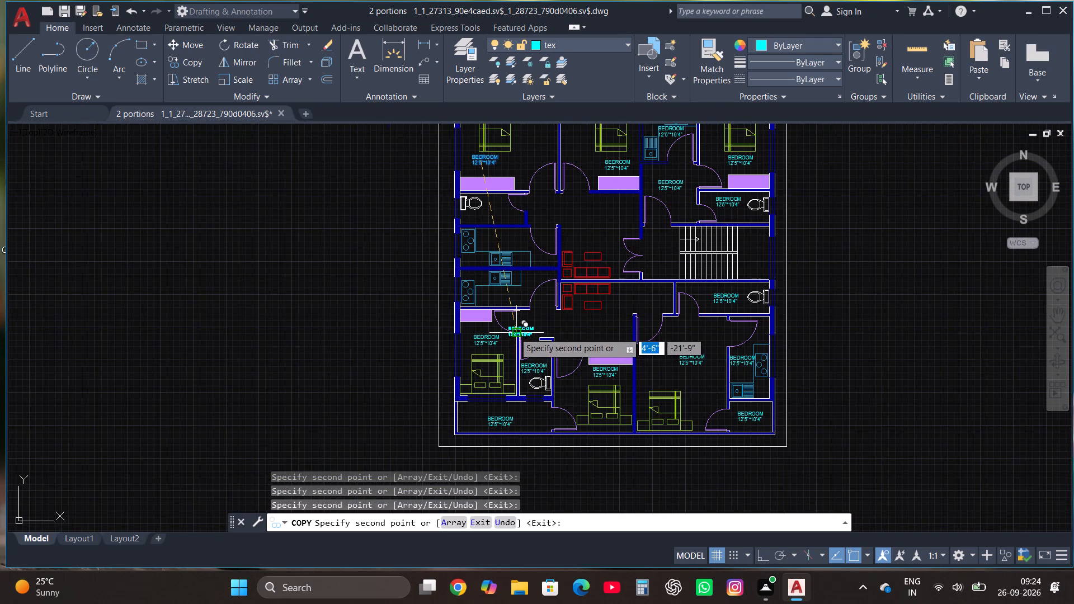
scroll(466, 284, "up", 2)
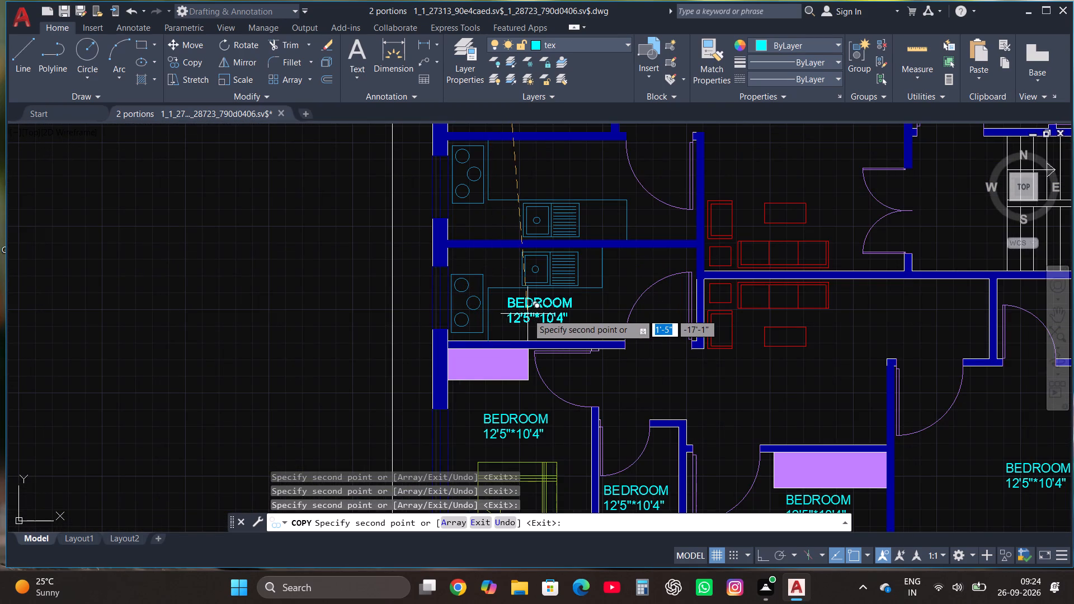
left_click(527, 314)
scroll(488, 352, "down", 1)
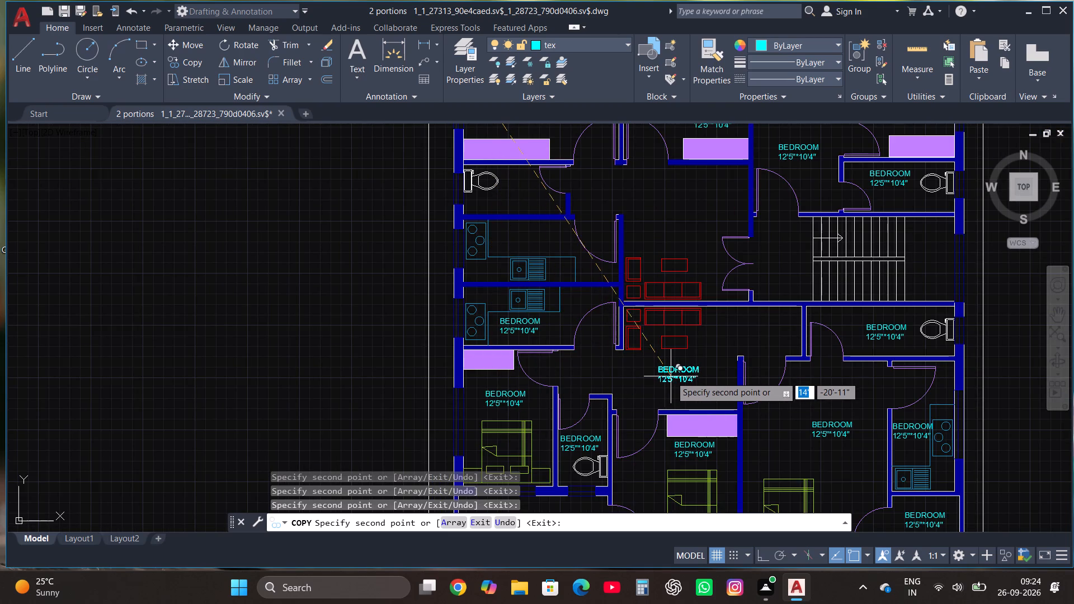
left_click(667, 372)
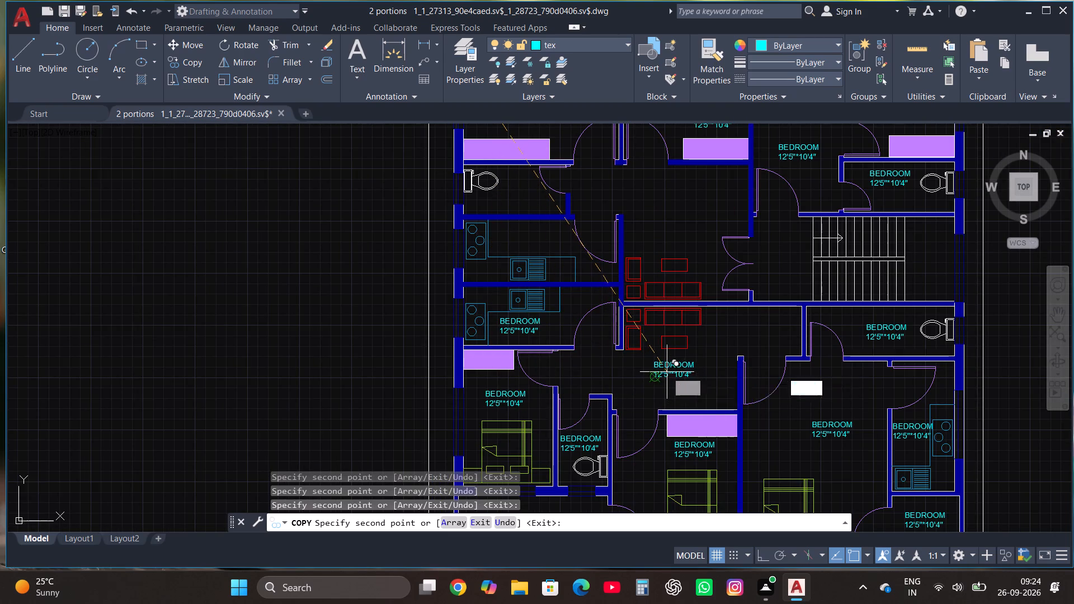
Place label copies in the upper portion's left kitchen, living area and left toilet, and end the copying.
scroll(633, 411, "down", 1)
scroll(554, 324, "up", 1)
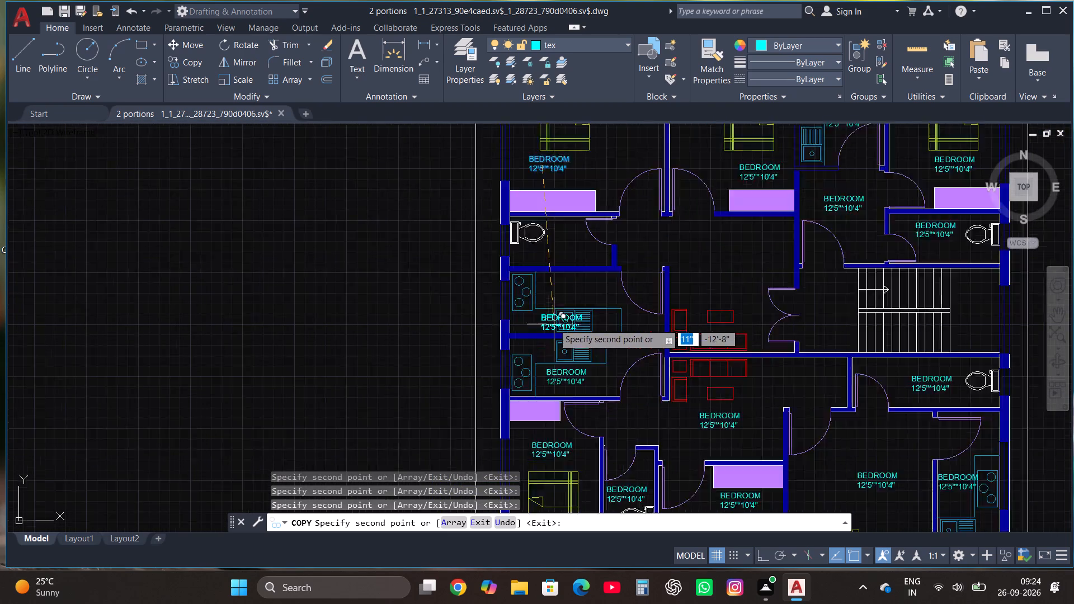
scroll(553, 323, "up", 2)
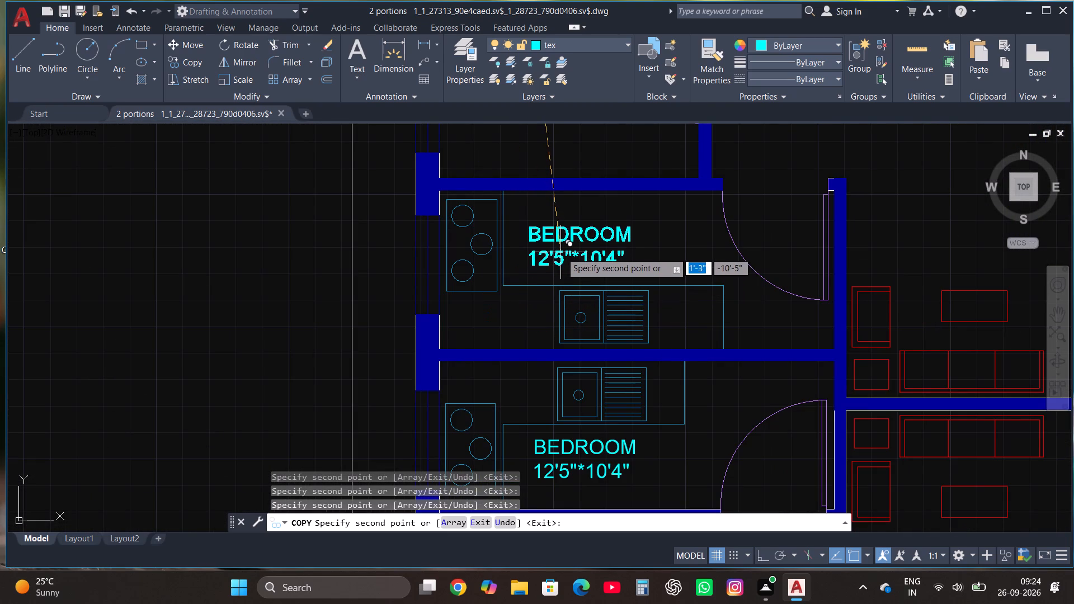
left_click(561, 252)
scroll(558, 323, "down", 2)
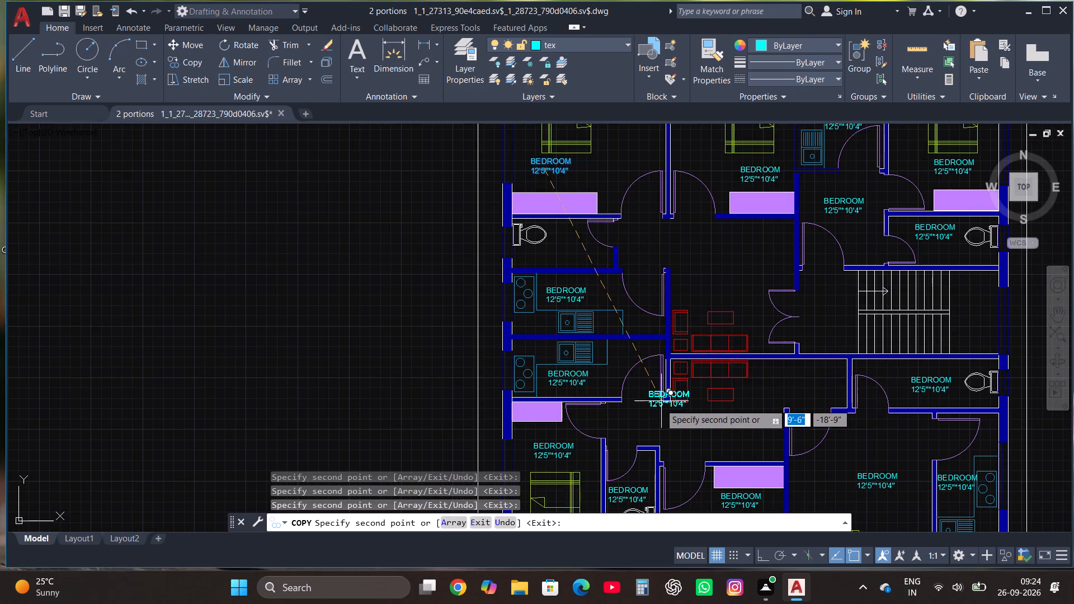
scroll(659, 405, "down", 1)
scroll(687, 315, "up", 2)
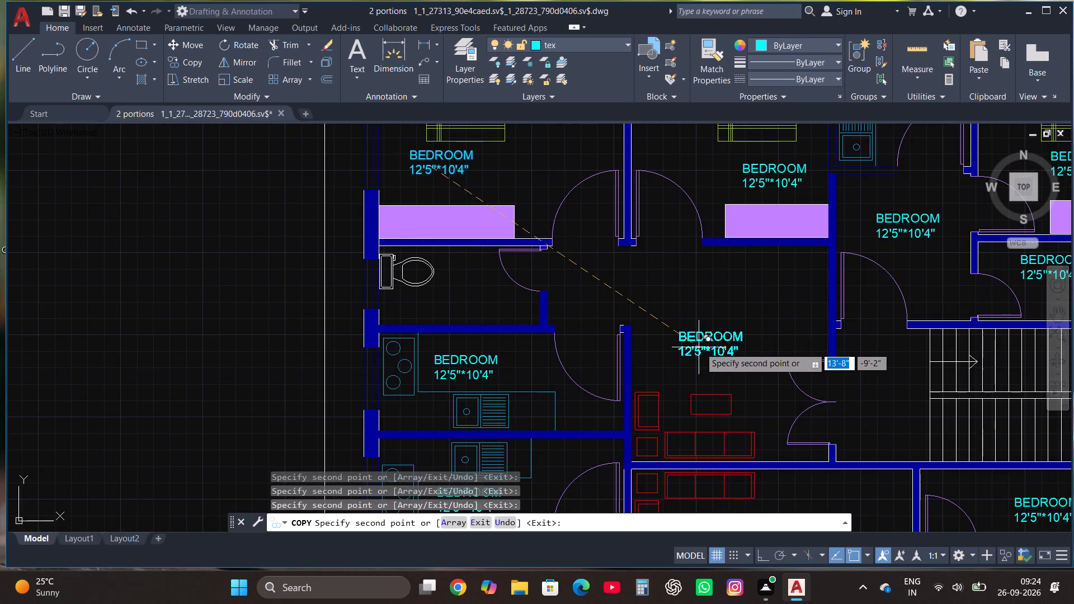
left_click(700, 347)
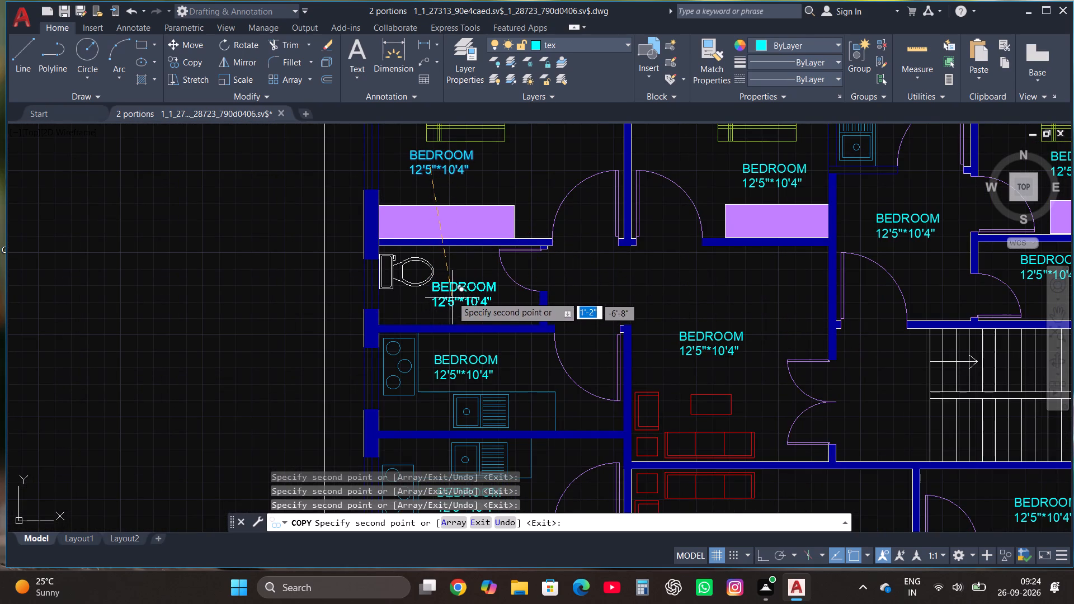
left_click(453, 296)
scroll(474, 353, "down", 1)
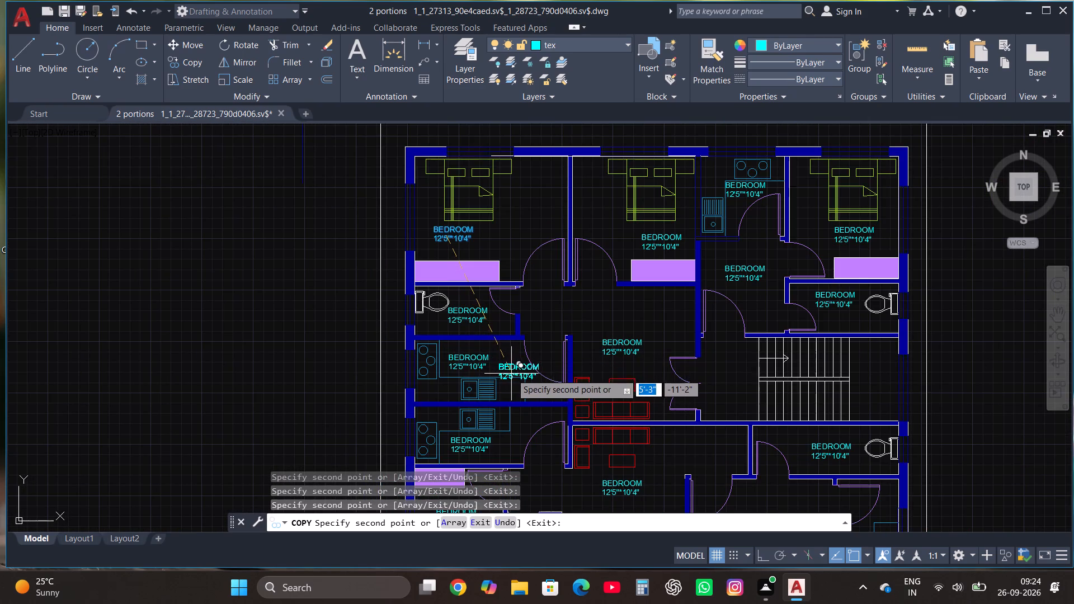
scroll(624, 233, "down", 1)
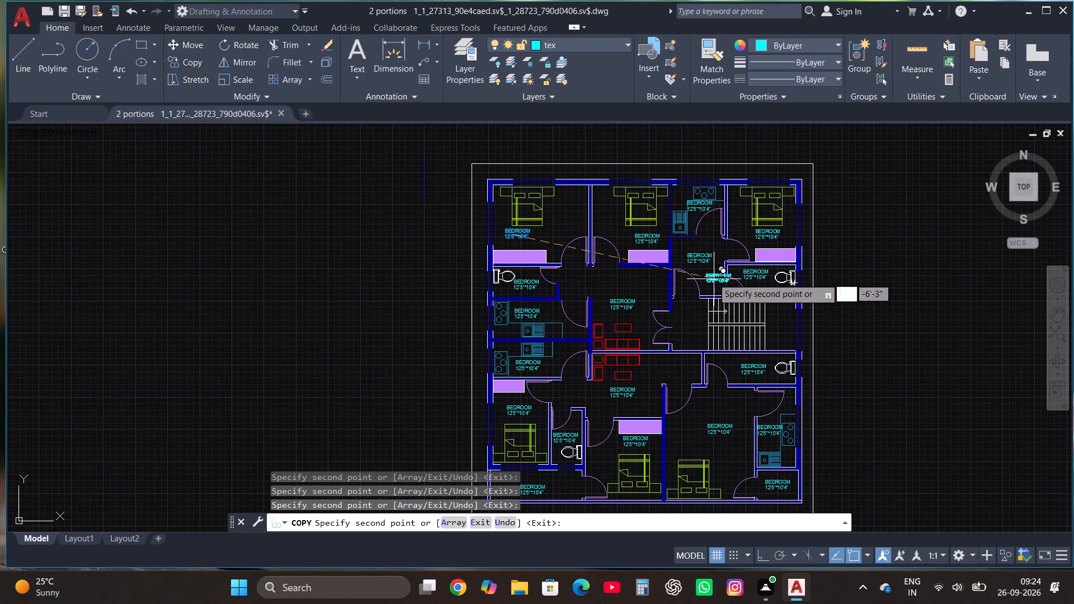
key("Escape")
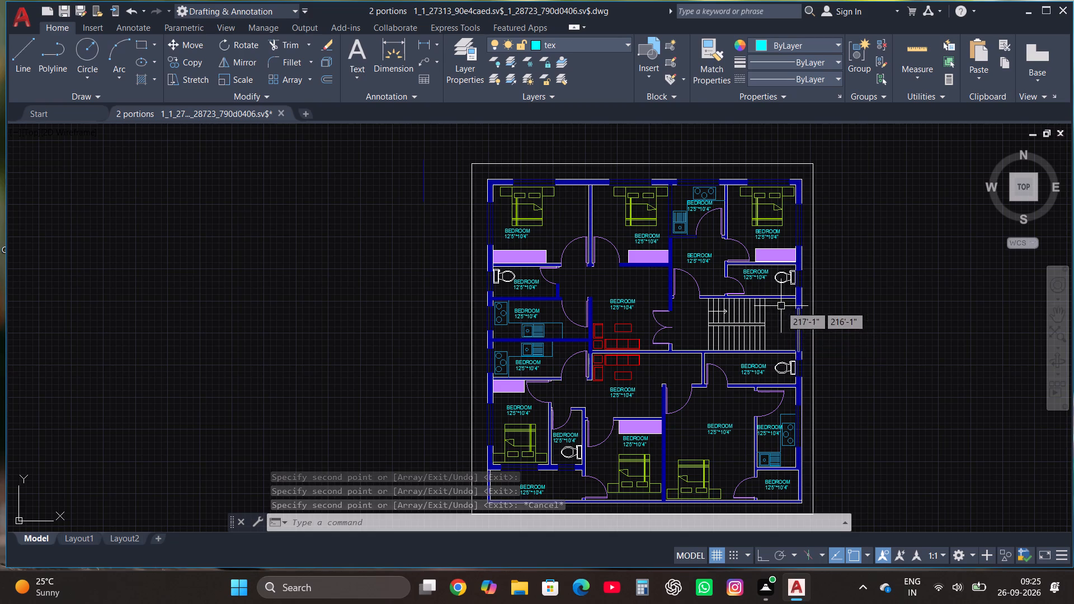
Change the dimension line of the upper middle bedroom's label to 10'*10'5".
scroll(620, 224, "up", 1)
scroll(698, 244, "up", 1)
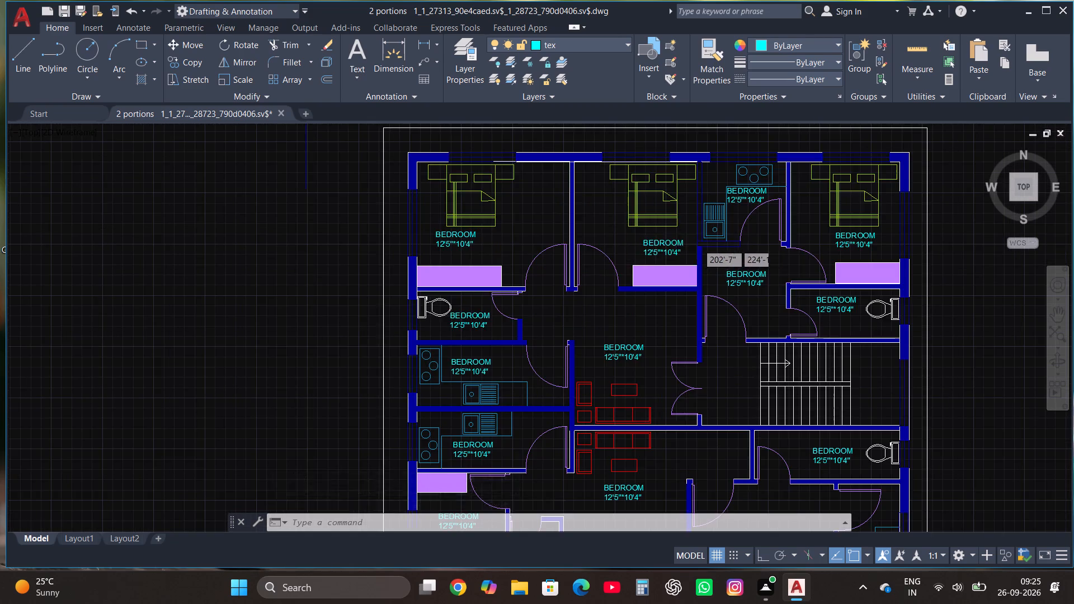
scroll(698, 243, "up", 2)
left_click(590, 238)
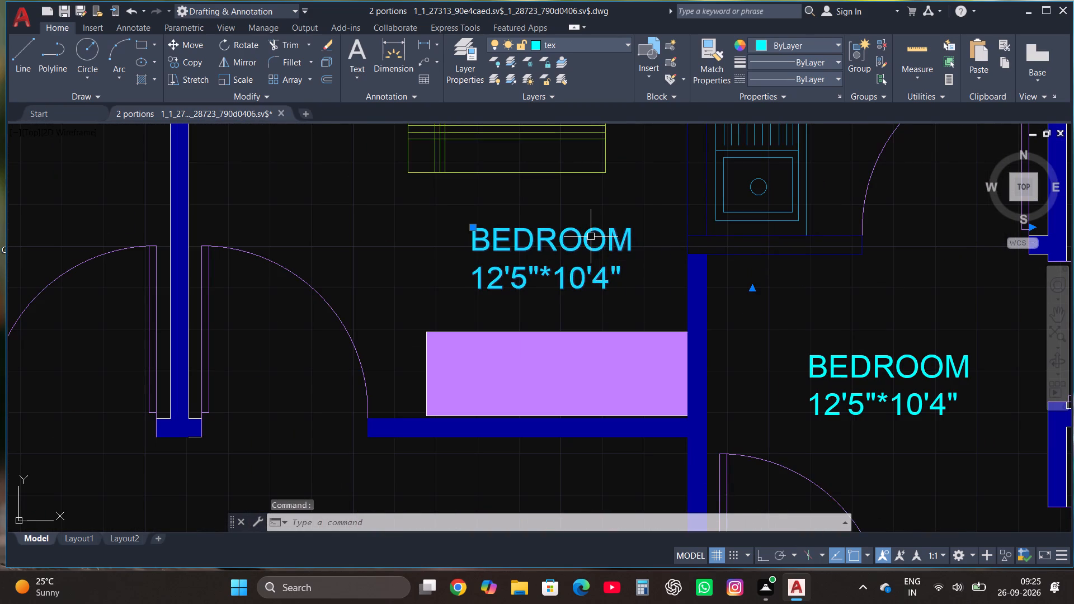
right_click(591, 237)
left_click(646, 234)
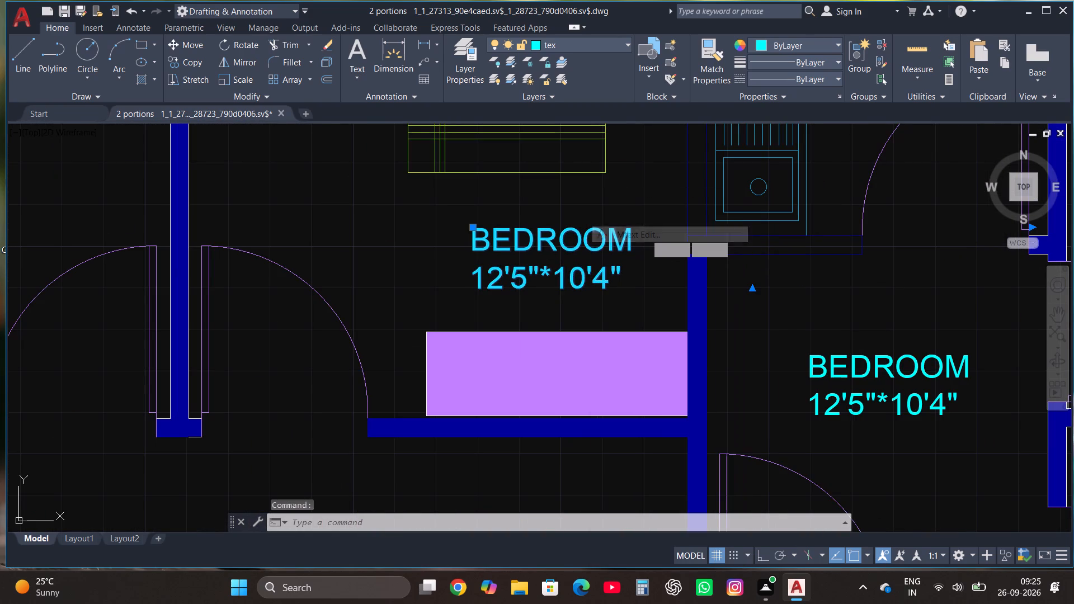
left_click(620, 284)
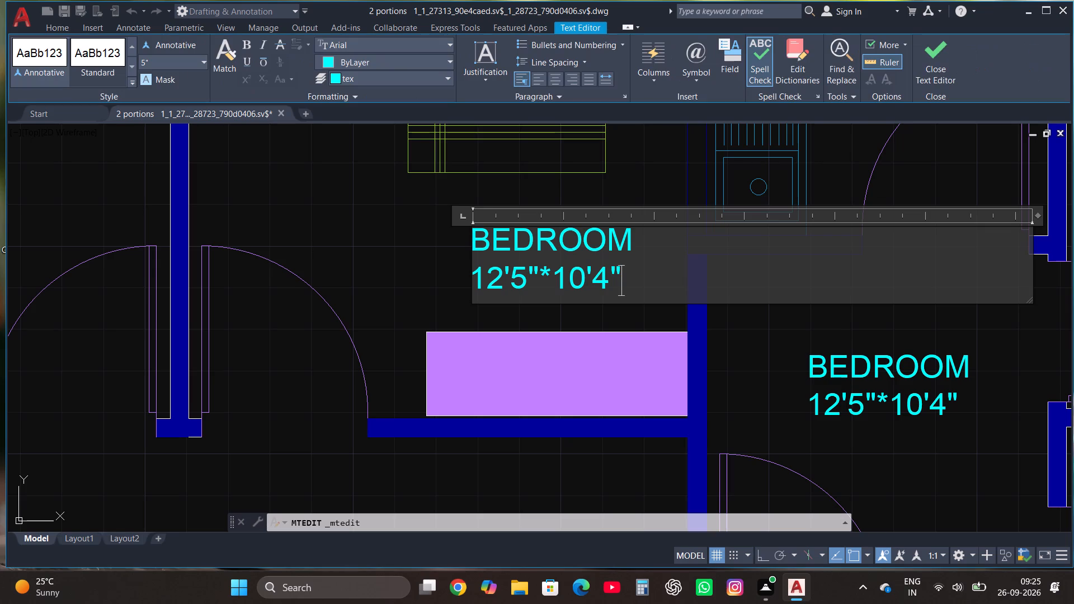
key("BackSpace")
key("BackSpace")
key("BackSpace")
key("BackSpace")
key("BackSpace")
key("BackSpace")
key("BackSpace")
key("BackSpace")
key("BackSpace")
key("BackSpace")
key("0")
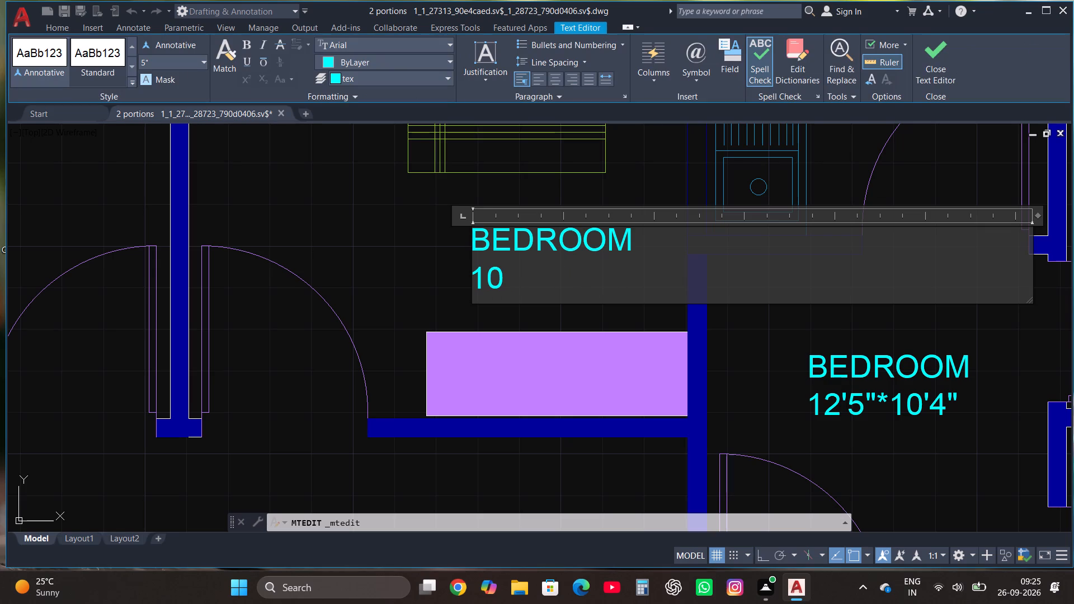
key("apostrophe")
type("*10'5\"")
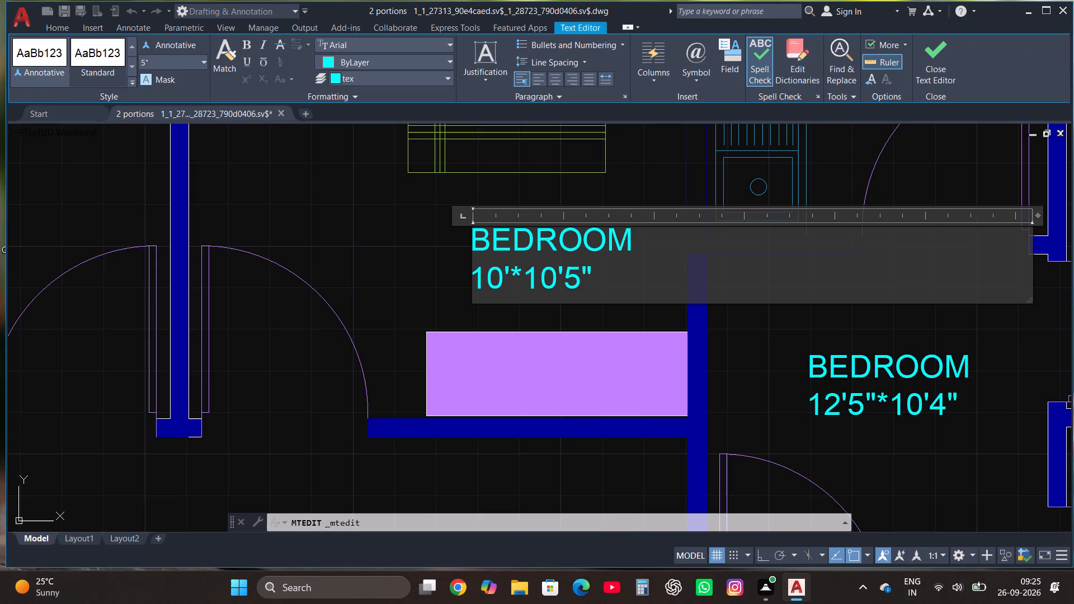
left_click(935, 44)
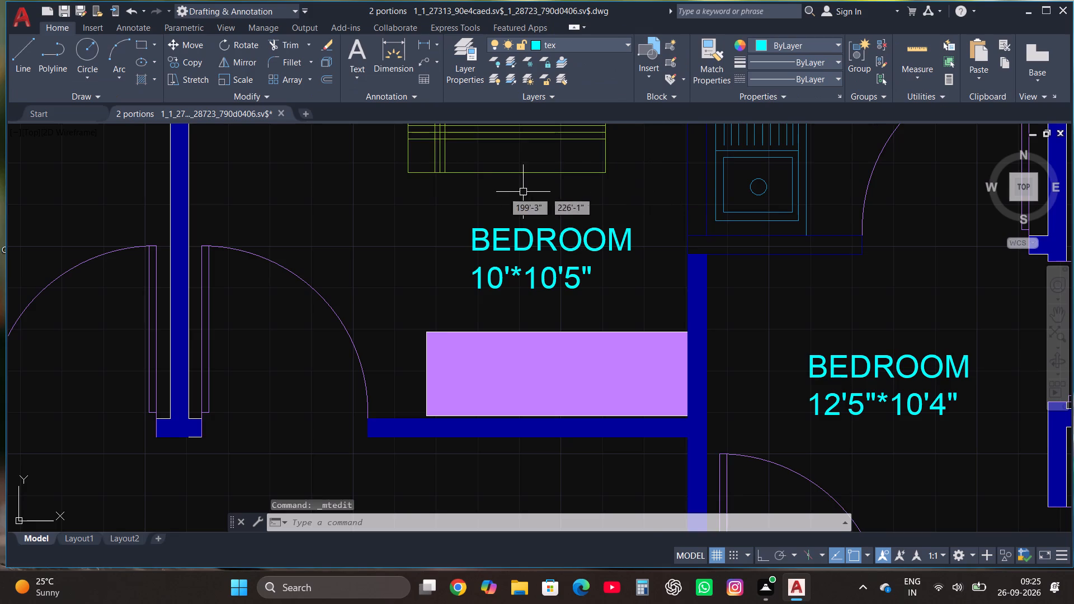
Replace the label text in the upper kitchen beside that bedroom with KITCHEN and 6'10"*6'6" on two lines.
scroll(490, 210, "down", 3)
scroll(580, 178, "up", 4)
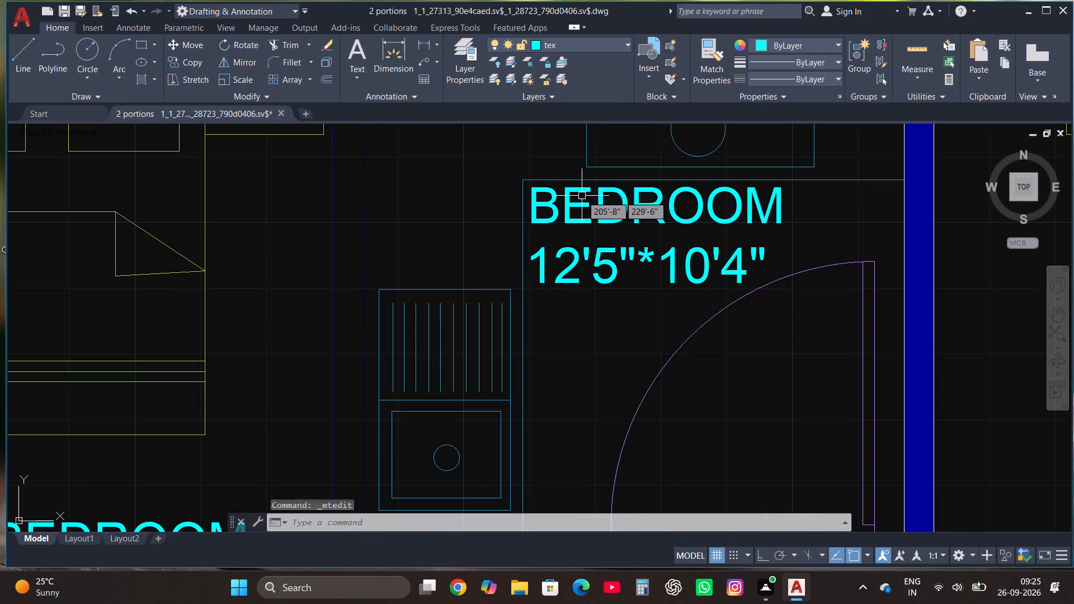
left_click(582, 200)
right_click(582, 200)
left_click(636, 234)
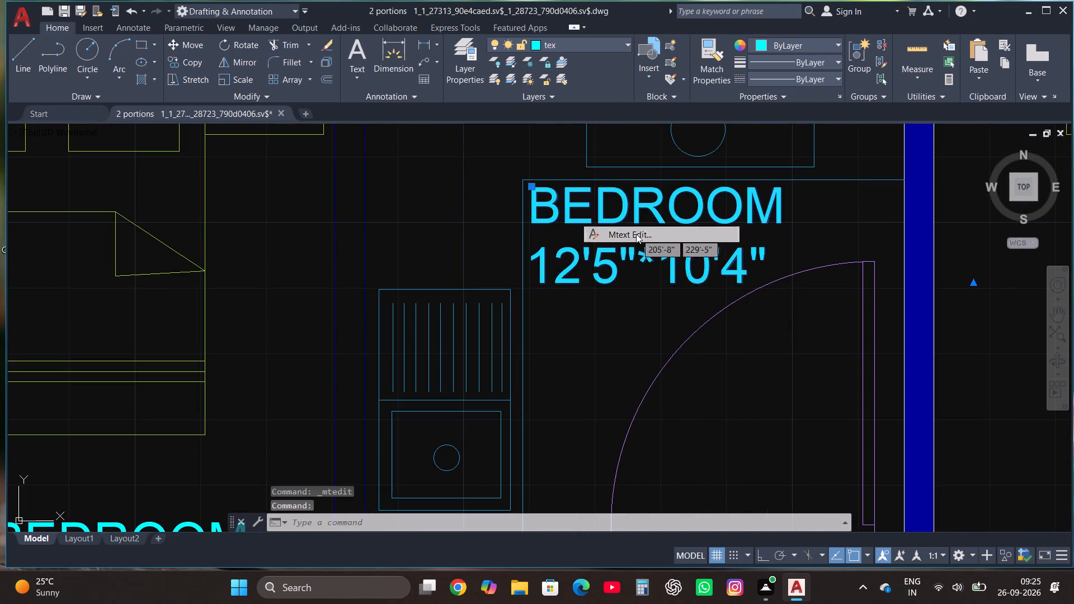
left_click(779, 265)
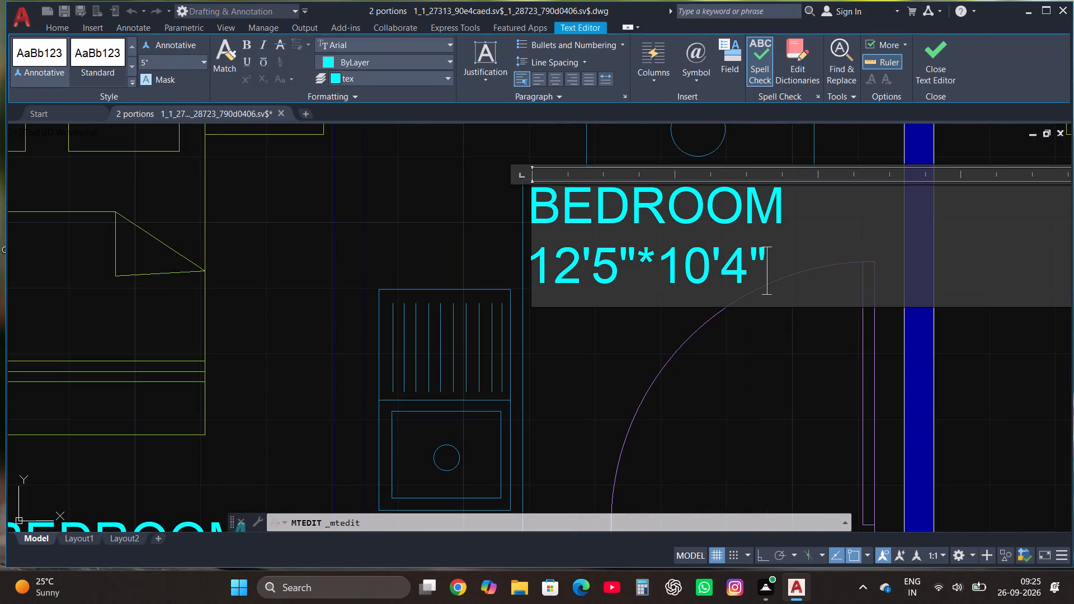
key("backslash")
key("BackSpace")
key("BackSpace")
key("BackSpace")
key("BackSpace")
key("BackSpace")
key("BackSpace")
key("BackSpace")
key("BackSpace")
key("BackSpace")
key("BackSpace")
key("BackSpace")
key("BackSpace")
key("BackSpace")
key("BackSpace")
key("BackSpace")
key("BackSpace")
key("BackSpace")
key("BackSpace")
key("BackSpace")
key("BackSpace")
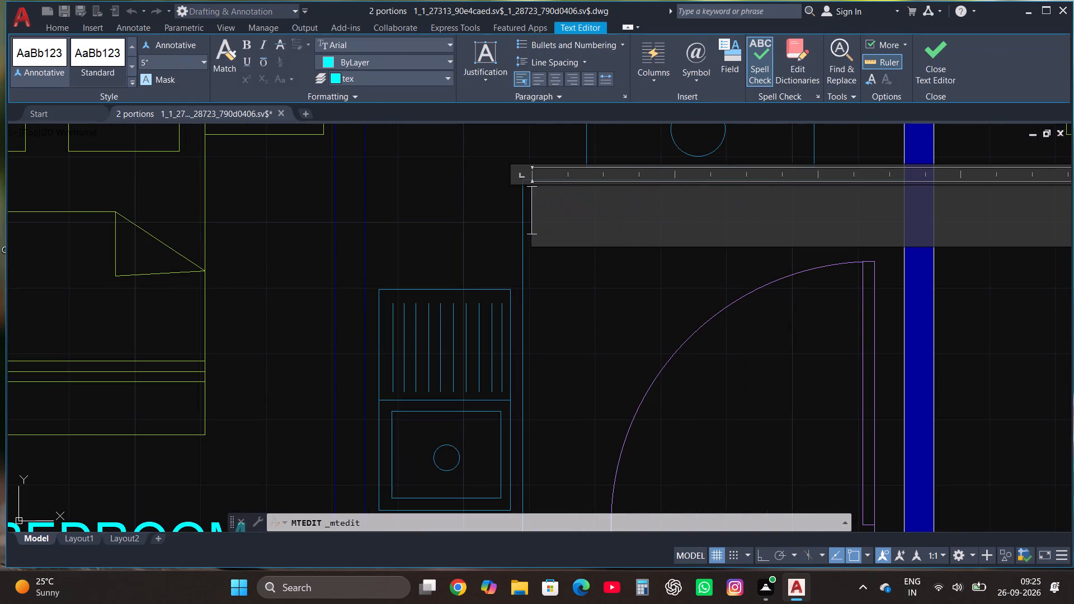
type("KITCHEN")
key("Return")
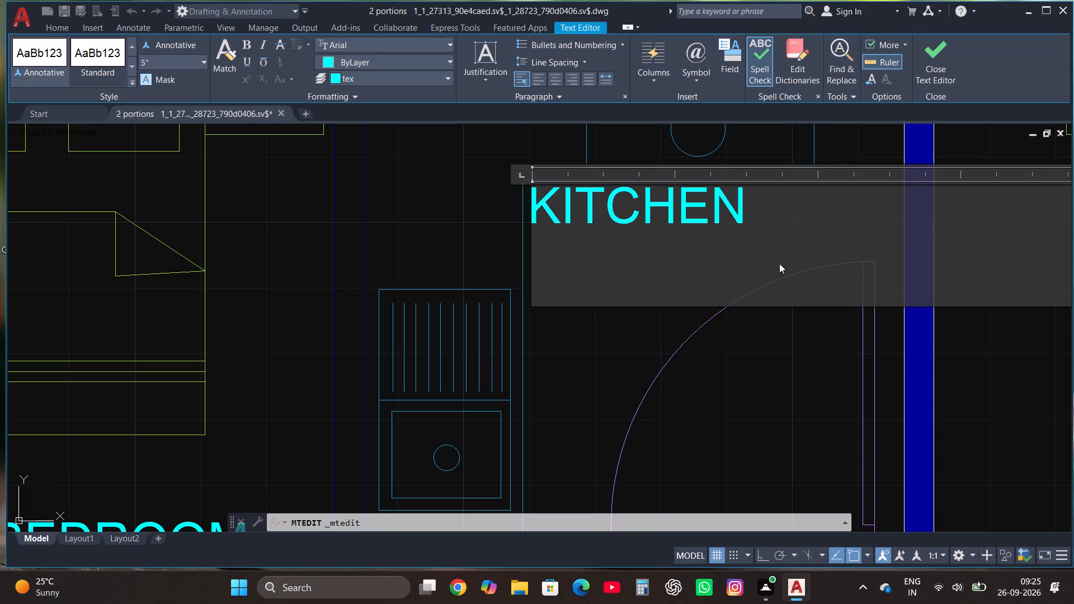
type("6'10\"*")
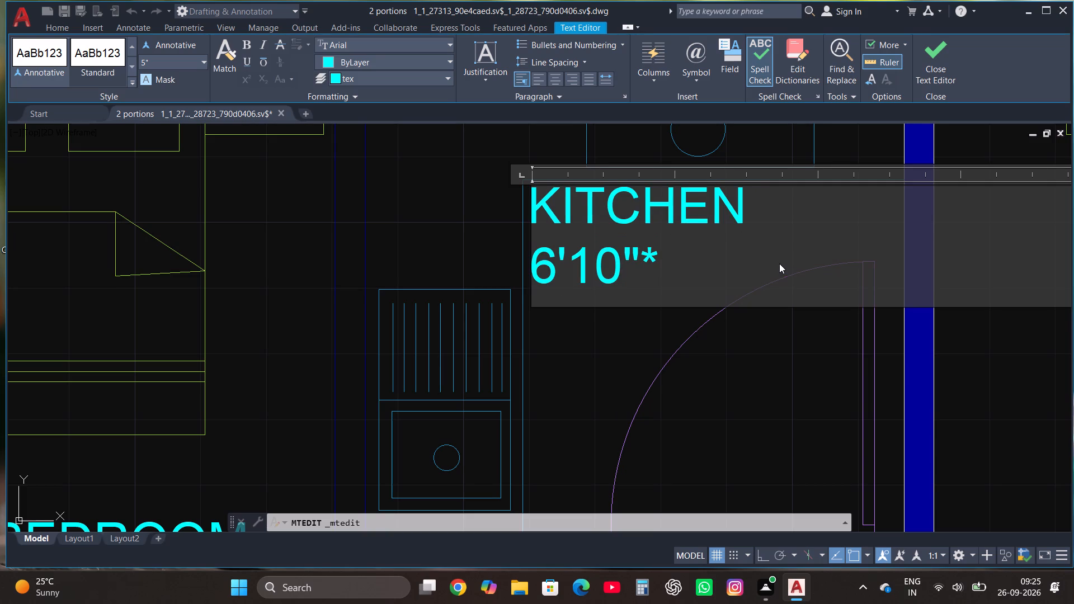
type("6'6\"")
left_click(938, 56)
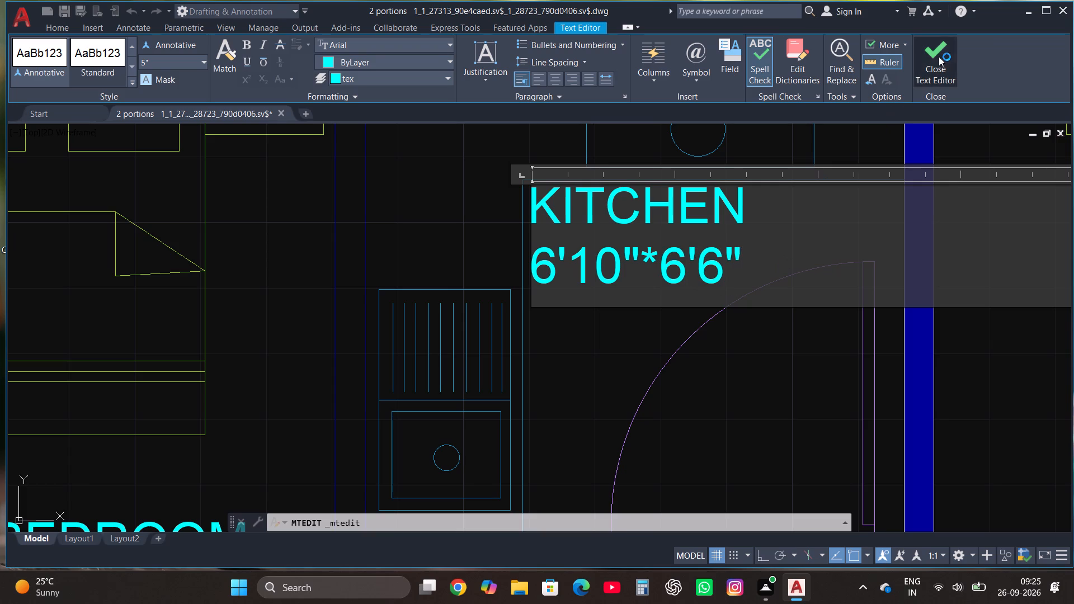
Replace the label text in the room just below the upper kitchen with DRAWING and 6'10"*7' on two lines.
scroll(536, 229, "down", 3)
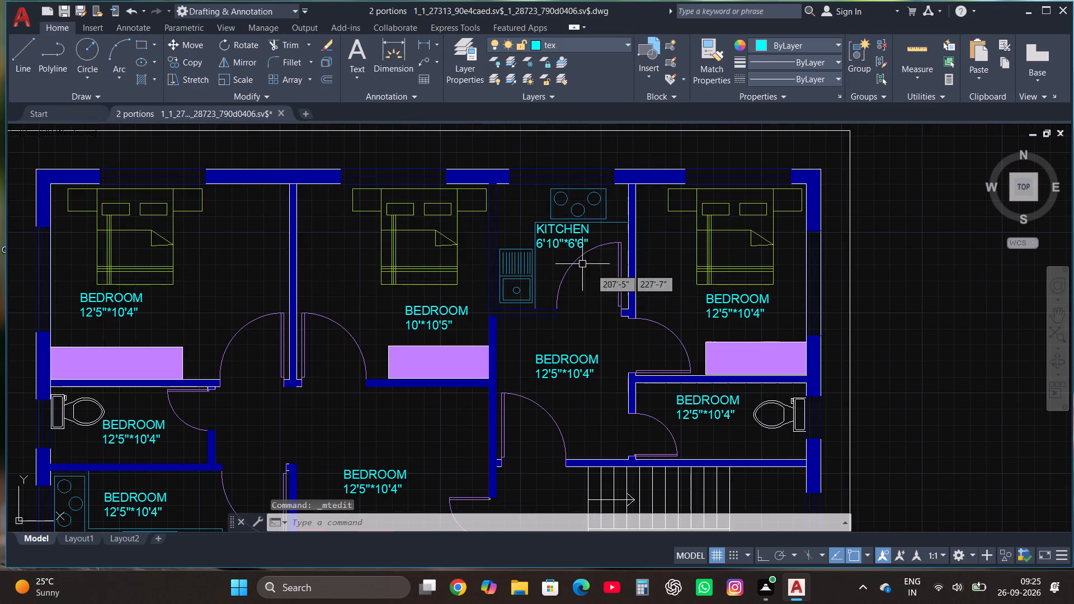
scroll(591, 362, "up", 1)
left_click(539, 362)
right_click(539, 362)
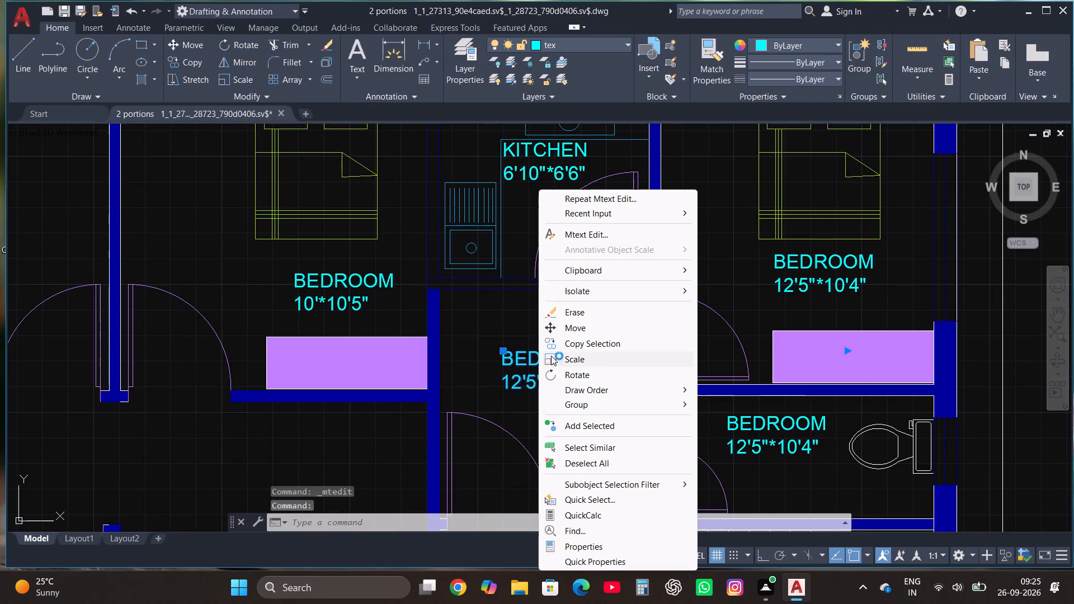
left_click(587, 237)
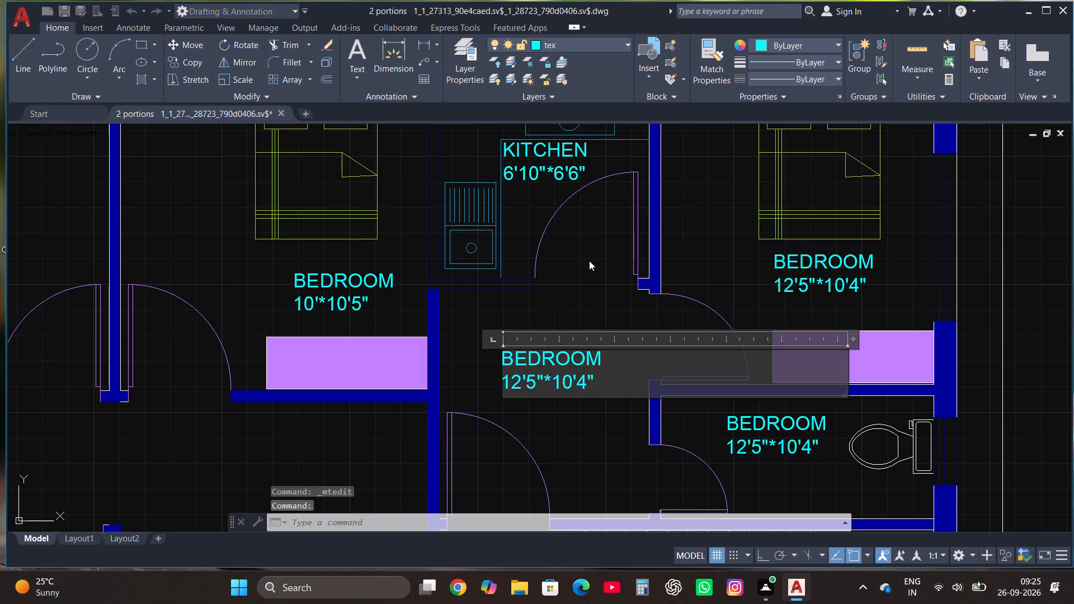
left_click(609, 376)
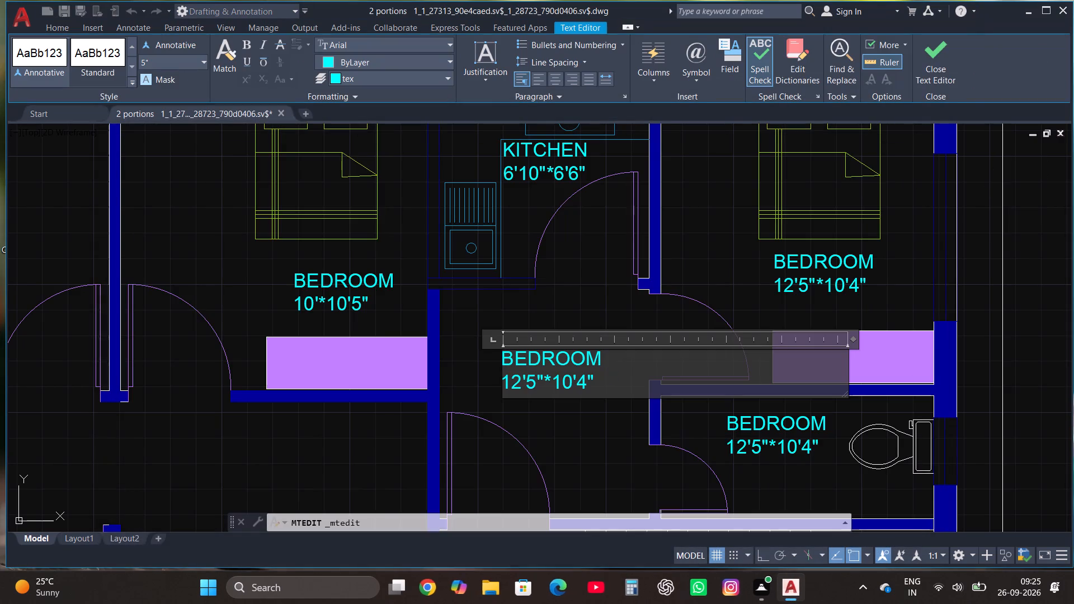
left_click(599, 386)
key("BackSpace")
key("BackSpace")
key("BackSpace")
key("BackSpace")
key("BackSpace")
key("BackSpace")
key("BackSpace")
key("BackSpace")
key("BackSpace")
key("BackSpace")
key("BackSpace")
key("BackSpace")
key("BackSpace")
key("BackSpace")
key("BackSpace")
key("BackSpace")
key("BackSpace")
key("BackSpace")
key("BackSpace")
key("BackSpace")
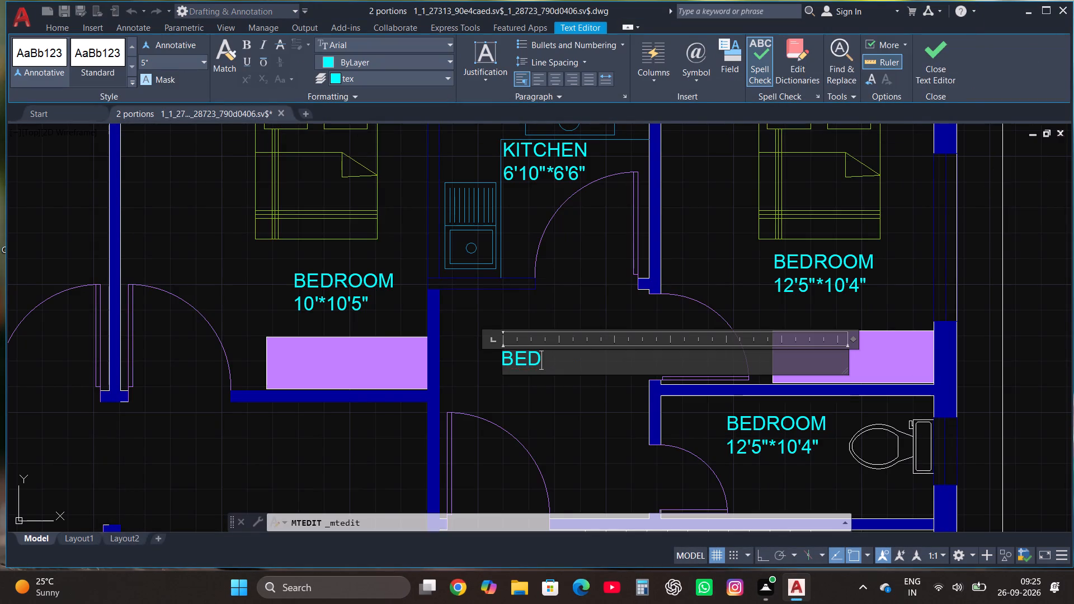
type("DRAWING")
key("Return")
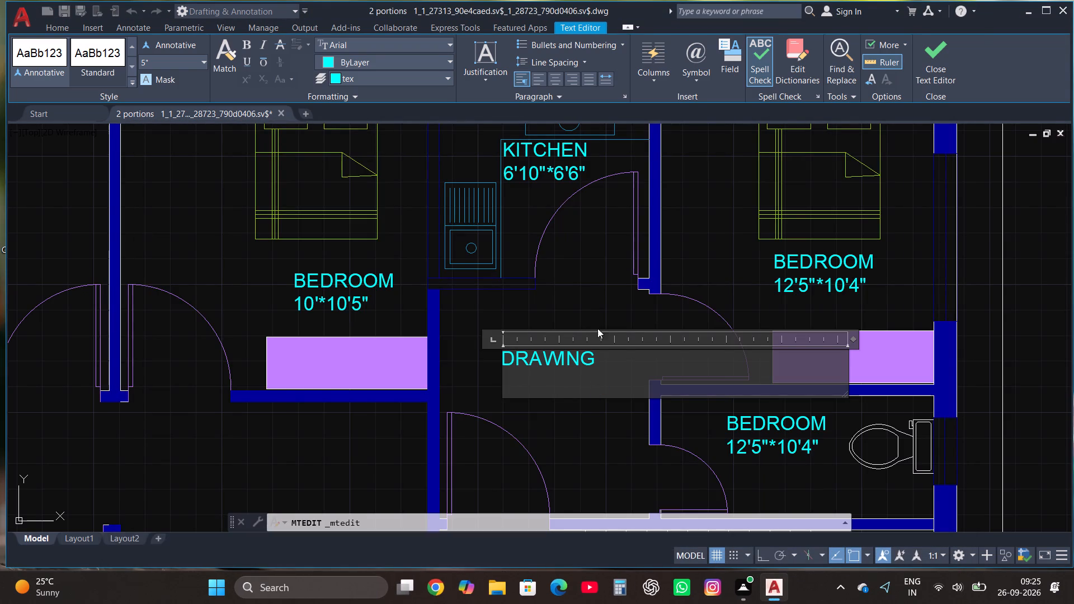
type("6'")
type("10\"*7'")
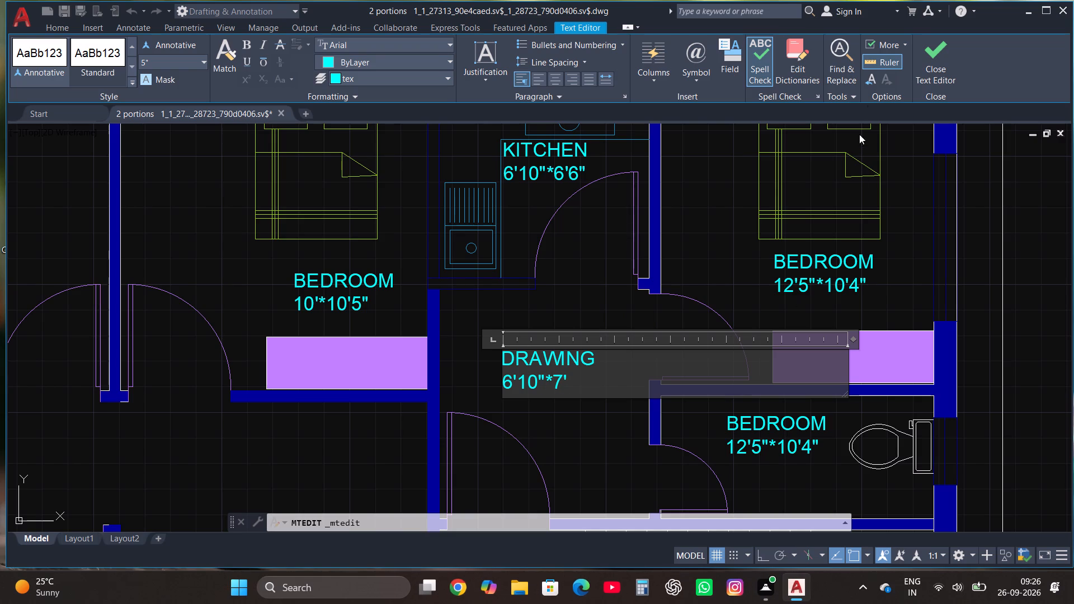
left_click(930, 50)
Change the dimension line of the upper right bedroom's label to 9'*10'4".
scroll(465, 332, "down", 2)
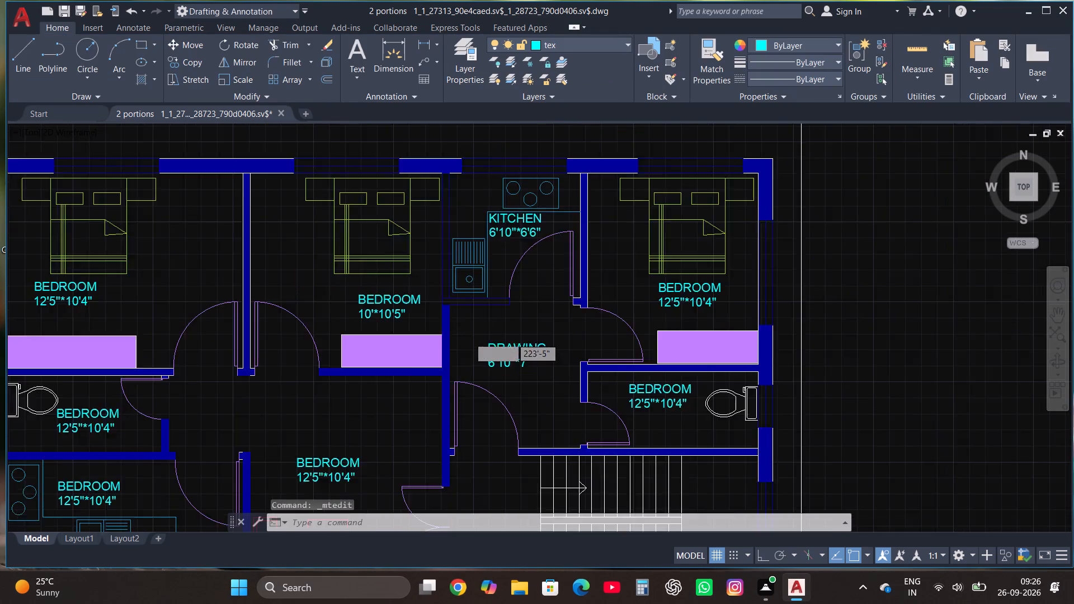
scroll(614, 313, "up", 3)
left_click(575, 292)
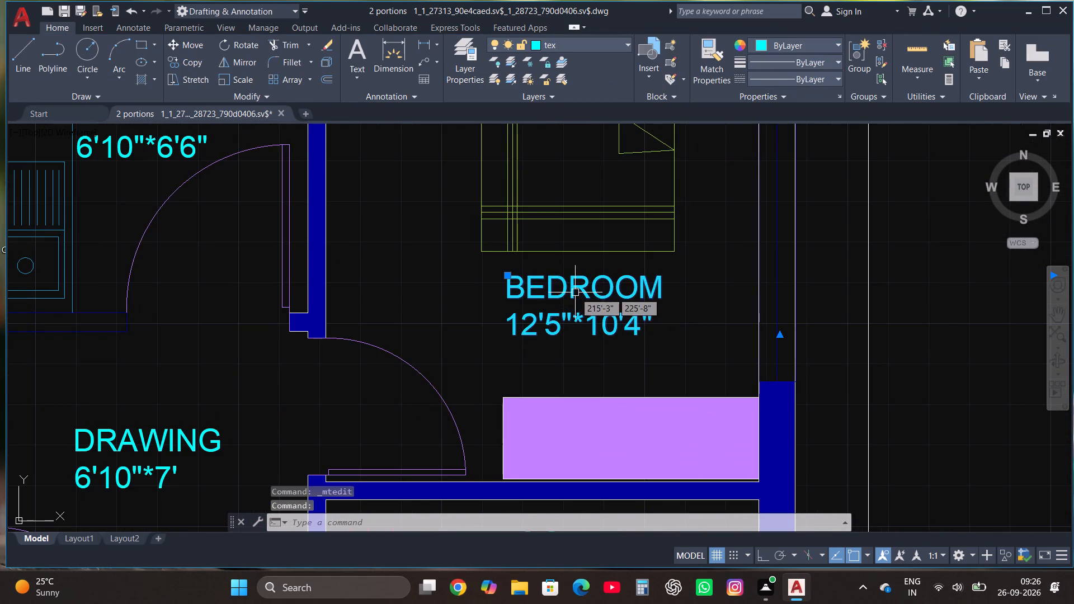
right_click(574, 292)
left_click(635, 233)
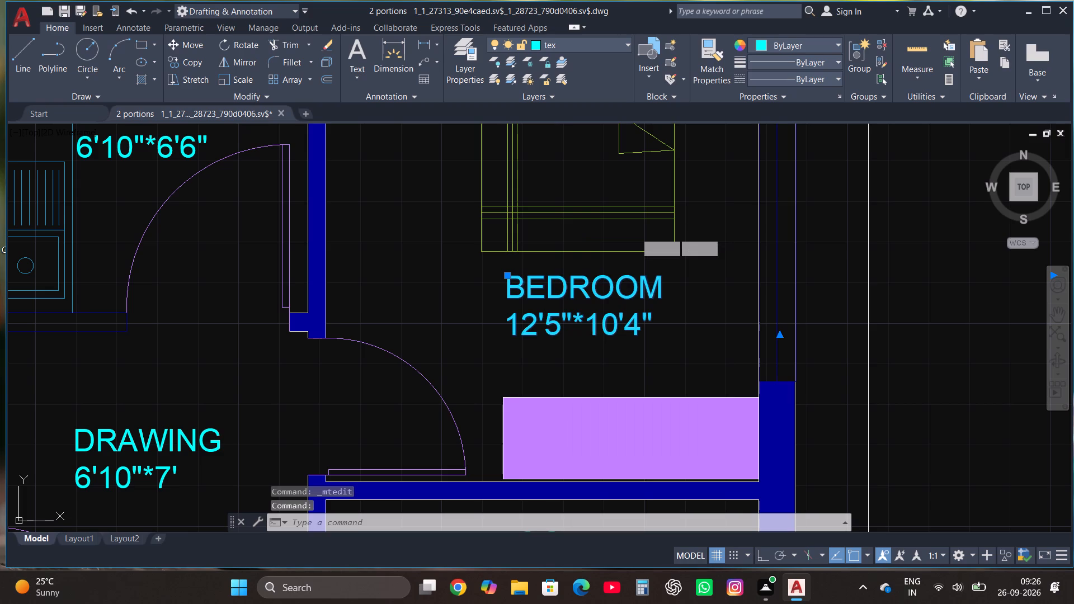
left_click(664, 320)
key("BackSpace")
key("BackSpace")
key("BackSpace")
key("BackSpace")
key("BackSpace")
key("BackSpace")
key("BackSpace")
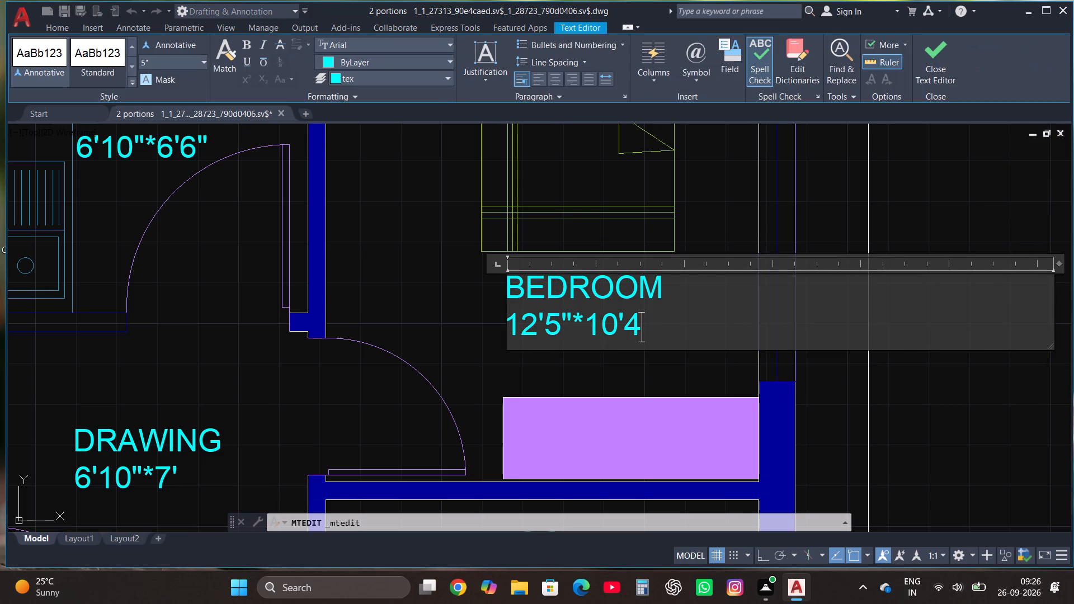
key("BackSpace")
key("BackSpace")
key("BackSpace")
key("BackSpace")
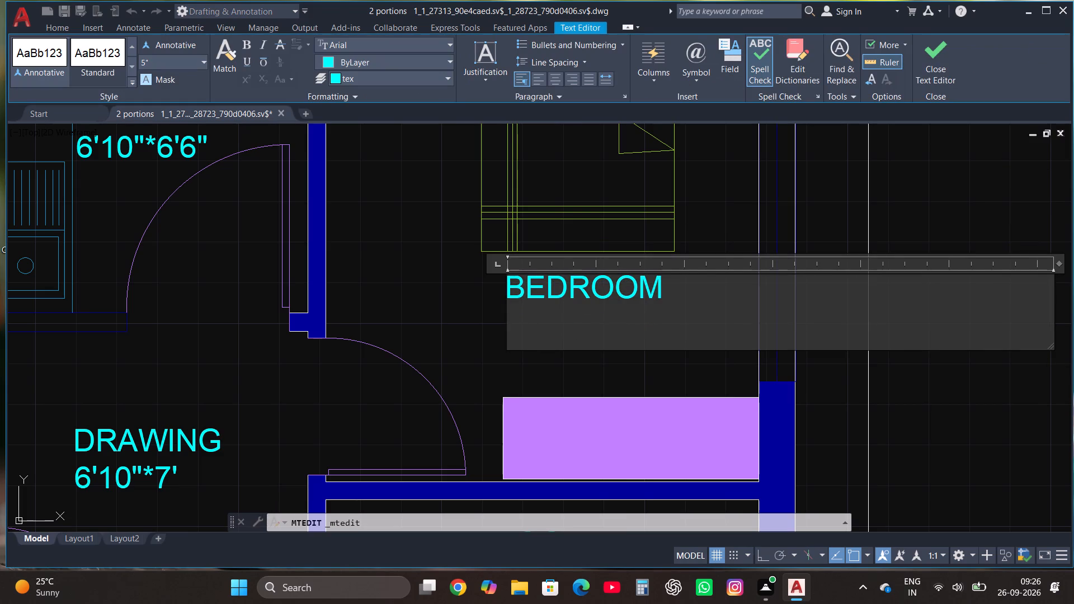
type("9'")
type("*10'4\"")
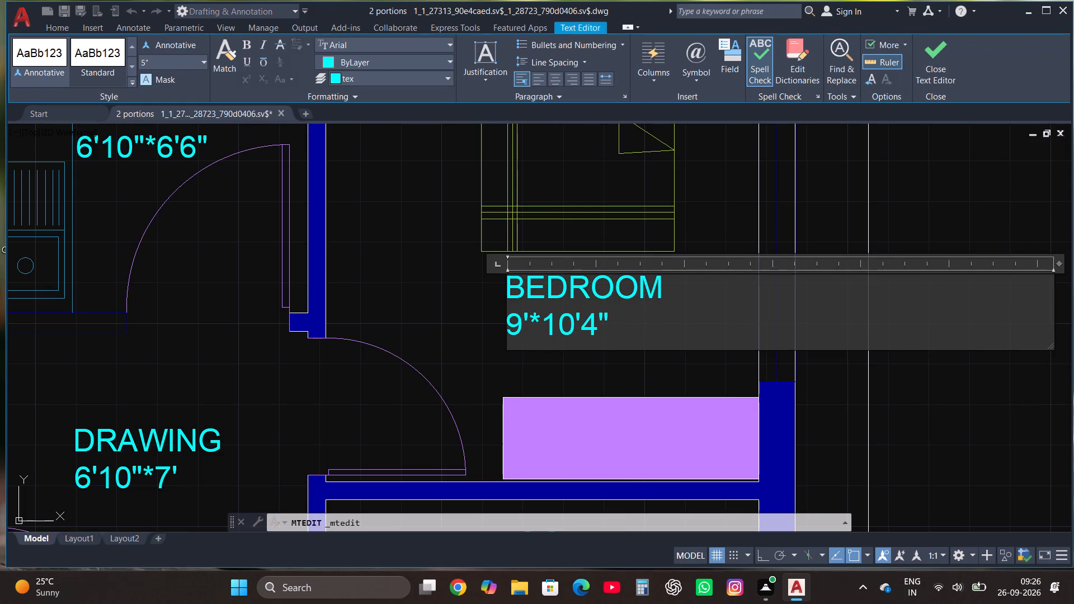
left_click(931, 54)
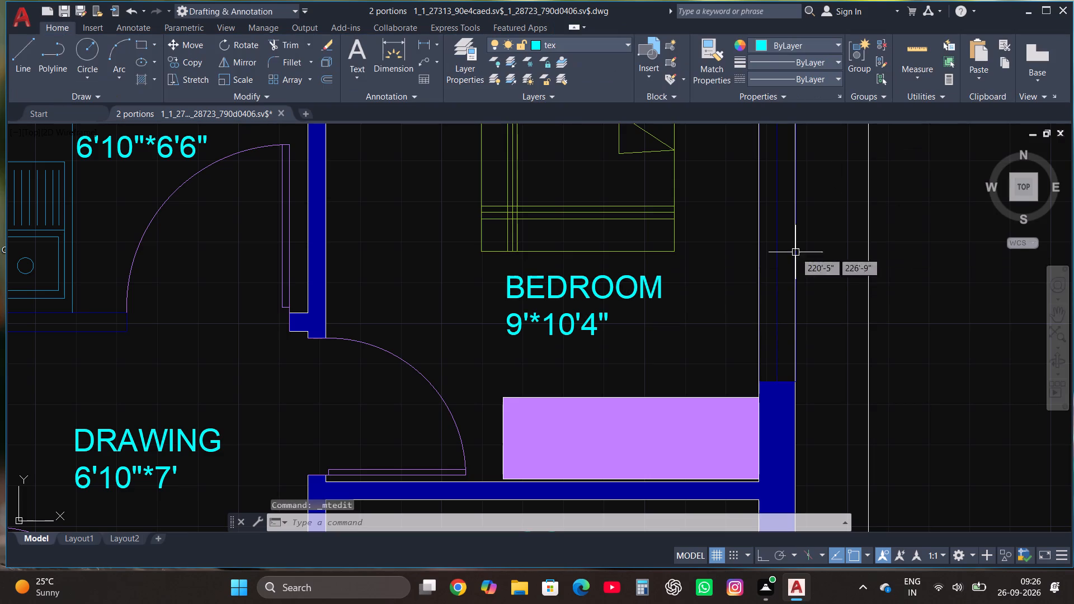
Replace the label text in the toilet below that bedroom with WC+BATH and 9'*4' on two lines.
scroll(660, 228, "down", 1)
scroll(658, 299, "down", 1)
scroll(613, 409, "up", 2)
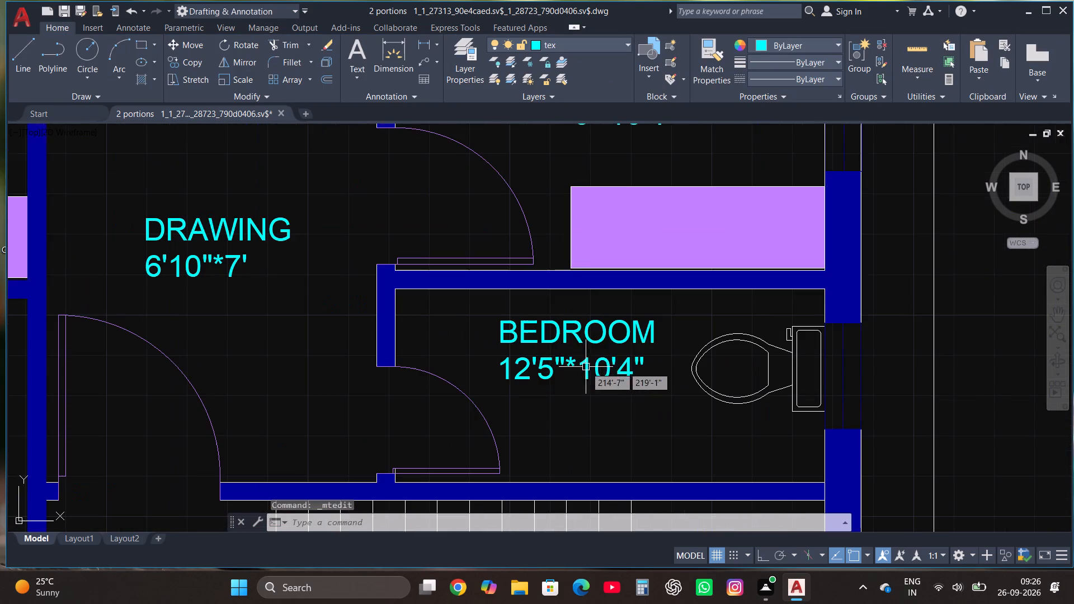
left_click(544, 338)
right_click(543, 338)
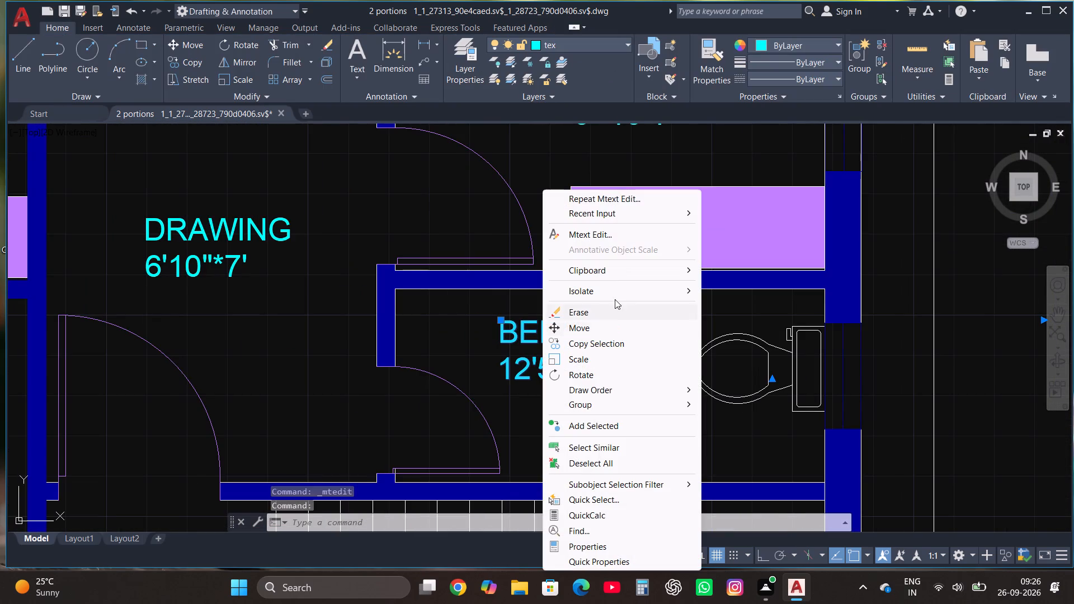
left_click(625, 233)
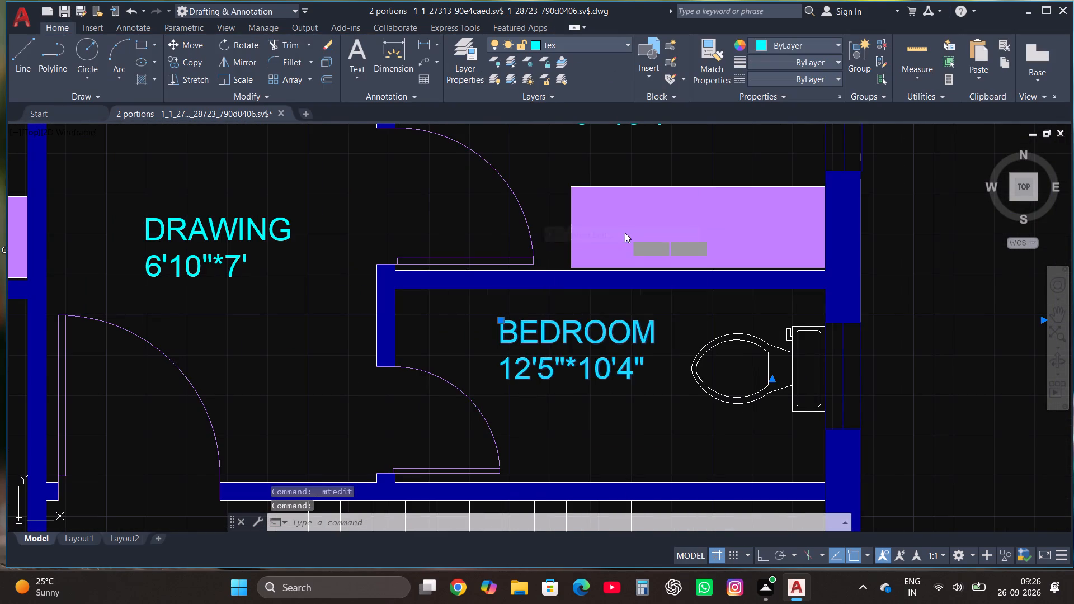
left_click(653, 366)
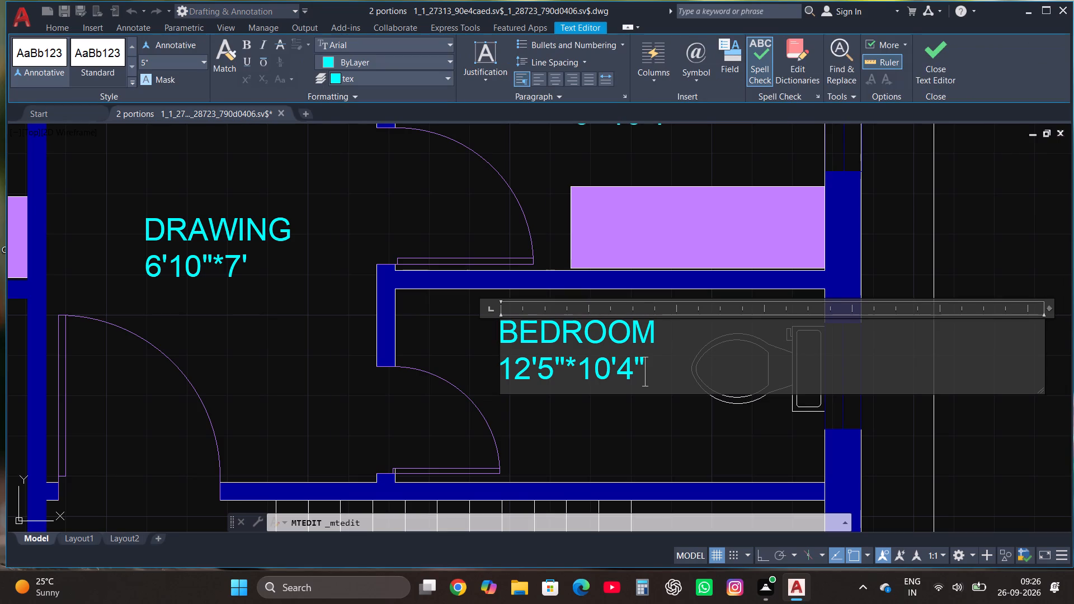
key("BackSpace")
key("BackSpace")
key("BackSpace")
key("BackSpace")
key("BackSpace")
key("BackSpace")
key("BackSpace")
key("BackSpace")
key("BackSpace")
key("BackSpace")
key("BackSpace")
key("BackSpace")
key("BackSpace")
key("BackSpace")
key("BackSpace")
key("BackSpace")
key("BackSpace")
key("BackSpace")
key("BackSpace")
key("BackSpace")
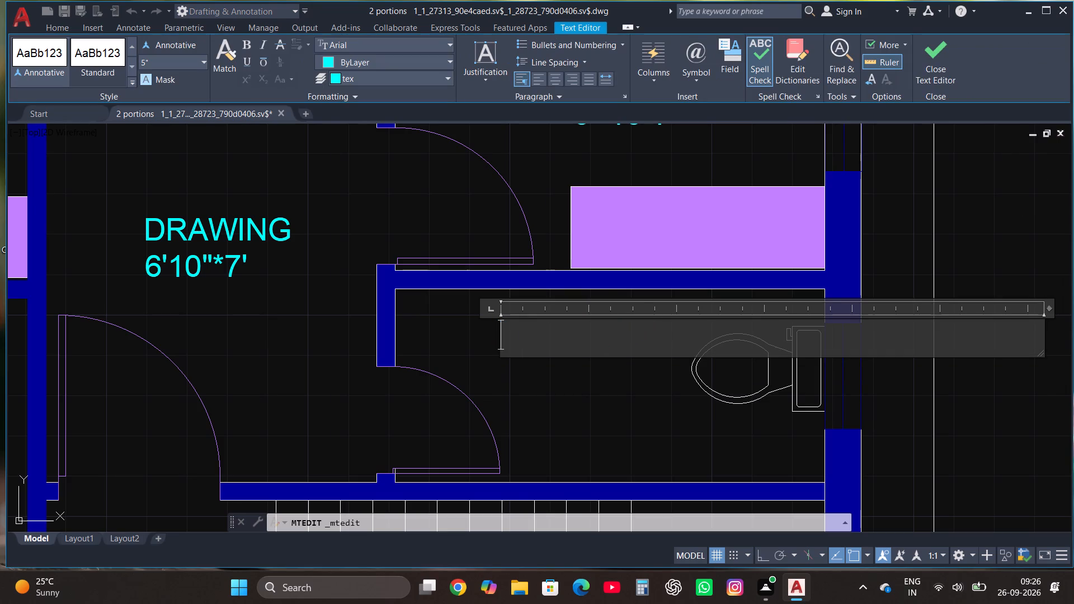
key("w")
key("c")
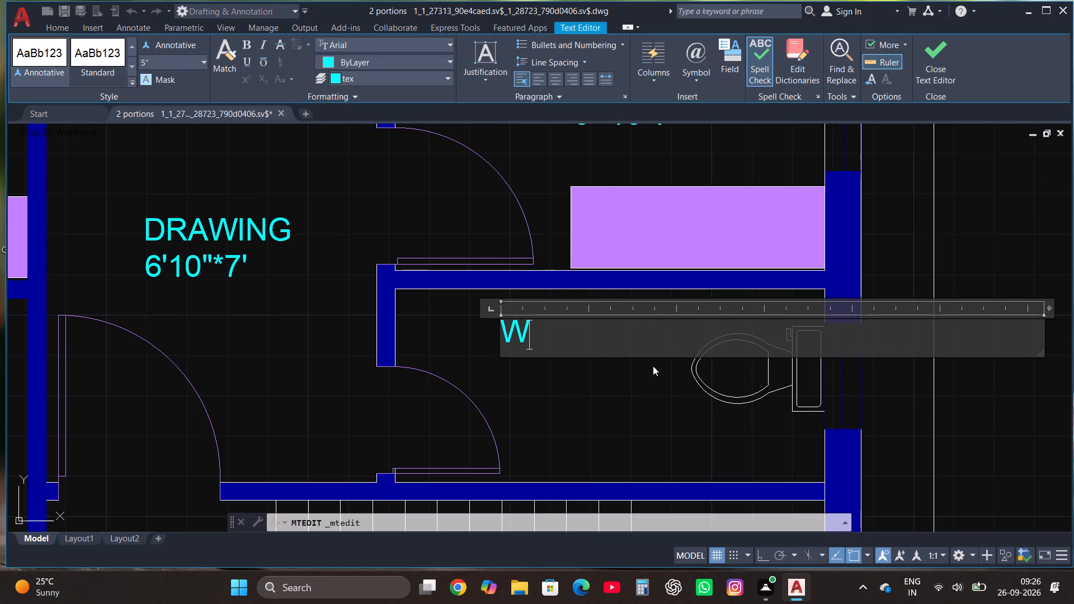
key("equal")
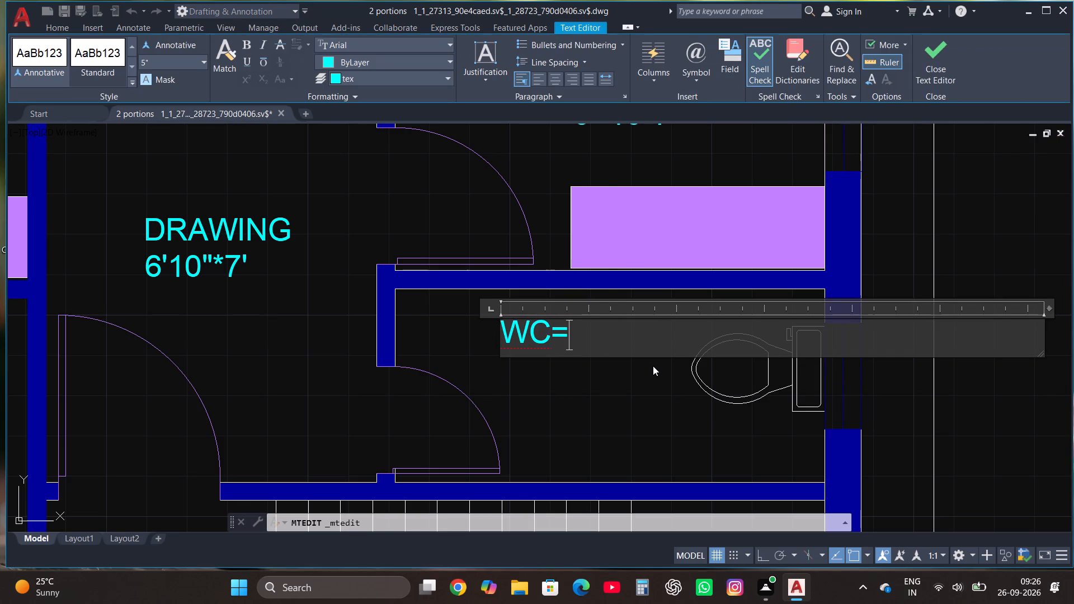
key("Delete")
key("shift+BackSpace")
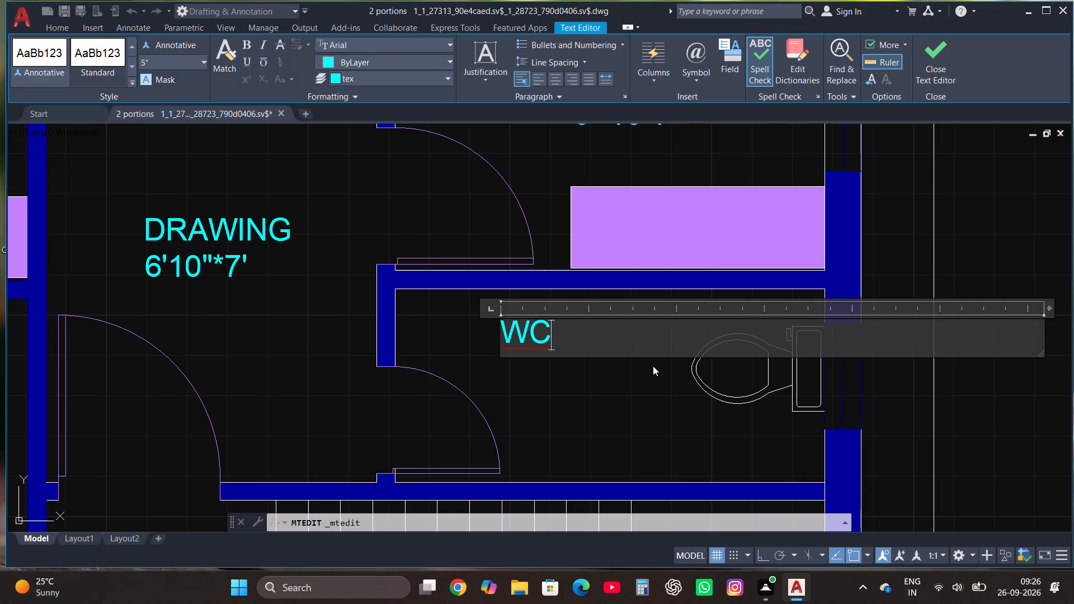
key("shift+plus")
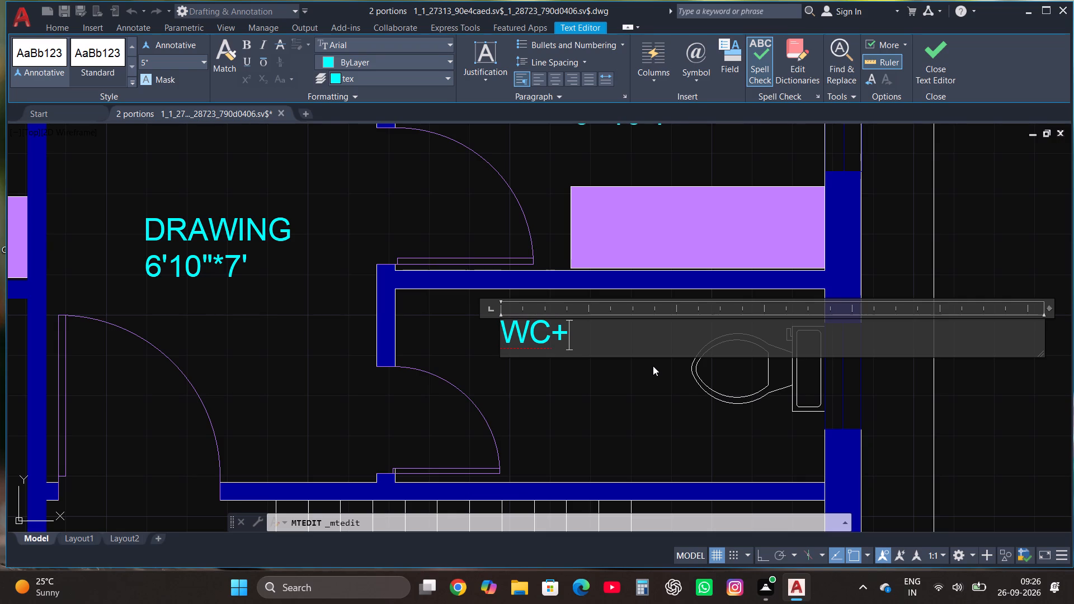
type("BATH")
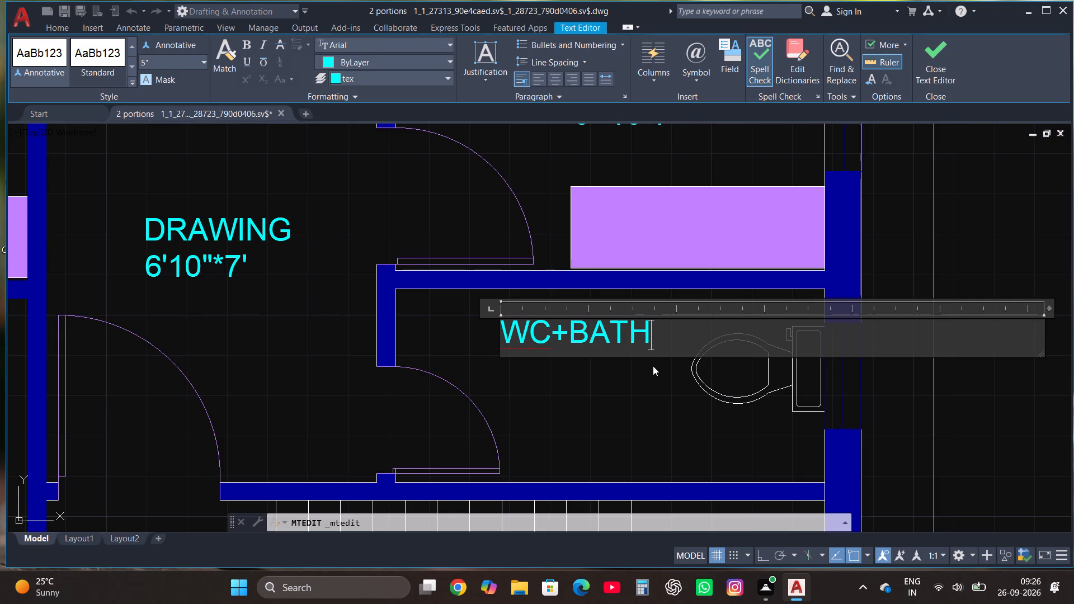
key("Return")
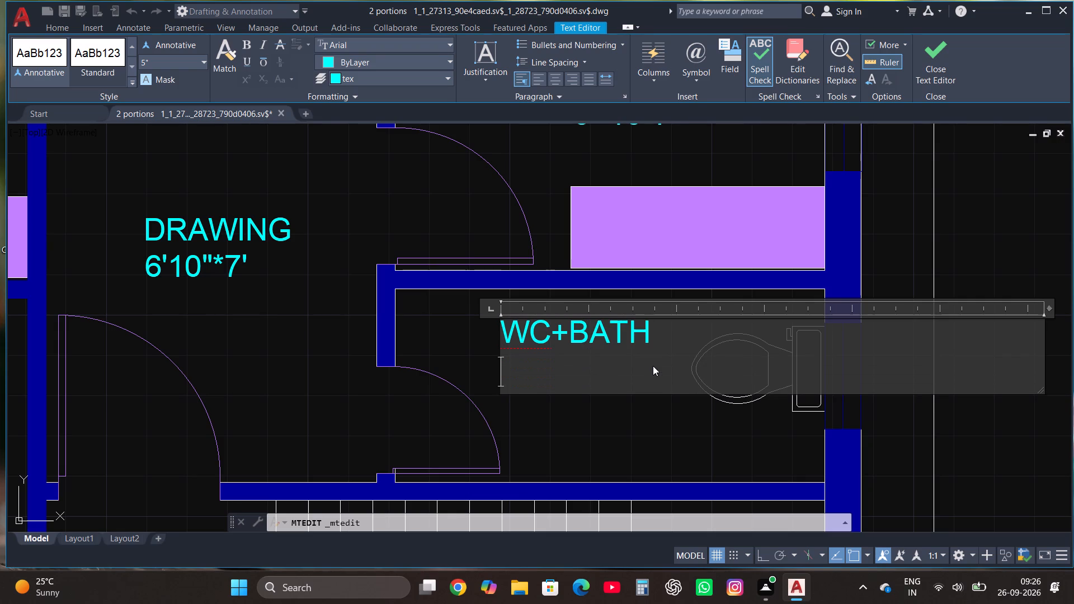
type("9'")
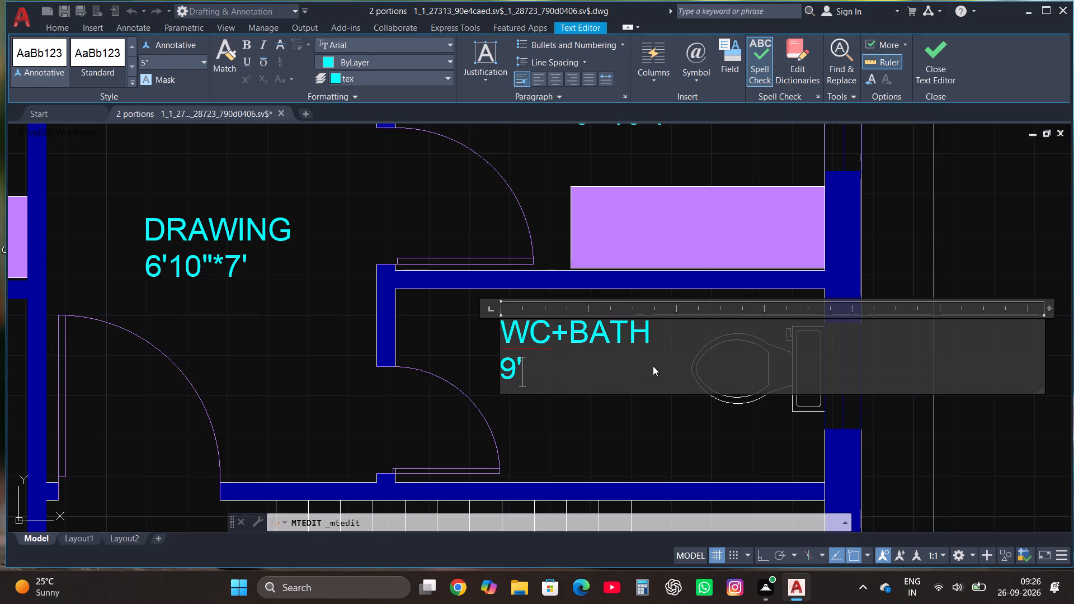
type("*4'")
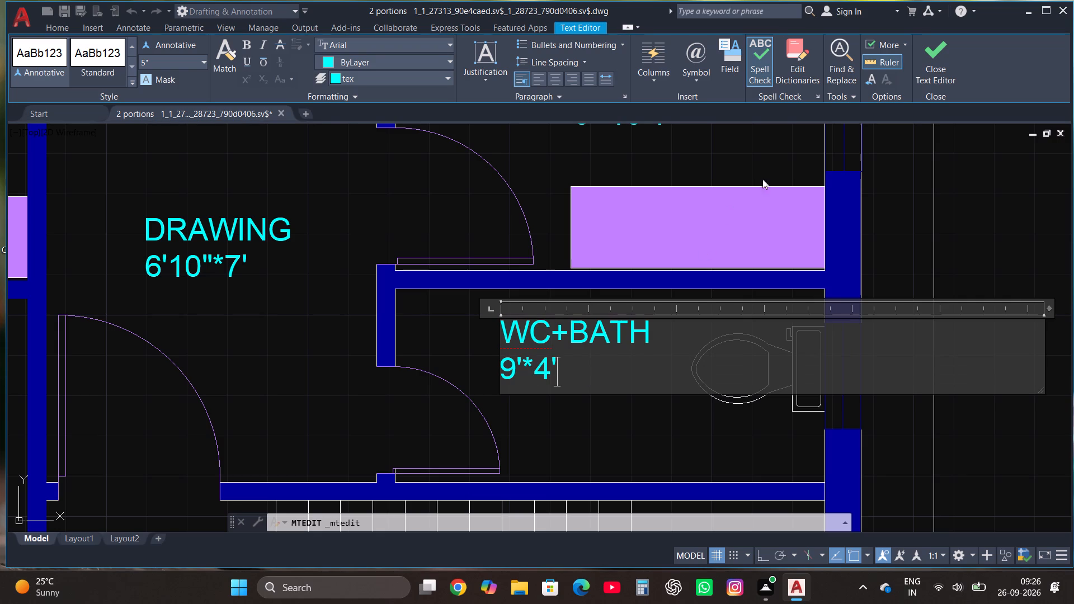
left_click(931, 54)
Replace the label text in the upper portion's central room with the red sofa set with DRAWING and 10'*10'2" on two lines.
scroll(603, 275, "down", 3)
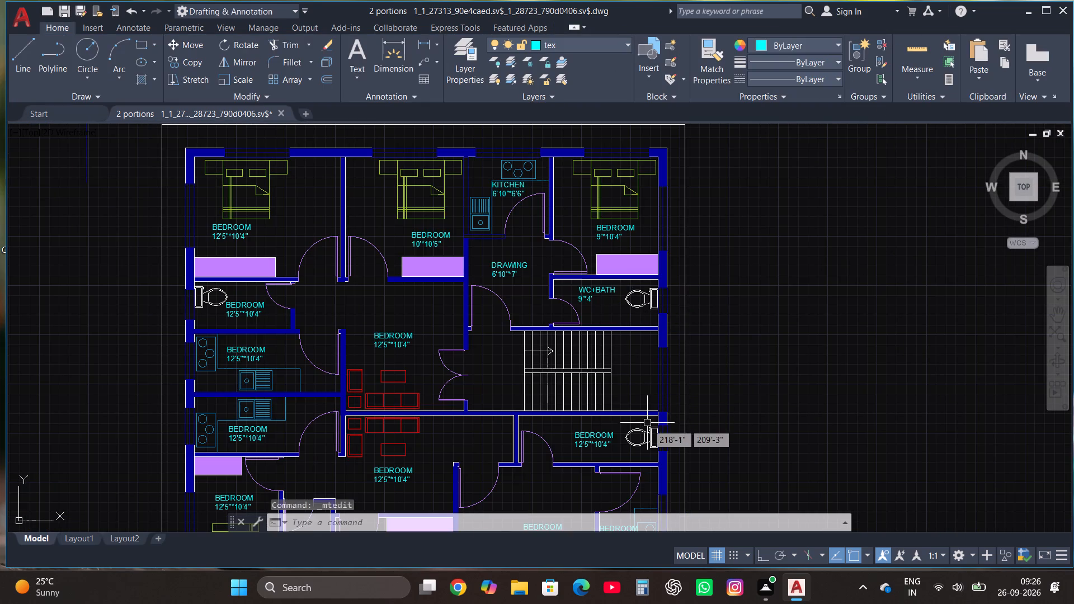
scroll(306, 327, "up", 2)
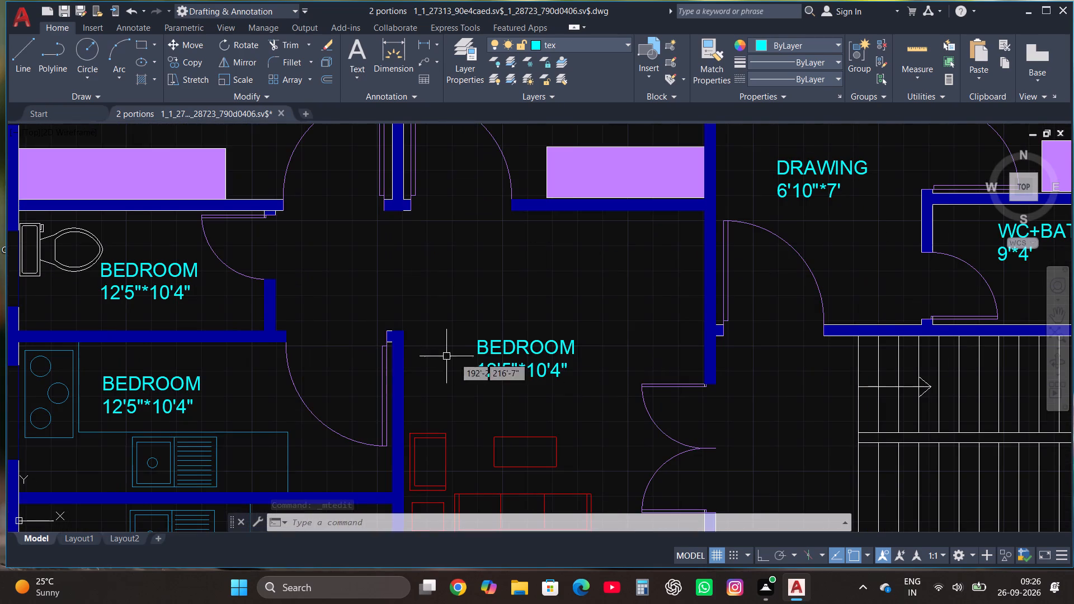
left_click(554, 345)
right_click(553, 345)
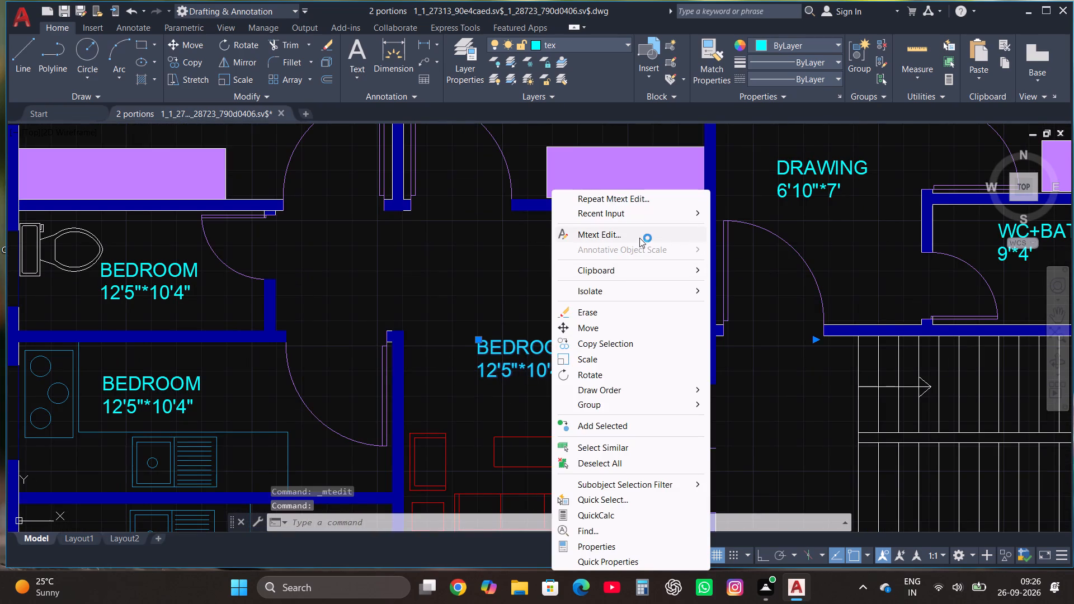
left_click(639, 238)
left_click(575, 374)
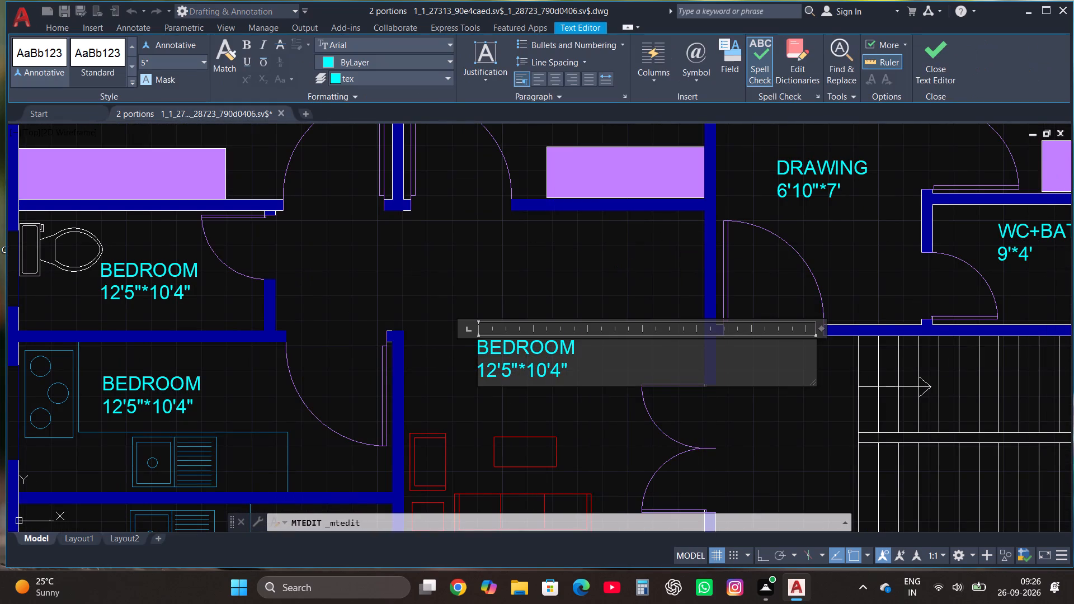
key("BackSpace")
key("BackSpace")
key("BackSpace")
key("BackSpace")
key("BackSpace")
key("BackSpace")
key("BackSpace")
key("BackSpace")
key("BackSpace")
key("BackSpace")
key("BackSpace")
key("BackSpace")
key("BackSpace")
key("BackSpace")
key("BackSpace")
key("BackSpace")
key("BackSpace")
key("BackSpace")
key("BackSpace")
key("BackSpace")
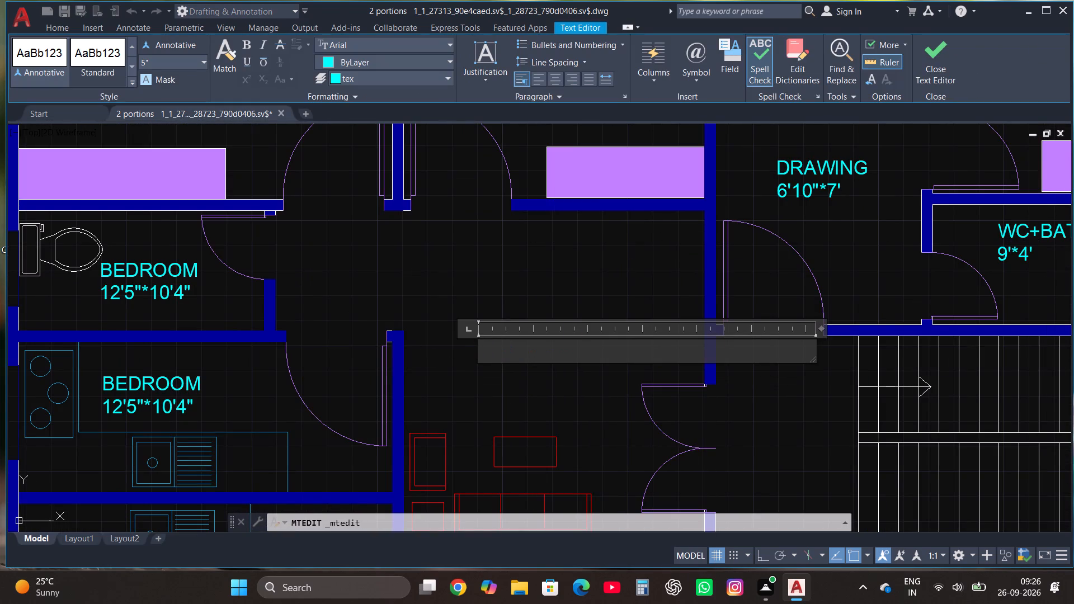
type("DRAWING")
key("Return")
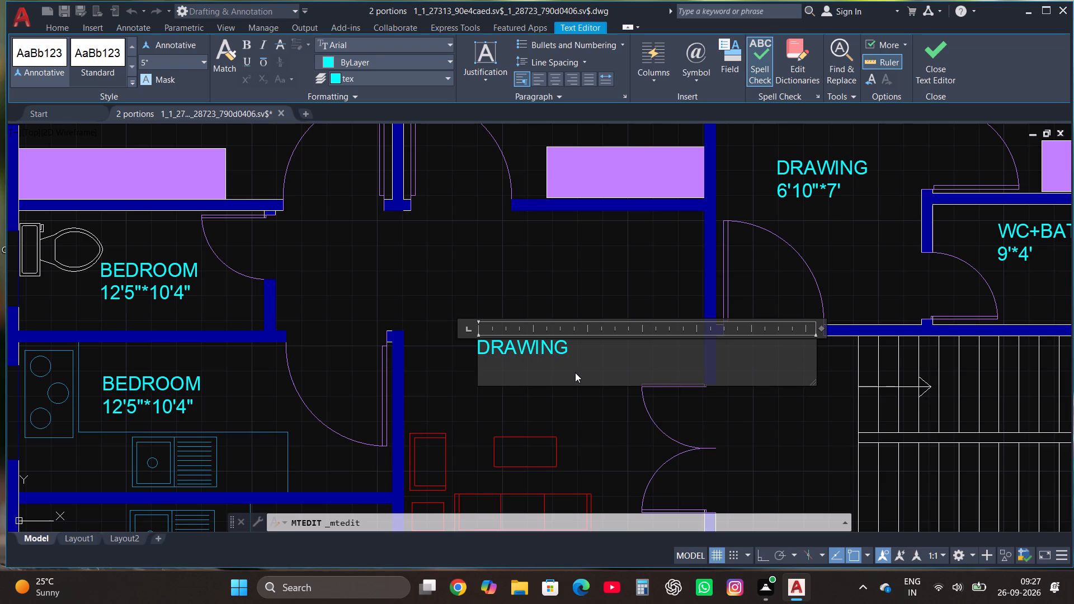
type("10'")
key("asterisk")
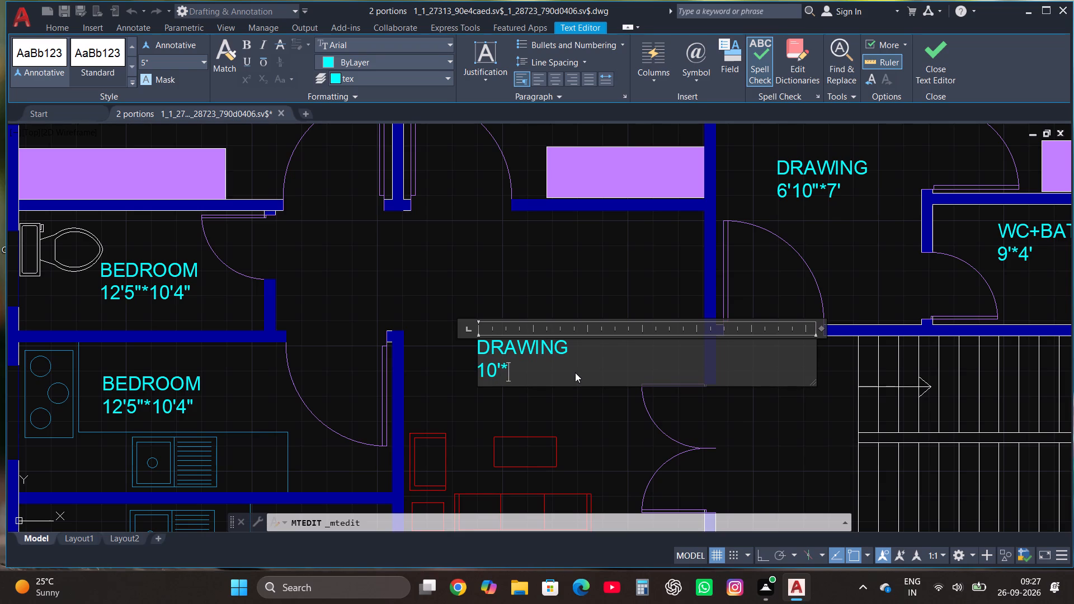
type("10'2\"")
left_click(932, 43)
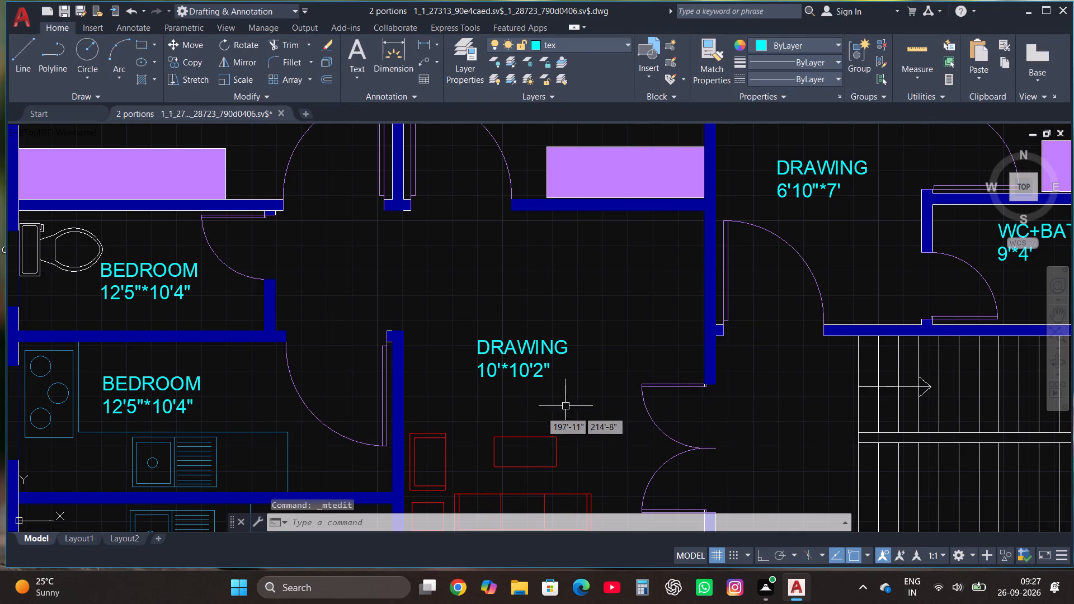
Replace the label text in the toilet below the upper left bedroom with WC+BATH and 8'2"*4' on two lines.
scroll(618, 319, "down", 3)
scroll(507, 314, "up", 2)
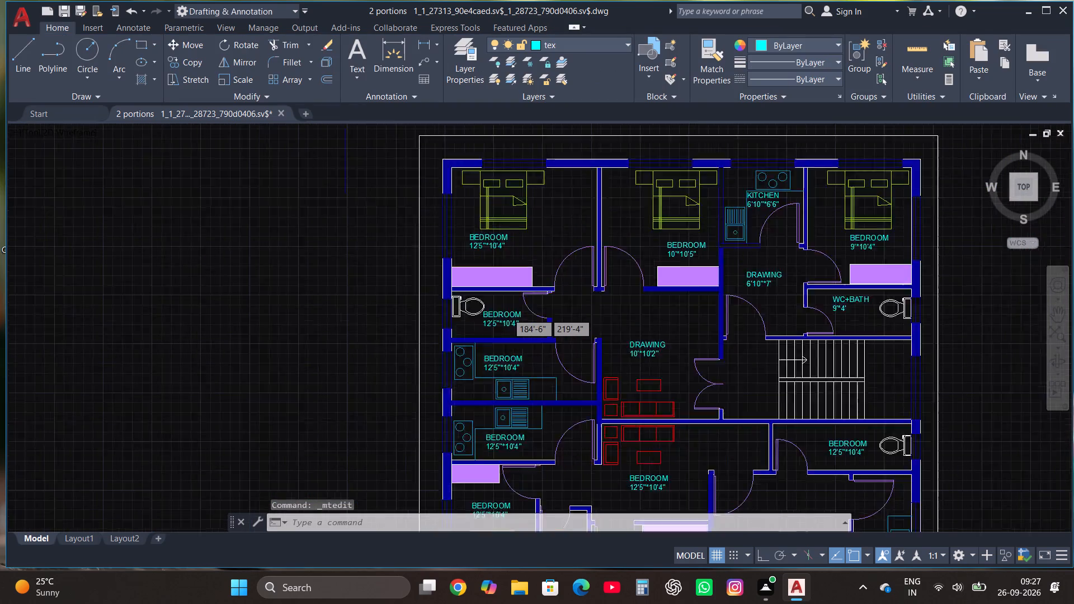
scroll(507, 313, "up", 2)
left_click(493, 321)
right_click(492, 321)
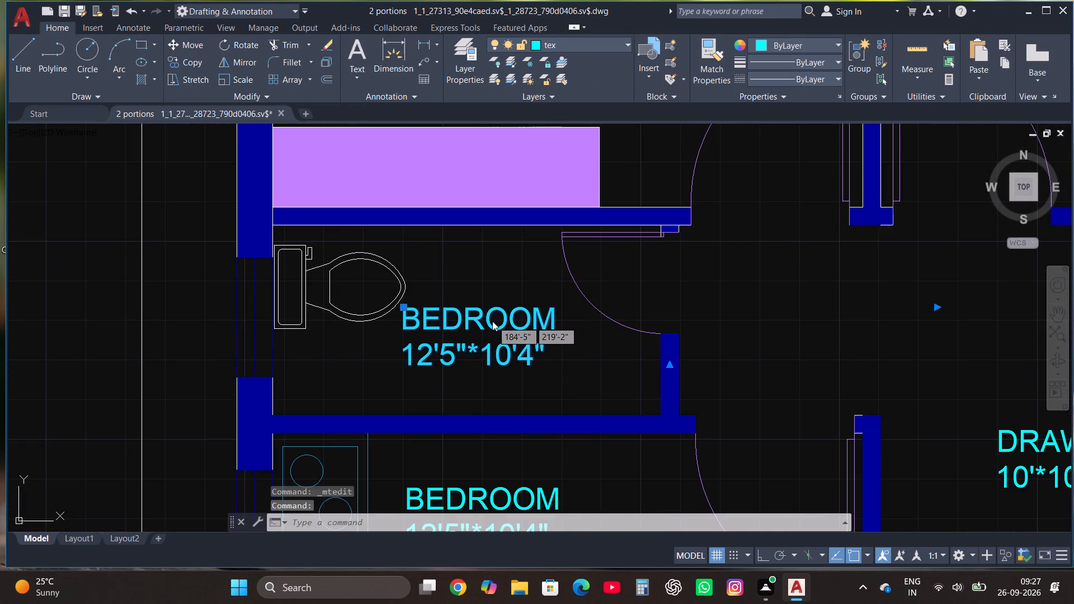
left_click(560, 235)
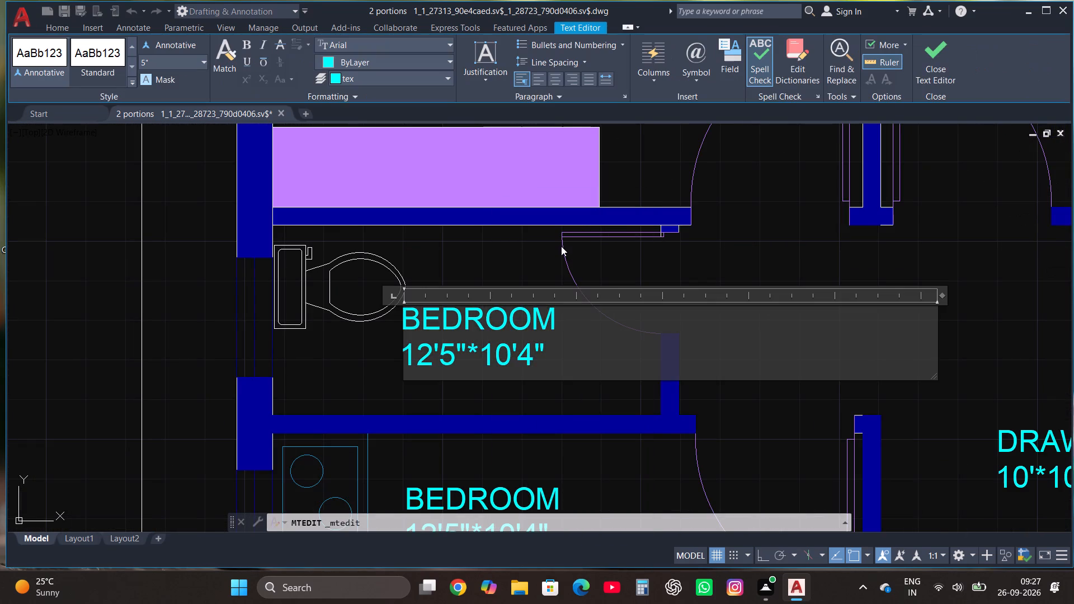
left_click(566, 351)
key("BackSpace")
key("BackSpace")
key("BackSpace")
key("BackSpace")
key("BackSpace")
key("BackSpace")
key("BackSpace")
key("BackSpace")
key("BackSpace")
key("BackSpace")
key("BackSpace")
key("BackSpace")
key("BackSpace")
key("BackSpace")
key("BackSpace")
key("BackSpace")
key("BackSpace")
key("BackSpace")
key("BackSpace")
key("BackSpace")
type("WC")
key("shift+plus")
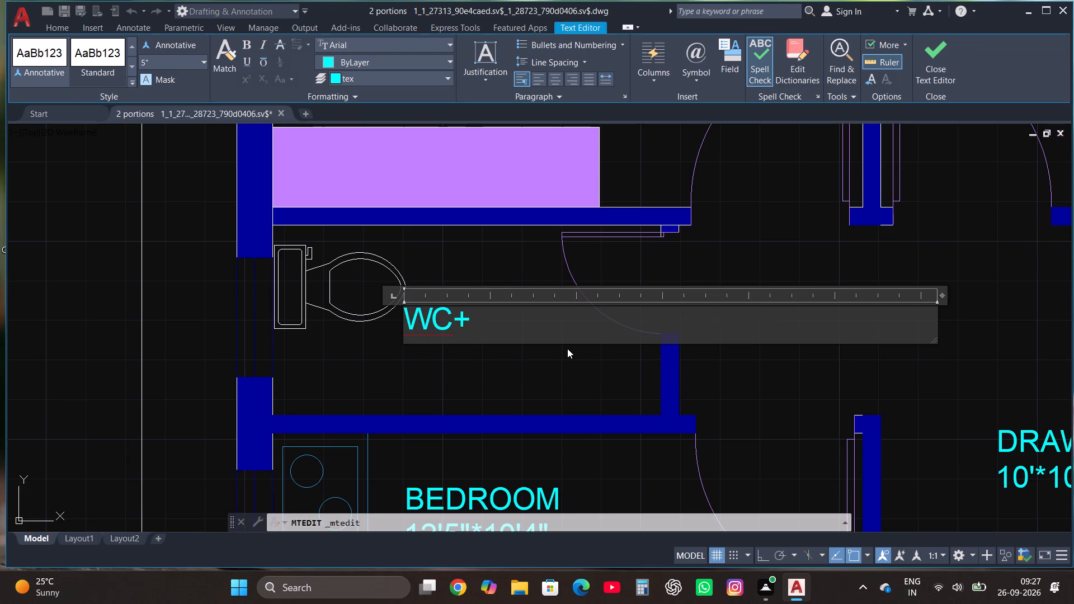
type("BATH")
key("Return")
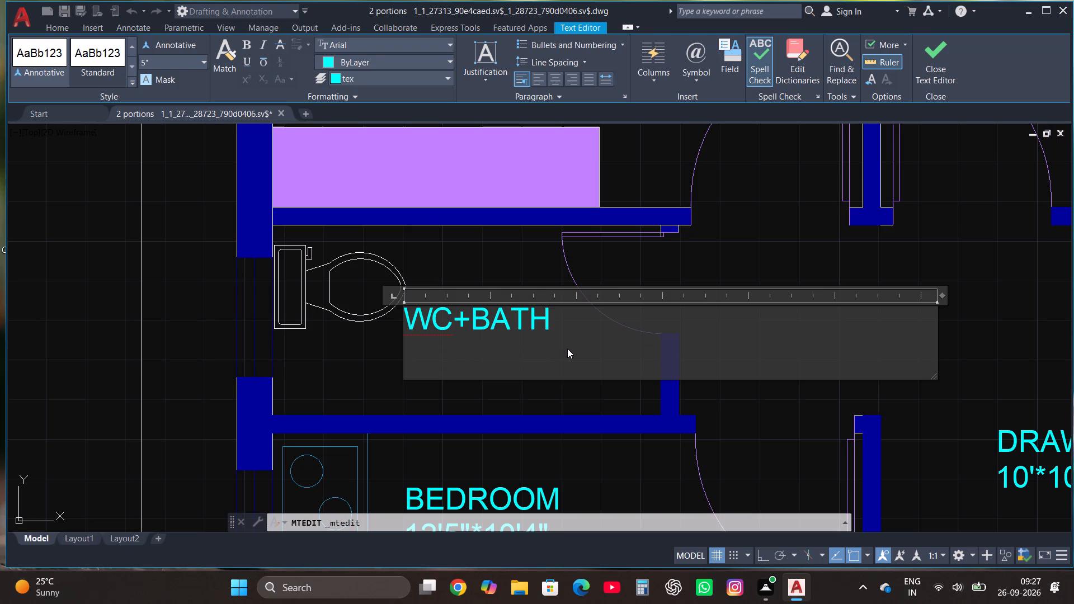
type("8'2\"")
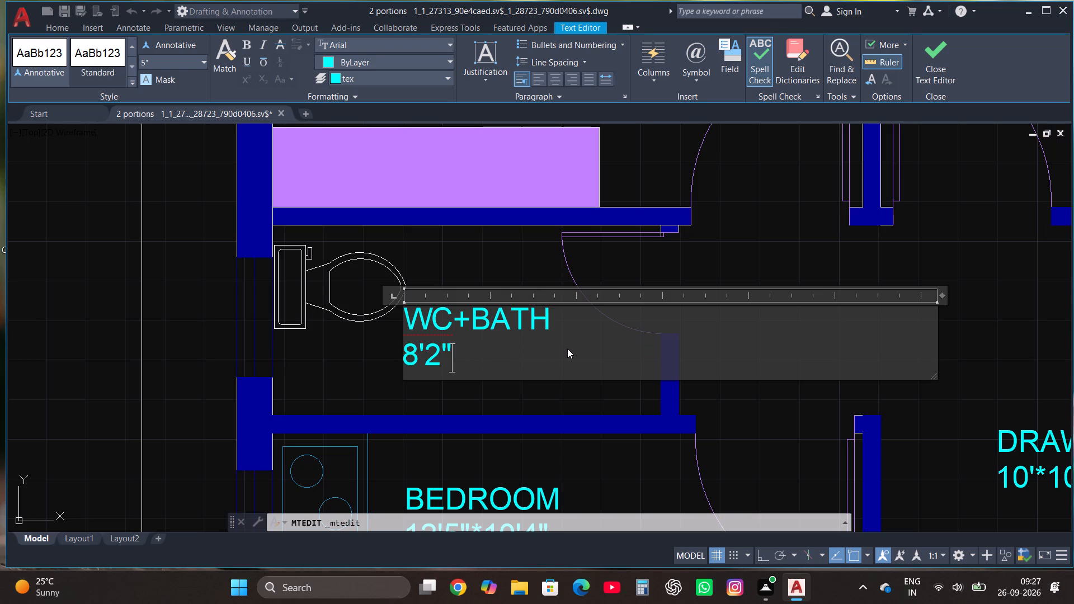
key("asterisk")
type("4'")
left_click(935, 50)
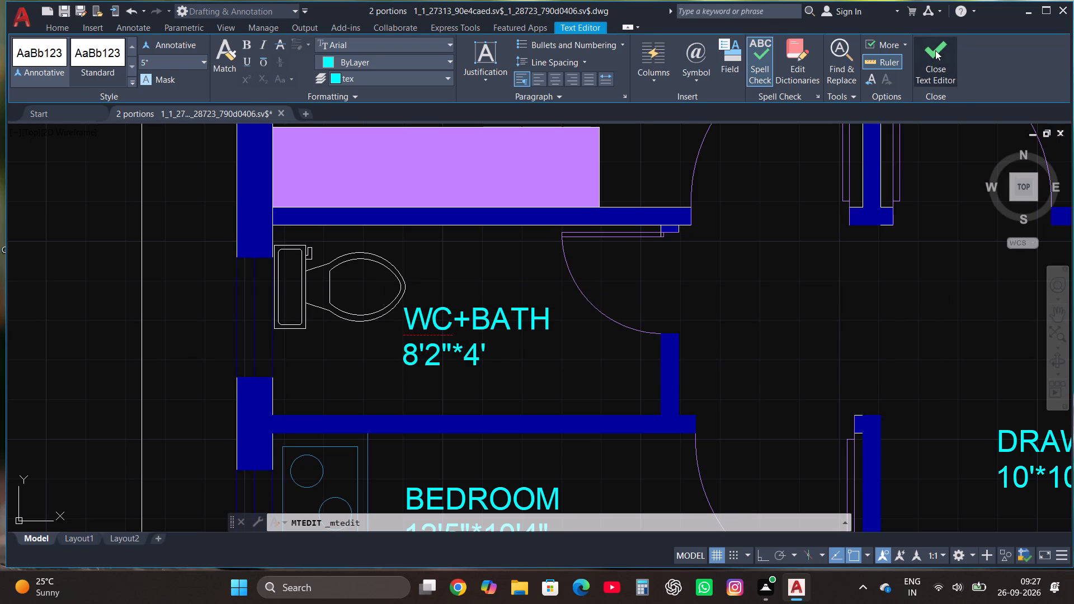
Replace the label text in the kitchen just below that toilet with KITCHEN and 12'3"*5' on two lines.
scroll(704, 202, "down", 2)
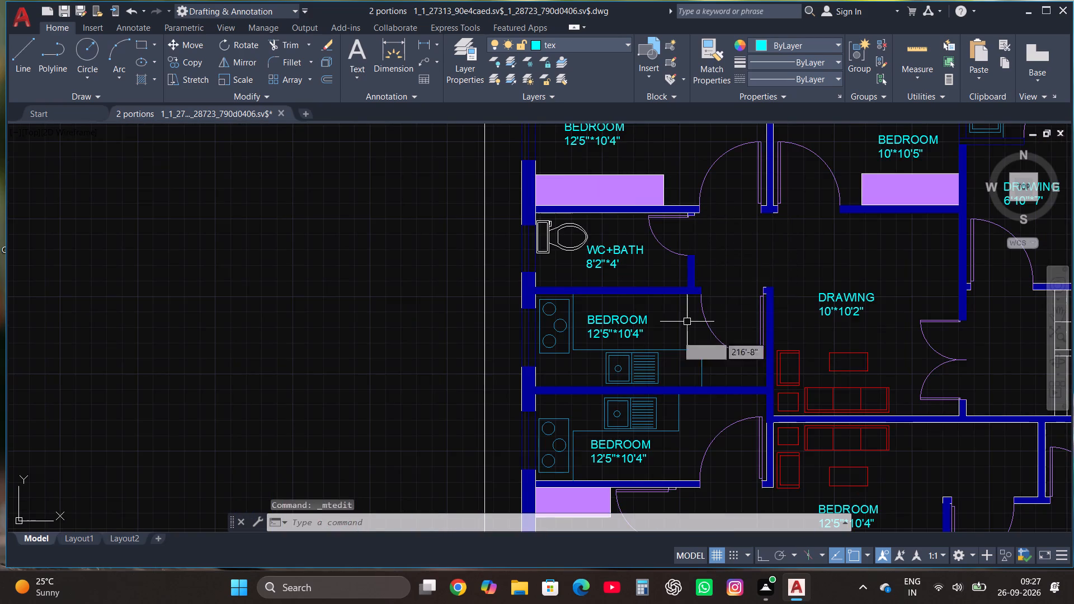
scroll(653, 357, "up", 2)
left_click(563, 266)
right_click(561, 265)
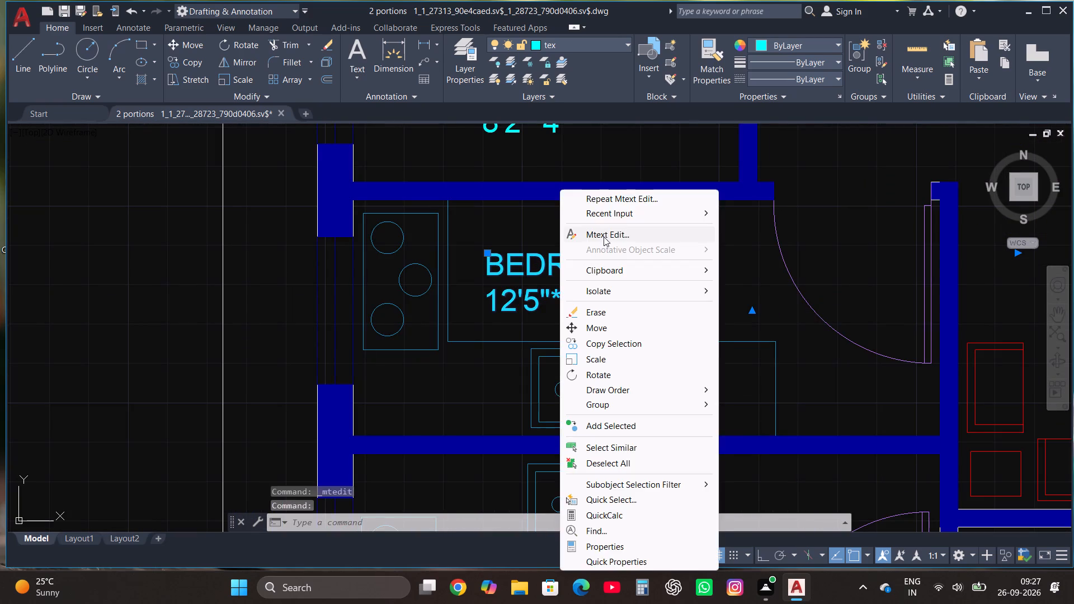
left_click(604, 237)
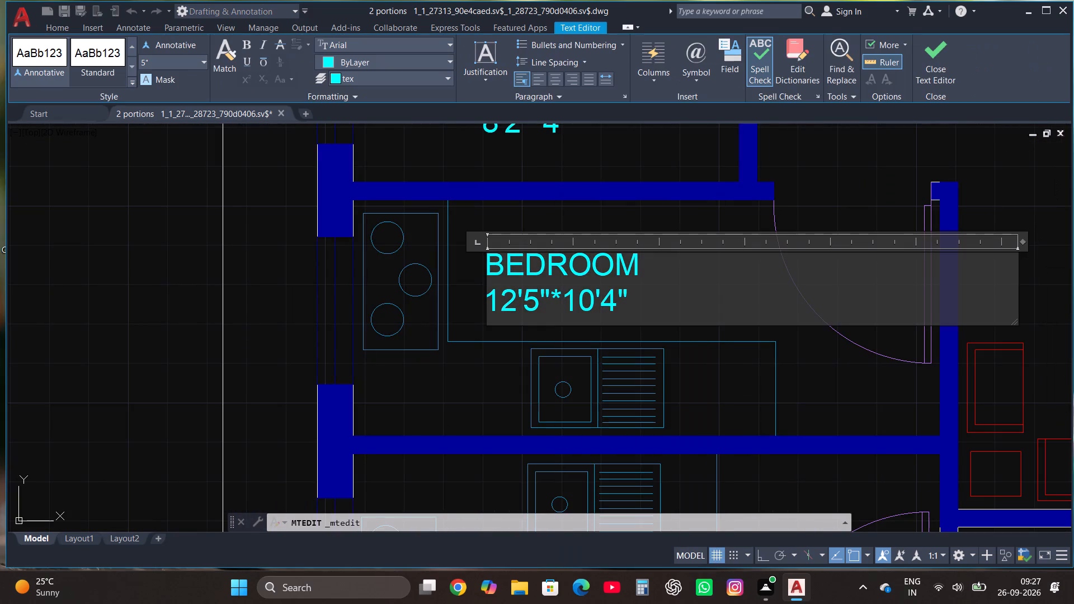
left_click(643, 296)
key("BackSpace")
key("BackSpace")
key("BackSpace")
key("BackSpace")
key("BackSpace")
key("BackSpace")
key("BackSpace")
key("BackSpace")
key("BackSpace")
key("BackSpace")
key("BackSpace")
key("BackSpace")
key("BackSpace")
key("BackSpace")
key("BackSpace")
key("BackSpace")
key("BackSpace")
key("BackSpace")
key("BackSpace")
key("BackSpace")
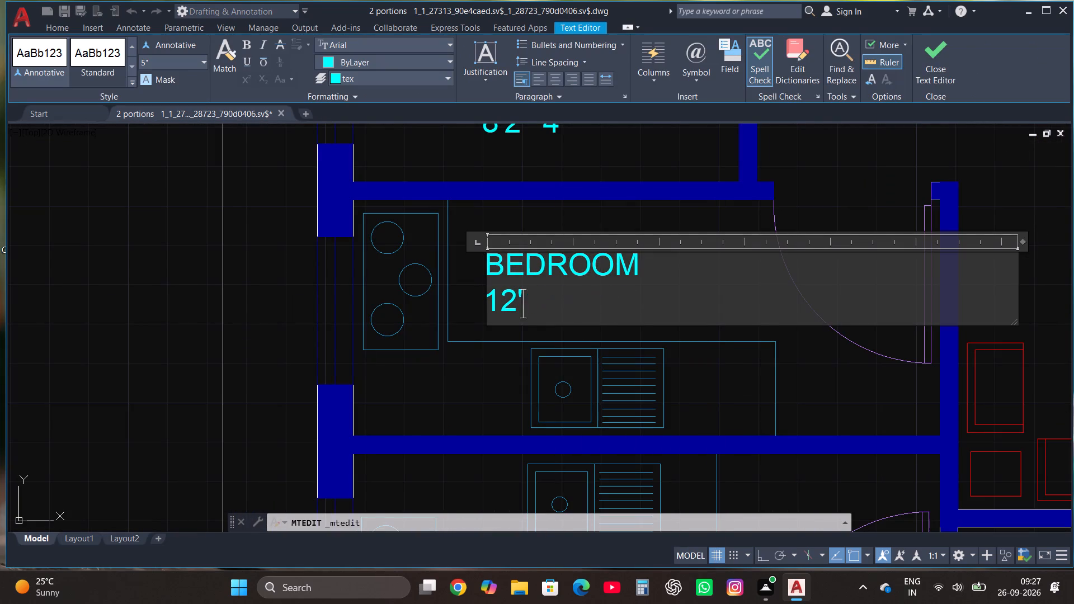
type("KITCHE")
key("n")
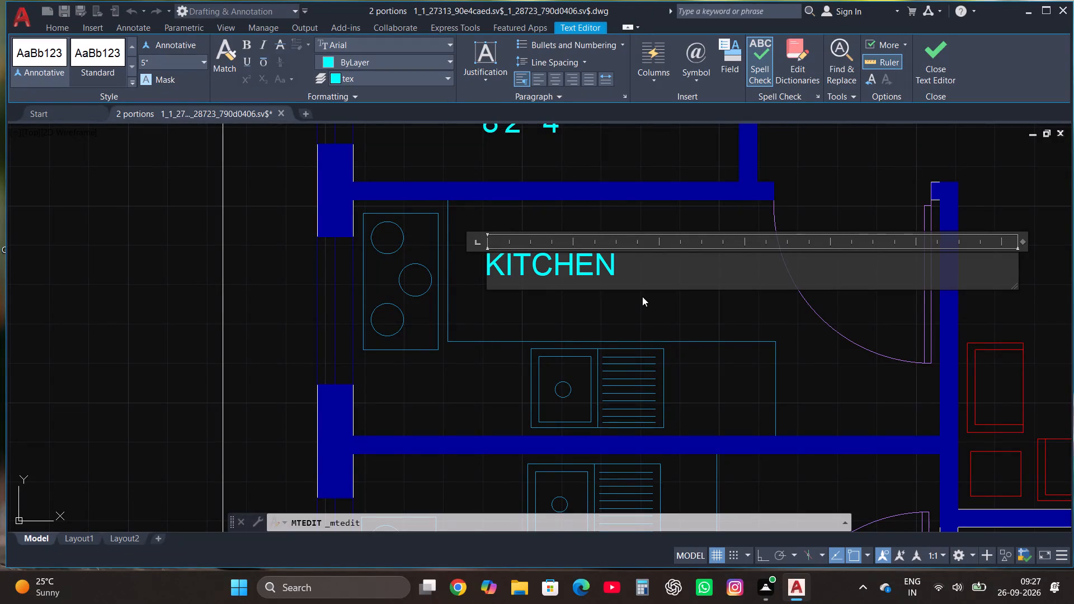
key("Return")
type("12'3\"*")
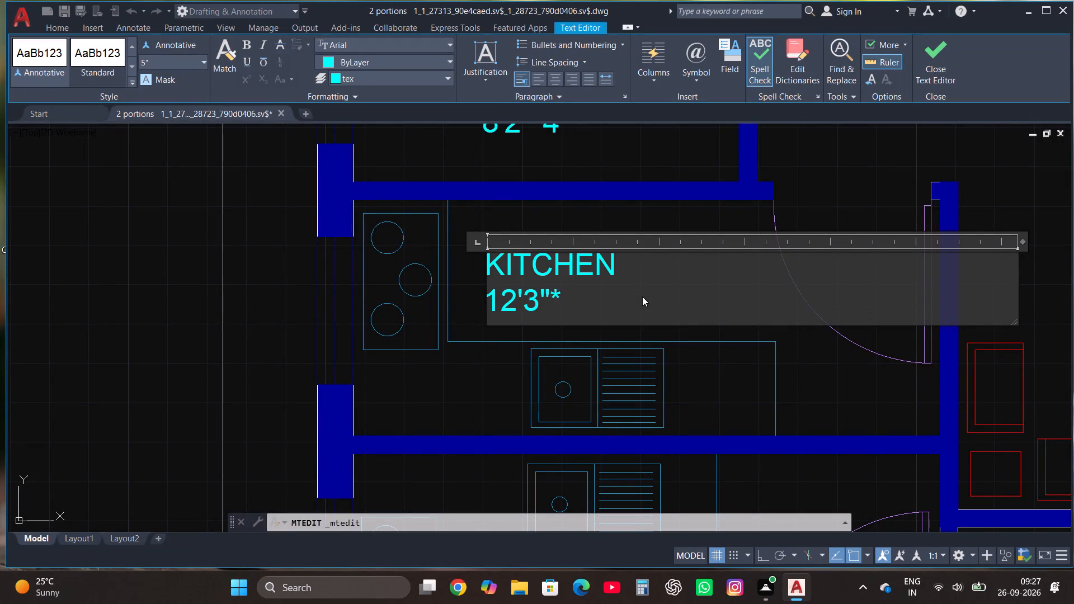
key("8")
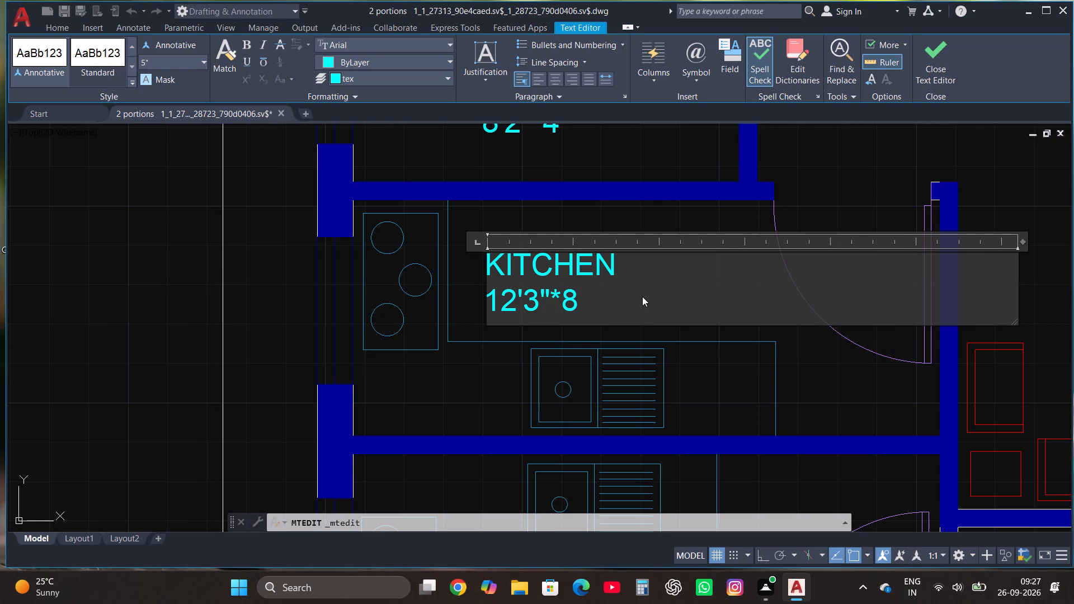
key("BackSpace")
type("5'")
left_click(934, 59)
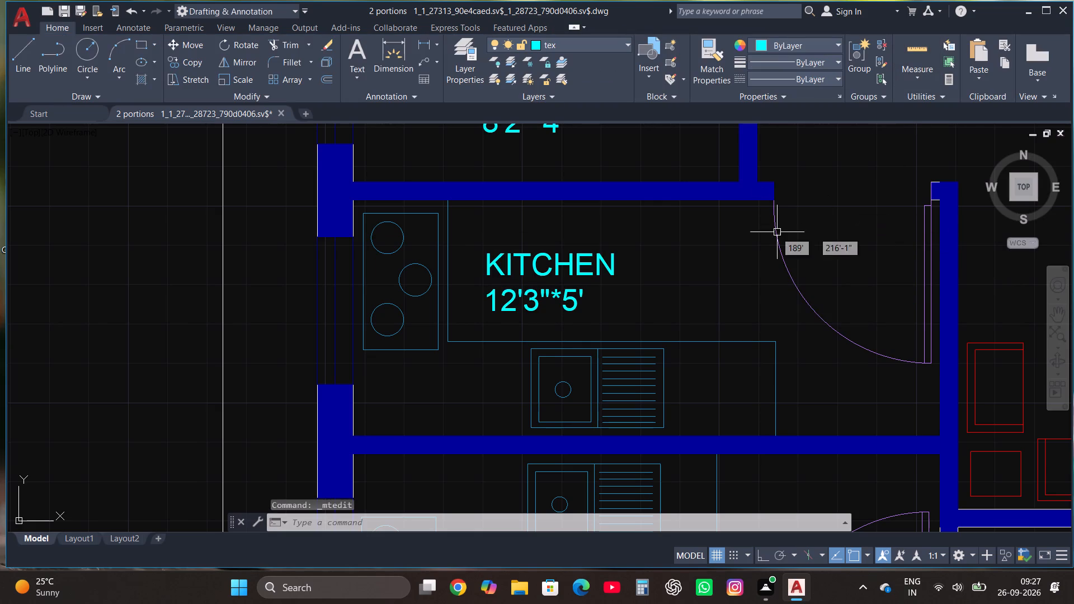
Replace the label text in the adjoining kitchen directly below with KITCHEN and 12'5"*4'8" on two lines.
scroll(736, 207, "down", 3)
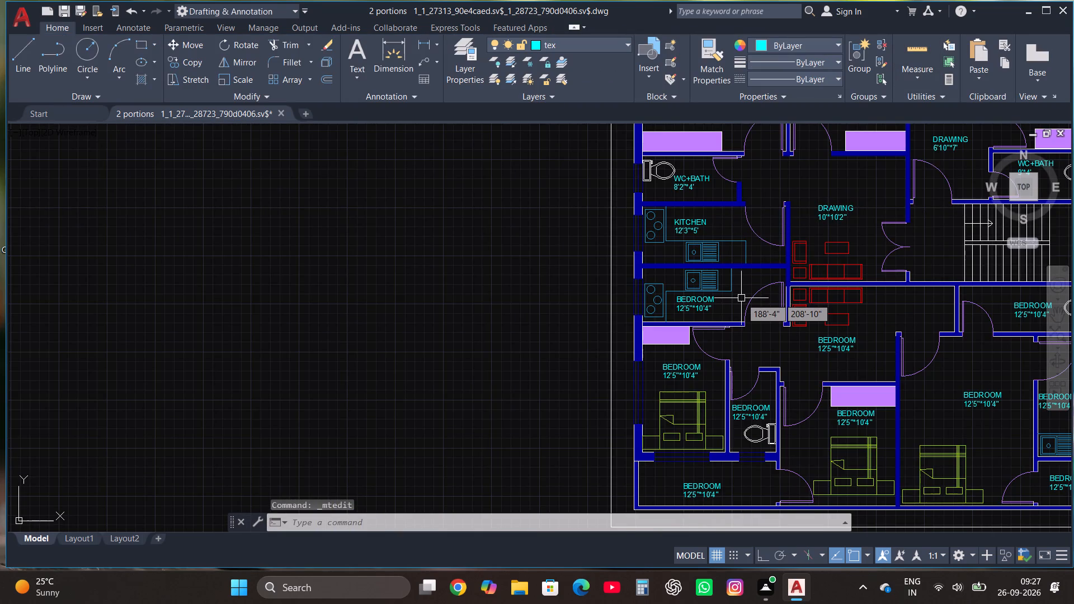
scroll(736, 294, "up", 3)
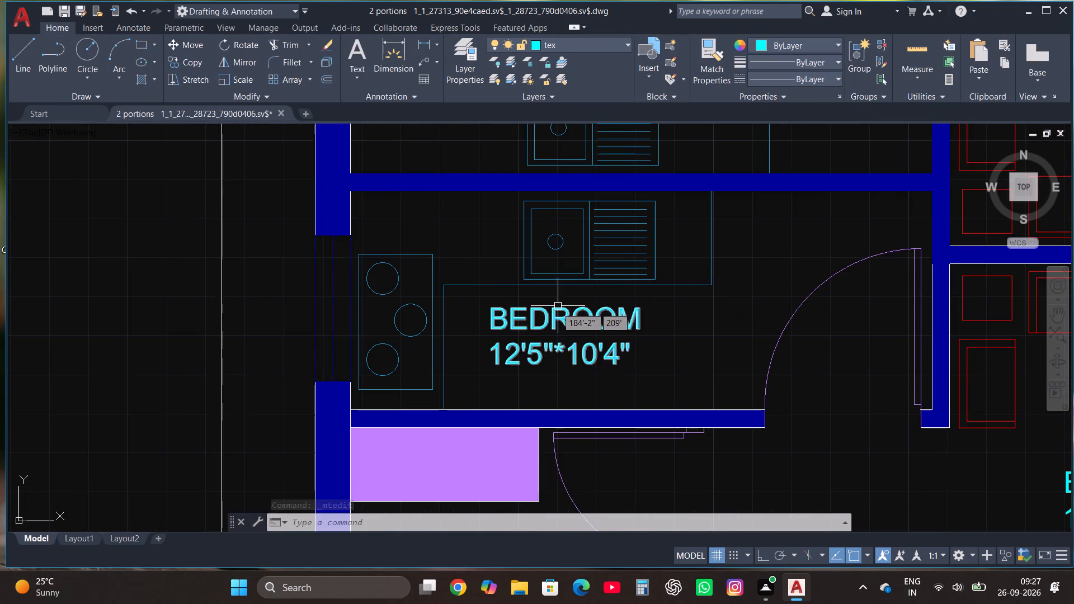
left_click(555, 308)
right_click(554, 308)
left_click(625, 239)
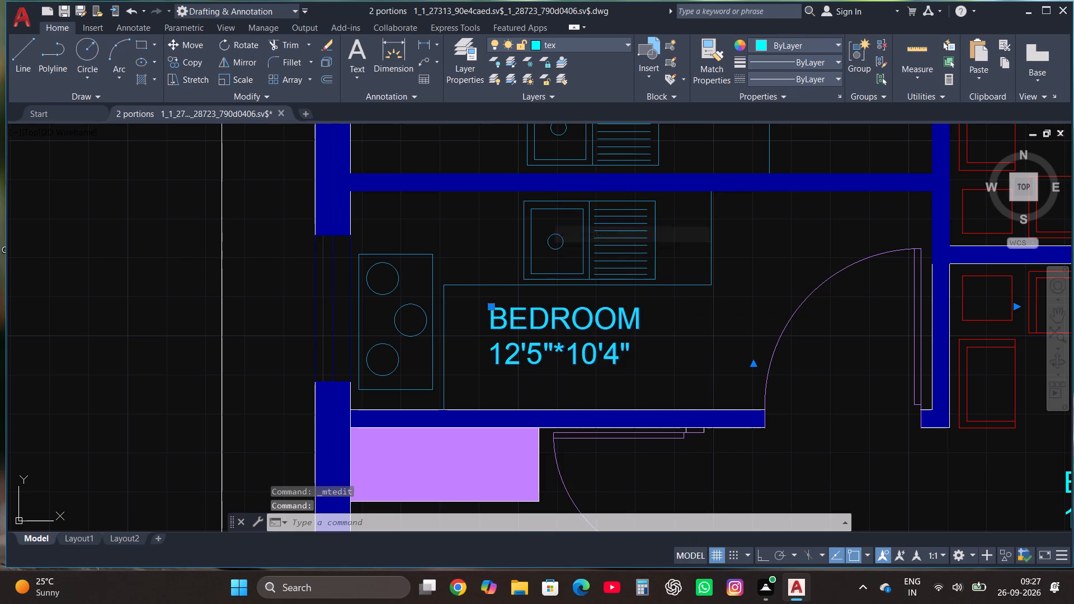
left_click(644, 358)
key("BackSpace")
key("BackSpace")
key("BackSpace")
key("BackSpace")
key("BackSpace")
key("BackSpace")
key("BackSpace")
key("BackSpace")
key("BackSpace")
key("BackSpace")
key("BackSpace")
key("BackSpace")
key("BackSpace")
key("BackSpace")
key("BackSpace")
key("BackSpace")
key("BackSpace")
key("BackSpace")
key("BackSpace")
key("BackSpace")
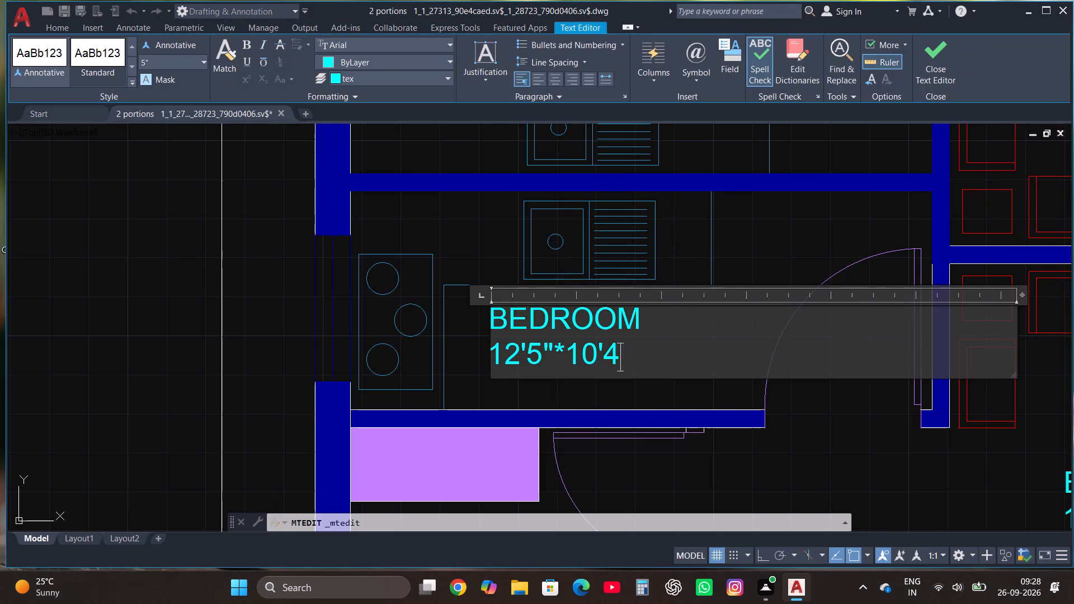
type("KITCHEN")
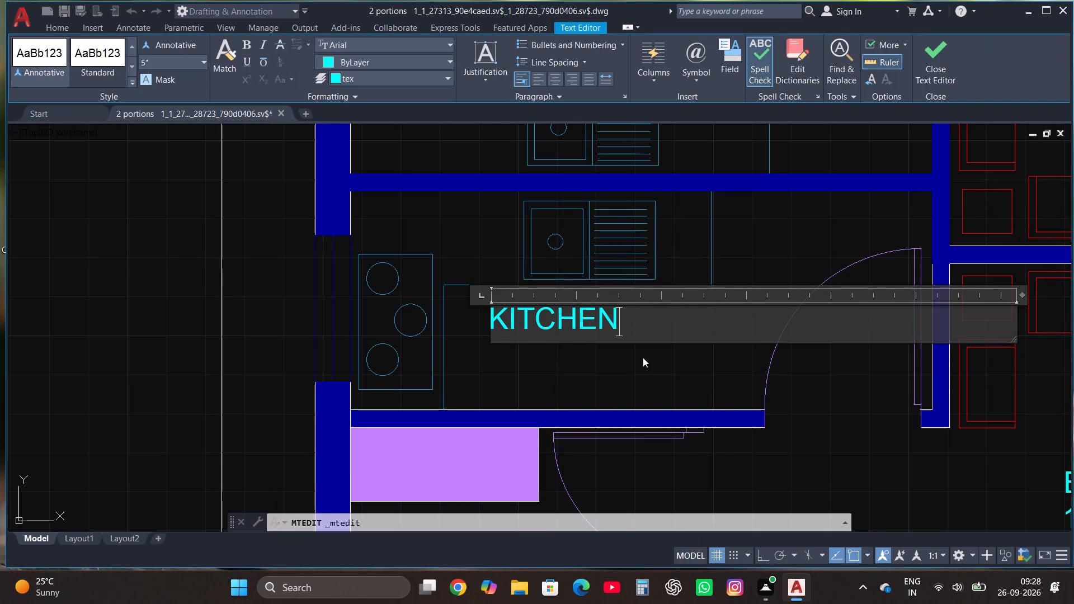
key("Return")
type("12")
key("apostrophe")
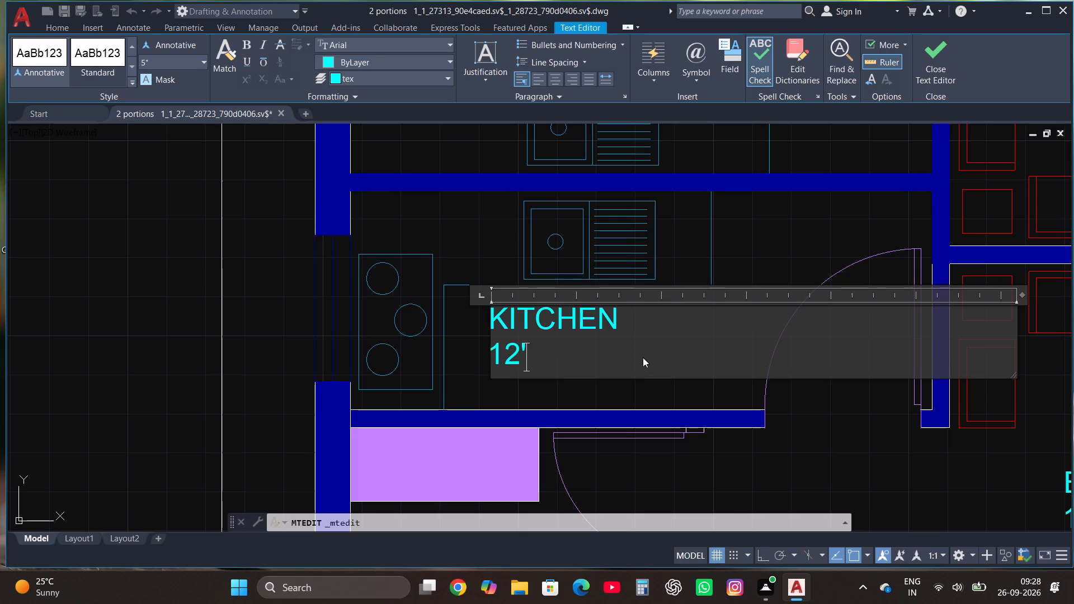
type("5\"")
type("*4'8\"")
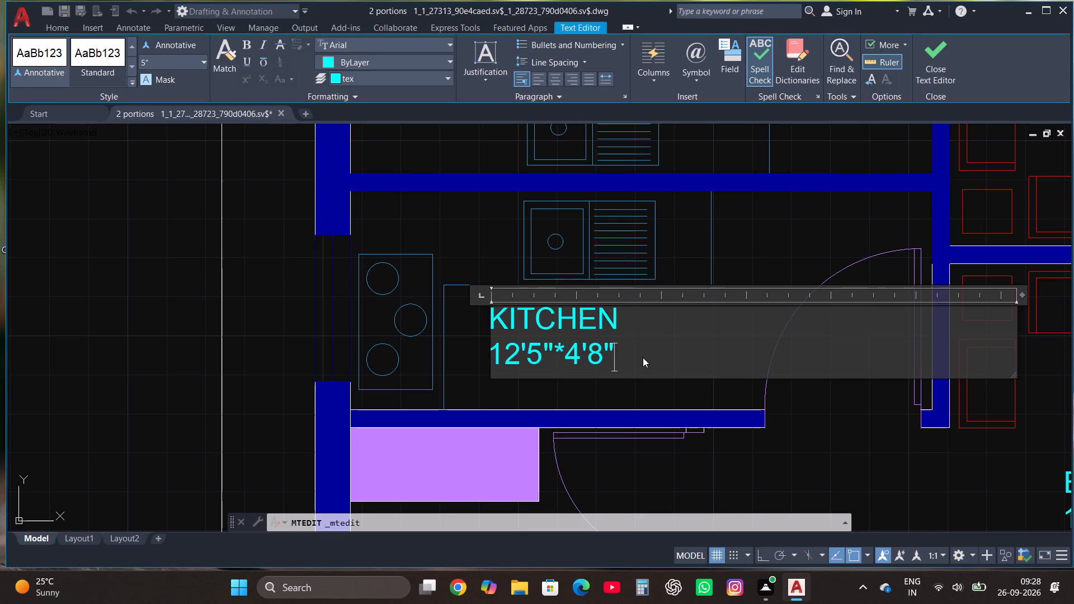
left_click(927, 50)
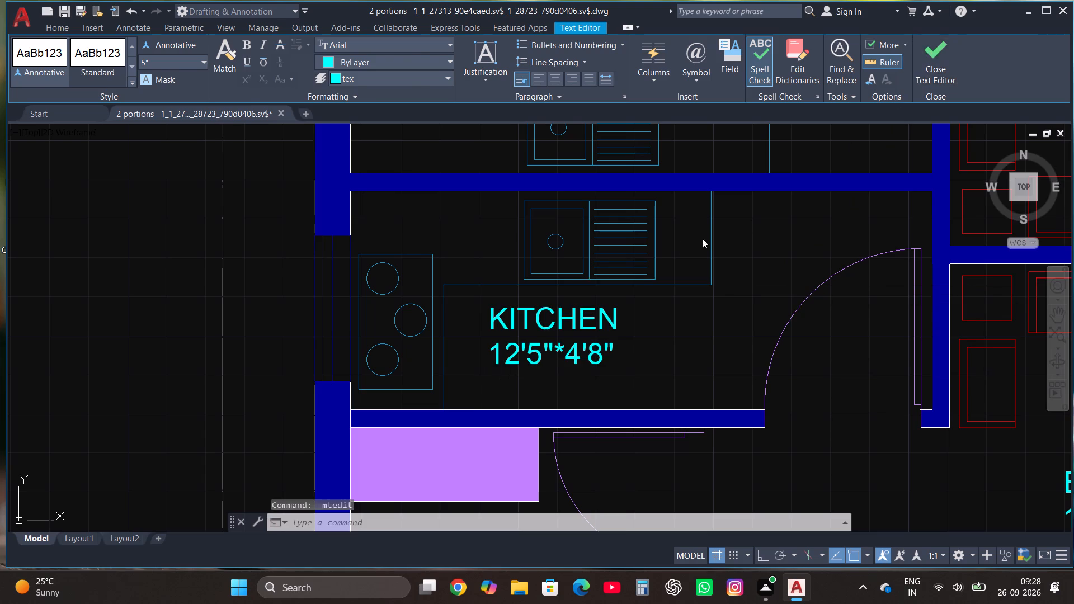
Change the dimensions in the label of the bedroom directly below the lower kitchen to 8'1"*11'8".
scroll(478, 299, "down", 2)
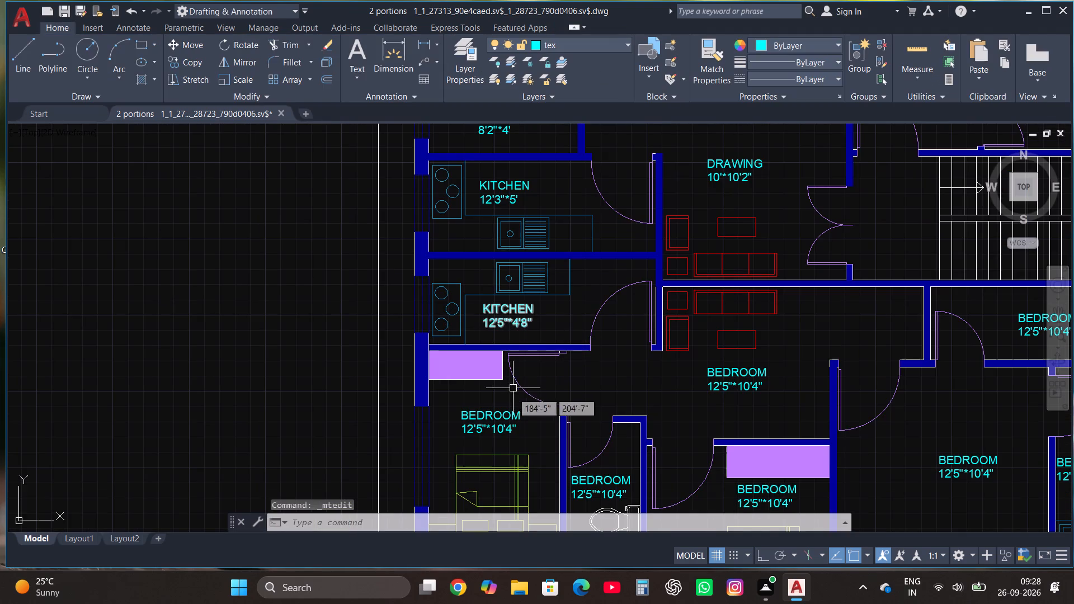
scroll(587, 273, "down", 2)
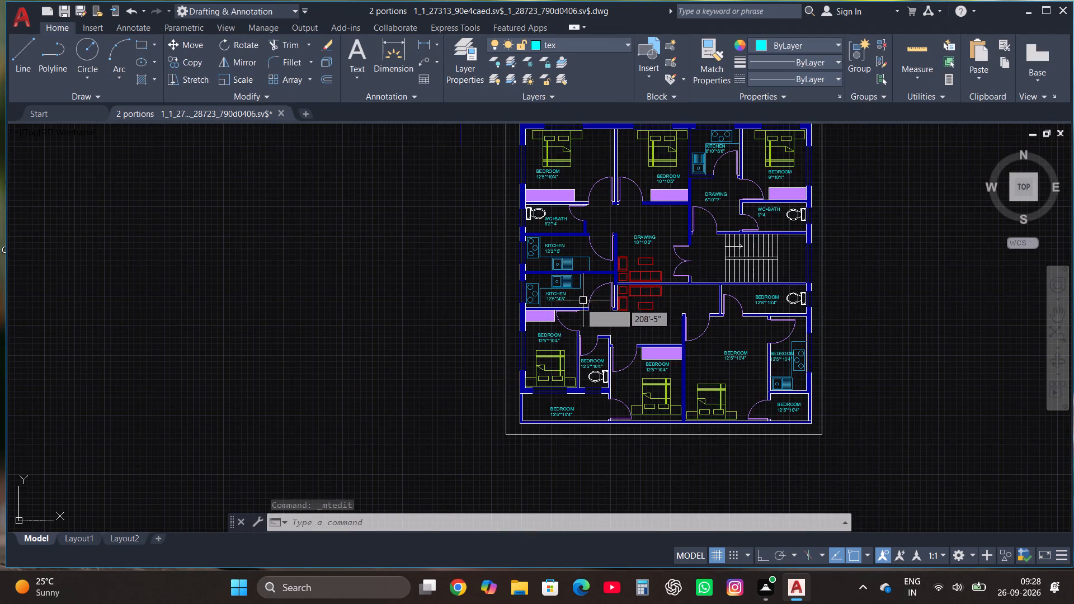
scroll(548, 337, "up", 3)
left_click(539, 331)
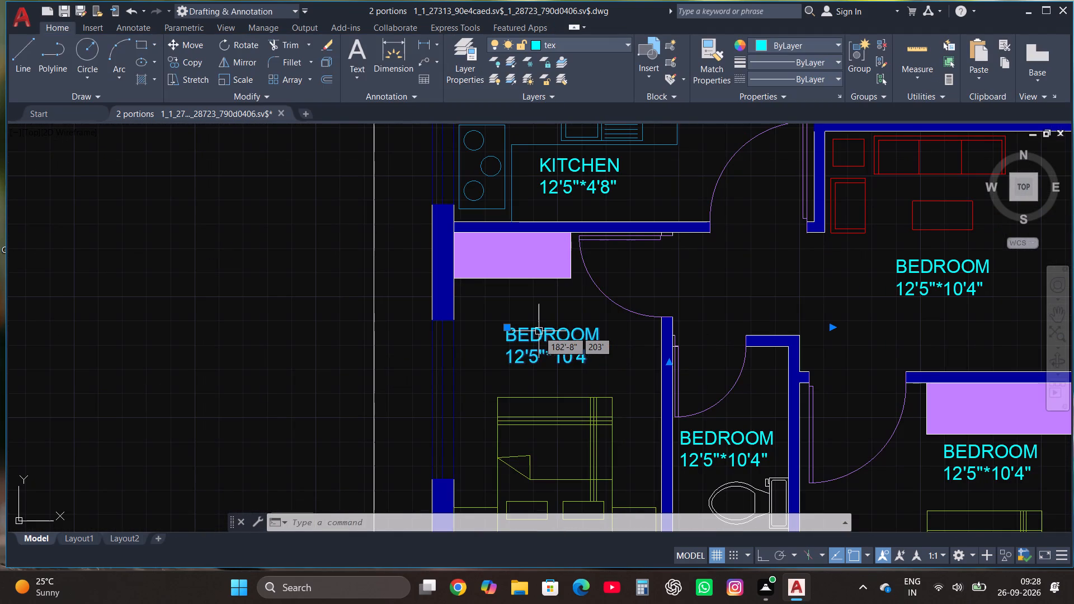
right_click(538, 331)
left_click(599, 230)
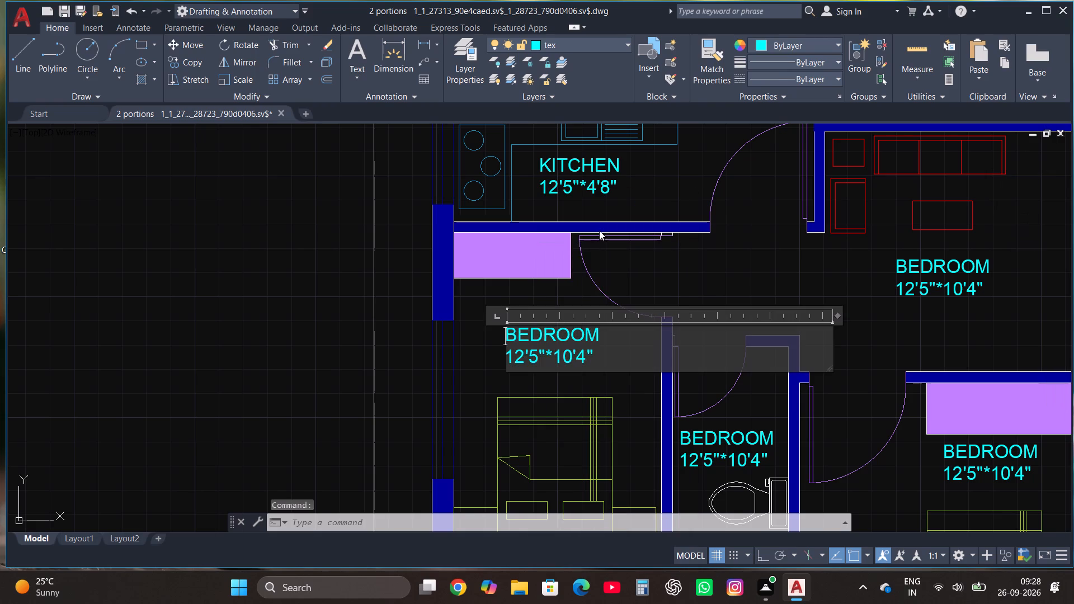
left_click(623, 364)
key("BackSpace")
key("BackSpace")
key("BackSpace")
key("BackSpace")
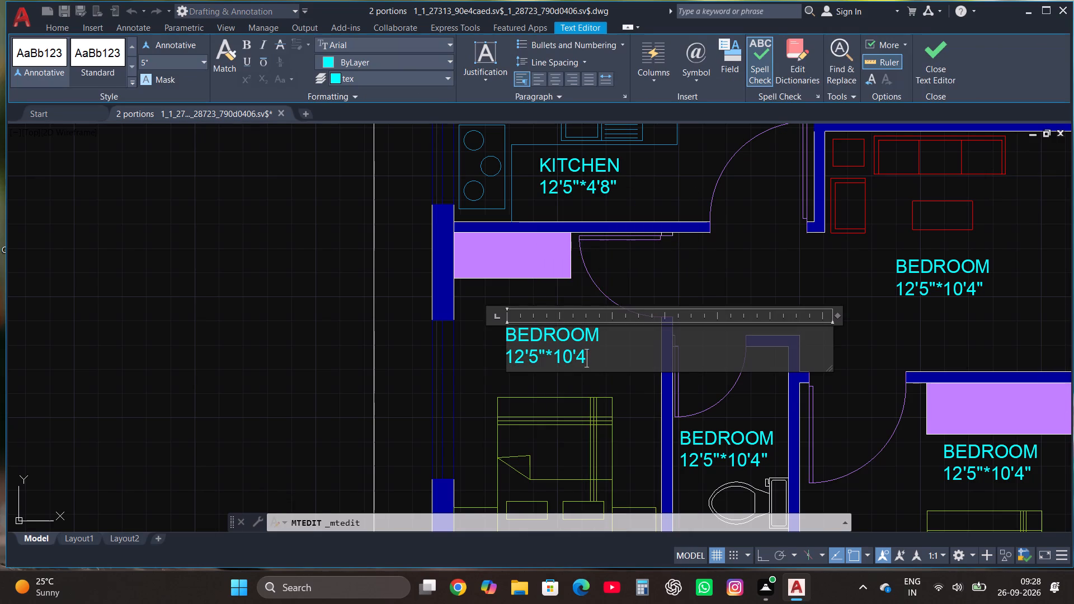
key("BackSpace")
key("BackSpace")
key("BackSpace")
key("BackSpace")
key("BackSpace")
key("BackSpace")
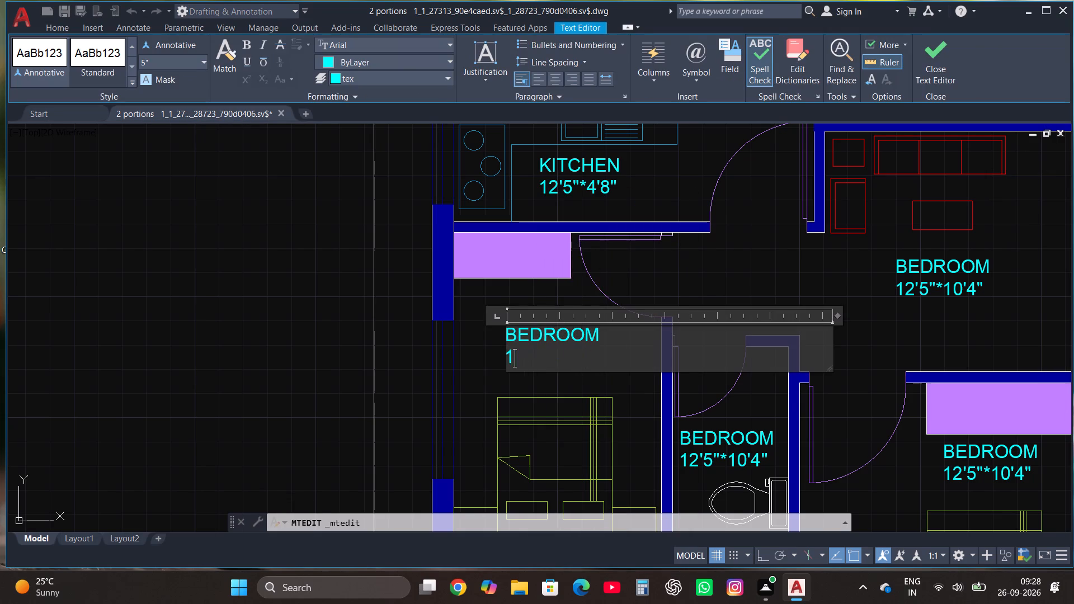
key("BackSpace")
type("8'")
type("1\"*")
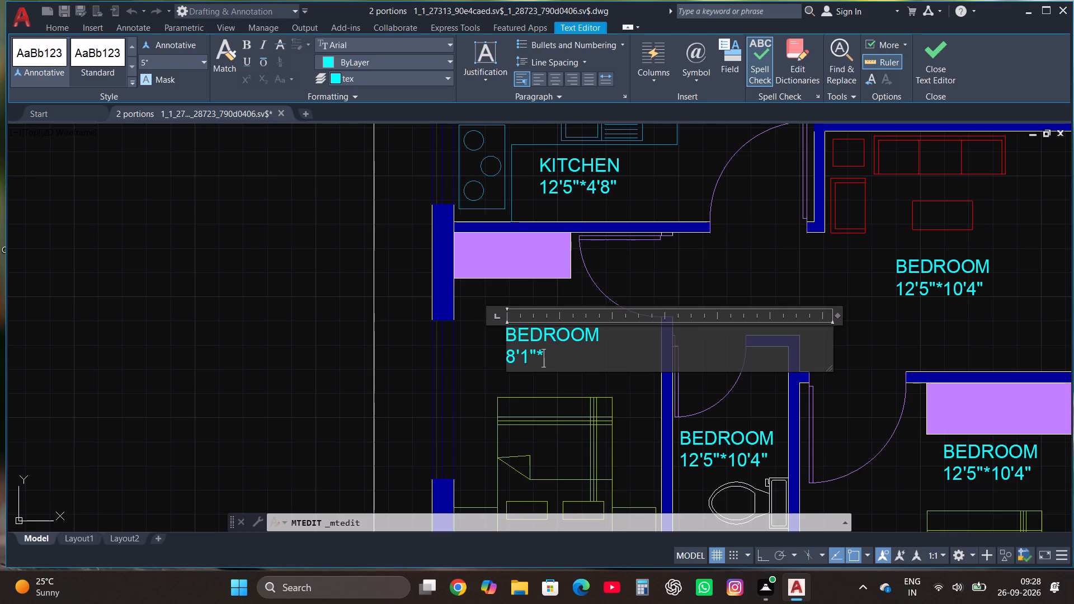
type("11'8\"")
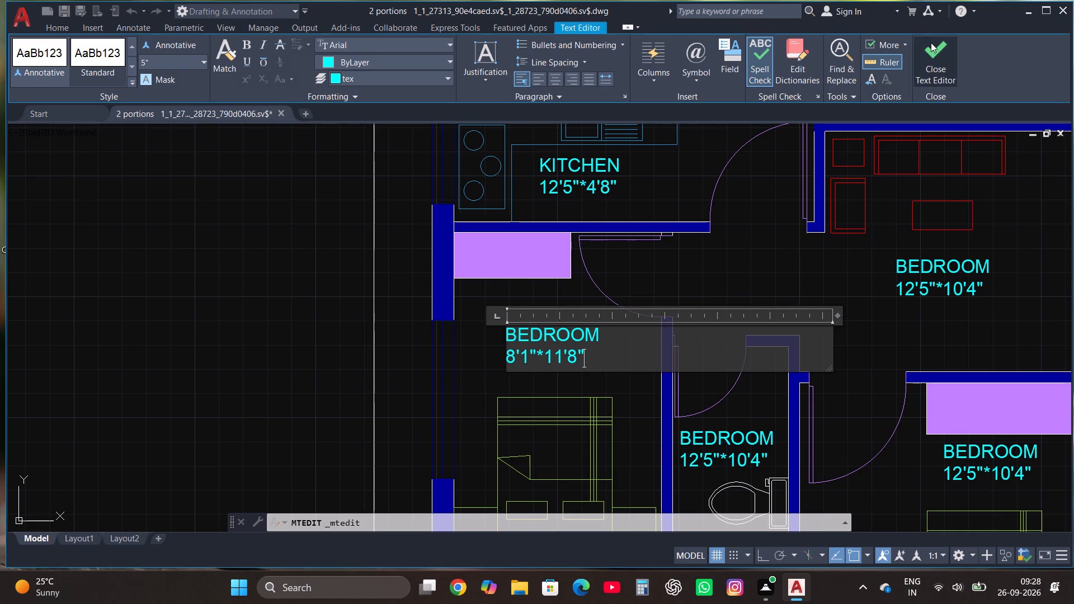
left_click(930, 46)
Replace the label text in the toilet beside the 8'1"*11'8" bedroom with WC+BATH and 4'*7'1" on two lines.
scroll(495, 308, "down", 1)
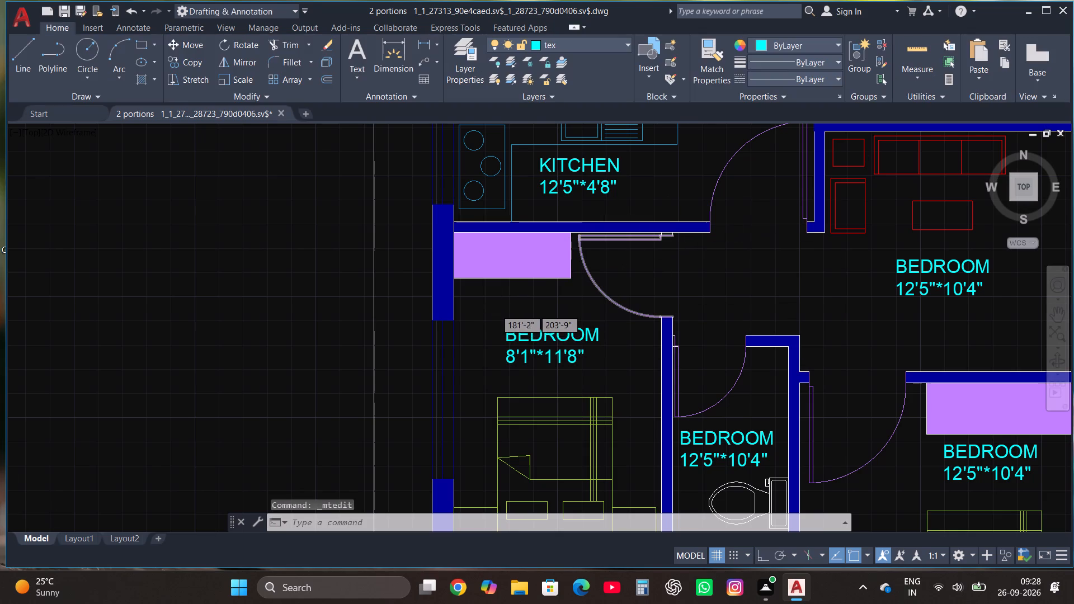
scroll(495, 308, "down", 1)
scroll(604, 370, "up", 2)
left_click(511, 345)
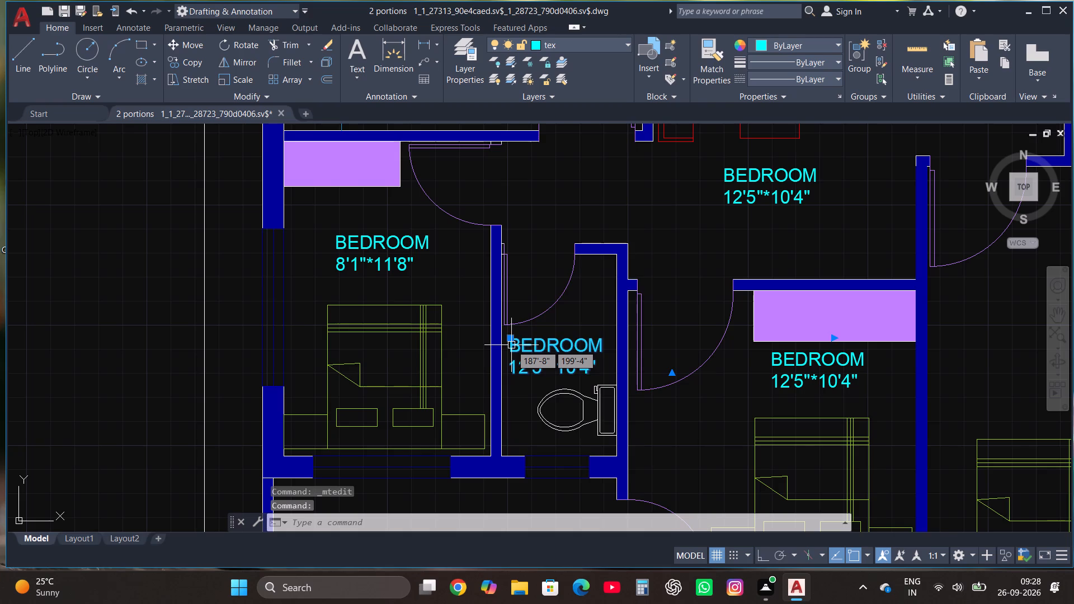
right_click(511, 345)
left_click(596, 234)
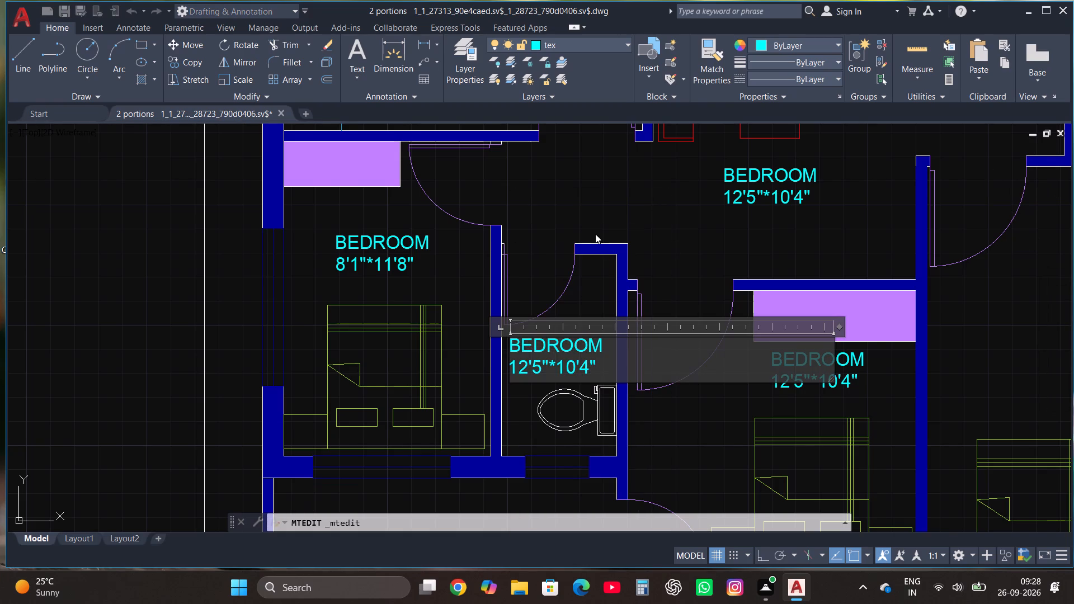
left_click(639, 374)
key("BackSpace")
key("BackSpace")
key("BackSpace")
key("BackSpace")
key("BackSpace")
key("BackSpace")
key("BackSpace")
key("BackSpace")
key("BackSpace")
key("BackSpace")
key("BackSpace")
key("BackSpace")
key("BackSpace")
key("BackSpace")
key("BackSpace")
key("BackSpace")
key("BackSpace")
key("BackSpace")
key("BackSpace")
key("BackSpace")
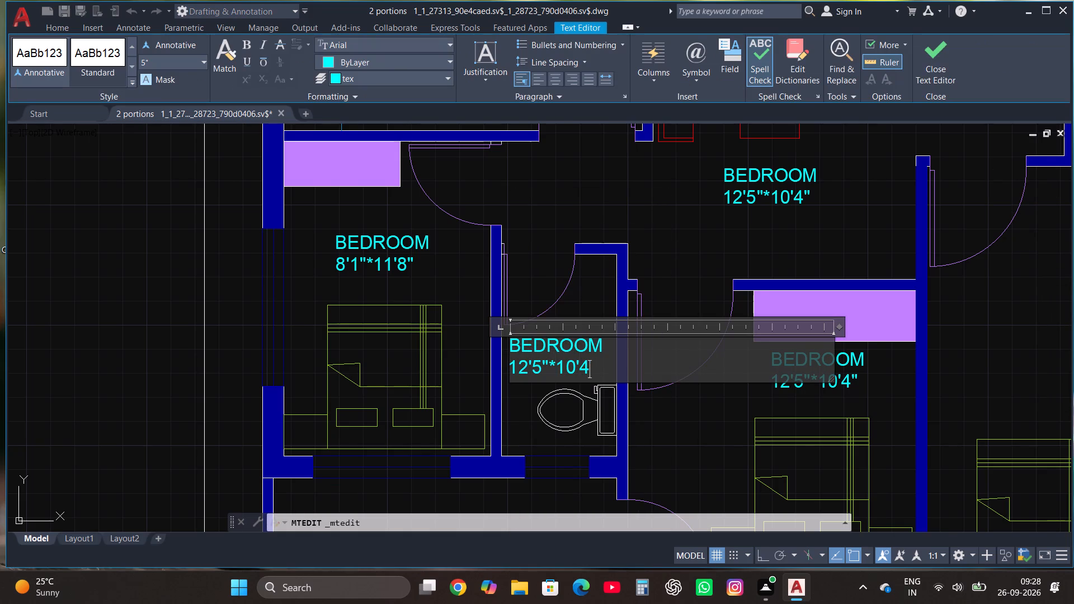
type("WC")
key("shift+plus")
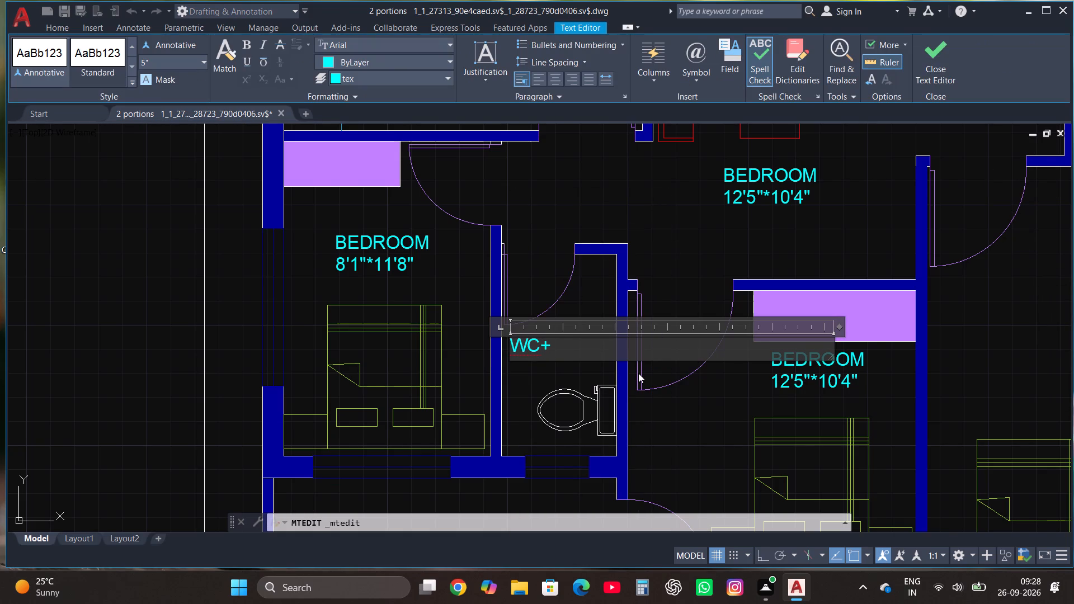
type("BATH")
key("Return")
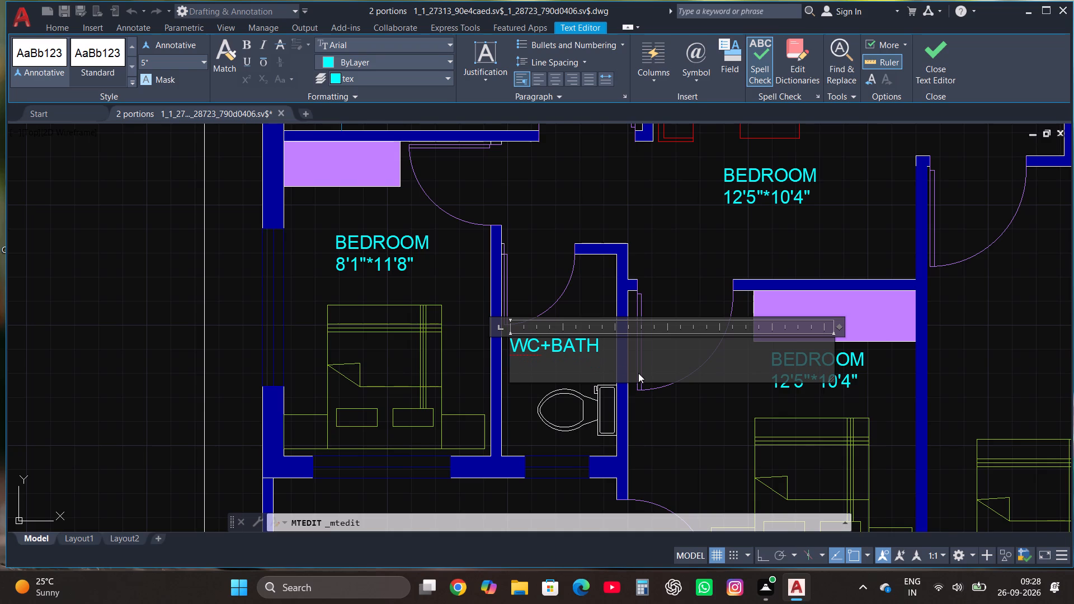
type("4'*")
type("7'1\"")
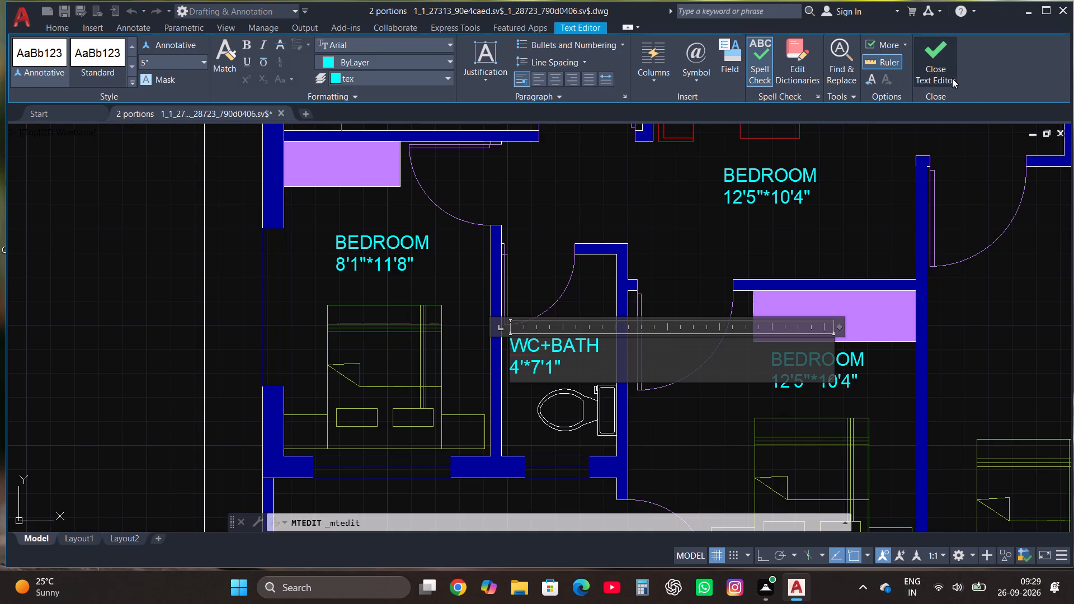
left_click(936, 59)
Change the dimensions in the label of the lower portion's middle bedroom, just east of that toilet, to 10'*10'.
scroll(502, 300, "down", 1)
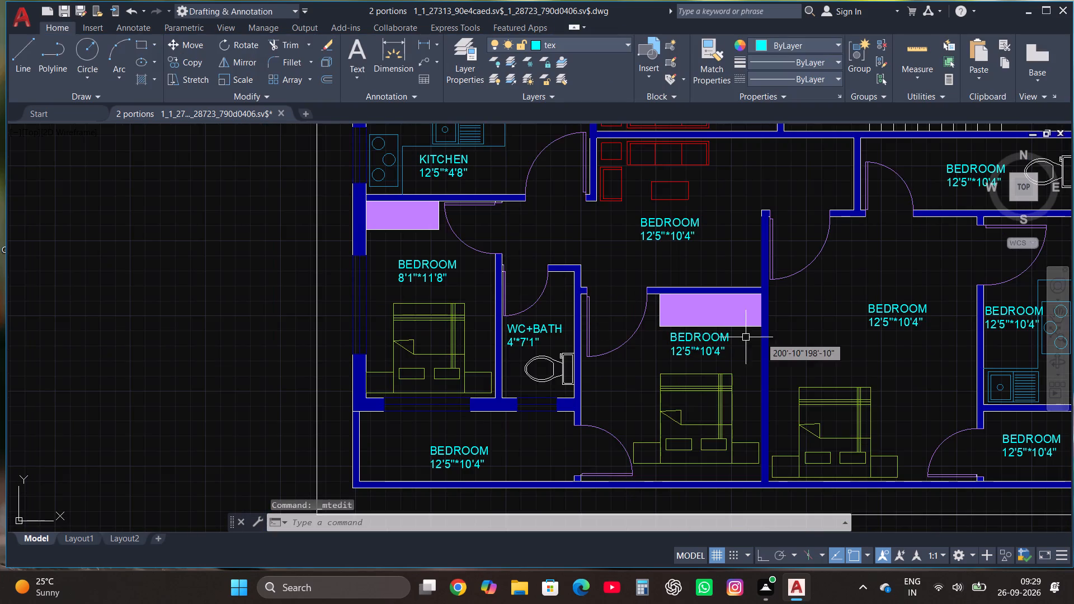
scroll(723, 338, "up", 1)
left_click(669, 337)
right_click(667, 337)
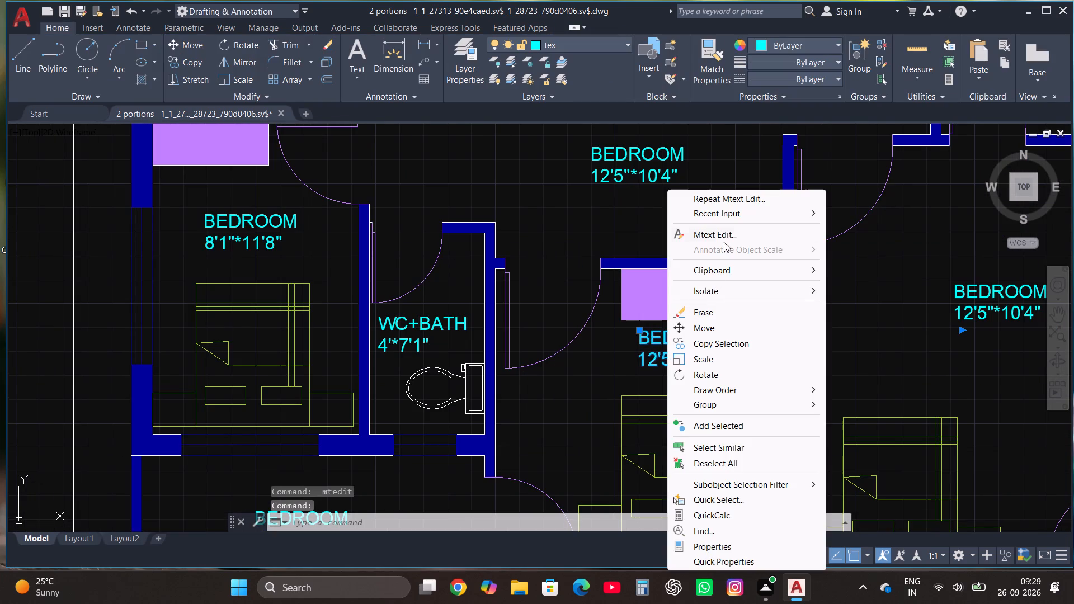
left_click(725, 232)
left_click(730, 358)
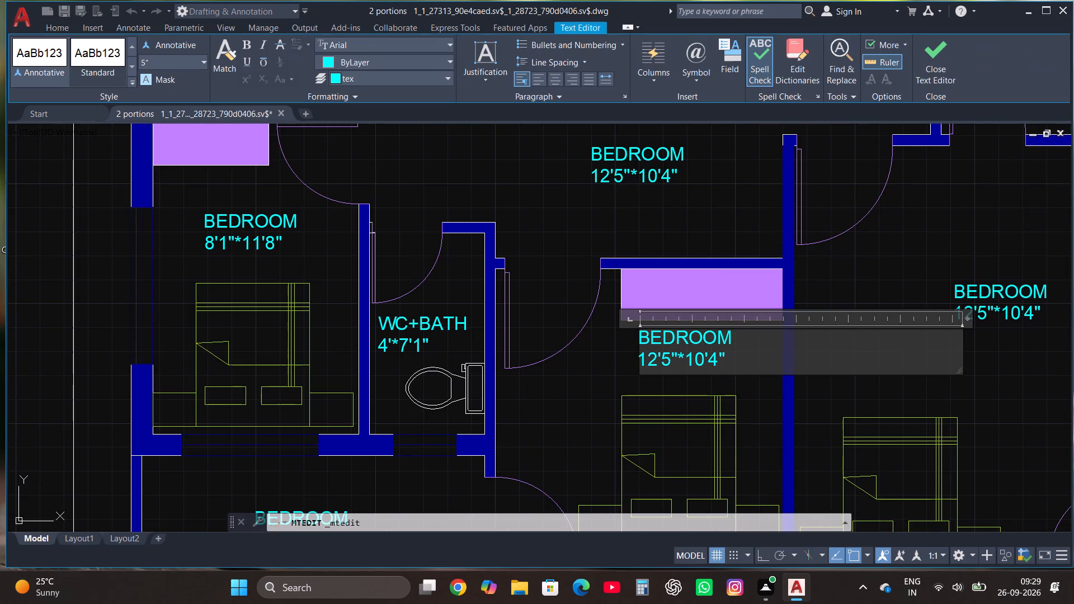
key("BackSpace")
key("BackSpace")
key("BackSpace")
key("BackSpace")
key("BackSpace")
key("BackSpace")
key("BackSpace")
key("BackSpace")
key("BackSpace")
key("BackSpace")
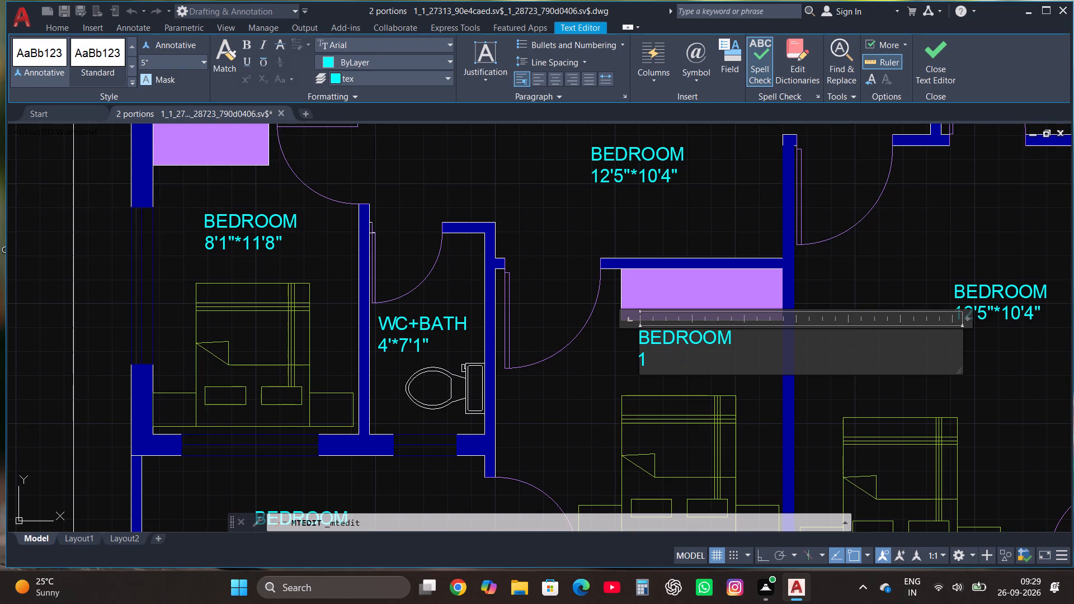
type("0'")
type("*10'")
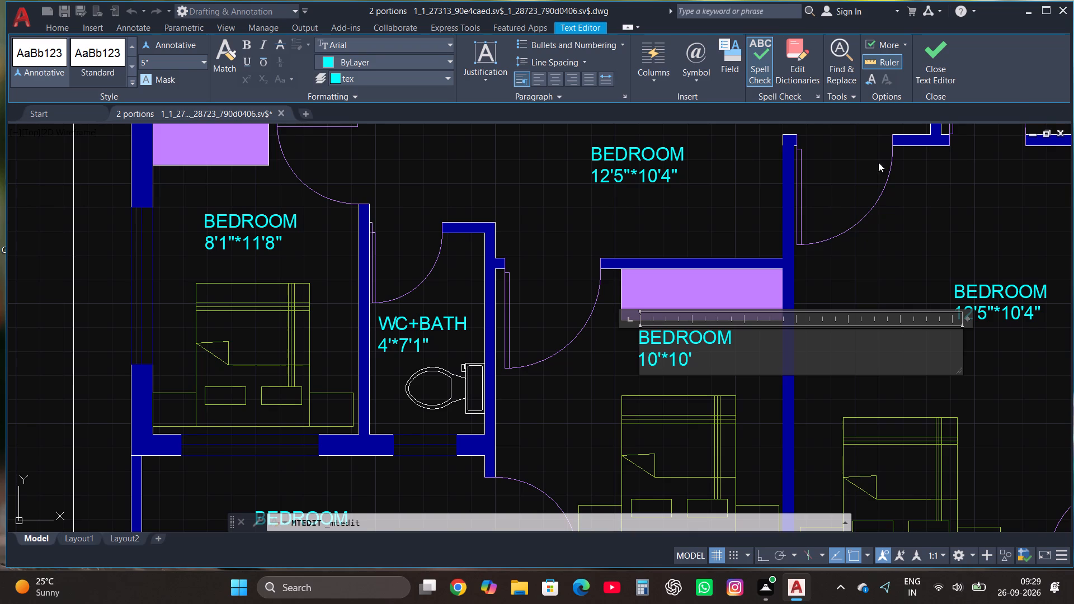
left_click(941, 53)
Replace the label text in the long narrow space below the lower-left bedroom and toilet with BALC. and a second line 13'2"*.
scroll(640, 287, "down", 2)
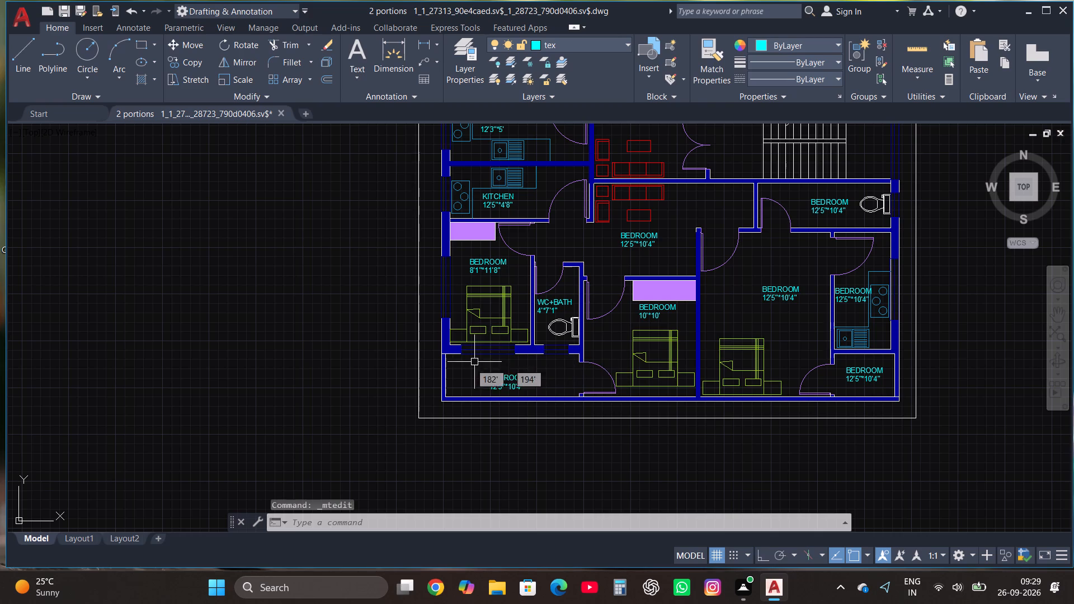
scroll(506, 388, "up", 2)
left_click(495, 369)
right_click(495, 369)
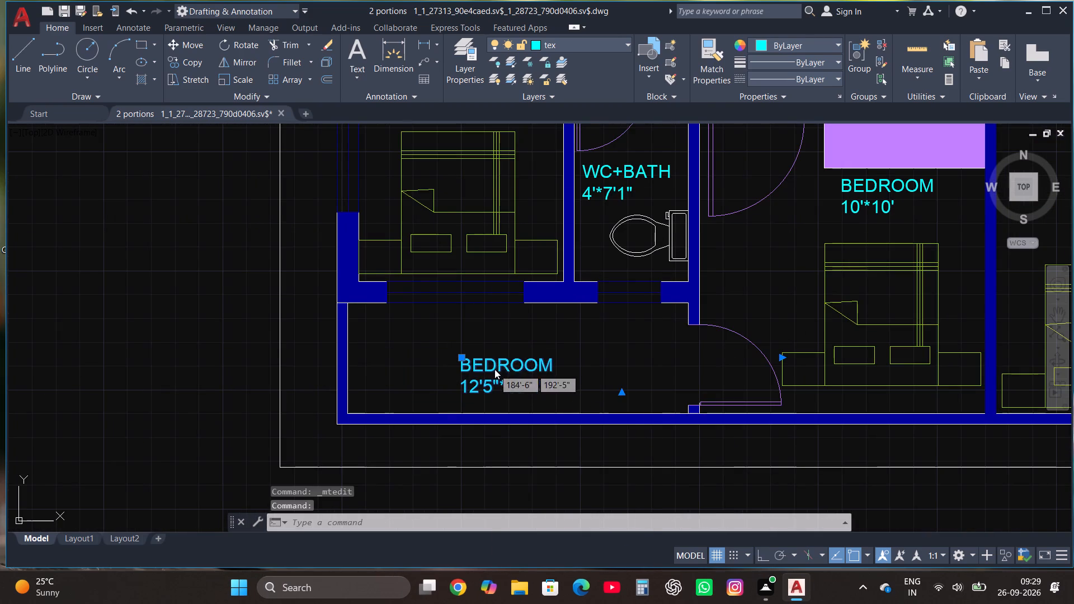
left_click(559, 233)
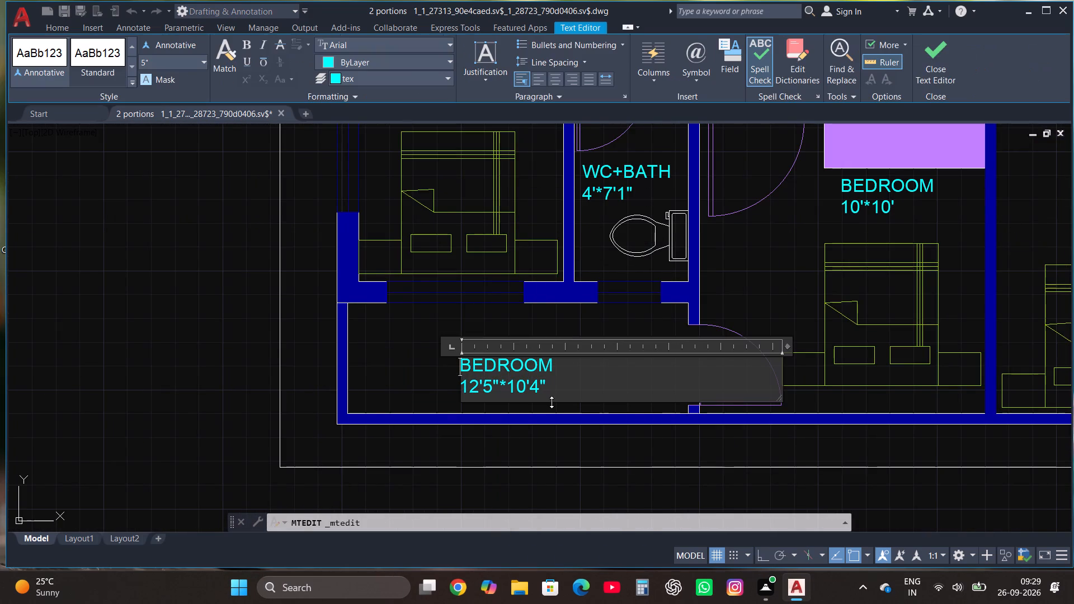
left_click(552, 402)
left_click(557, 393)
key("BackSpace")
key("BackSpace")
key("BackSpace")
key("BackSpace")
key("BackSpace")
key("BackSpace")
key("BackSpace")
key("BackSpace")
key("BackSpace")
key("BackSpace")
key("BackSpace")
key("BackSpace")
key("BackSpace")
key("BackSpace")
key("BackSpace")
key("BackSpace")
key("BackSpace")
key("BackSpace")
key("BackSpace")
key("BackSpace")
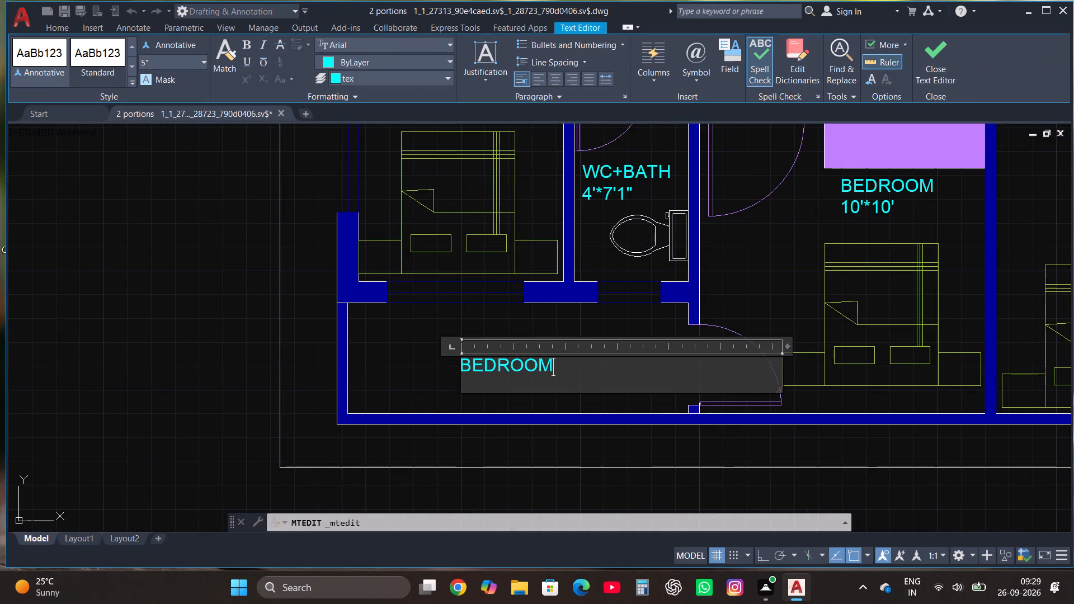
type("BALC")
key("period")
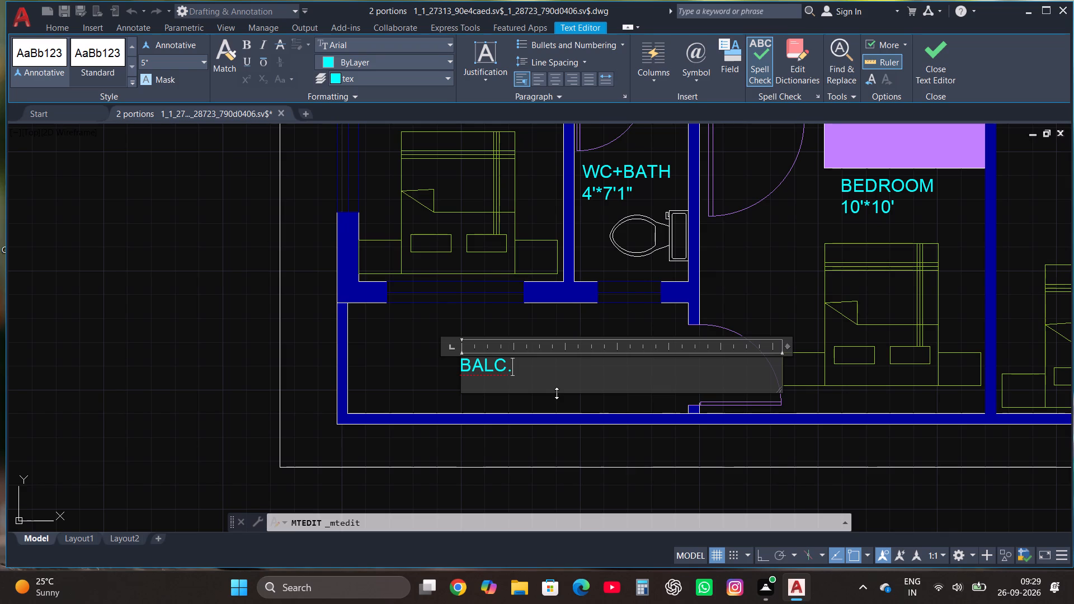
key("Return")
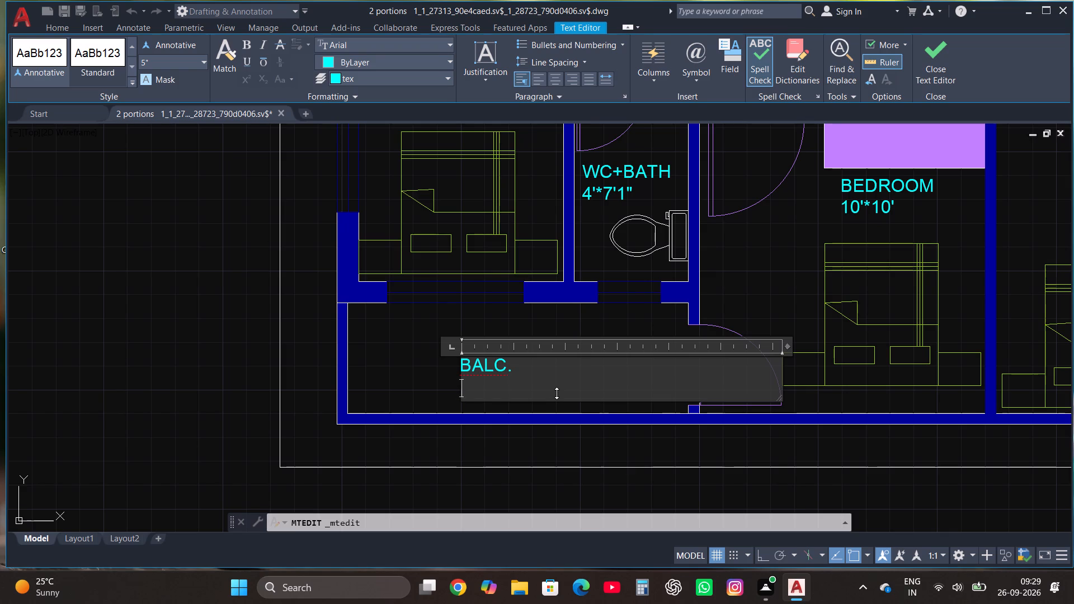
type("13'2\"*")
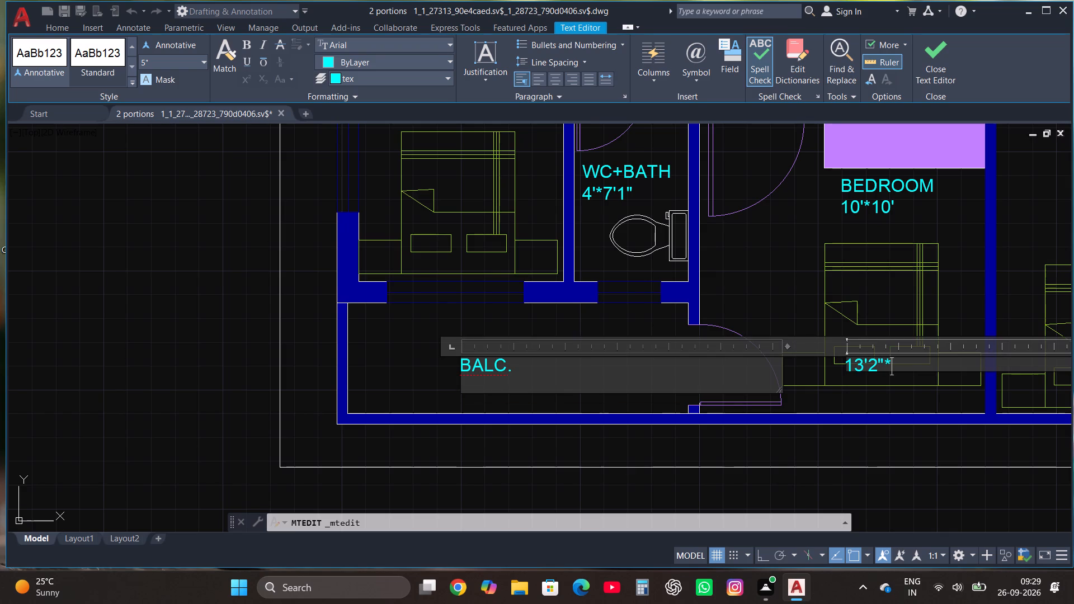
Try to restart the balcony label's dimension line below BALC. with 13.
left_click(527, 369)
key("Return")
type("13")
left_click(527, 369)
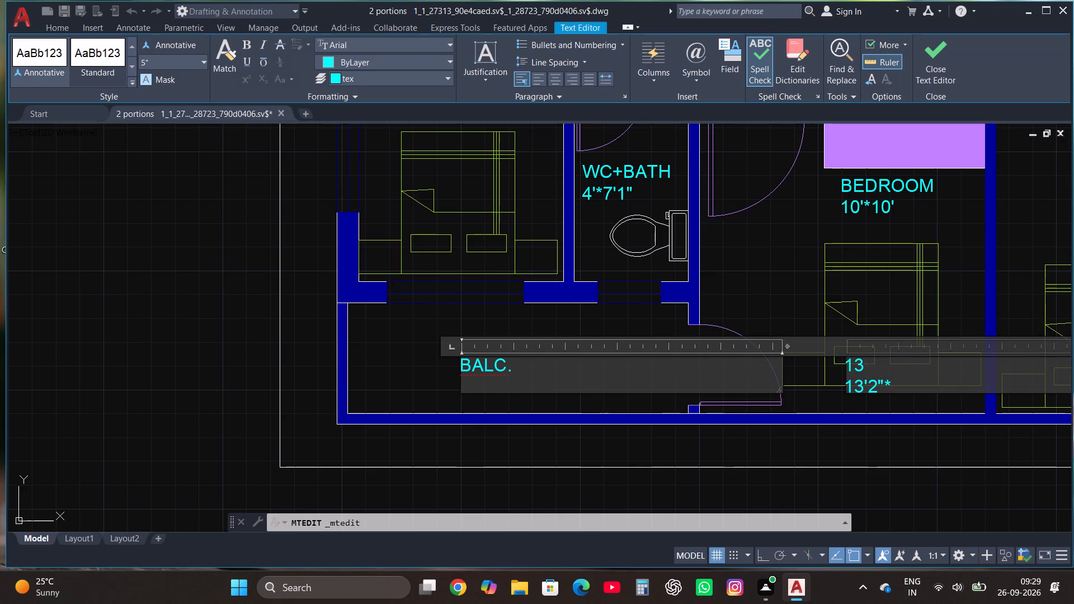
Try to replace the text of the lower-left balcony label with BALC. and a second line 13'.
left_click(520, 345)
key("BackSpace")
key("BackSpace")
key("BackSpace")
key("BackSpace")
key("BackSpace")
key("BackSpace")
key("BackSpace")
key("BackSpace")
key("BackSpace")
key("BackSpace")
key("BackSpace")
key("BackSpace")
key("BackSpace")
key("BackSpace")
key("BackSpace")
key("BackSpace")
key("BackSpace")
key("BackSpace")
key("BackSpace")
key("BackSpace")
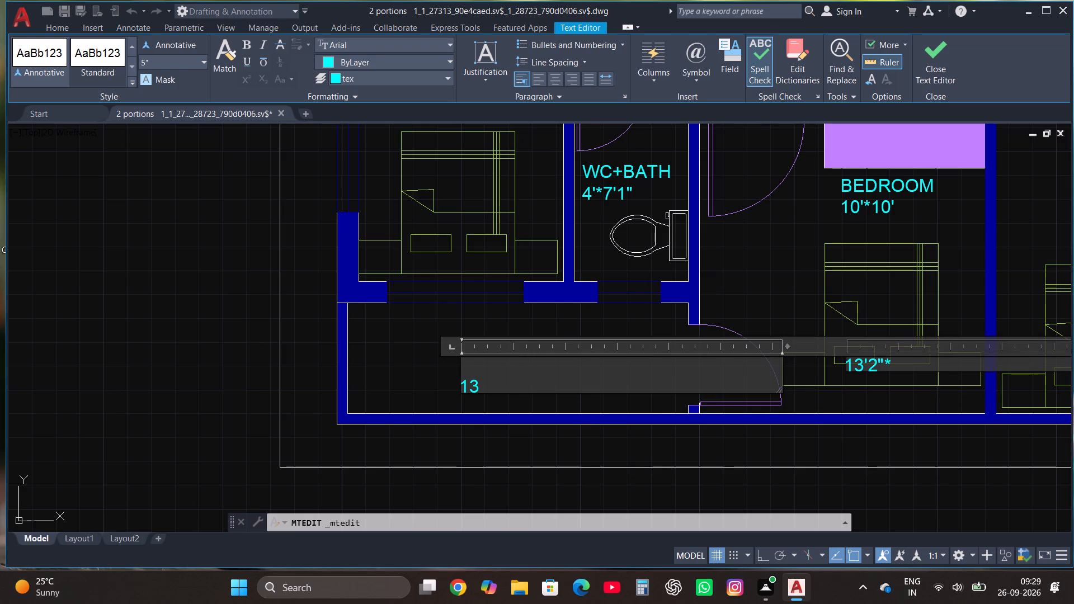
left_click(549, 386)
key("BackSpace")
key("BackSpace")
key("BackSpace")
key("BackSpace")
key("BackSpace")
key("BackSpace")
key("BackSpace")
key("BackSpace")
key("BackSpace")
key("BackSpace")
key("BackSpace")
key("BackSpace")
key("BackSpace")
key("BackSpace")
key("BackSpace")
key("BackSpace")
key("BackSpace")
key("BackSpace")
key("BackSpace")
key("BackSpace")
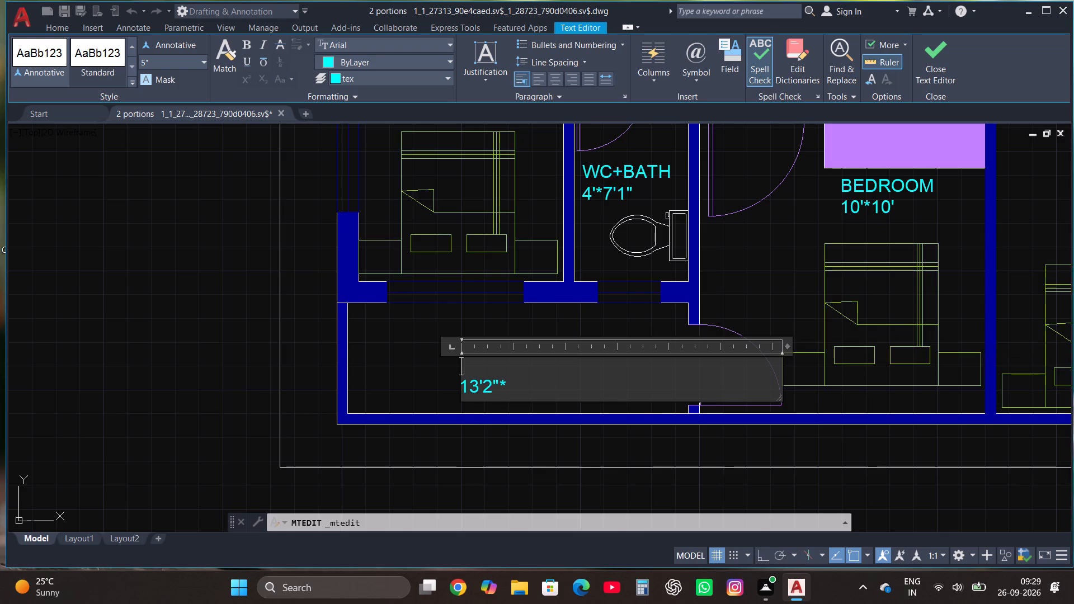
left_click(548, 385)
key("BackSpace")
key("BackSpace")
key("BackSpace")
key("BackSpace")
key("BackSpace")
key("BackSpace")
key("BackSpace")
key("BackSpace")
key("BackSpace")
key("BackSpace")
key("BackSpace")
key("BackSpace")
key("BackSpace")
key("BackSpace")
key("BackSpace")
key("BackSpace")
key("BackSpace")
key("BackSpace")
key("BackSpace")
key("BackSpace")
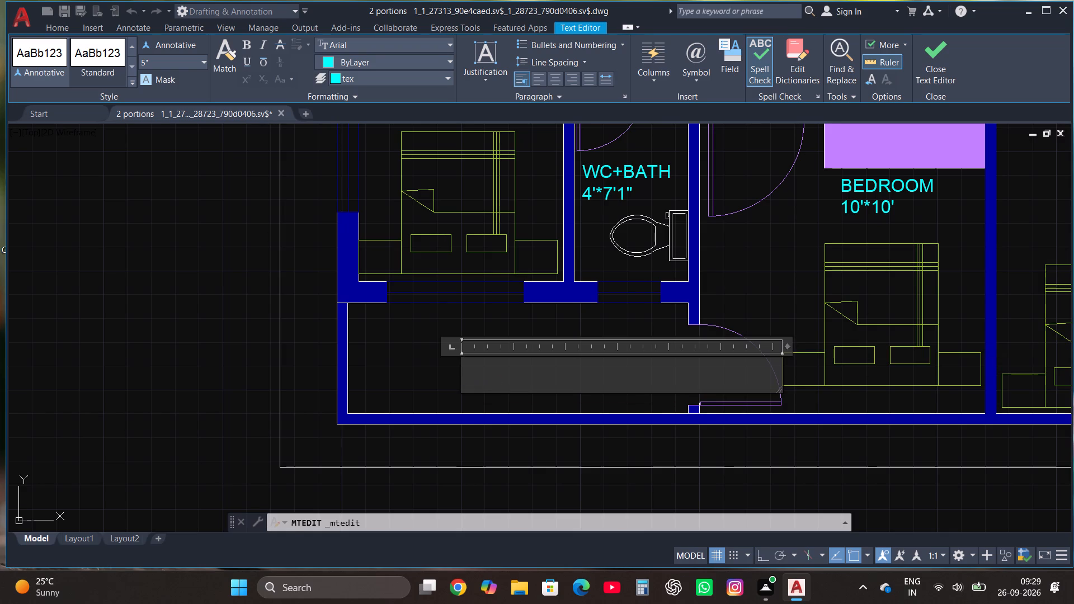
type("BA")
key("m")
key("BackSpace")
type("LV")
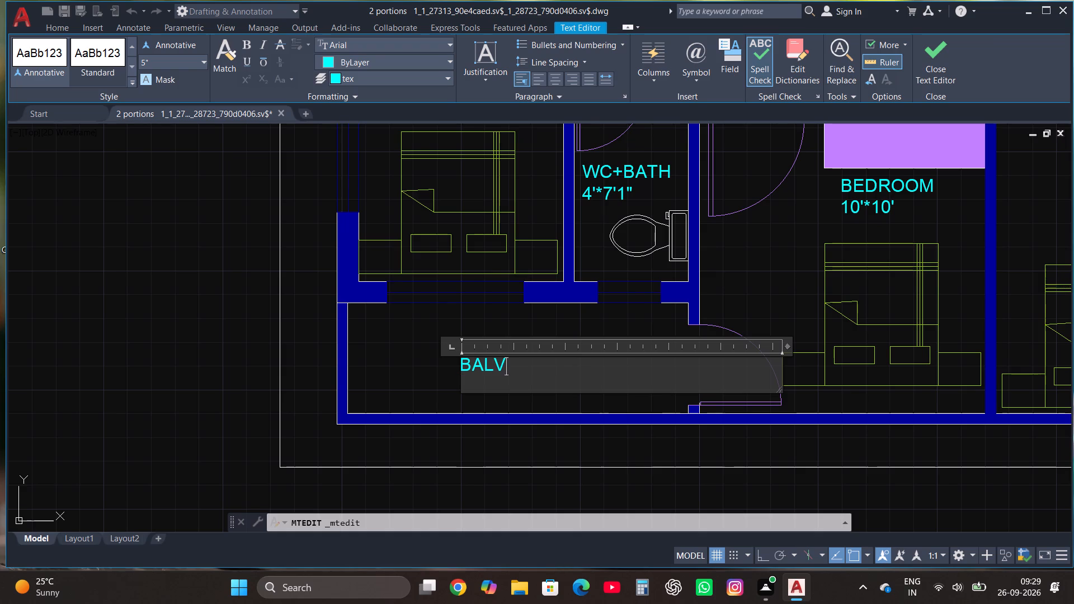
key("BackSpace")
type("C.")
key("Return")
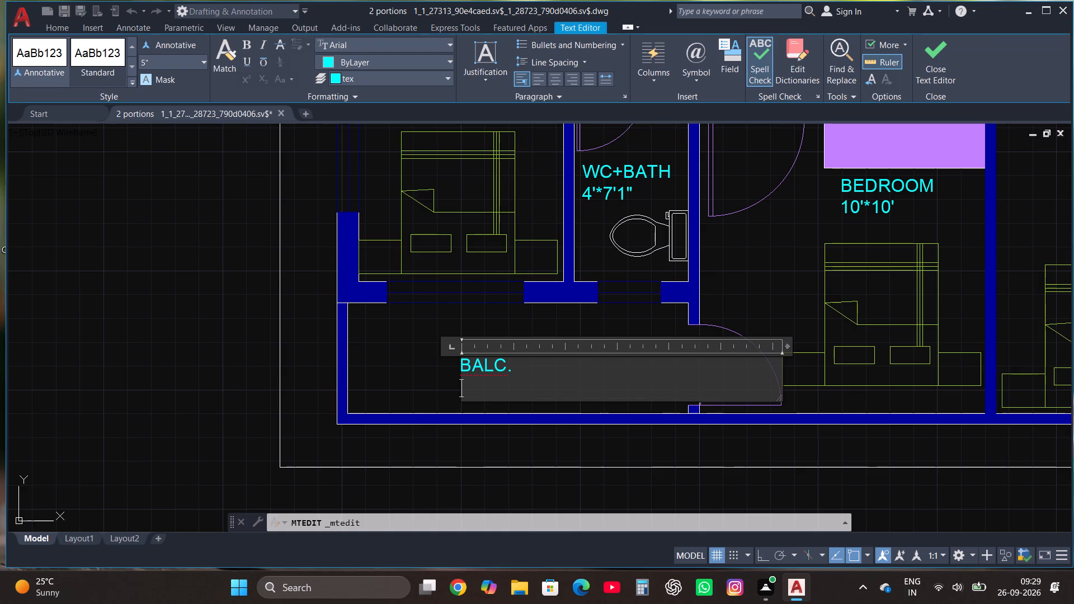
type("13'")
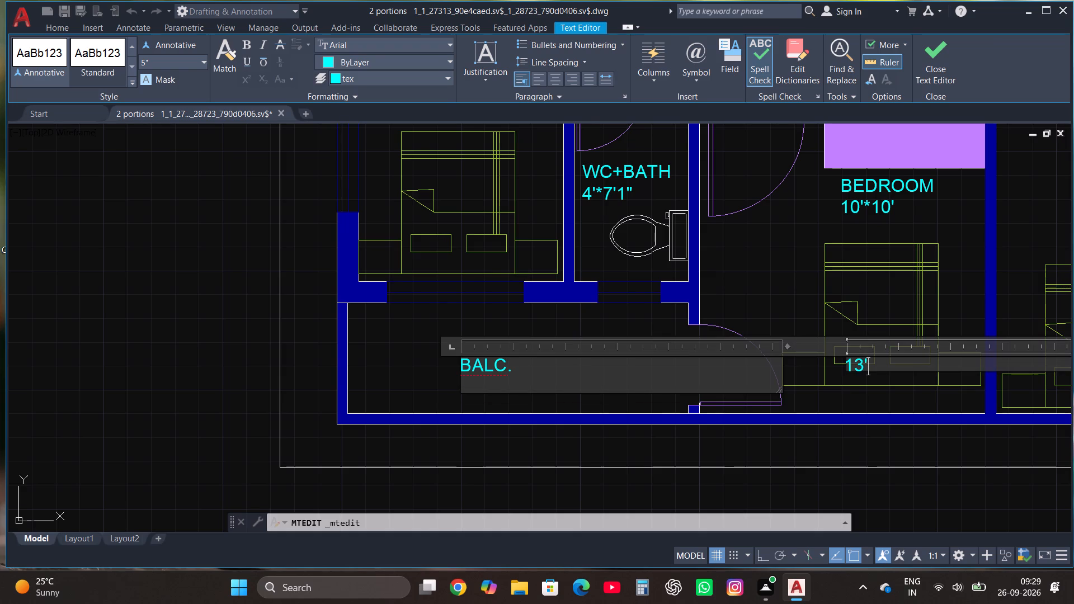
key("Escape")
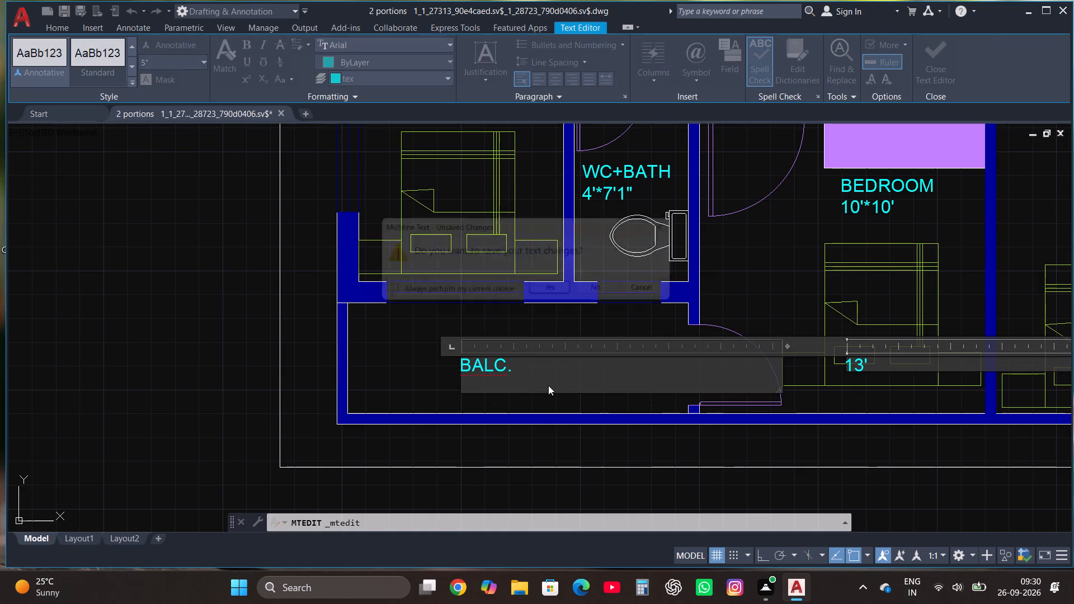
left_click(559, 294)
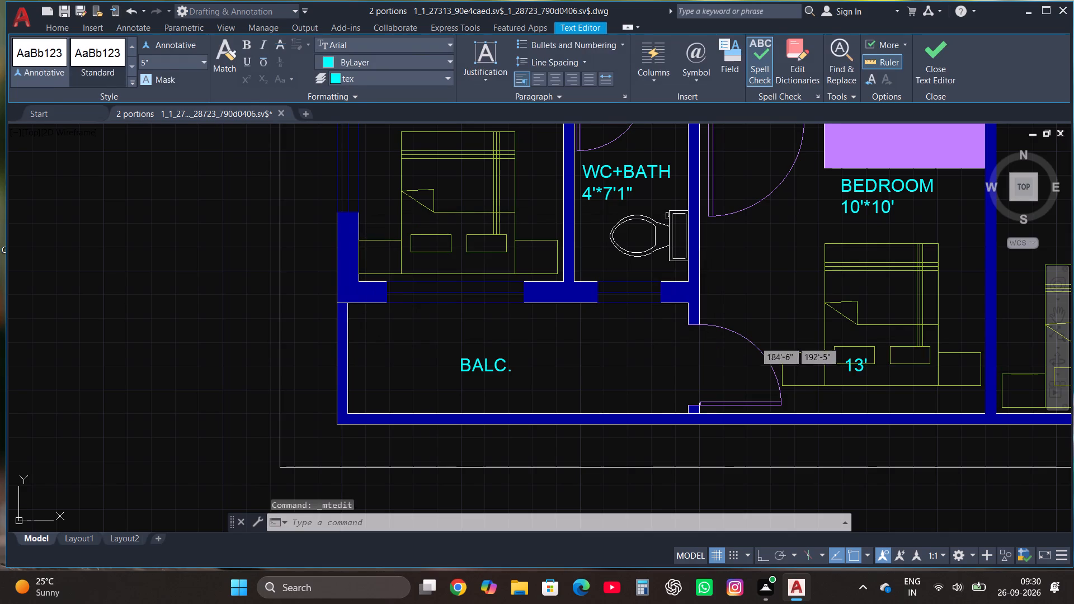
Erase the balcony label whose dimension text spills over into the 10'*10' bedroom.
left_click(850, 368)
key("Delete")
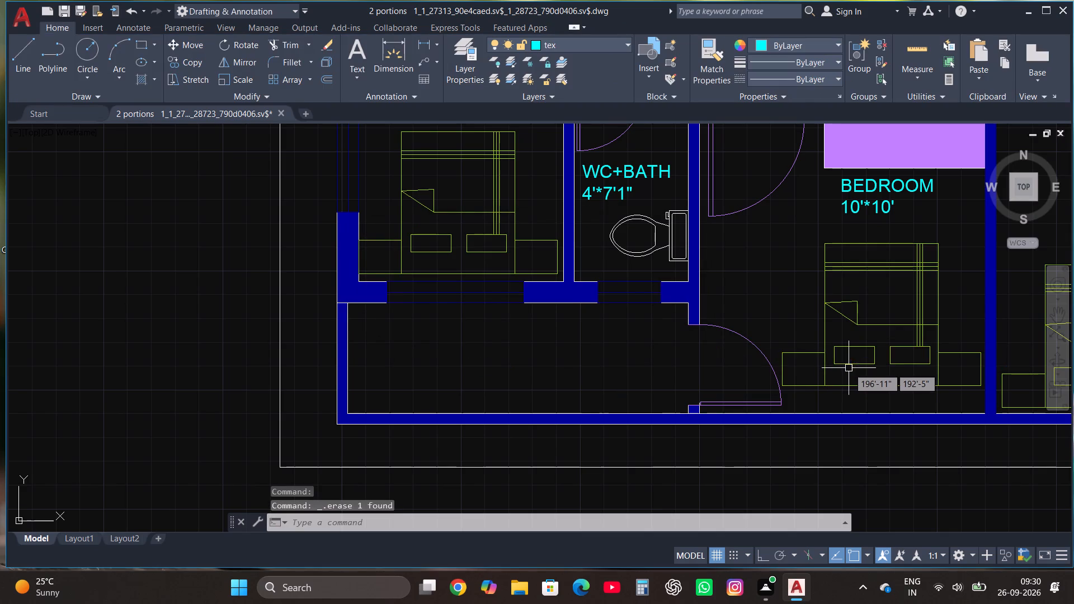
Copy the WC+BATH label from the toilet down into the long balcony below it.
left_click(610, 178)
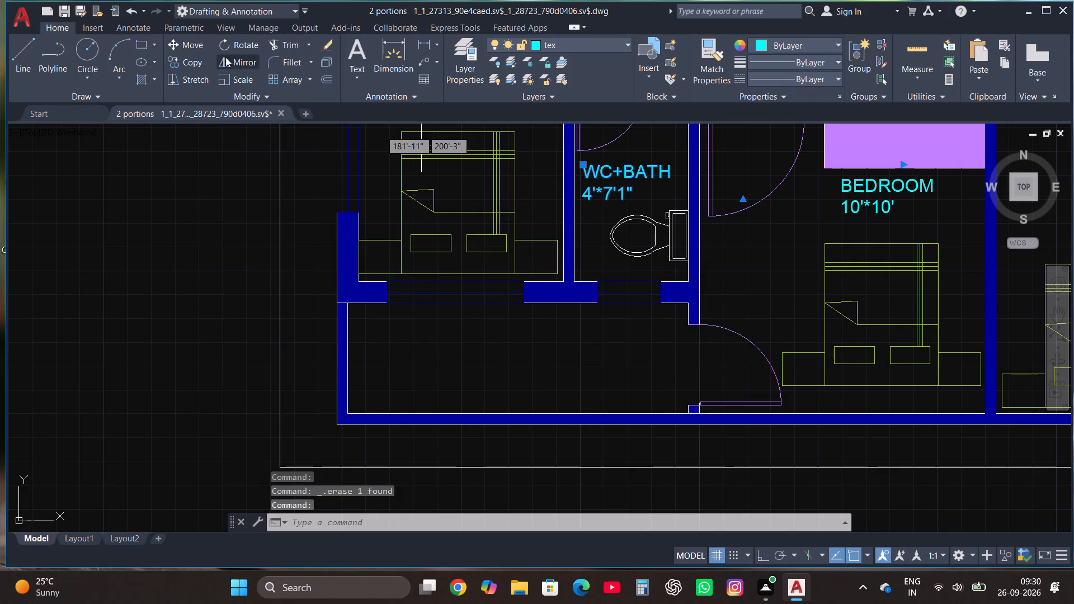
left_click(194, 64)
left_click(617, 190)
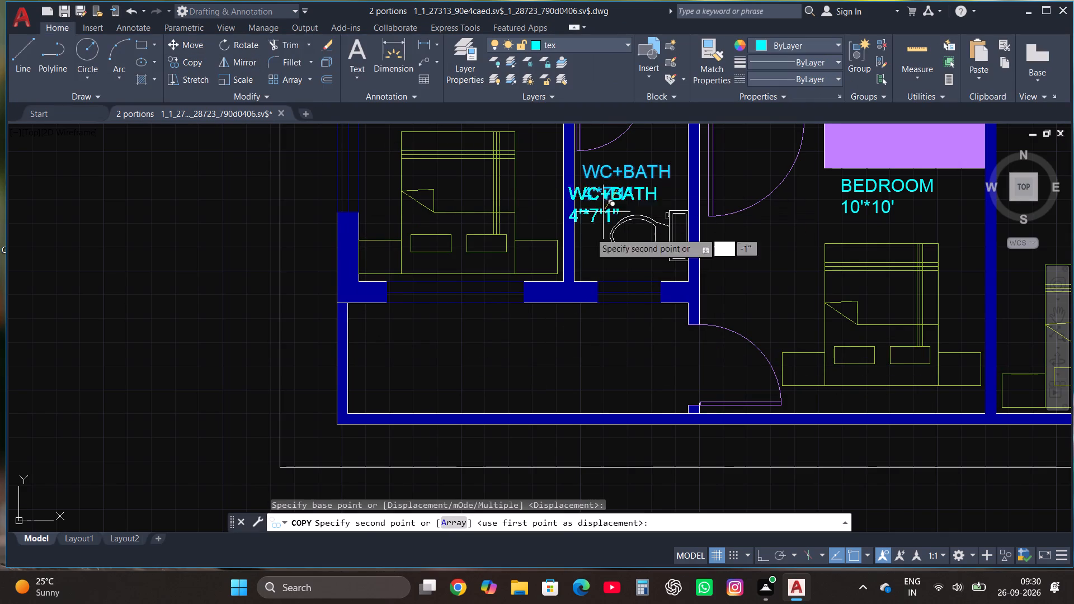
left_click(460, 364)
Replace the copied label's text in the long balcony with BALC and 13'2"*3'6" on two lines.
left_click(450, 346)
right_click(448, 346)
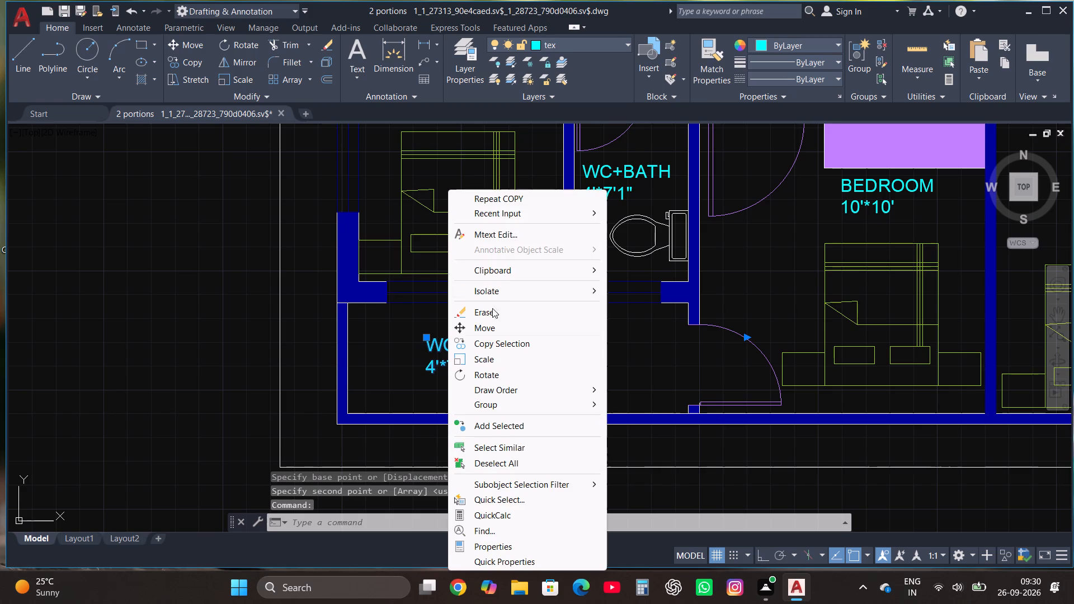
left_click(518, 235)
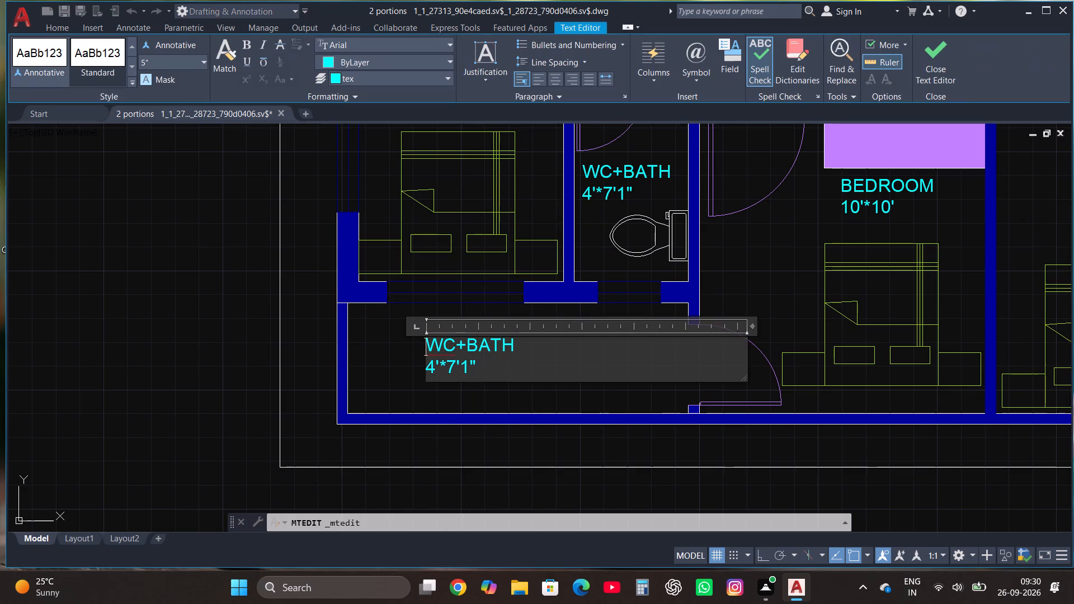
left_click(480, 365)
key("BackSpace")
key("BackSpace")
key("BackSpace")
key("BackSpace")
key("BackSpace")
key("BackSpace")
key("BackSpace")
key("BackSpace")
key("BackSpace")
key("BackSpace")
key("BackSpace")
key("BackSpace")
key("BackSpace")
key("BackSpace")
key("BackSpace")
key("BackSpace")
key("BackSpace")
key("BackSpace")
key("BackSpace")
key("BackSpace")
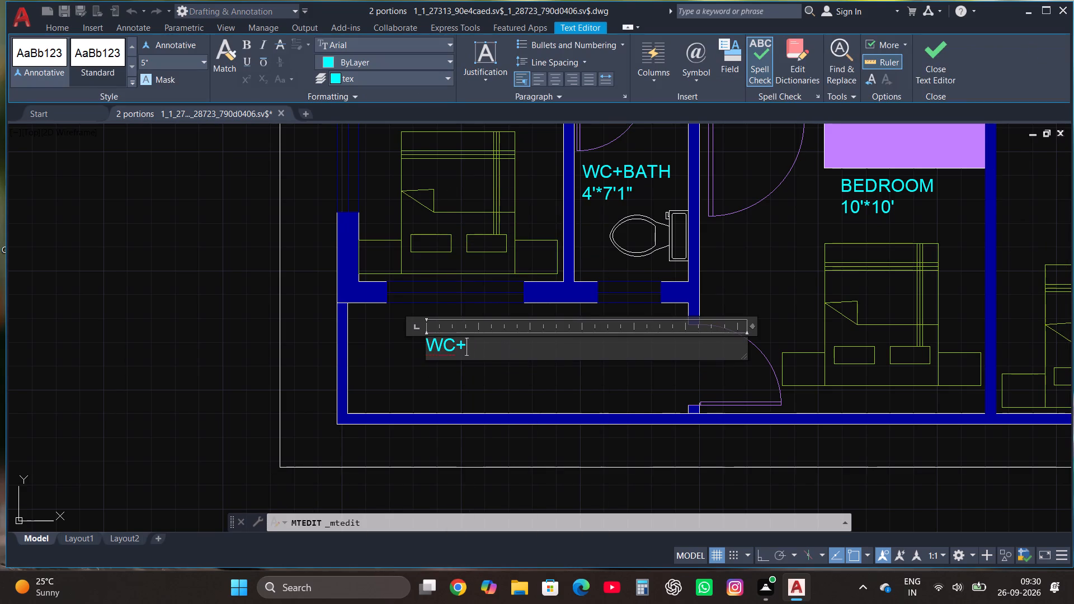
type("BAL")
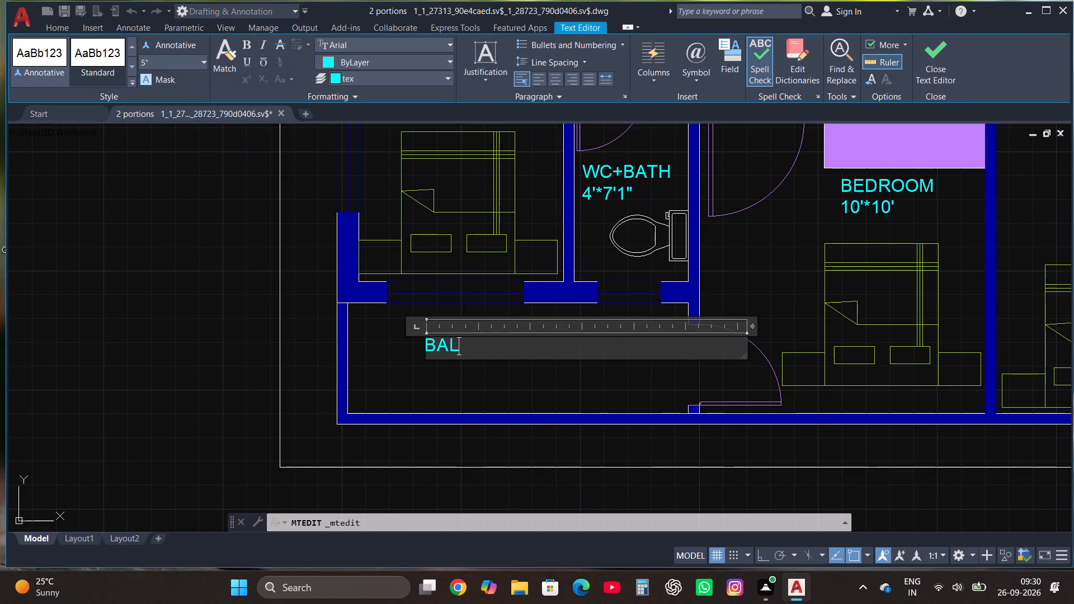
key("c")
key("Return")
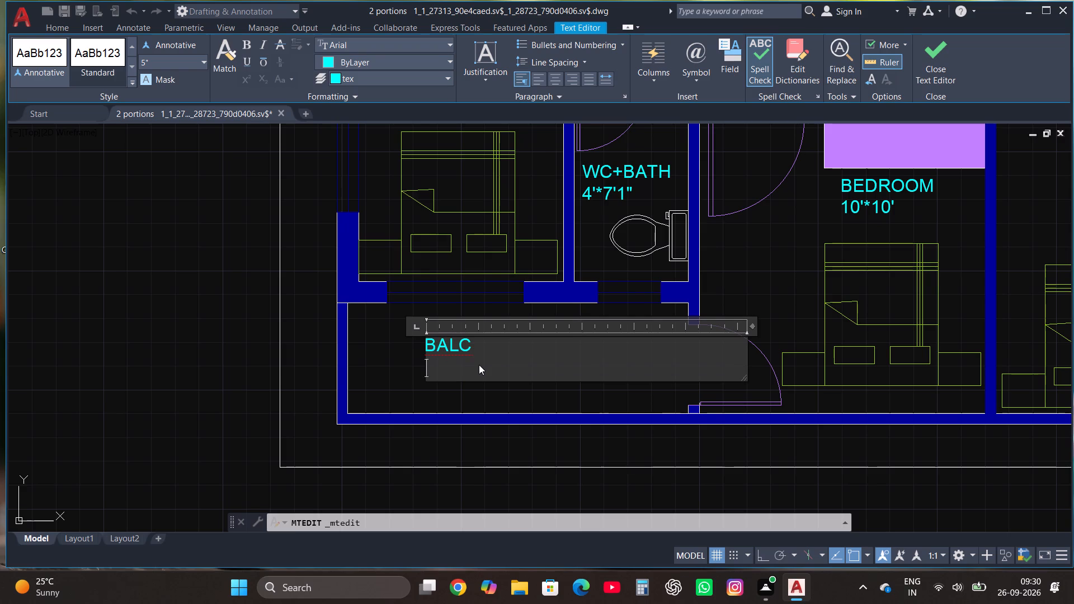
type("13'2\"")
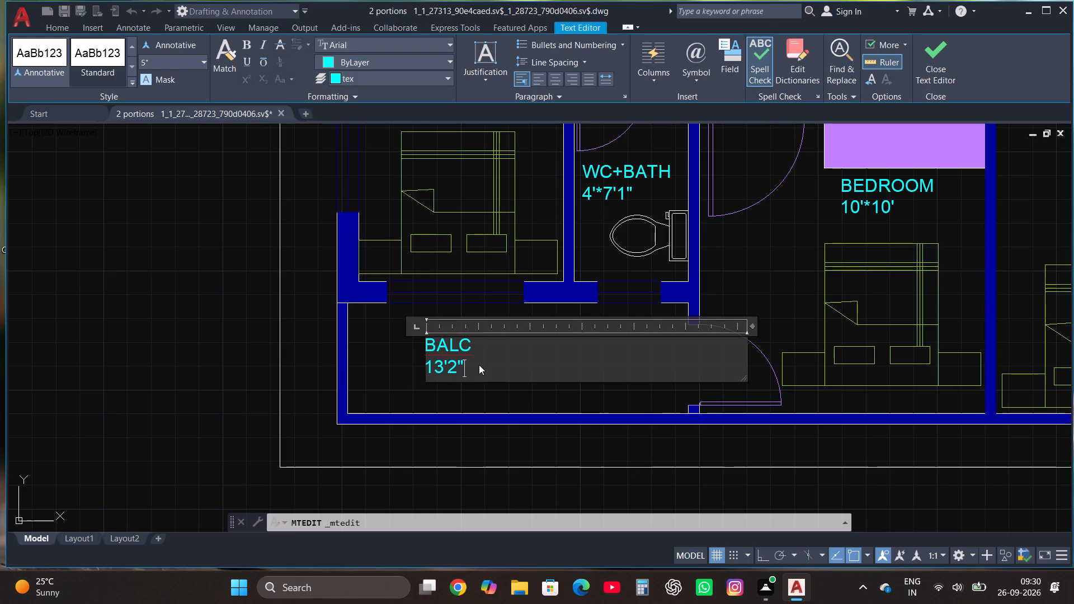
type("*3'6\"")
left_click(943, 53)
Replace the label text in the small space below the eastern portion's kitchen with BALC and 6'7"*3'6" on two lines.
scroll(503, 273, "down", 1)
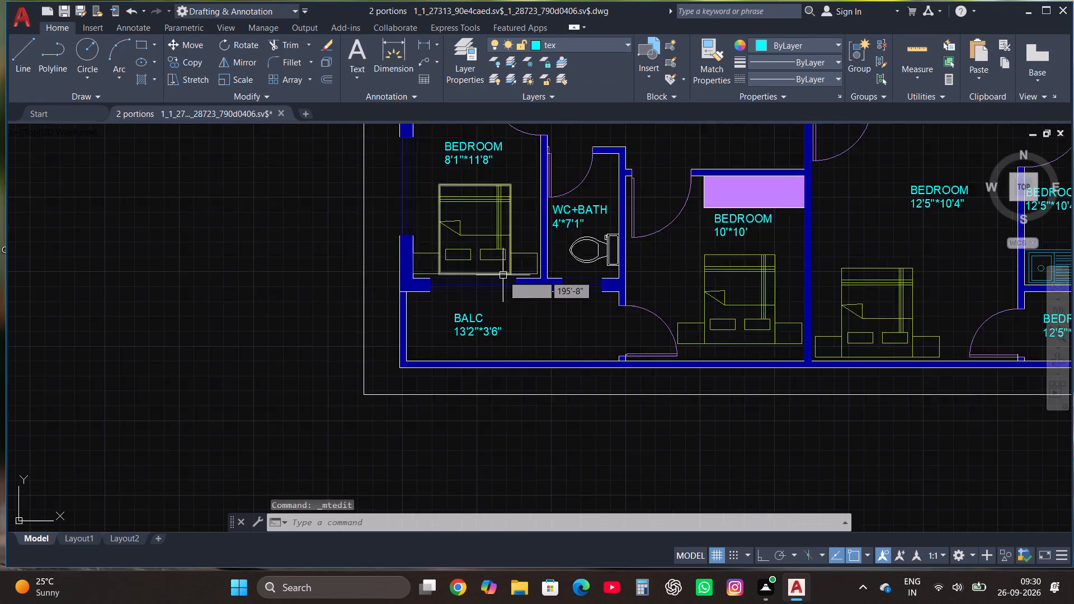
scroll(503, 275, "down", 1)
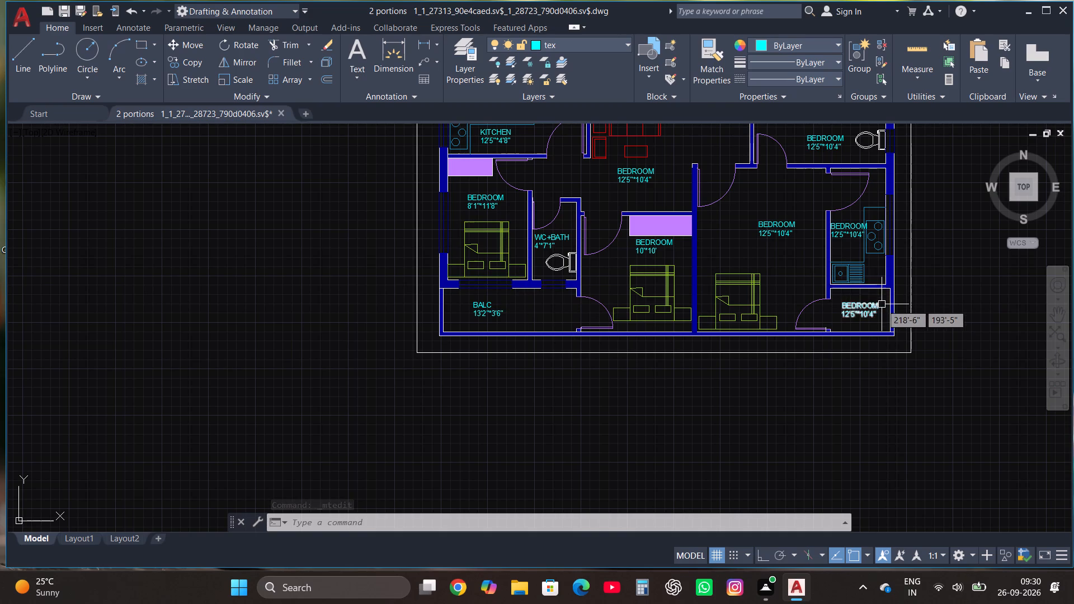
scroll(916, 312, "up", 2)
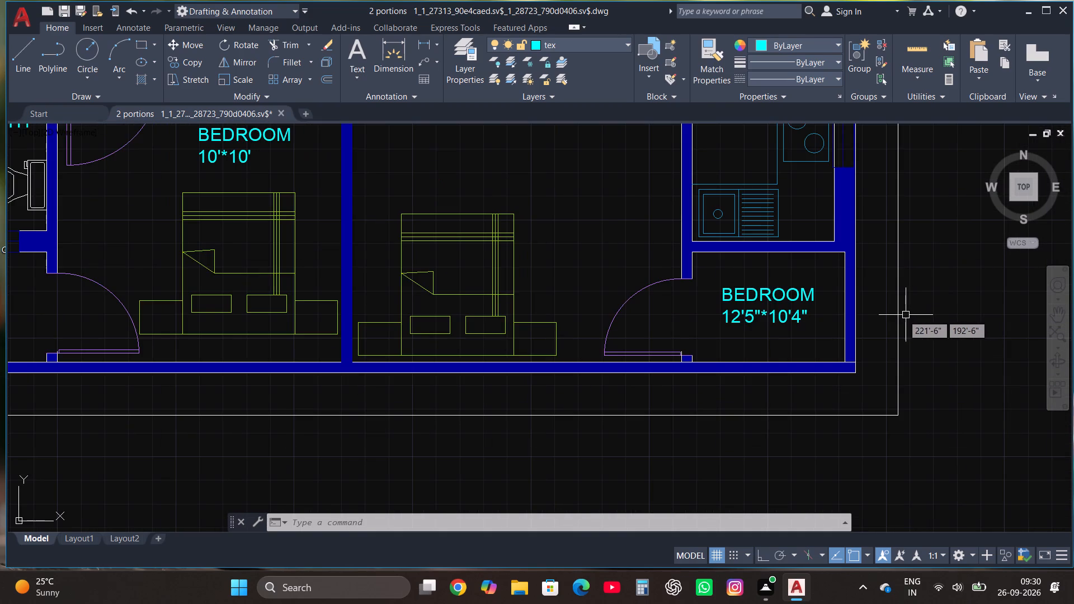
scroll(867, 322, "down", 2)
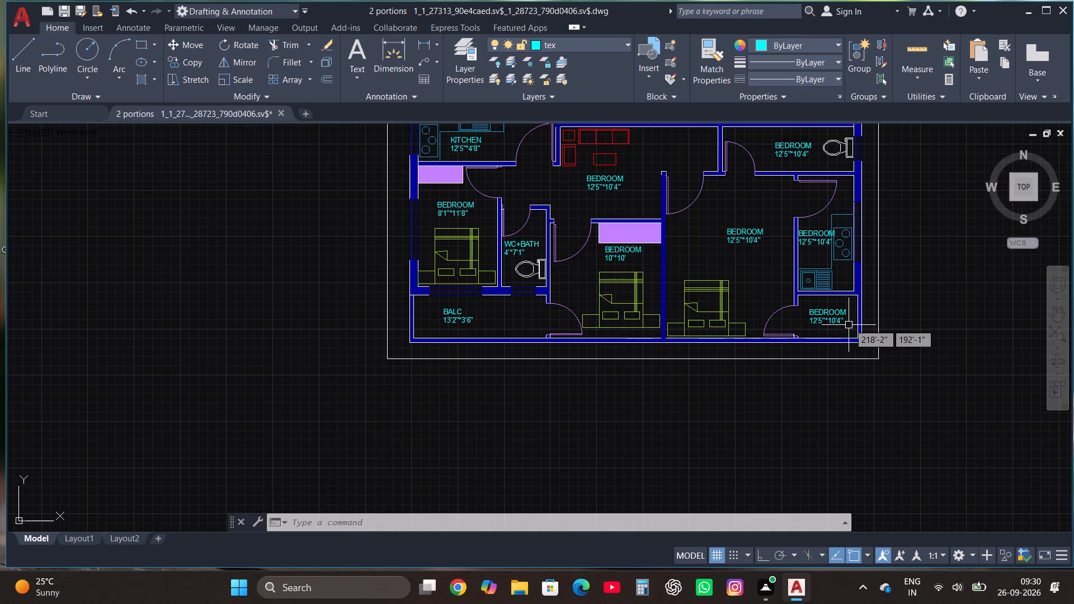
scroll(873, 308, "up", 2)
left_click(709, 320)
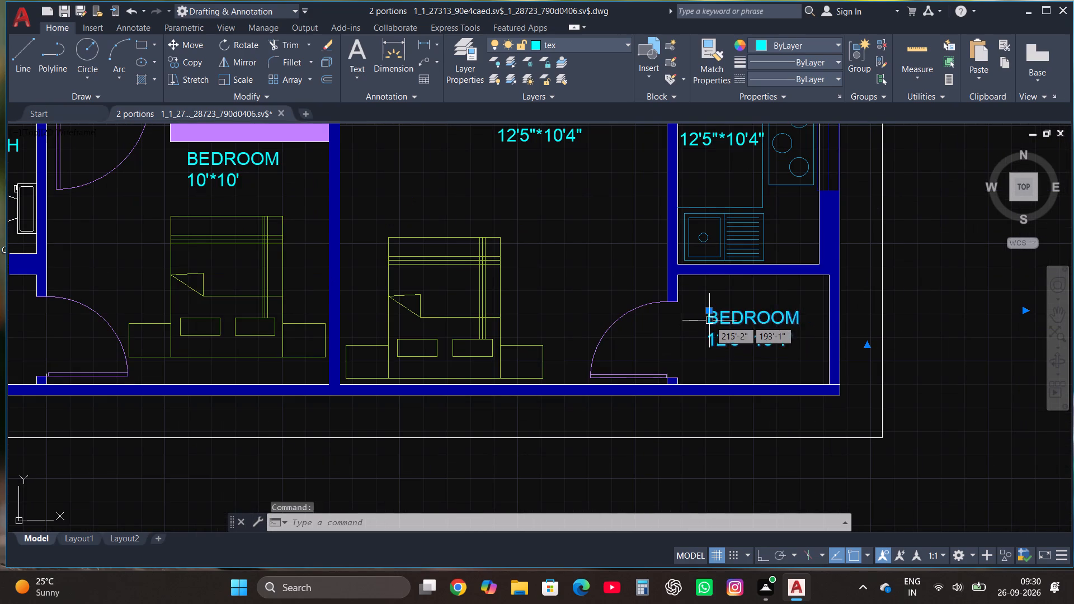
right_click(709, 320)
left_click(741, 234)
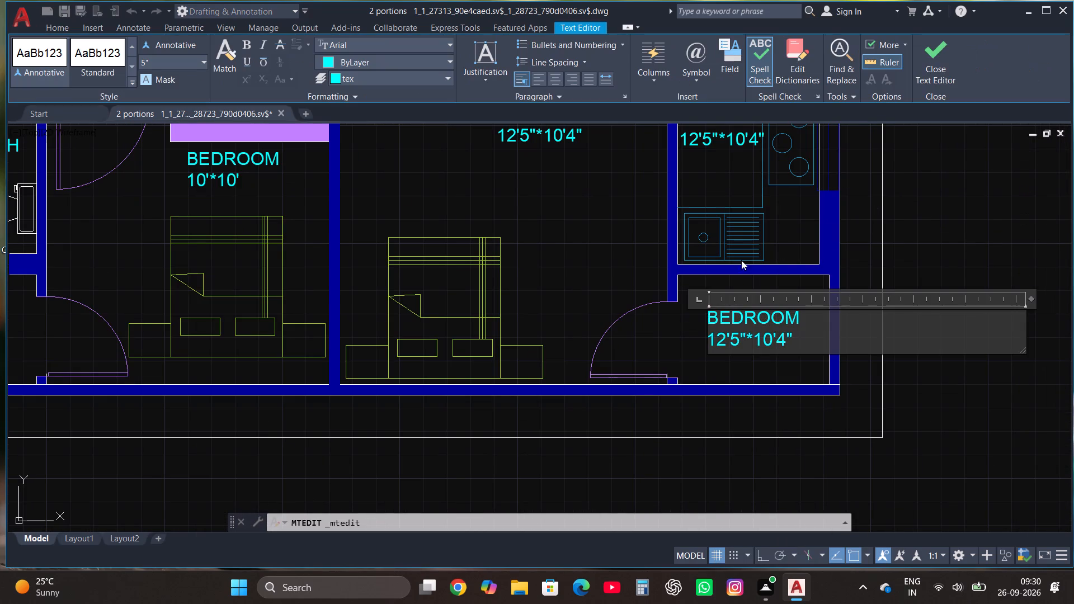
left_click(804, 340)
key("BackSpace")
key("BackSpace")
key("BackSpace")
key("BackSpace")
key("BackSpace")
key("BackSpace")
key("BackSpace")
key("BackSpace")
key("BackSpace")
key("BackSpace")
key("BackSpace")
key("BackSpace")
key("BackSpace")
key("BackSpace")
key("BackSpace")
key("BackSpace")
key("BackSpace")
key("BackSpace")
key("BackSpace")
key("BackSpace")
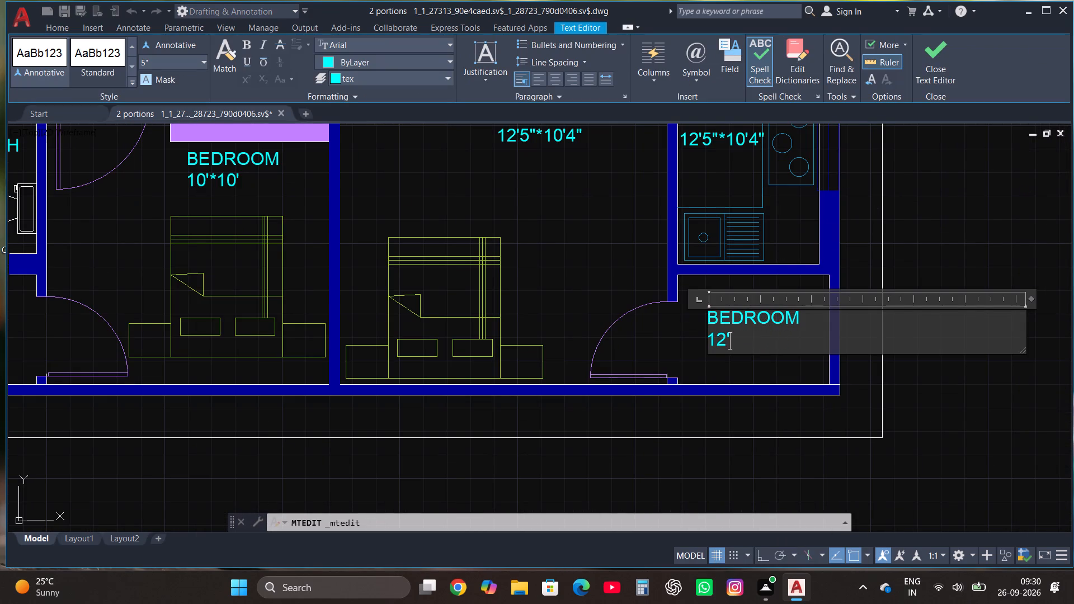
type("BALC")
key("Return")
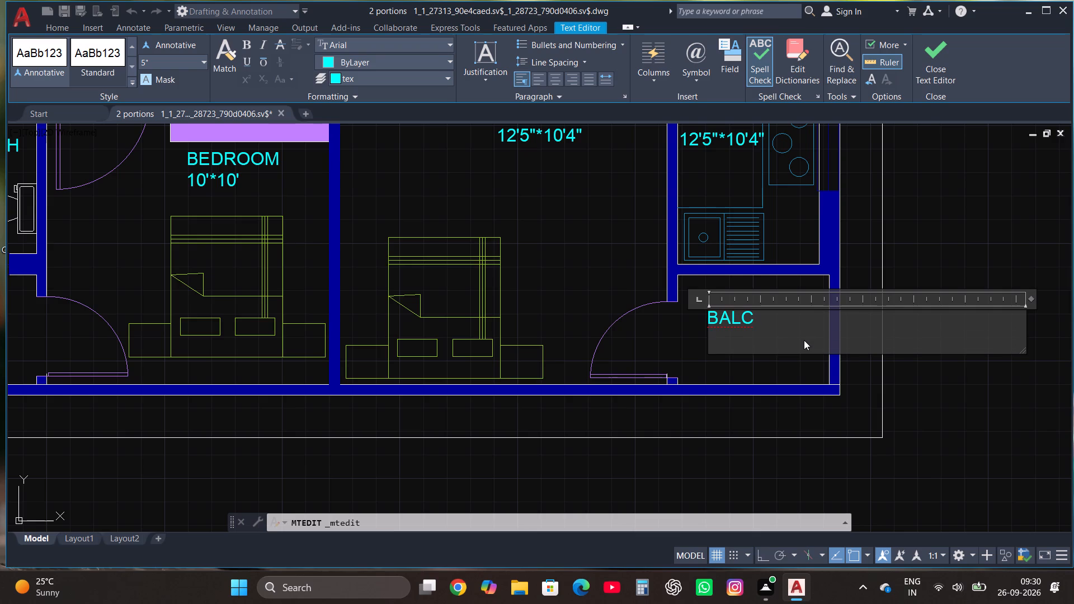
type("6'7\"*")
type("3'6\"")
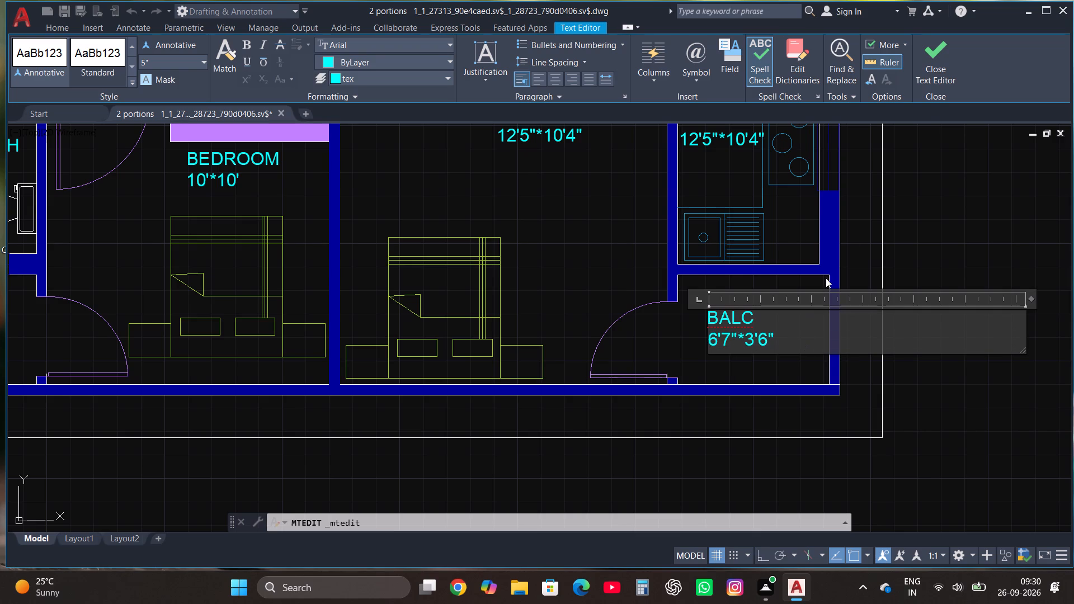
left_click(930, 49)
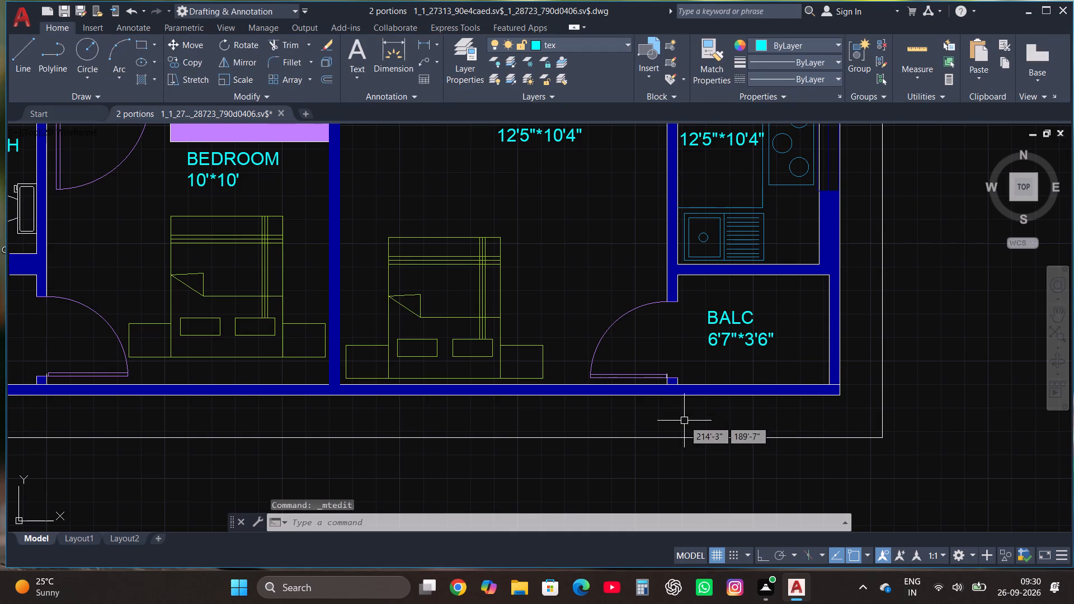
Replace the label text in the eastern portion's kitchen with KITCHEN and 5'*11' on two lines.
scroll(685, 426, "down", 1)
scroll(705, 214, "up", 1)
left_click(696, 244)
right_click(696, 243)
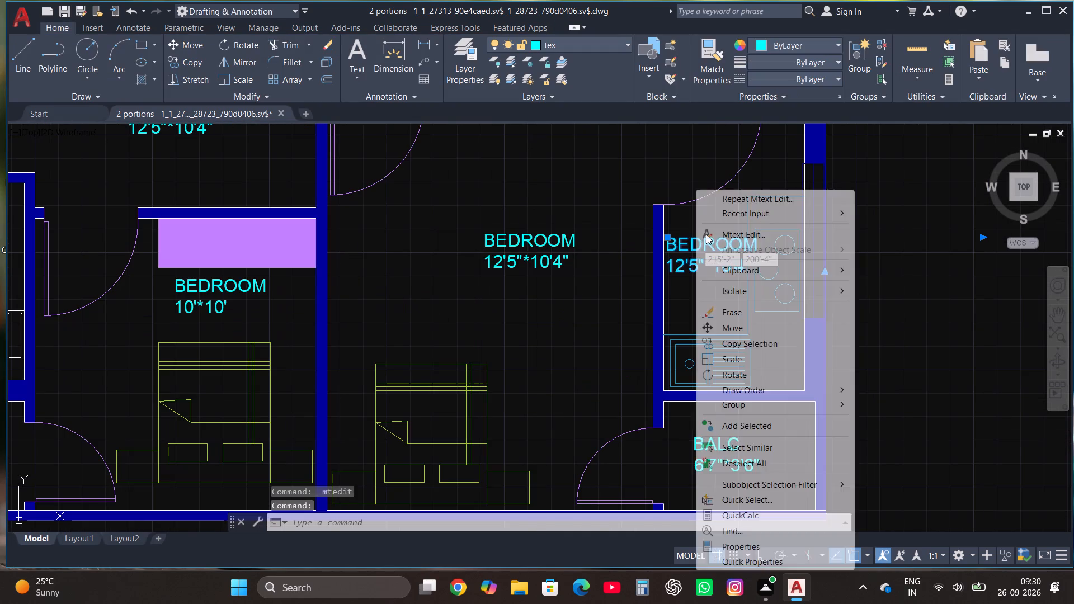
left_click(730, 234)
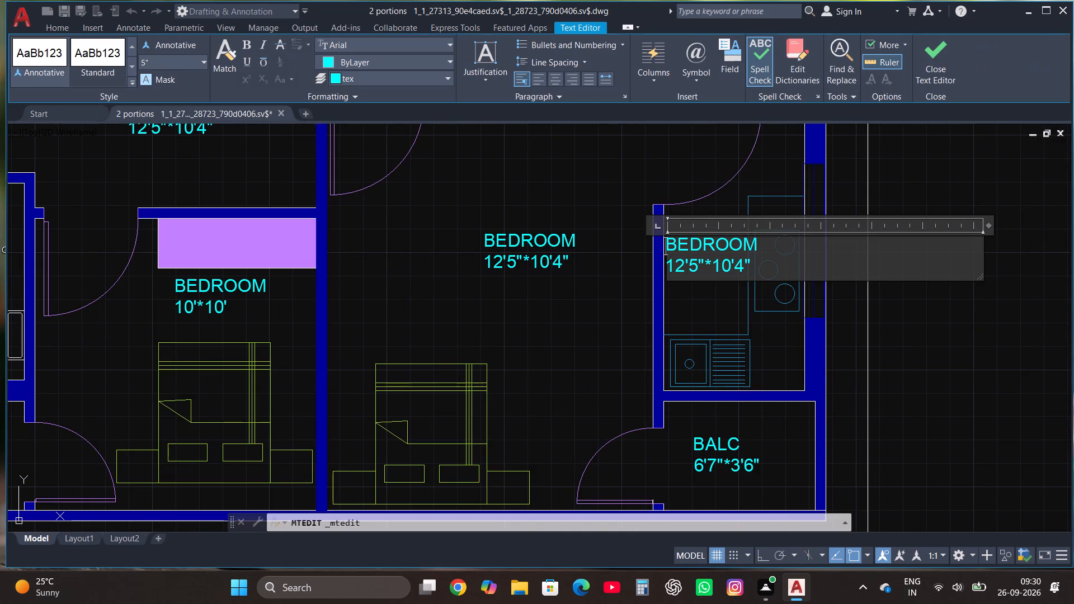
left_click(760, 266)
key("BackSpace")
key("BackSpace")
key("BackSpace")
key("BackSpace")
key("BackSpace")
key("BackSpace")
key("BackSpace")
key("BackSpace")
key("BackSpace")
key("BackSpace")
key("BackSpace")
key("BackSpace")
key("BackSpace")
key("BackSpace")
key("BackSpace")
key("BackSpace")
key("BackSpace")
key("BackSpace")
key("BackSpace")
key("BackSpace")
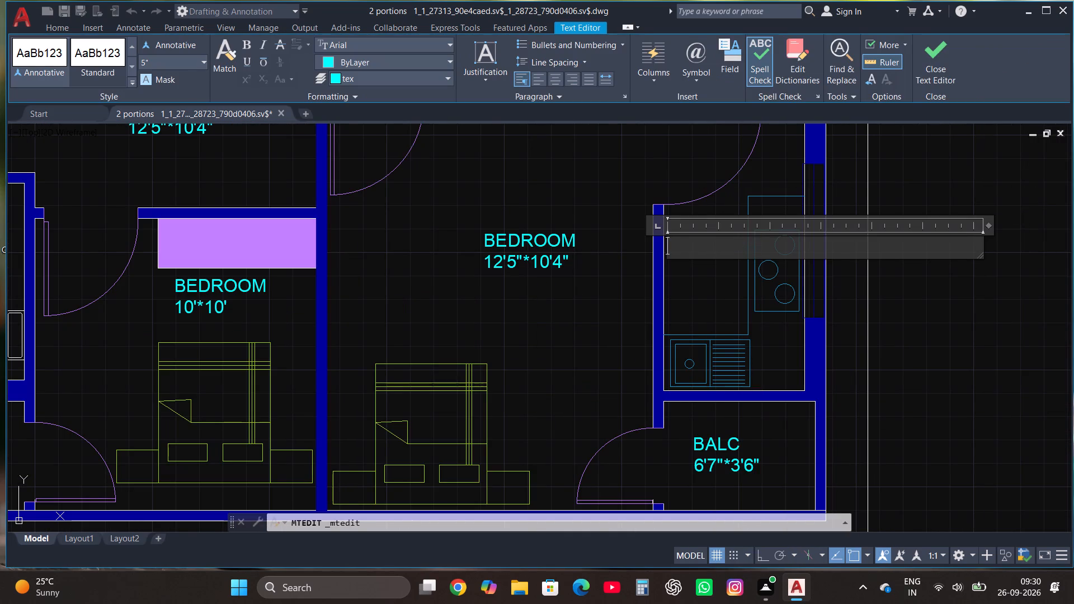
type("KITCHEN")
key("Return")
key("Return")
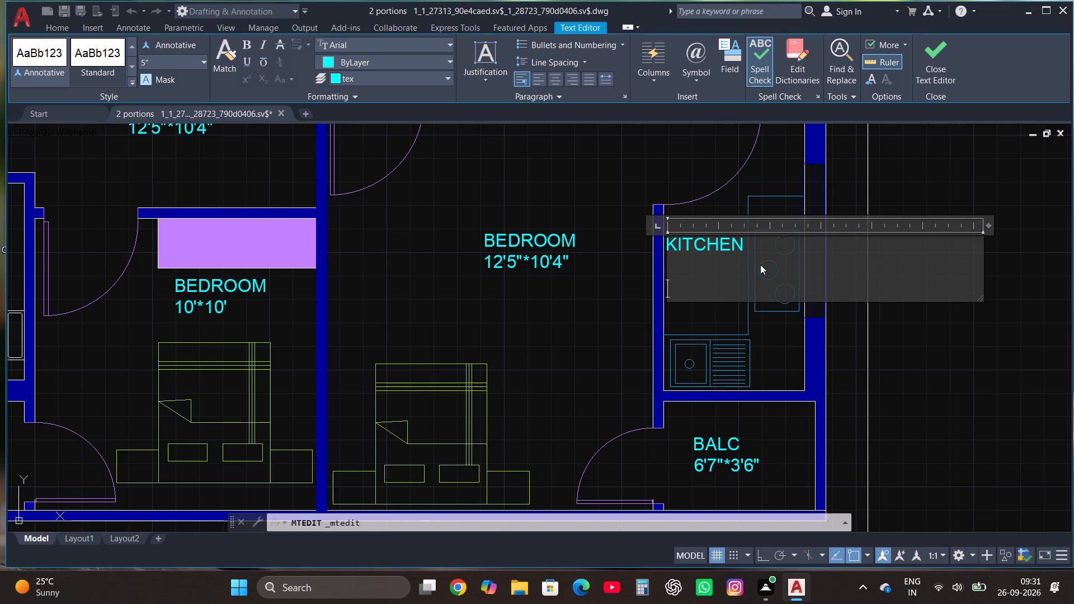
key("BackSpace")
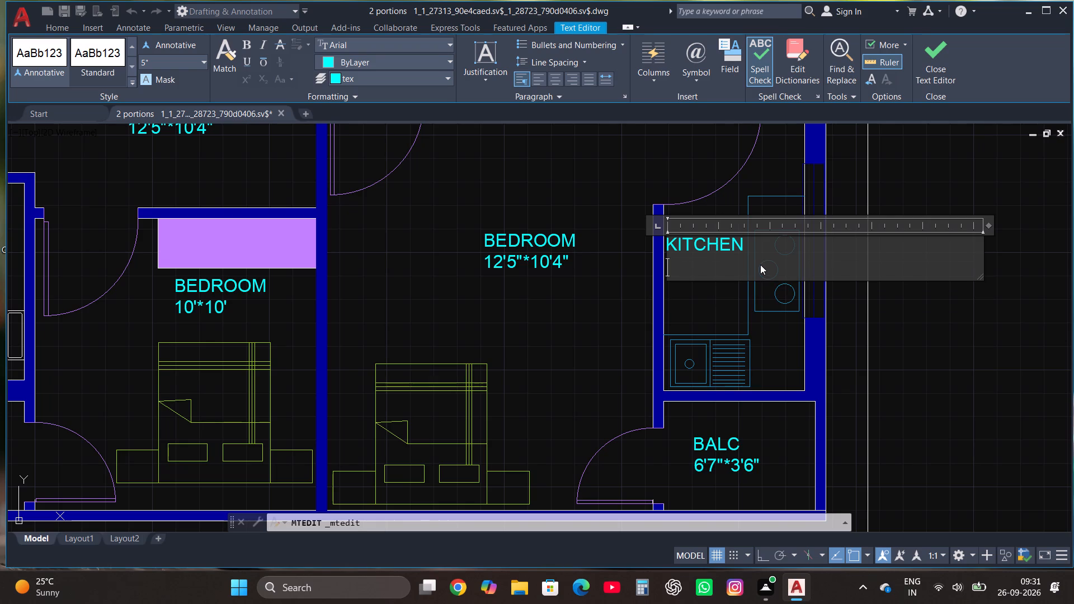
type("5'*11'")
left_click(937, 59)
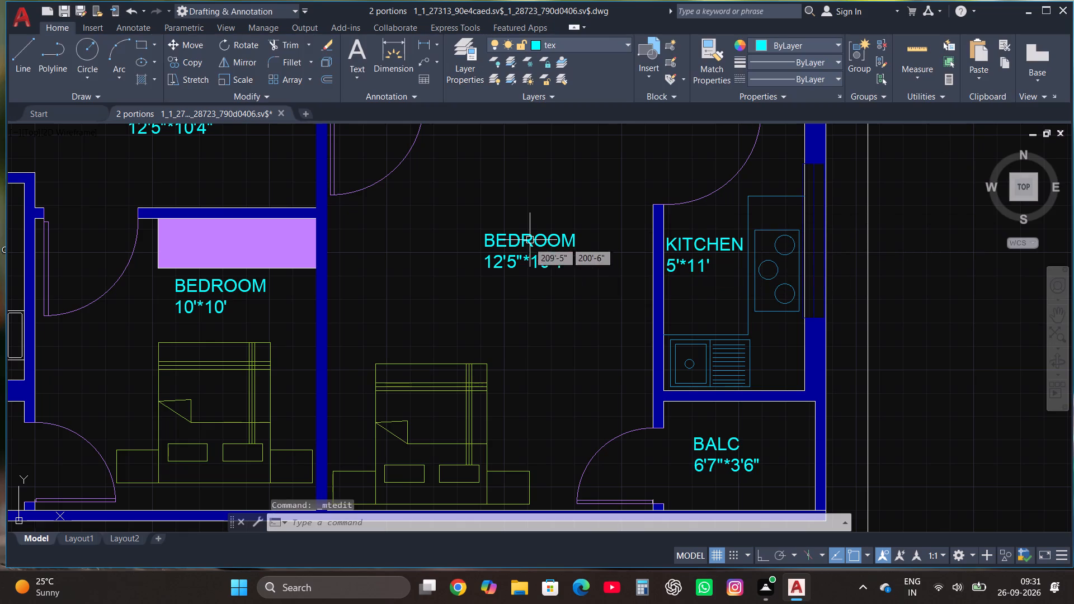
Change the dimension line of the bedroom label beside the 5'*11' kitchen to 10'*14'6".
left_click(515, 235)
right_click(514, 235)
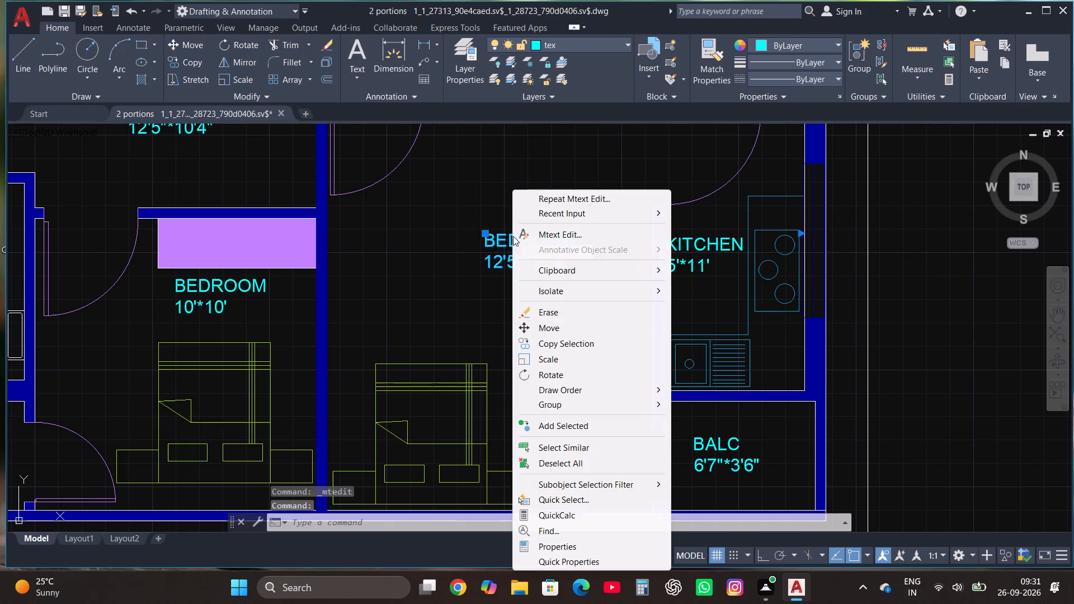
left_click(530, 238)
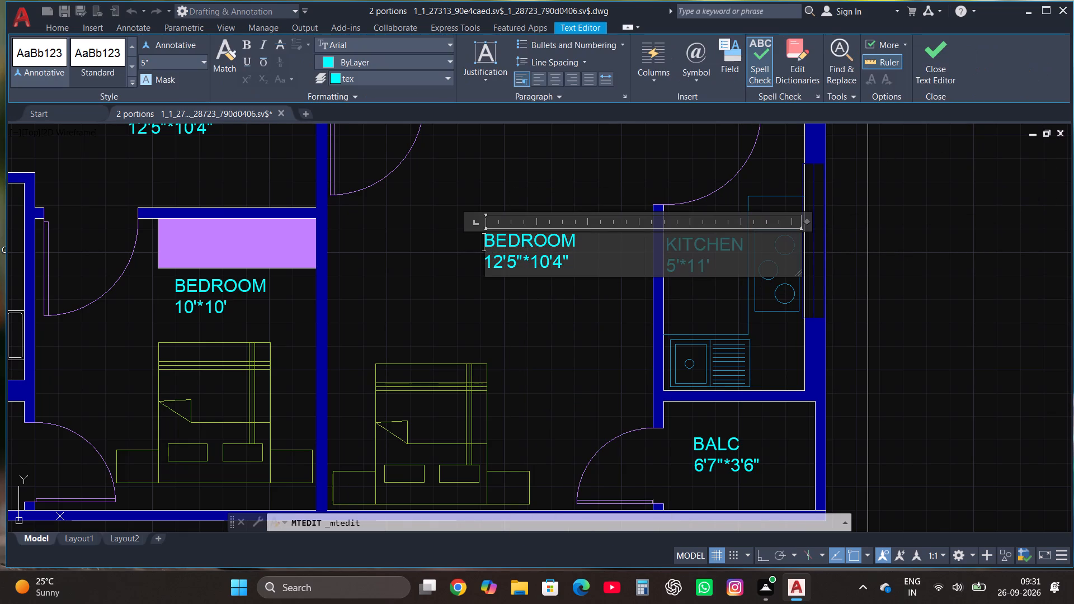
left_click(573, 261)
key("BackSpace")
key("BackSpace")
key("BackSpace")
key("BackSpace")
key("BackSpace")
key("BackSpace")
key("BackSpace")
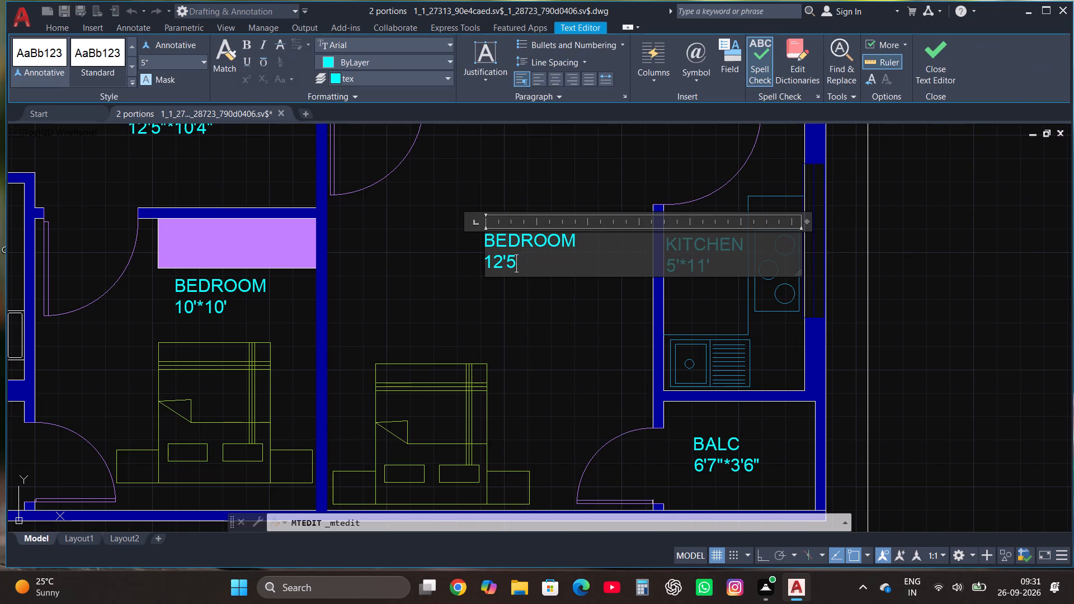
key("BackSpace")
key("BackSpace")
key("BackSpace")
type("0'")
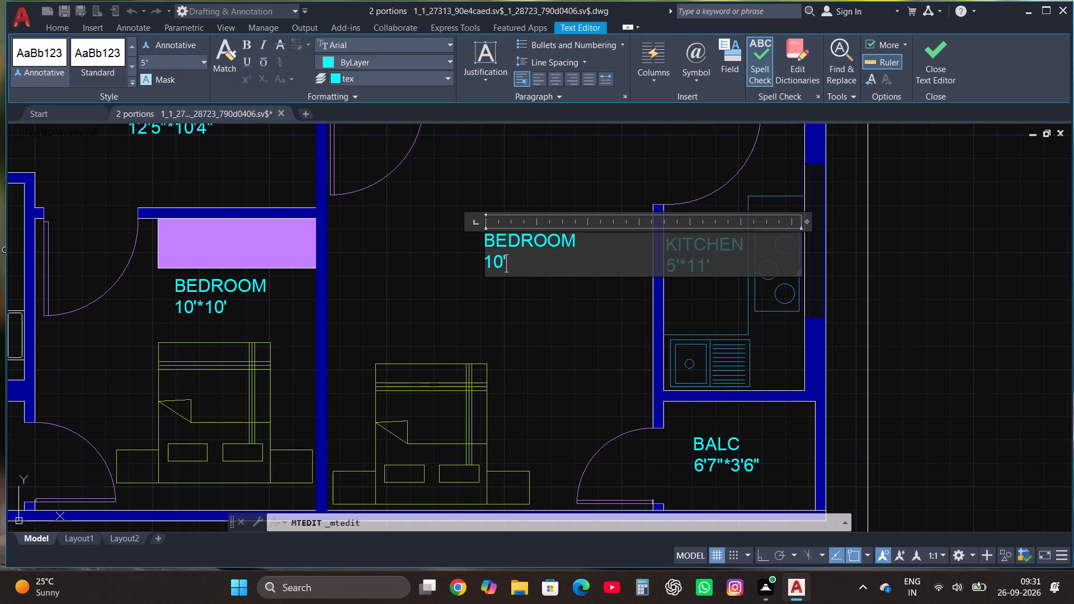
type("*14'6\"")
left_click(932, 48)
Replace the label text below the sofa set in the lower portion's living space with DRAWING and 10'*9'5" on two lines.
scroll(582, 350, "down", 1)
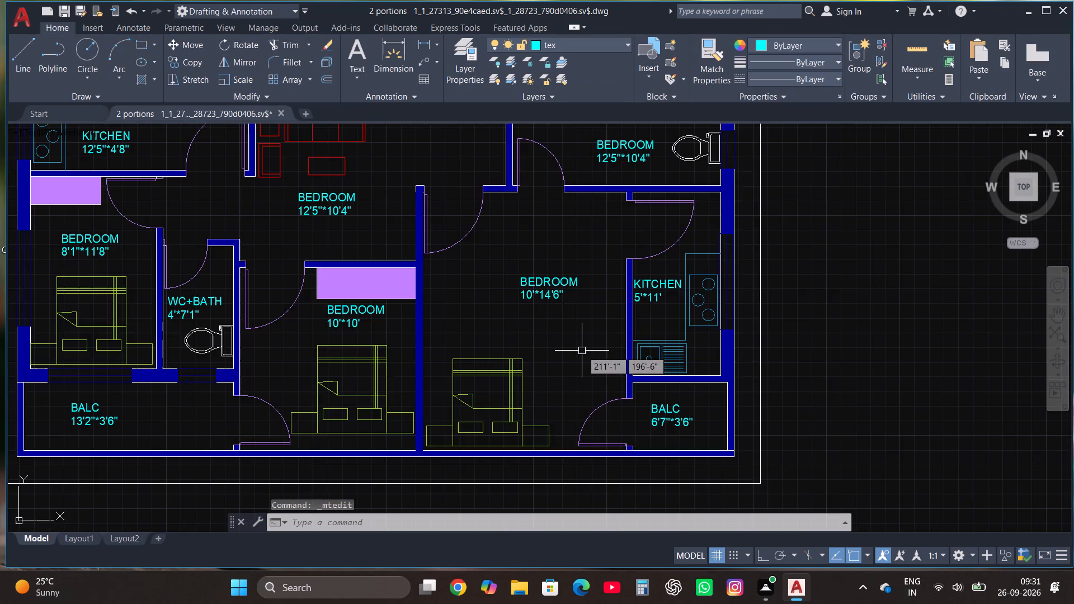
scroll(587, 356, "down", 1)
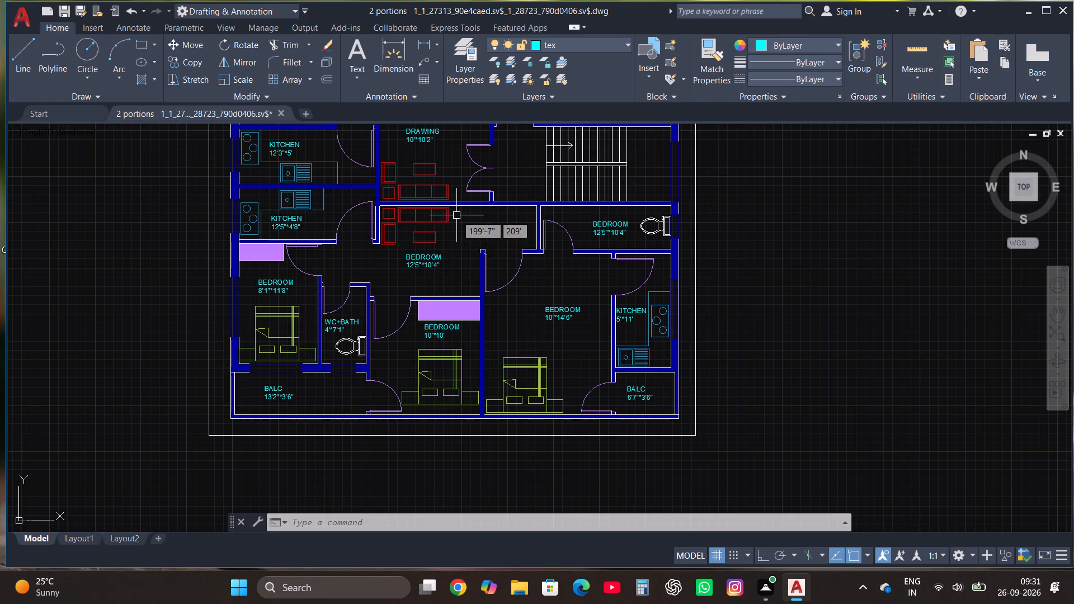
scroll(455, 220, "up", 2)
left_click(341, 320)
right_click(342, 319)
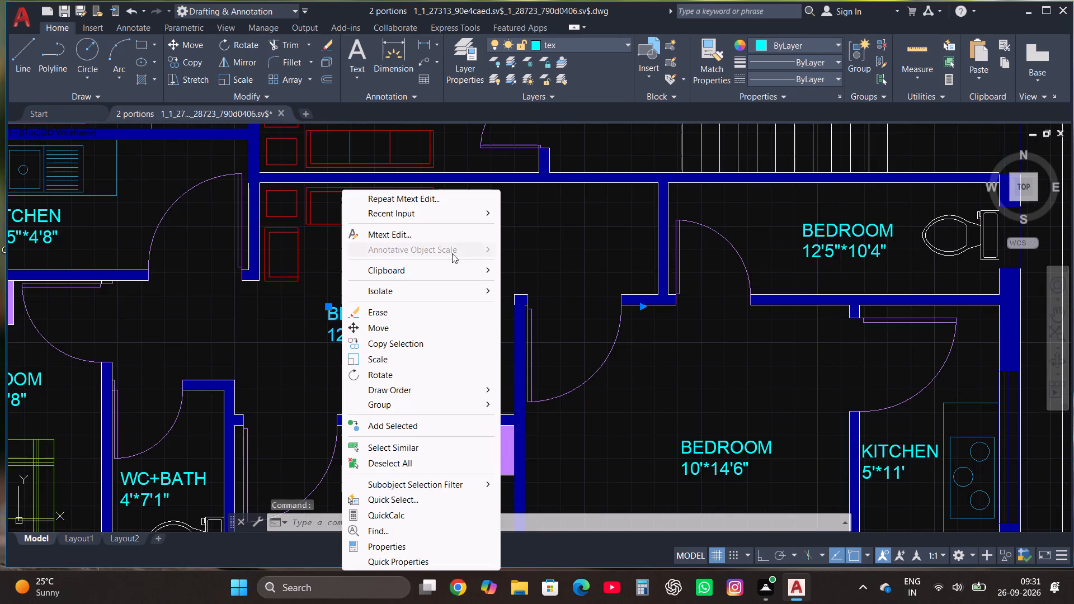
left_click(459, 231)
left_click(418, 332)
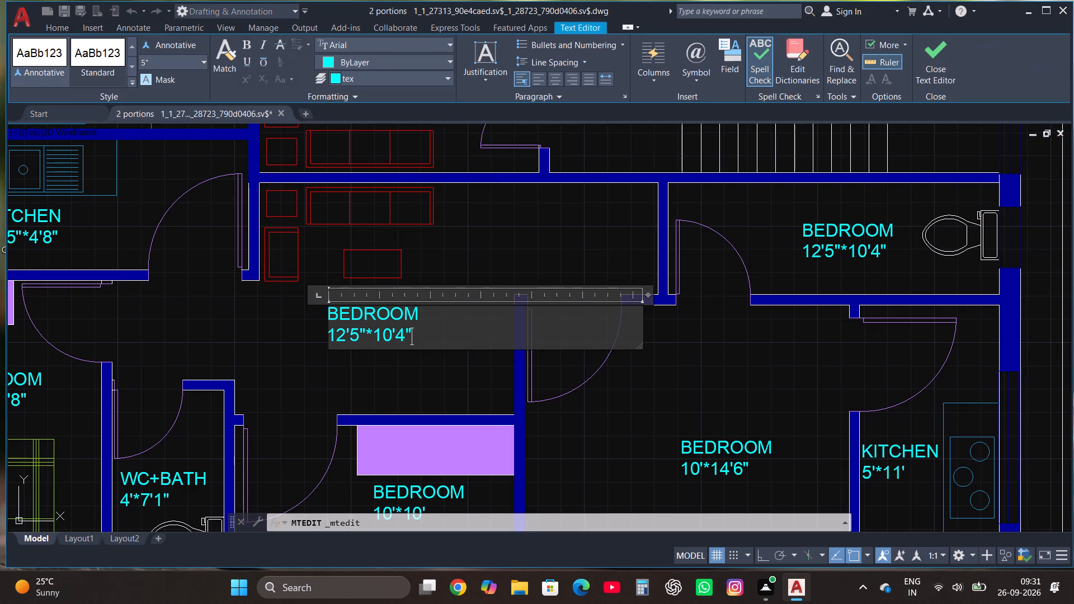
key("BackSpace")
key("BackSpace")
key("BackSpace")
key("BackSpace")
key("BackSpace")
key("BackSpace")
key("BackSpace")
key("BackSpace")
key("BackSpace")
key("BackSpace")
key("BackSpace")
key("BackSpace")
key("BackSpace")
key("BackSpace")
key("BackSpace")
key("BackSpace")
key("BackSpace")
key("BackSpace")
key("BackSpace")
key("BackSpace")
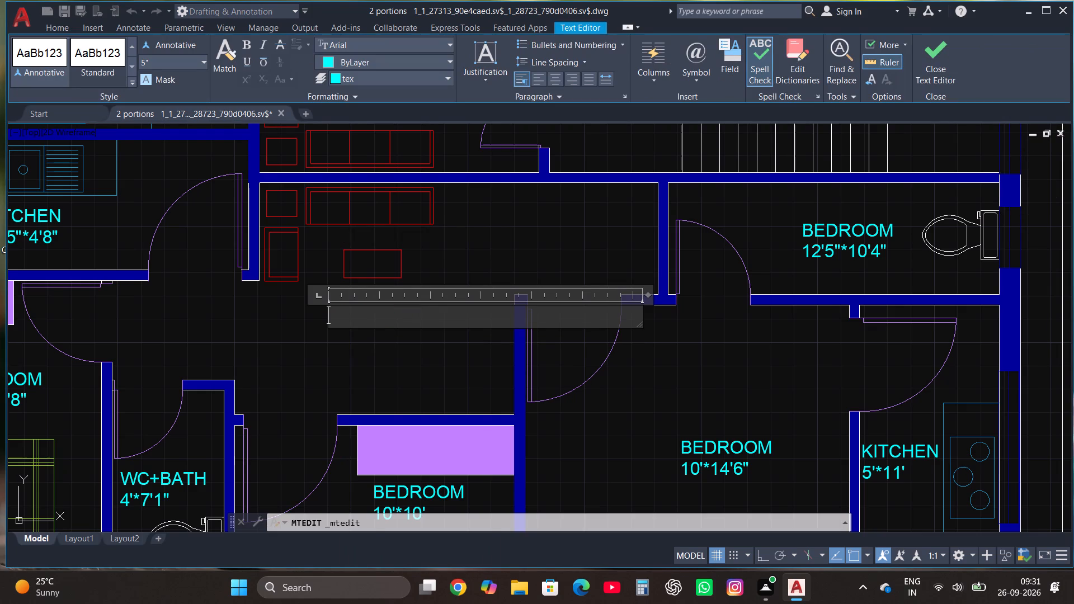
type("DRAWINK")
key("BackSpace")
key("g")
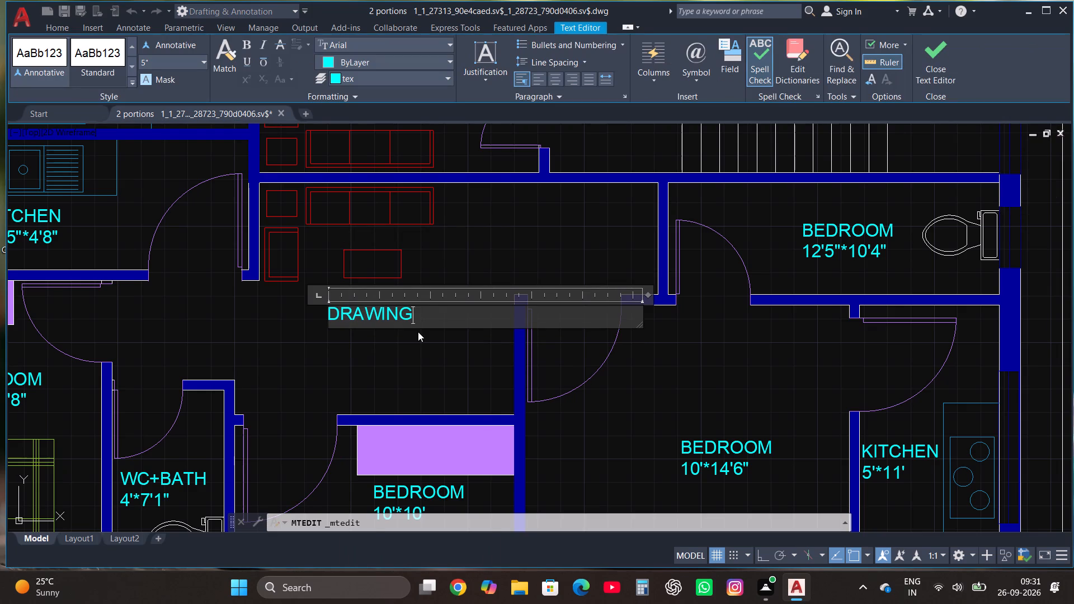
key("Return")
type("10'")
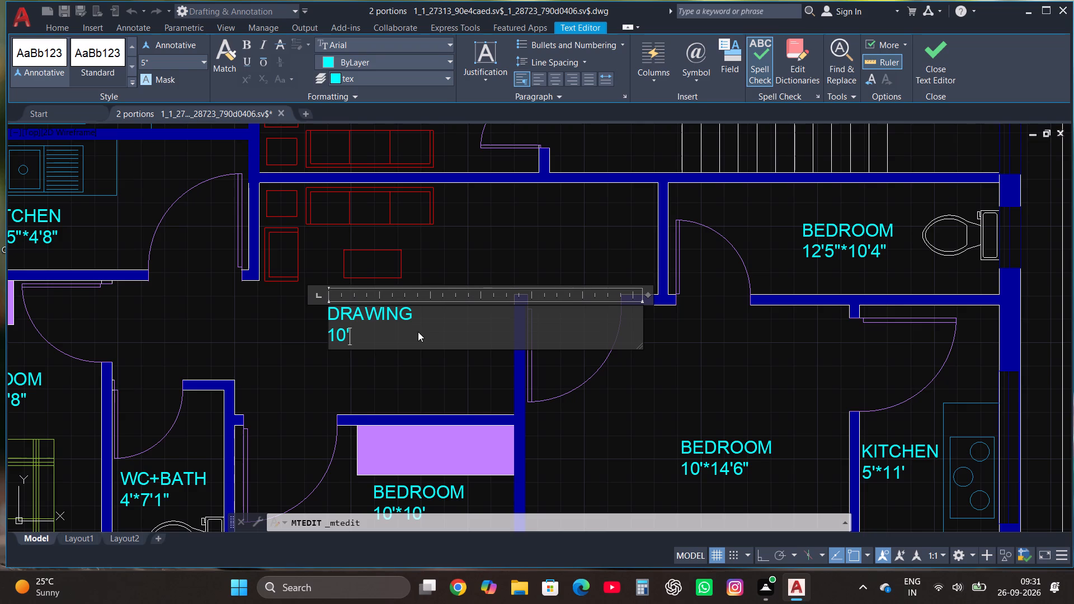
type("*9'5\"")
left_click(934, 47)
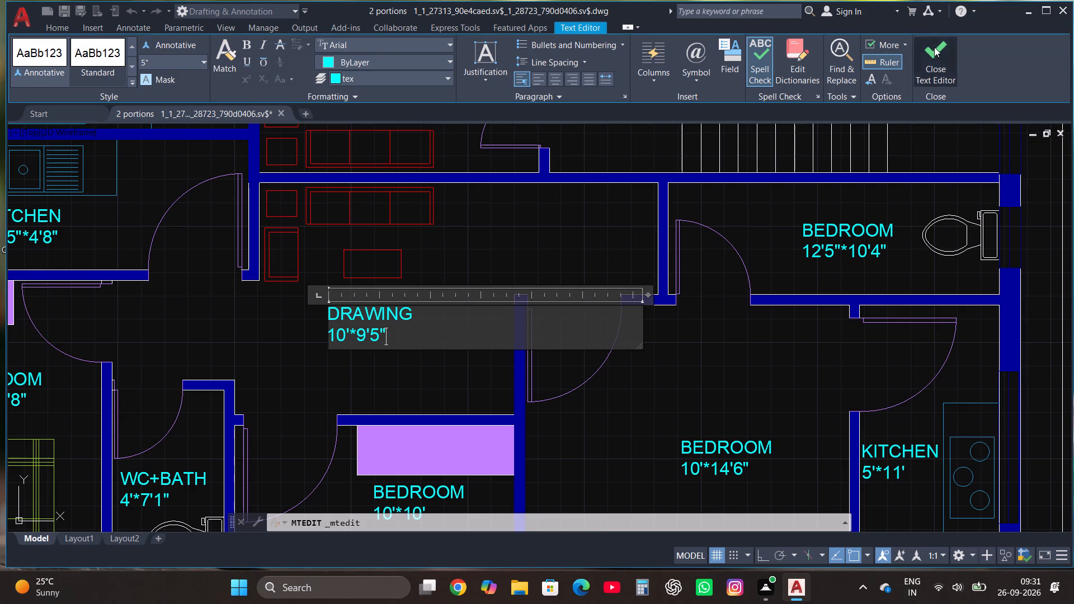
Replace the label text in the toilet below the staircase with WC+BATH and 11'10"*4' on two lines.
scroll(501, 299, "down", 2)
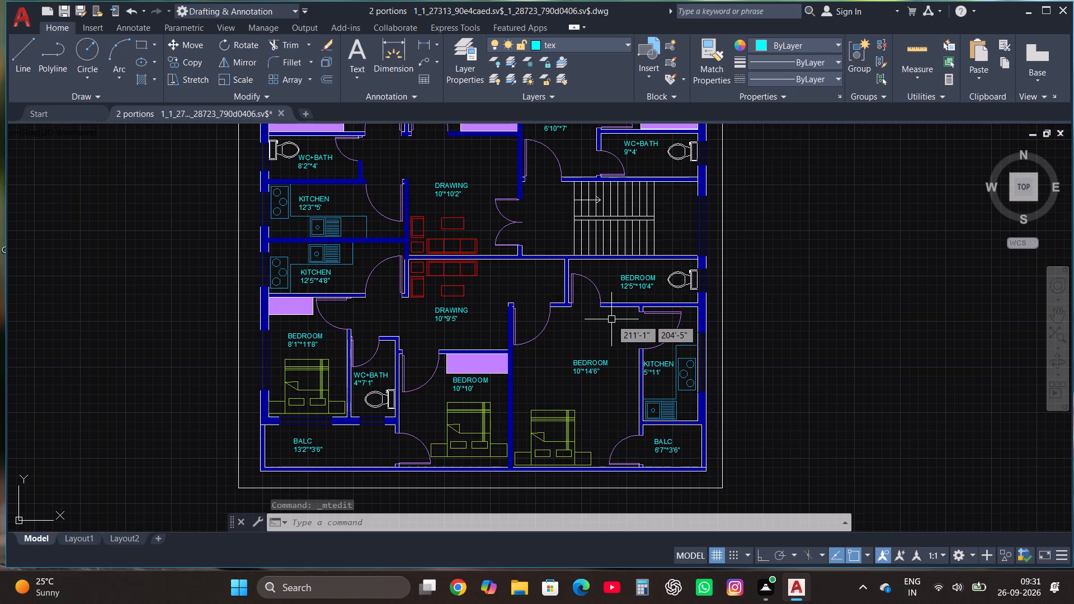
scroll(679, 294, "up", 1)
left_click(610, 267)
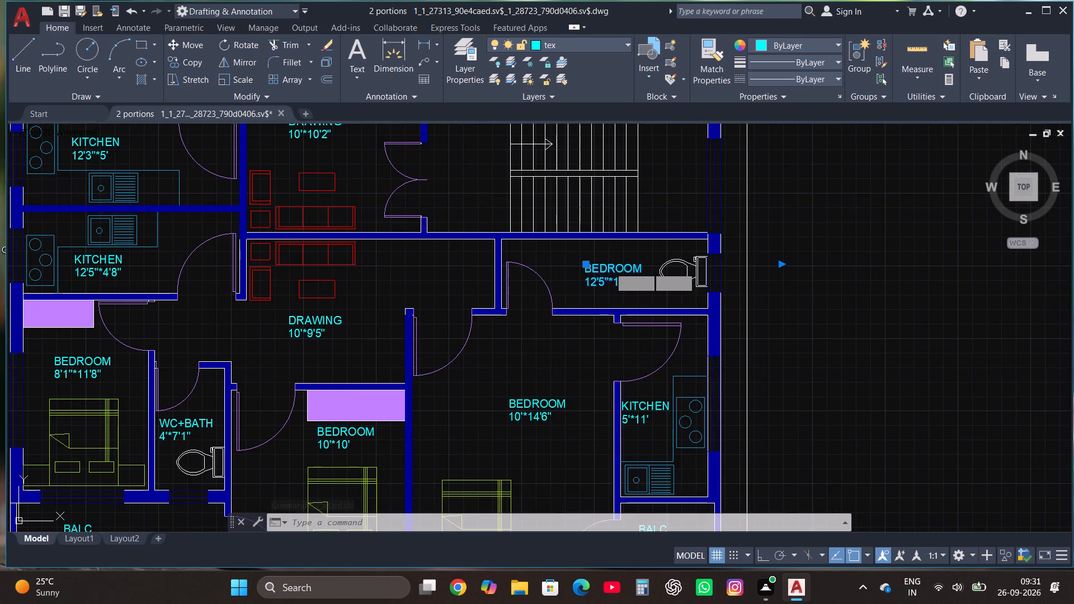
right_click(608, 267)
left_click(664, 235)
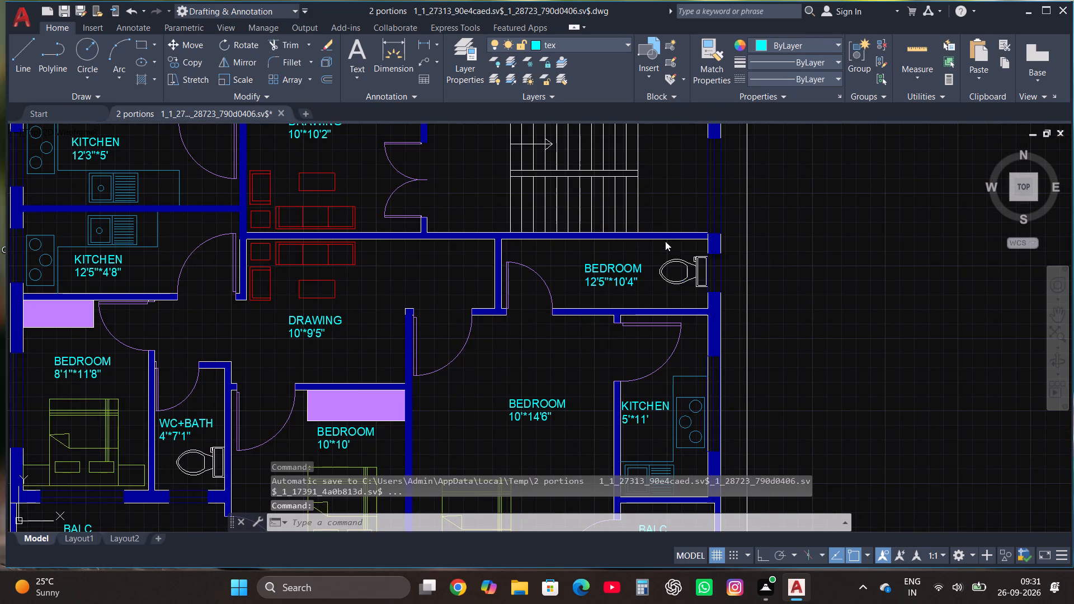
left_click(649, 290)
left_click(649, 290)
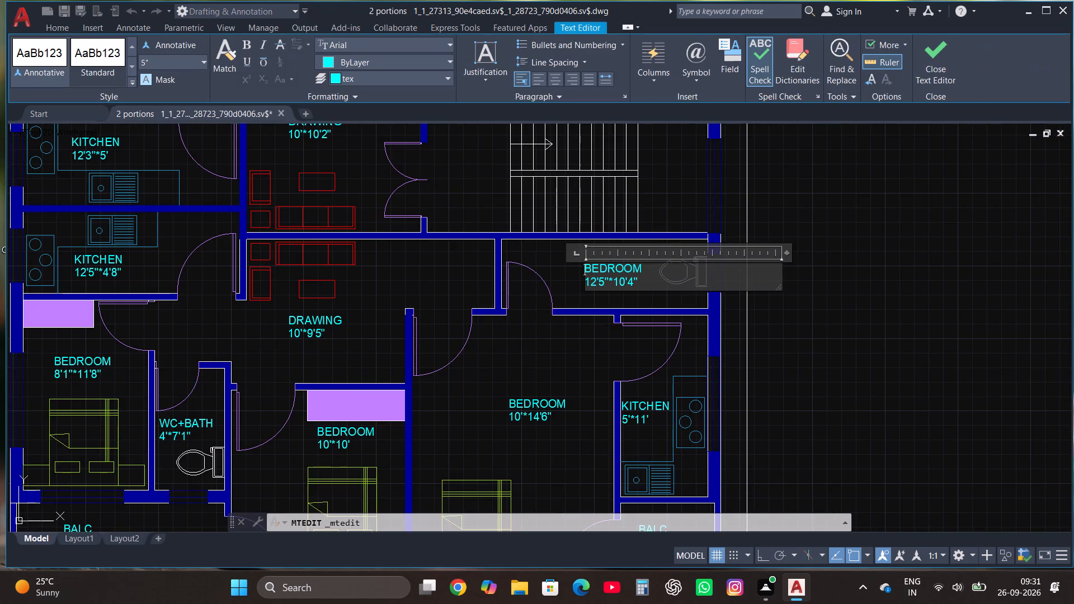
left_click(648, 285)
key("BackSpace")
key("BackSpace")
key("BackSpace")
key("BackSpace")
key("BackSpace")
key("BackSpace")
key("BackSpace")
key("BackSpace")
key("BackSpace")
key("BackSpace")
key("BackSpace")
key("BackSpace")
key("BackSpace")
key("BackSpace")
key("BackSpace")
key("BackSpace")
key("BackSpace")
key("BackSpace")
key("BackSpace")
key("BackSpace")
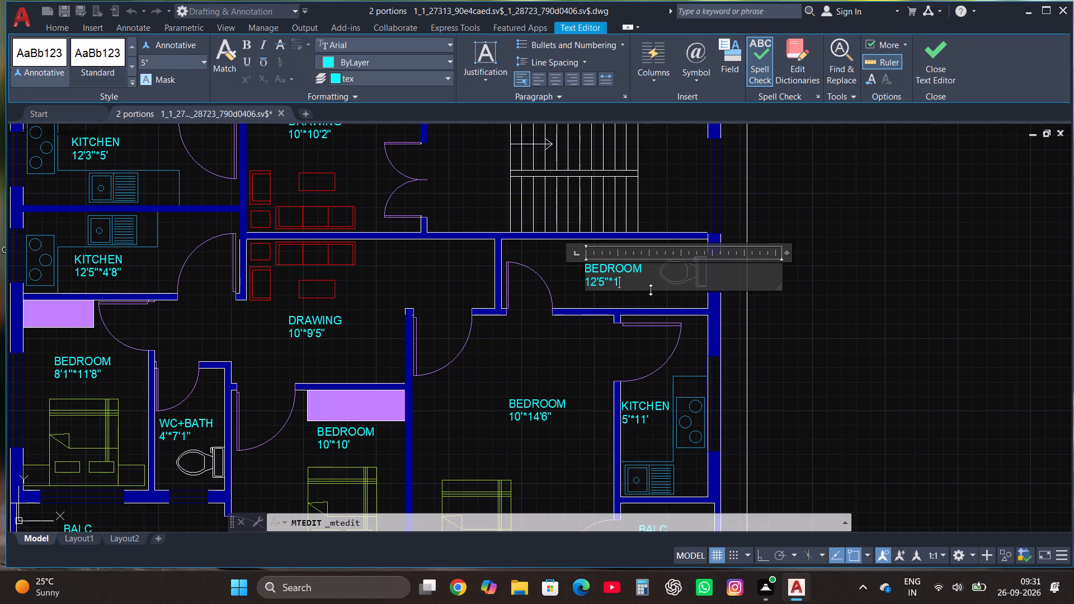
type("WC")
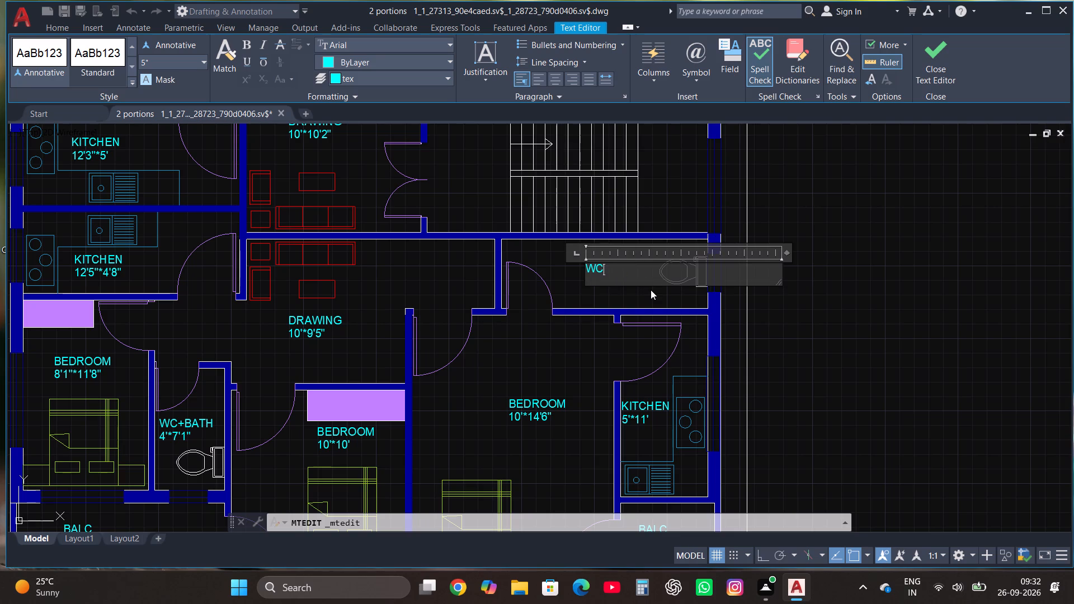
key("Return")
key("equal")
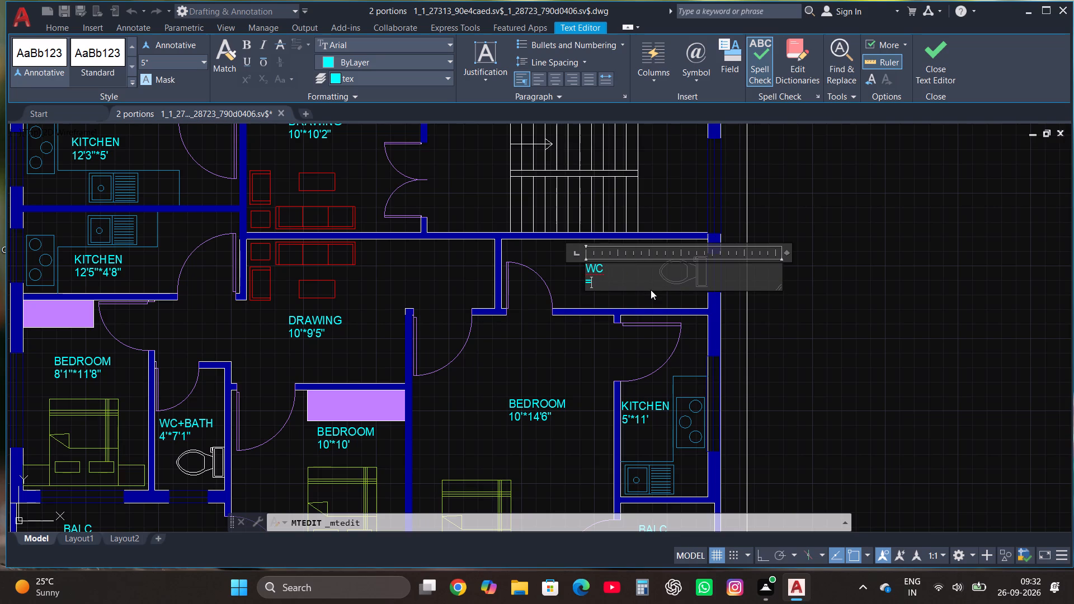
key("BackSpace")
key("BackSpace")
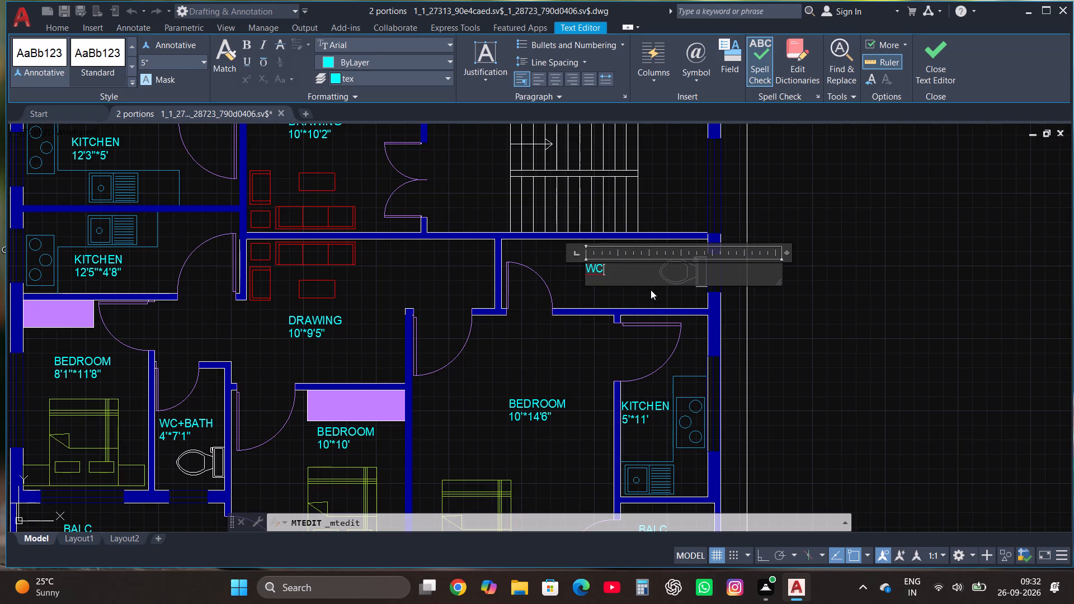
key("shift+plus")
type("BATH")
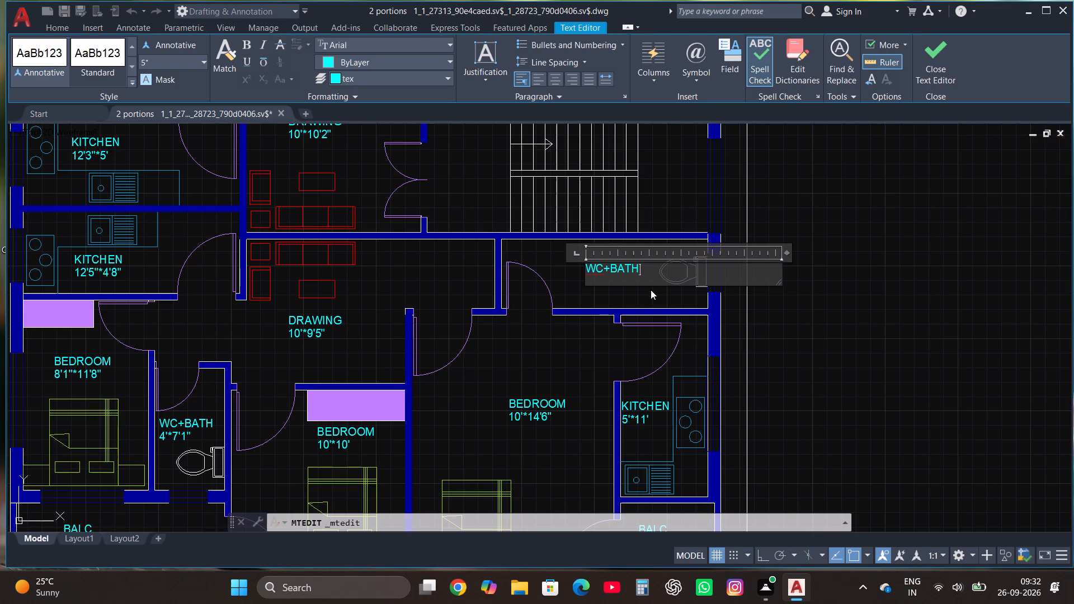
key("Return")
type("11'10\"*")
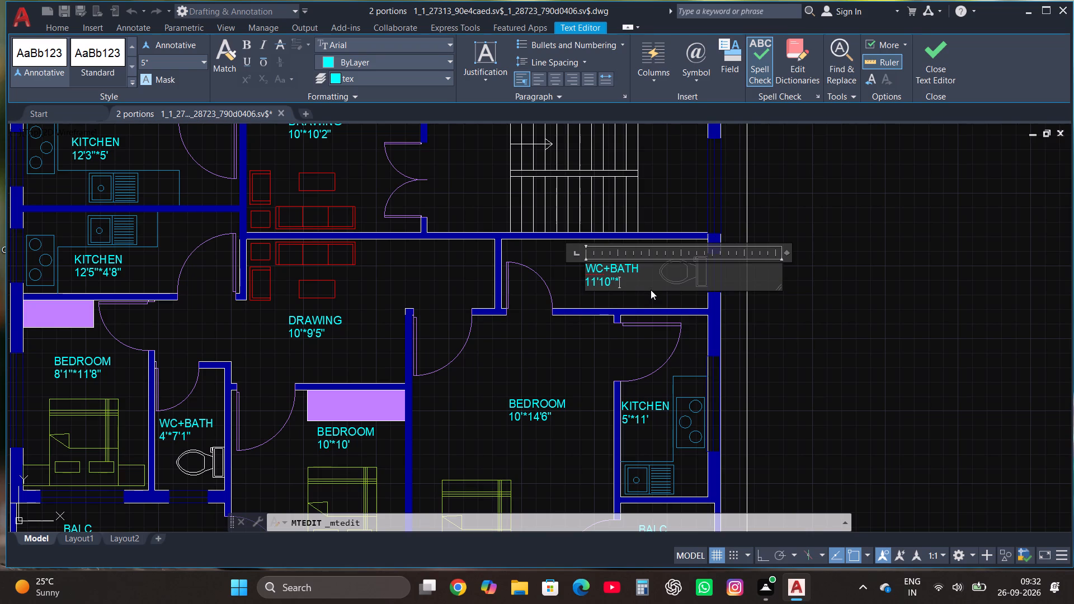
type("4'")
left_click(938, 51)
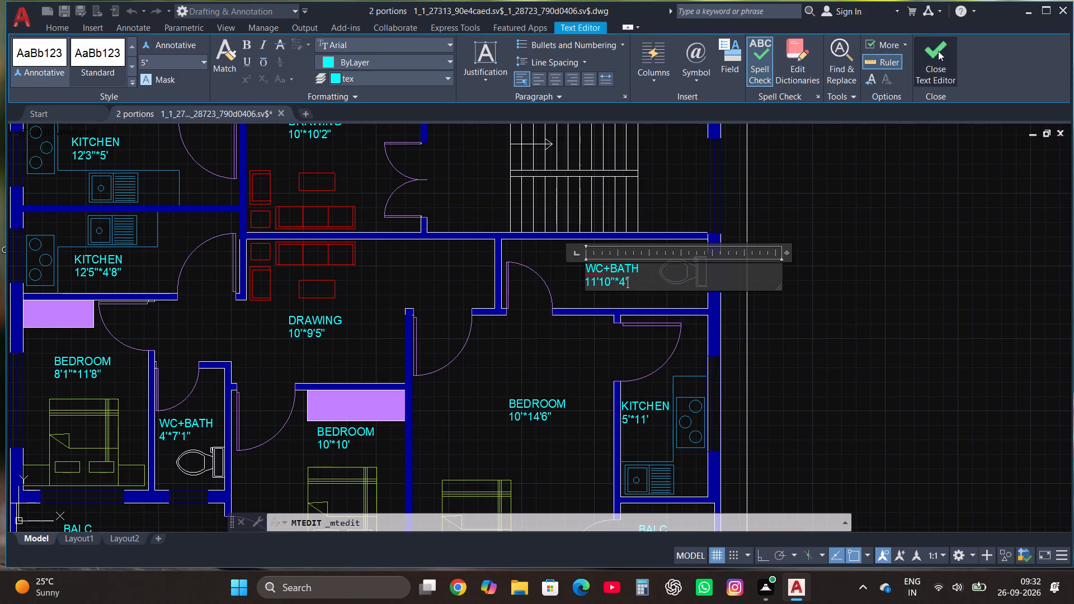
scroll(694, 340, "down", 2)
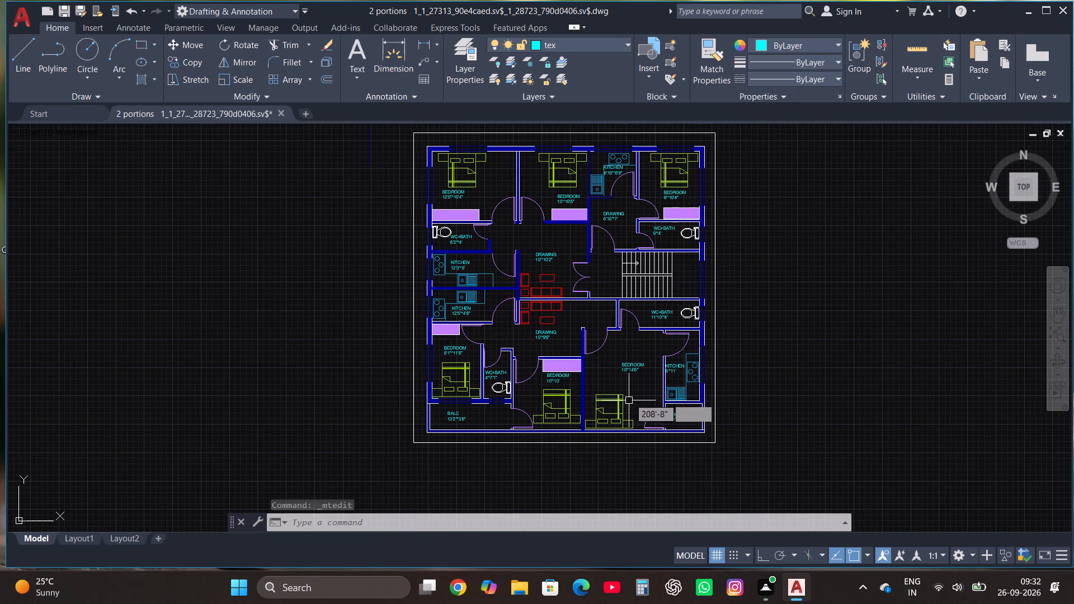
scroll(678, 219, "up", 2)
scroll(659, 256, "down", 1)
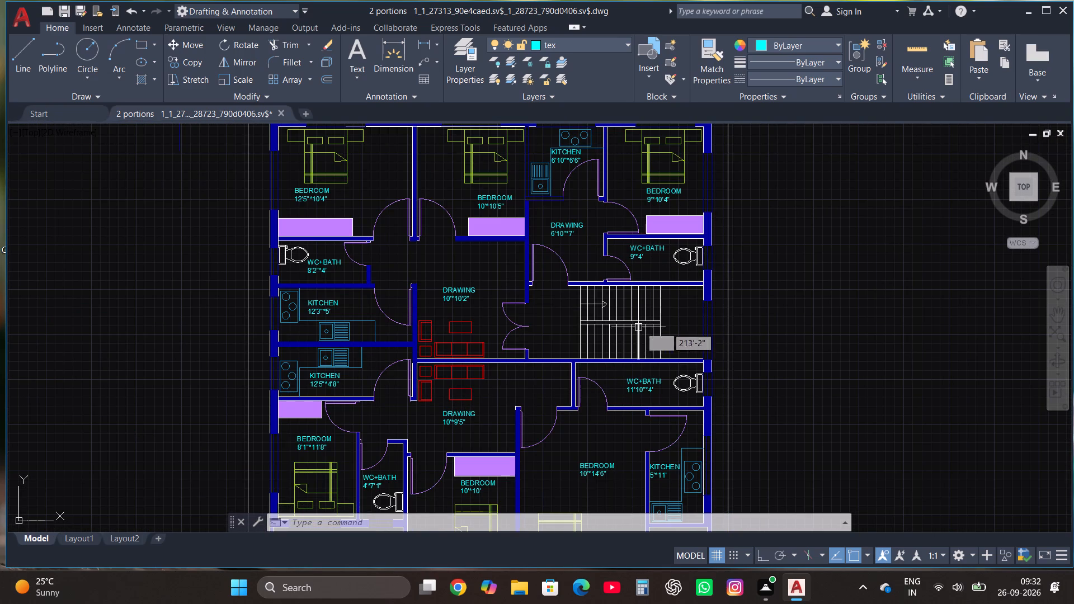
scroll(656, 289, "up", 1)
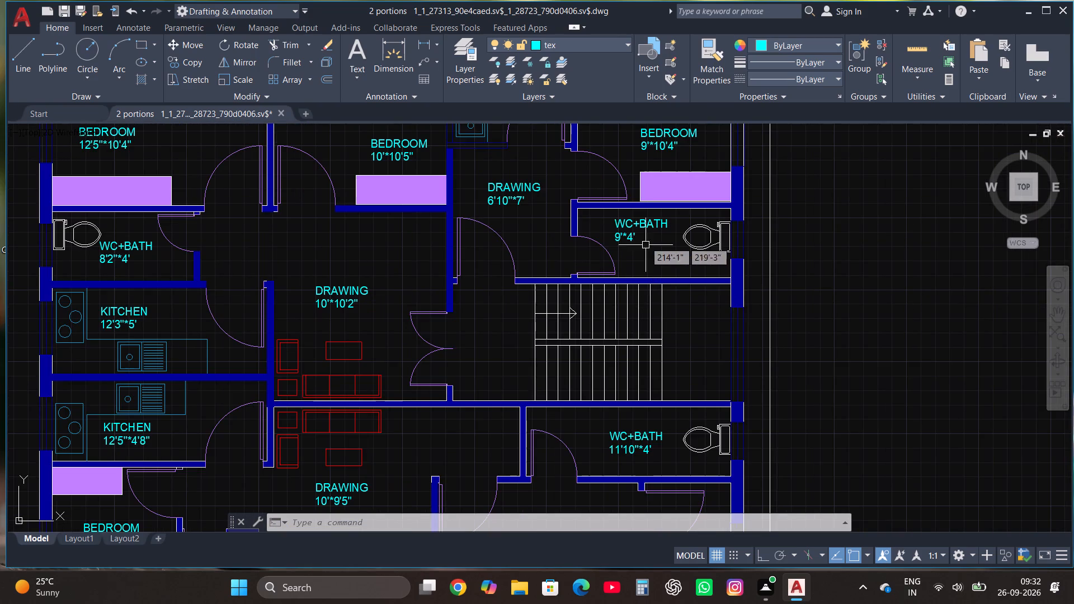
Copy the 9'*4' WC+BATH label to the empty area outside the plan, east of the building.
scroll(644, 219, "up", 1)
left_click(642, 220)
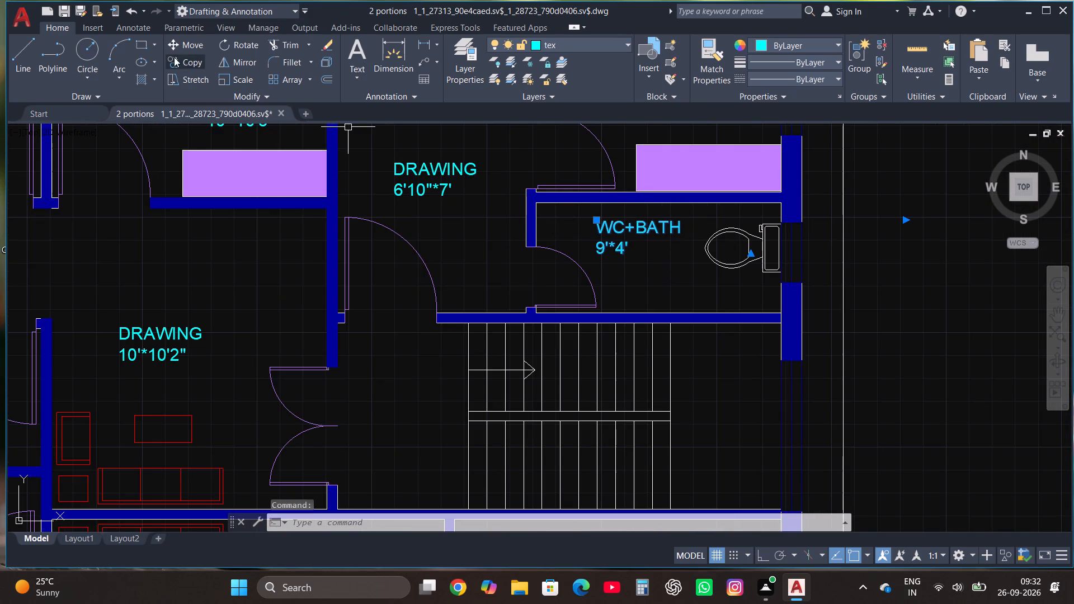
left_click(189, 62)
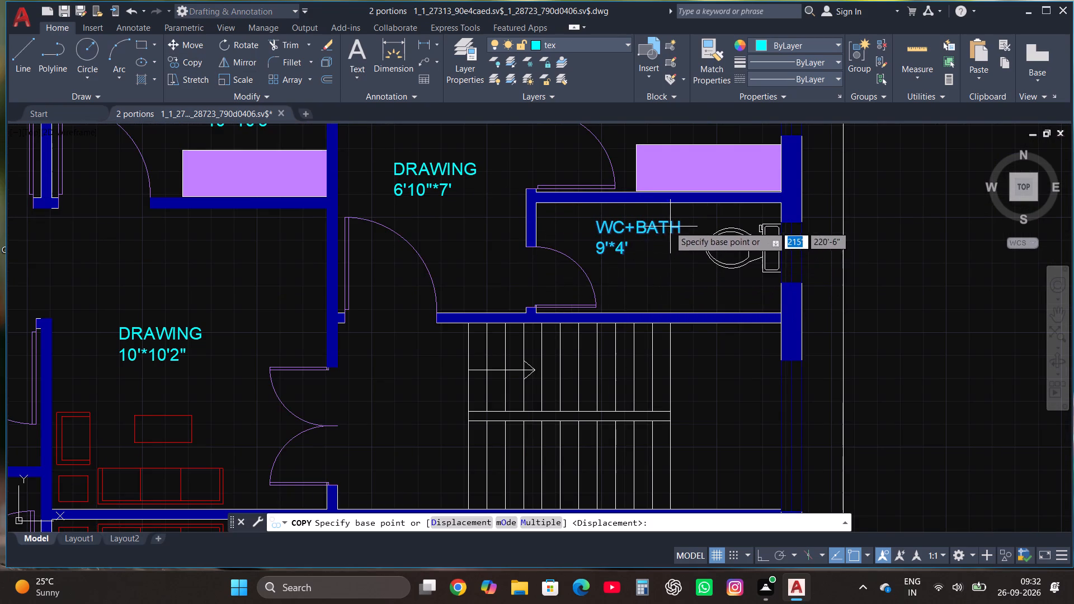
left_click(622, 226)
scroll(622, 228, "down", 4)
scroll(709, 234, "up", 1)
left_click(709, 234)
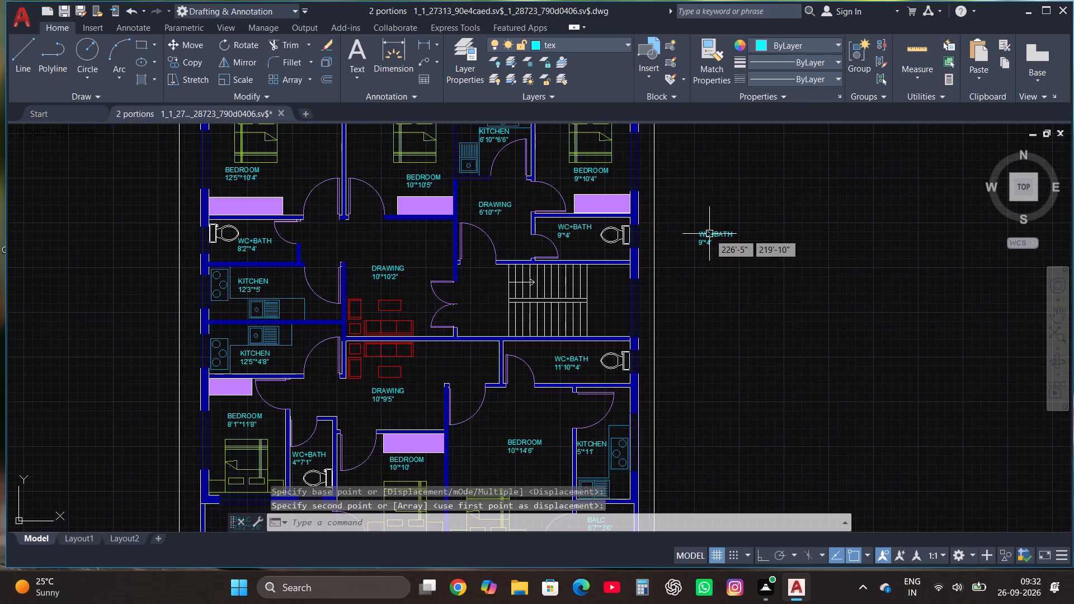
Replace the text of the copied label outside the plan with UP.
left_click(704, 235)
right_click(704, 235)
left_click(745, 235)
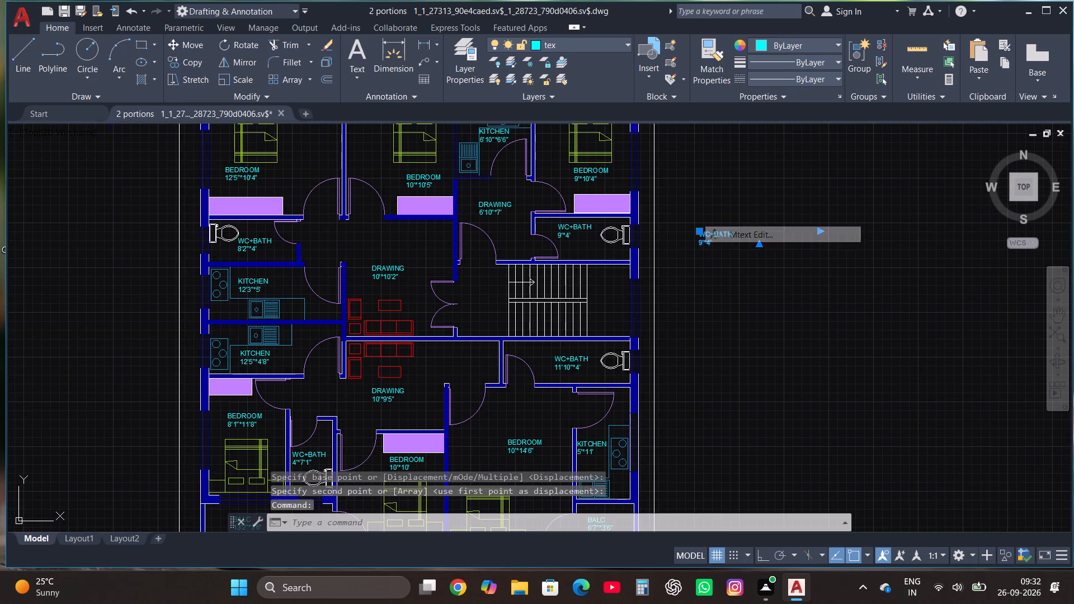
left_click(769, 237)
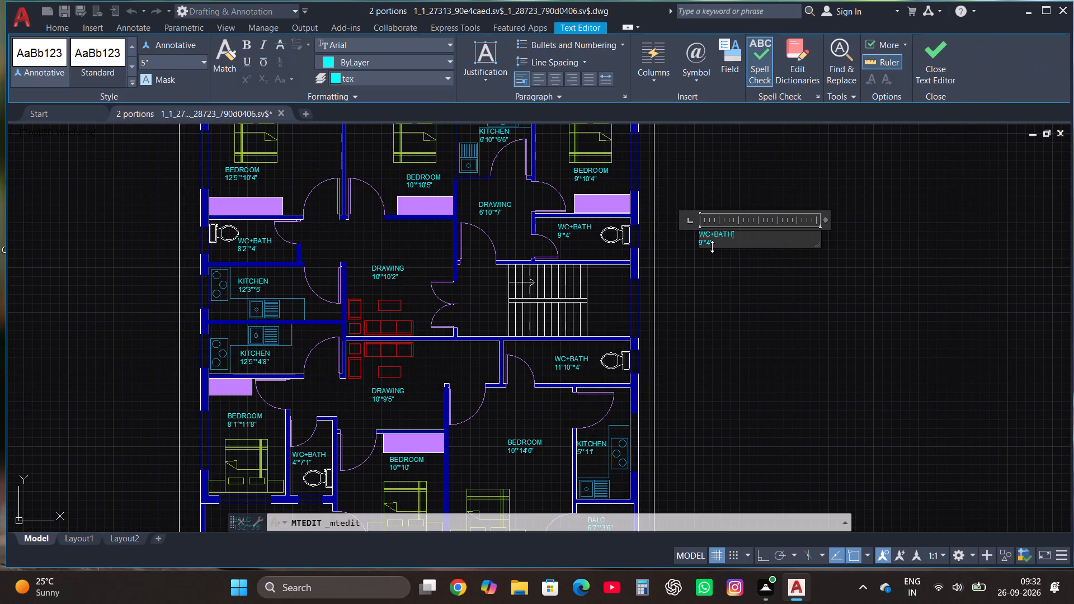
left_click(712, 247)
left_click(717, 242)
key("BackSpace")
key("BackSpace")
key("BackSpace")
key("BackSpace")
key("BackSpace")
key("BackSpace")
key("BackSpace")
key("BackSpace")
key("BackSpace")
key("BackSpace")
key("BackSpace")
key("BackSpace")
key("BackSpace")
key("BackSpace")
key("BackSpace")
key("BackSpace")
key("BackSpace")
key("BackSpace")
key("BackSpace")
key("BackSpace")
type("UP")
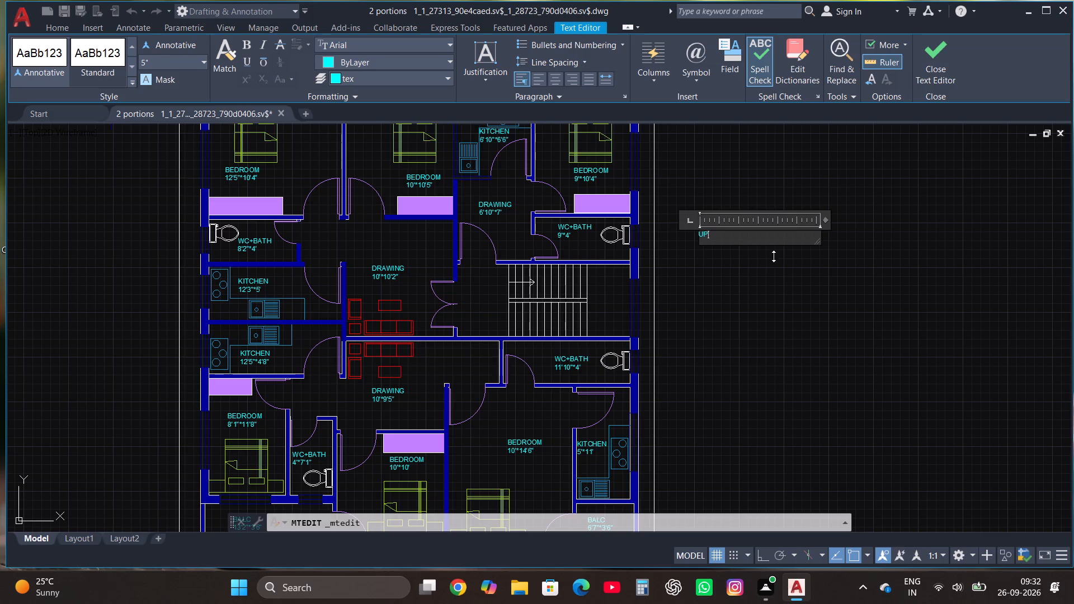
left_click(932, 54)
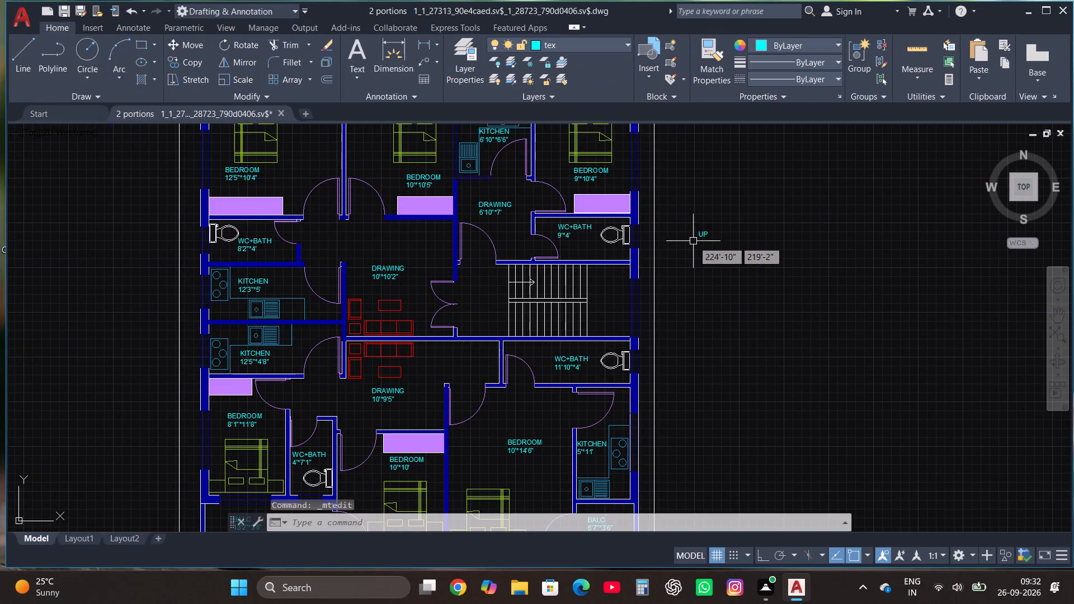
Make two more copies of the UP label in the empty area below it, using Copy's Multiple option.
left_click(708, 232)
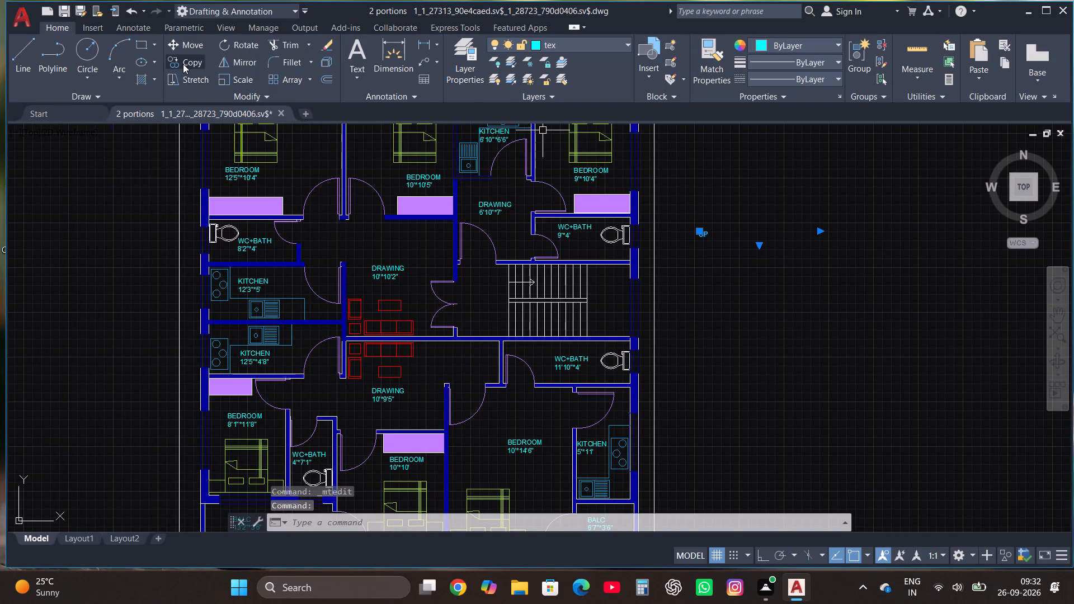
left_click(183, 64)
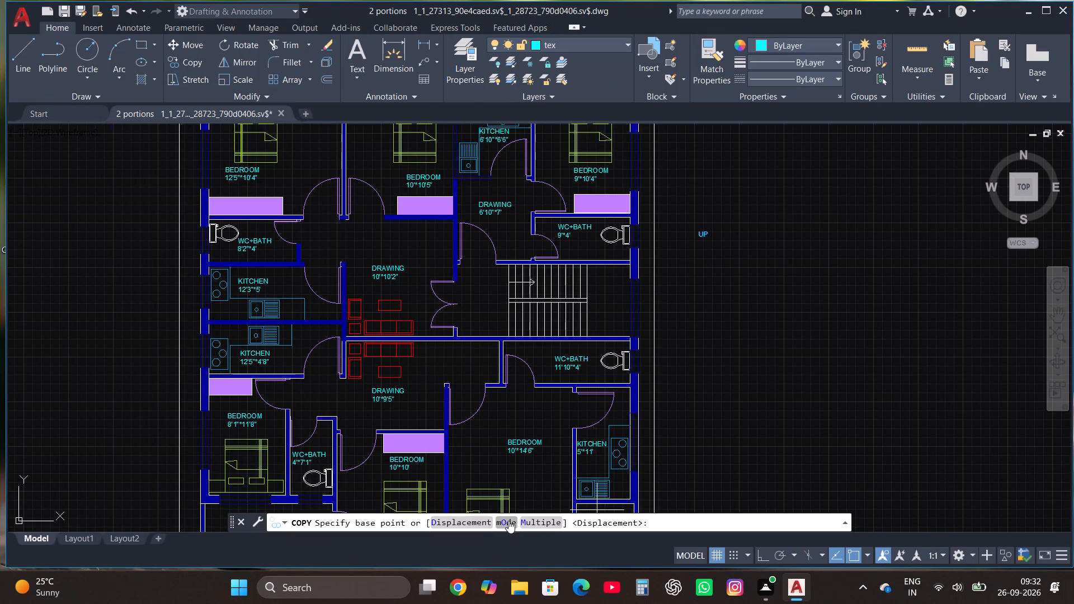
left_click(527, 518)
left_click(706, 210)
left_click(705, 308)
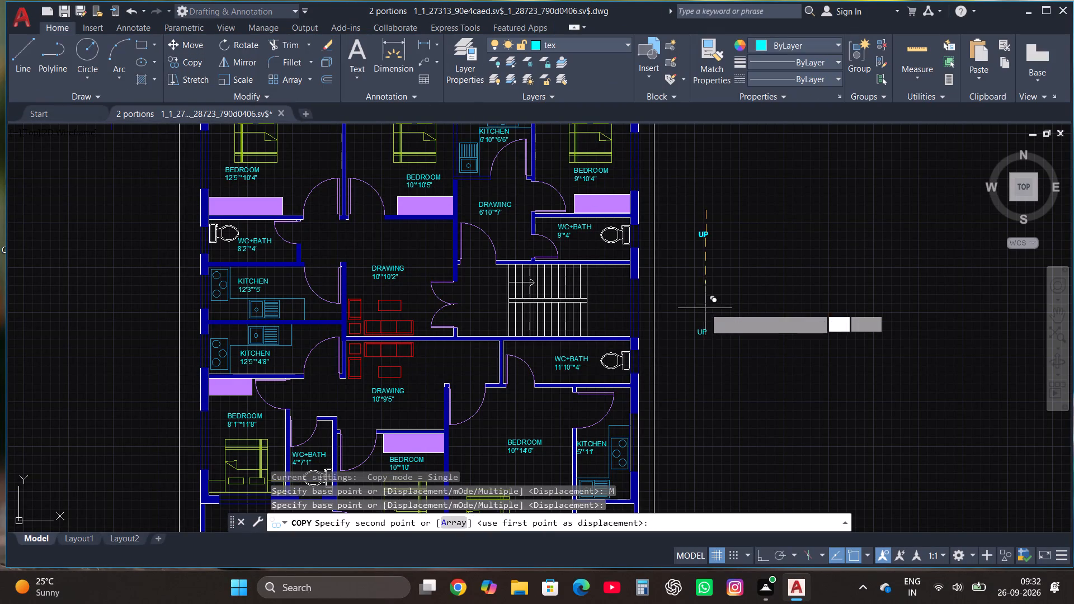
left_click(739, 285)
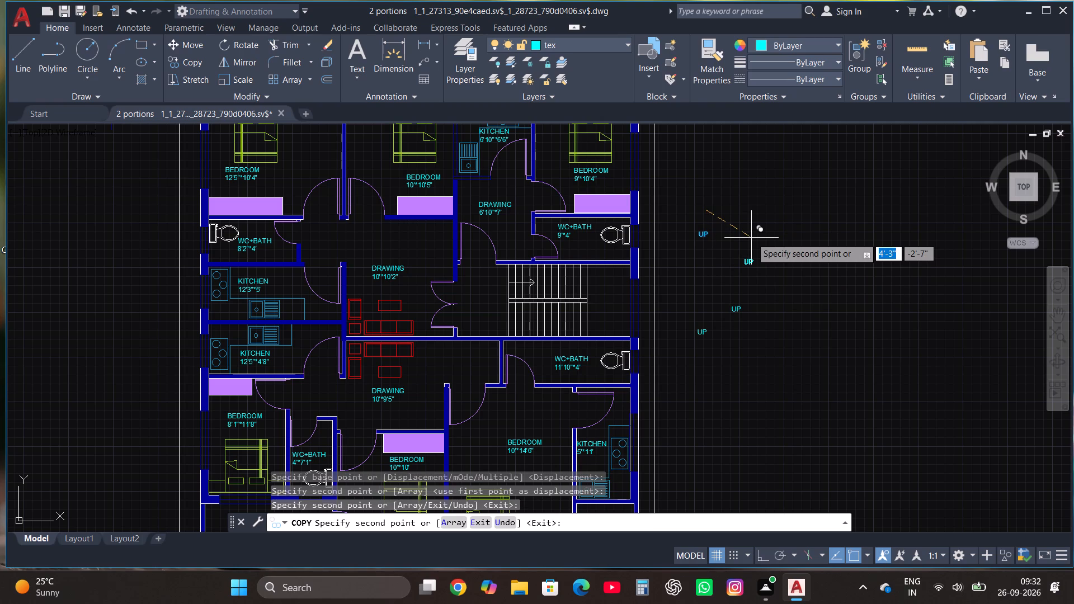
key("Escape")
Replace the text of the easternmost UP copy outside the plan with D.
scroll(746, 309, "up", 1)
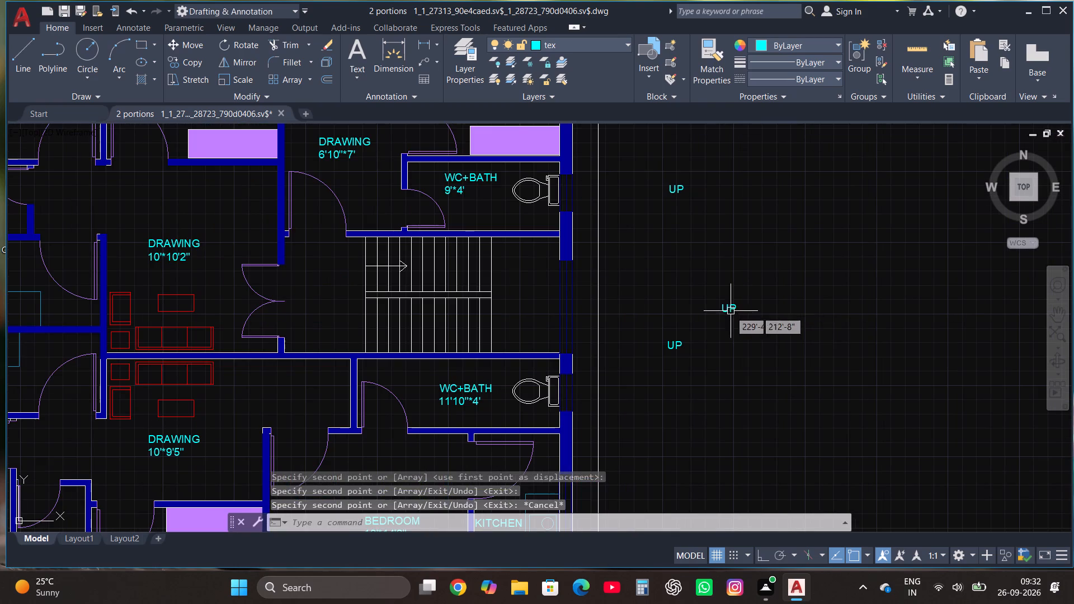
left_click(730, 310)
right_click(728, 309)
left_click(792, 236)
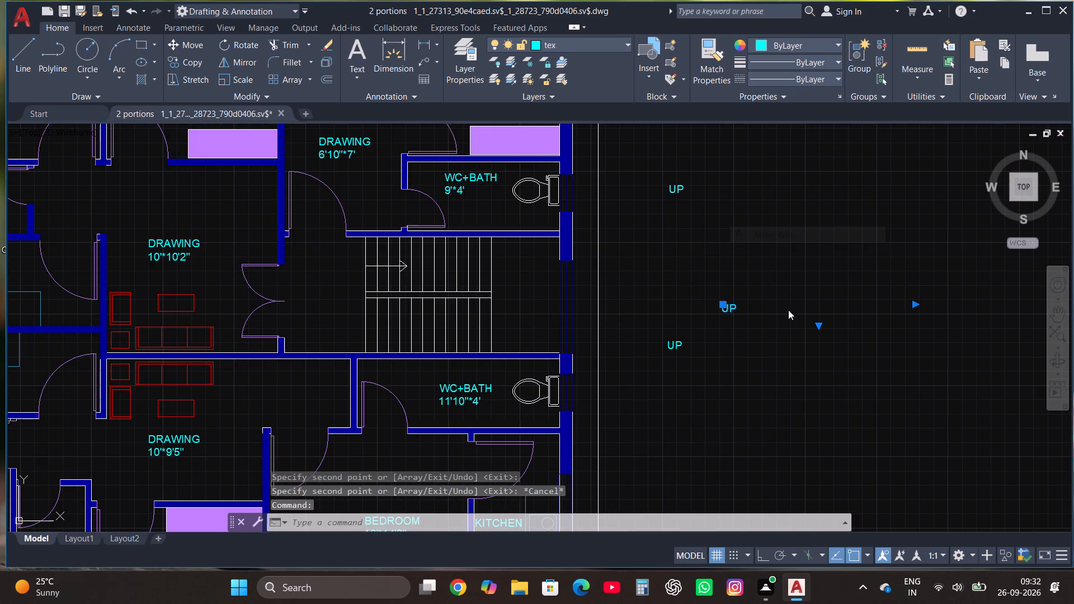
left_click(767, 315)
key("BackSpace")
key("BackSpace")
key("BackSpace")
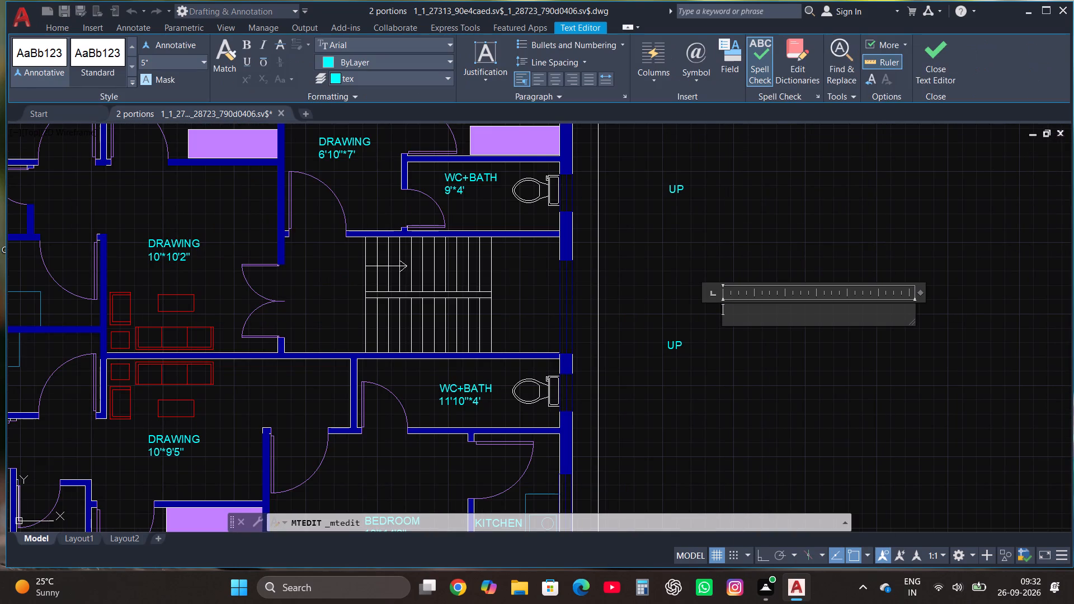
key("d")
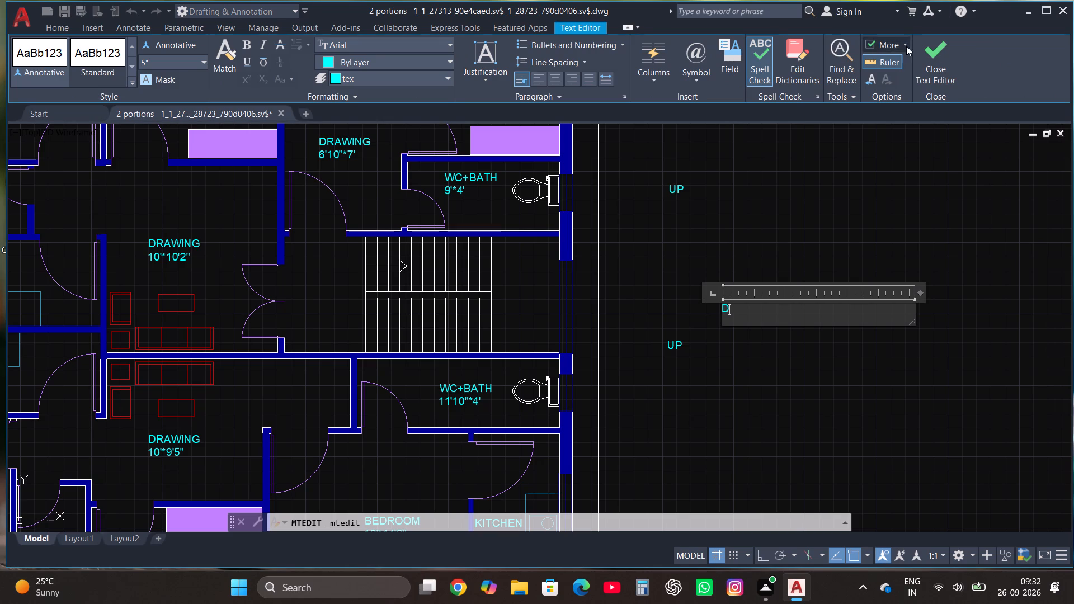
left_click(941, 48)
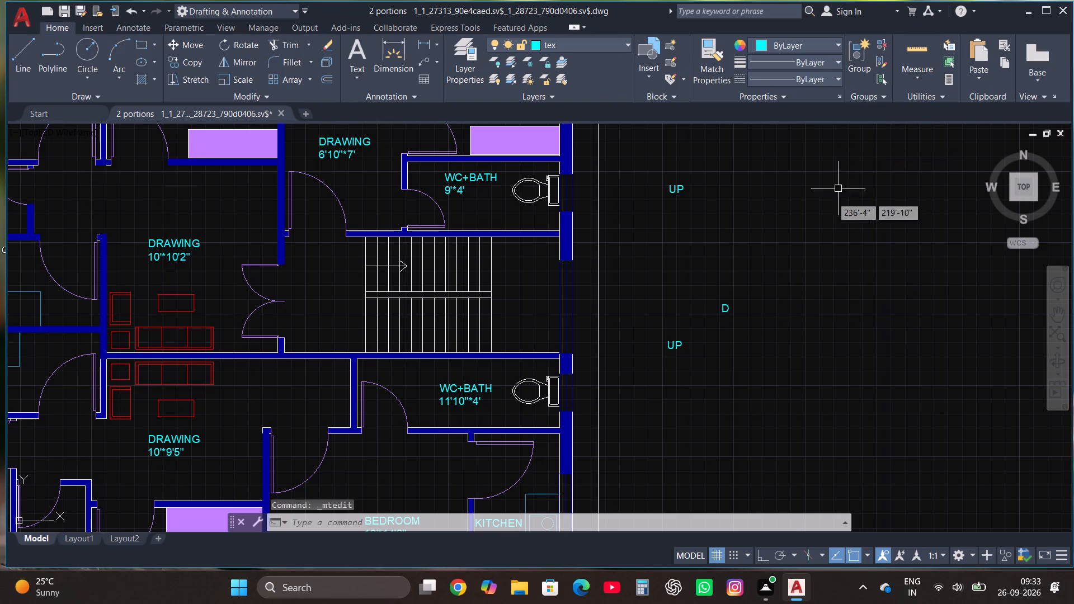
Replace the text of the lowest UP copy outside the plan with W.
left_click(677, 346)
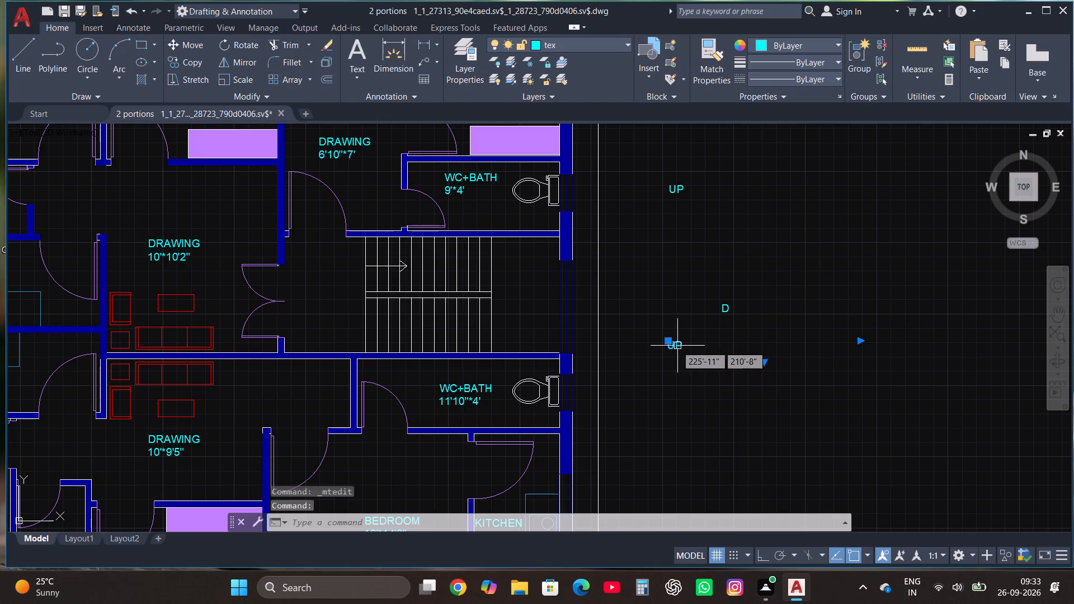
right_click(676, 346)
left_click(730, 232)
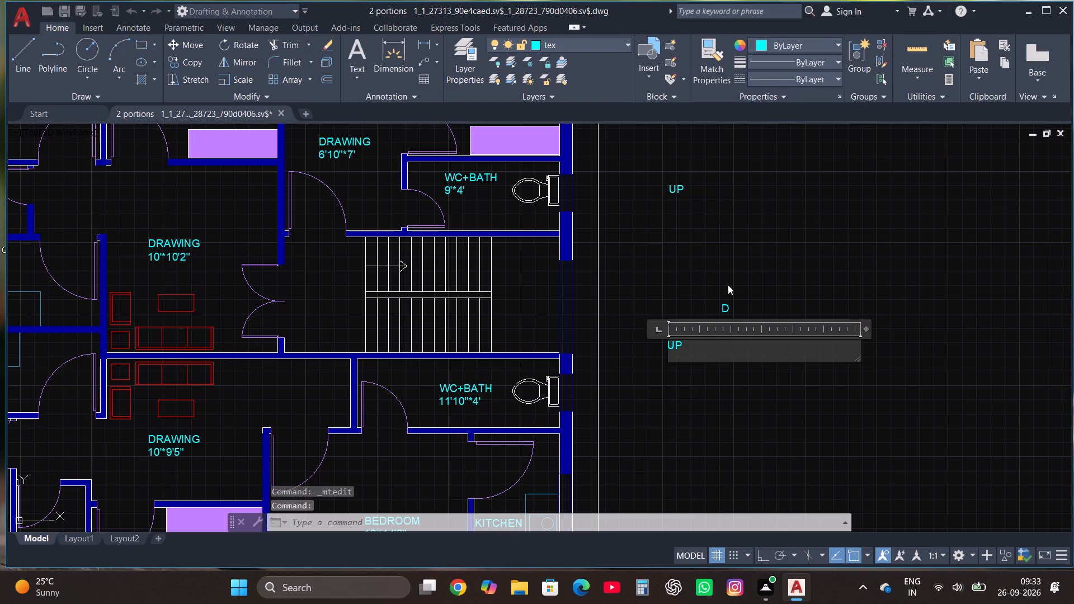
left_click(711, 351)
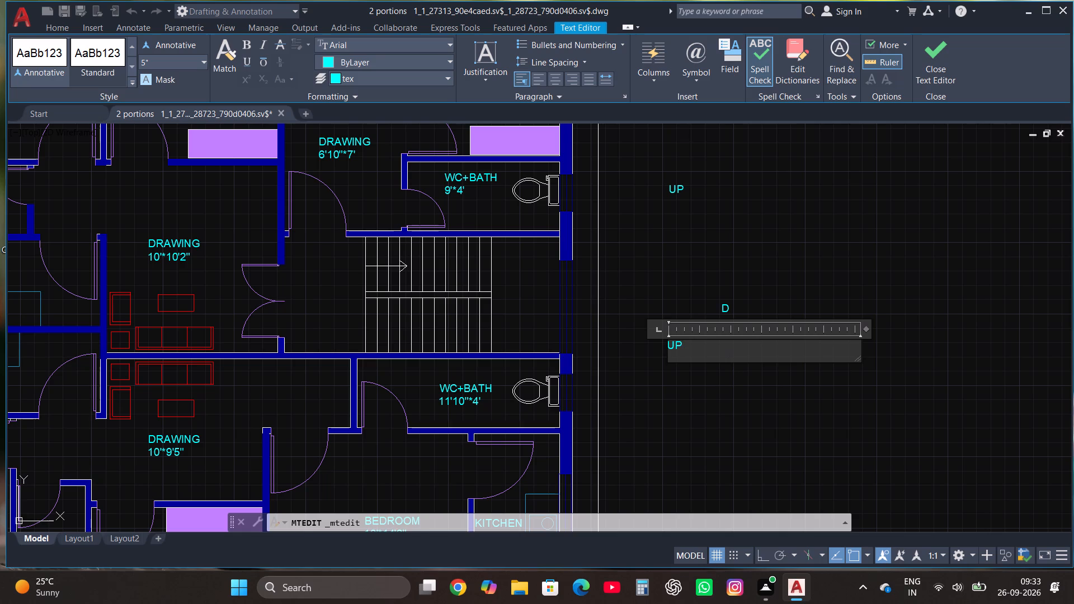
key("BackSpace")
key("BackSpace")
key("BackSpace")
key("BackSpace")
key("BackSpace")
key("BackSpace")
key("BackSpace")
key("BackSpace")
key("BackSpace")
key("BackSpace")
key("BackSpace")
key("BackSpace")
key("BackSpace")
key("BackSpace")
key("w")
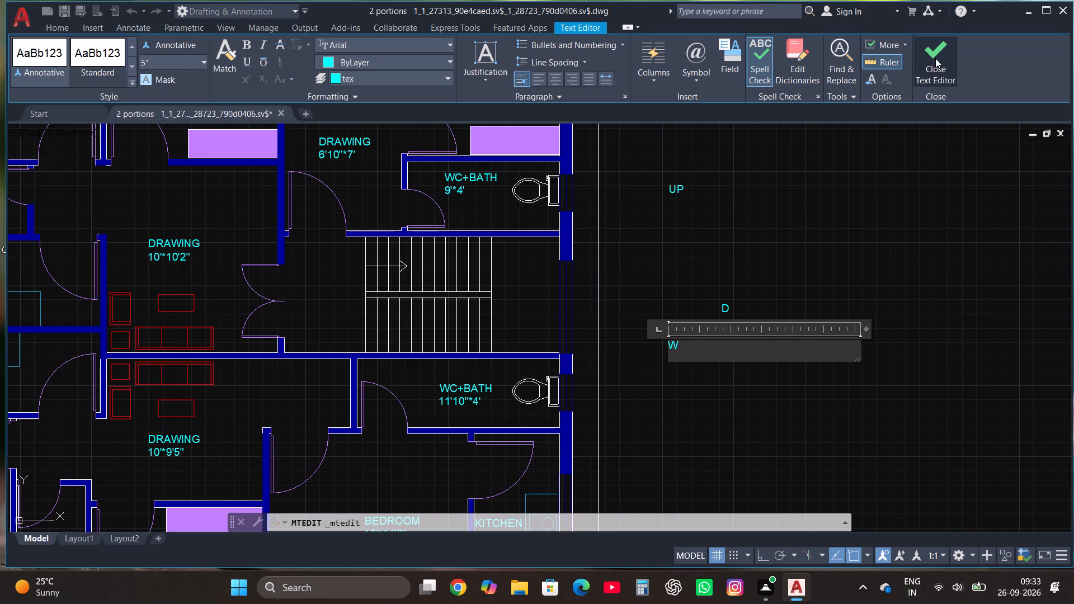
left_click(936, 57)
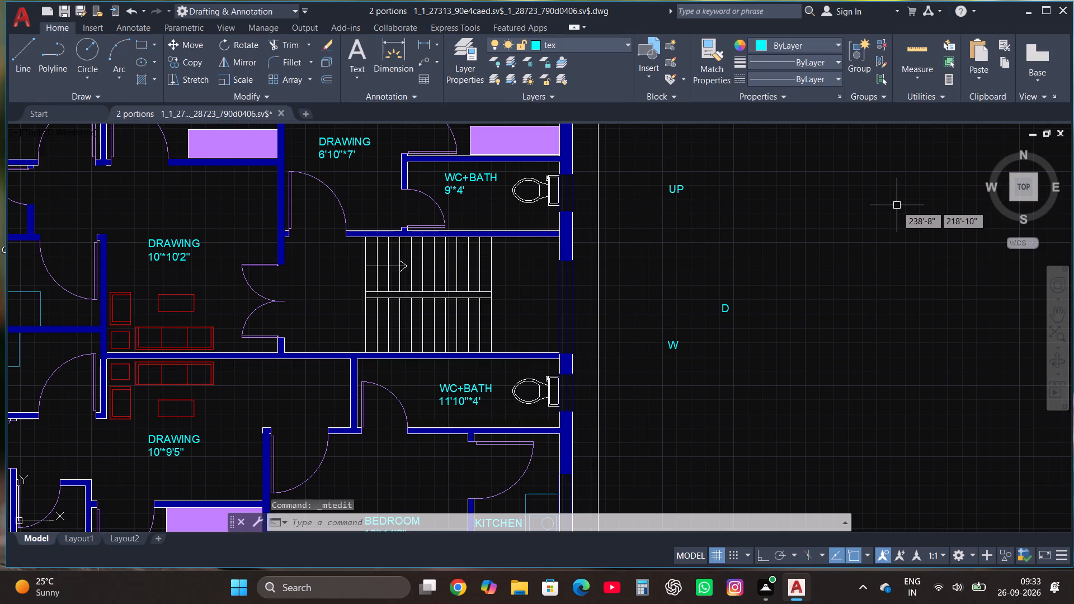
Copy the double door beside the staircase to the opening east of the 10'*9'5" drawing room, above the short wall end.
scroll(885, 276, "down", 3)
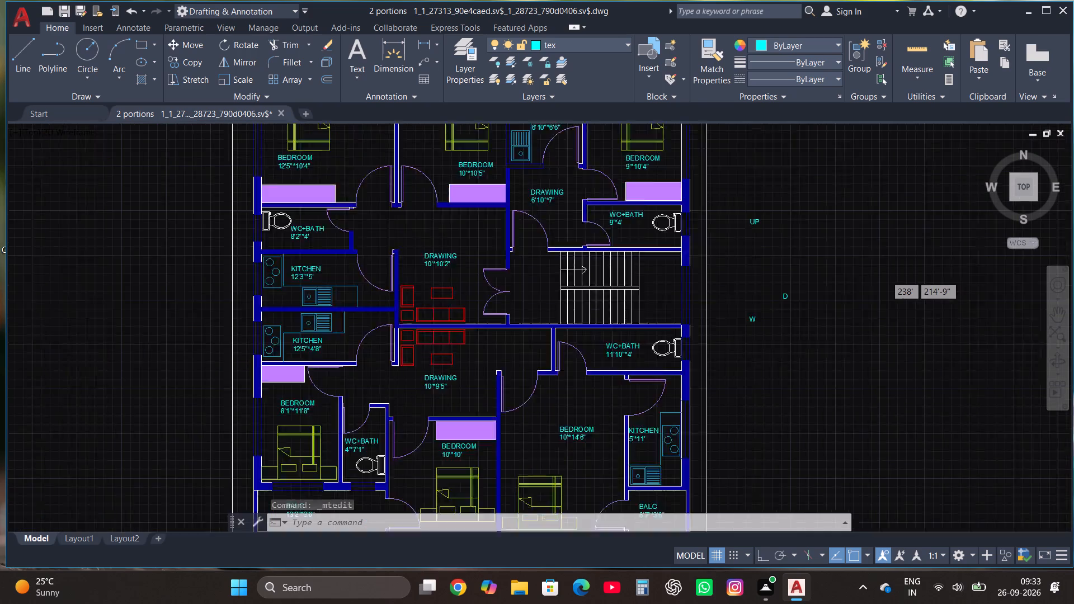
scroll(788, 295, "up", 2)
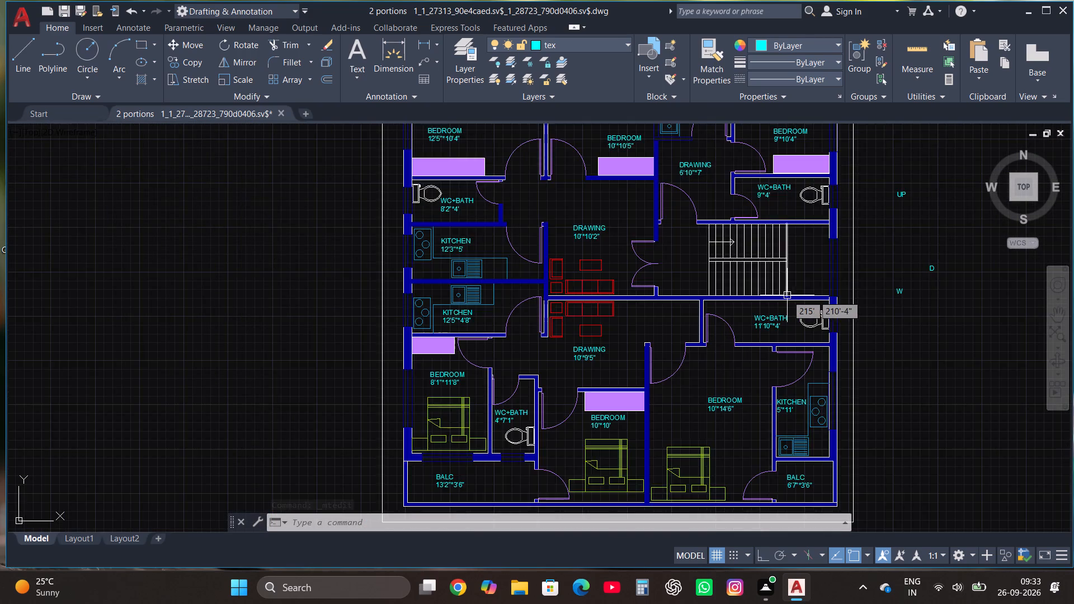
scroll(785, 295, "up", 1)
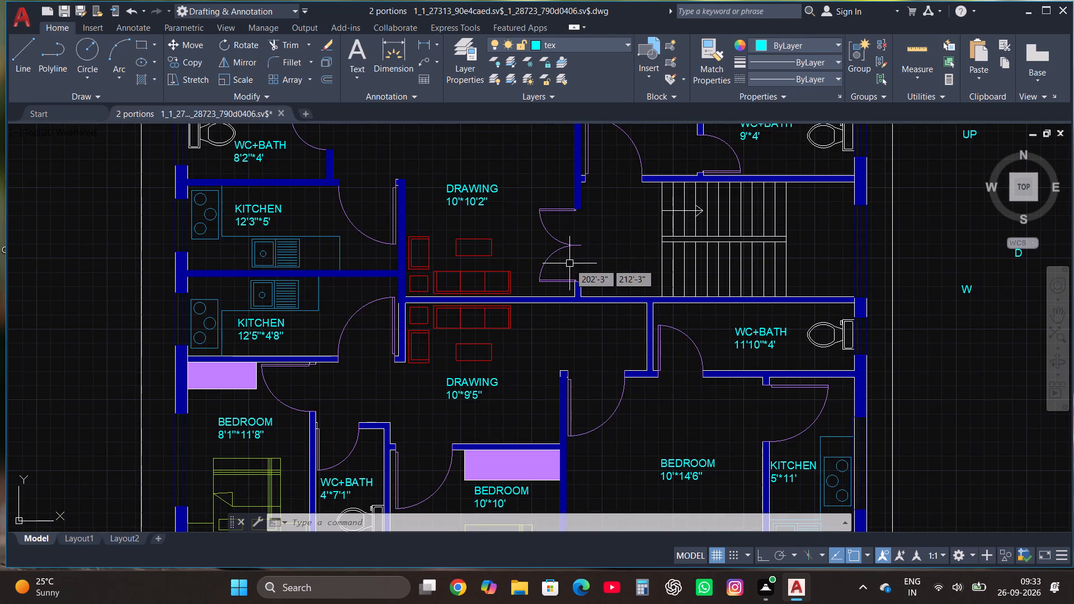
left_click(569, 263)
left_click(567, 225)
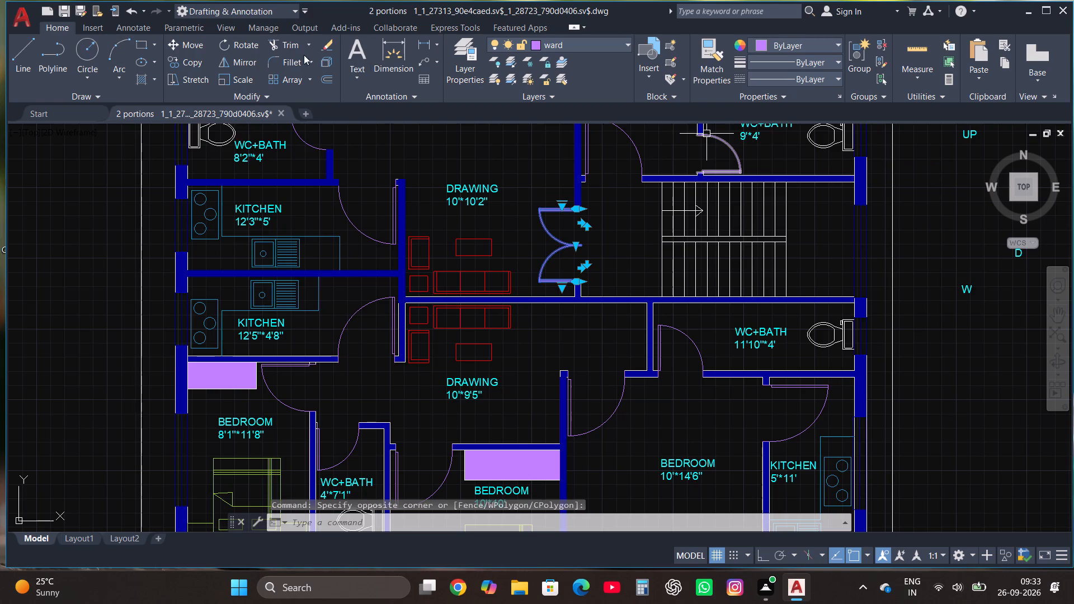
left_click(195, 61)
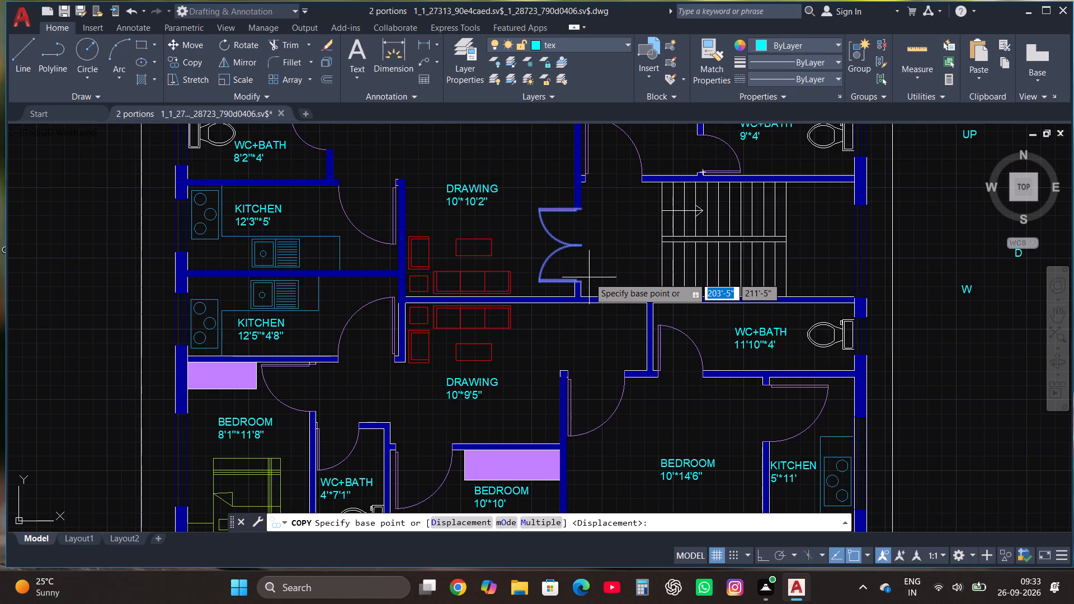
left_click(581, 281)
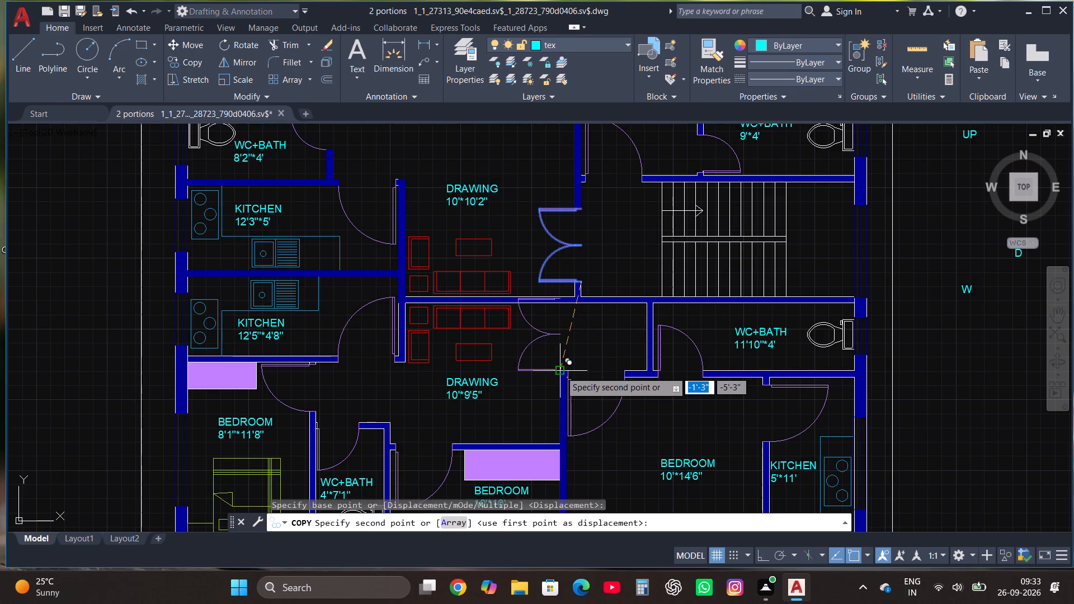
left_click(569, 383)
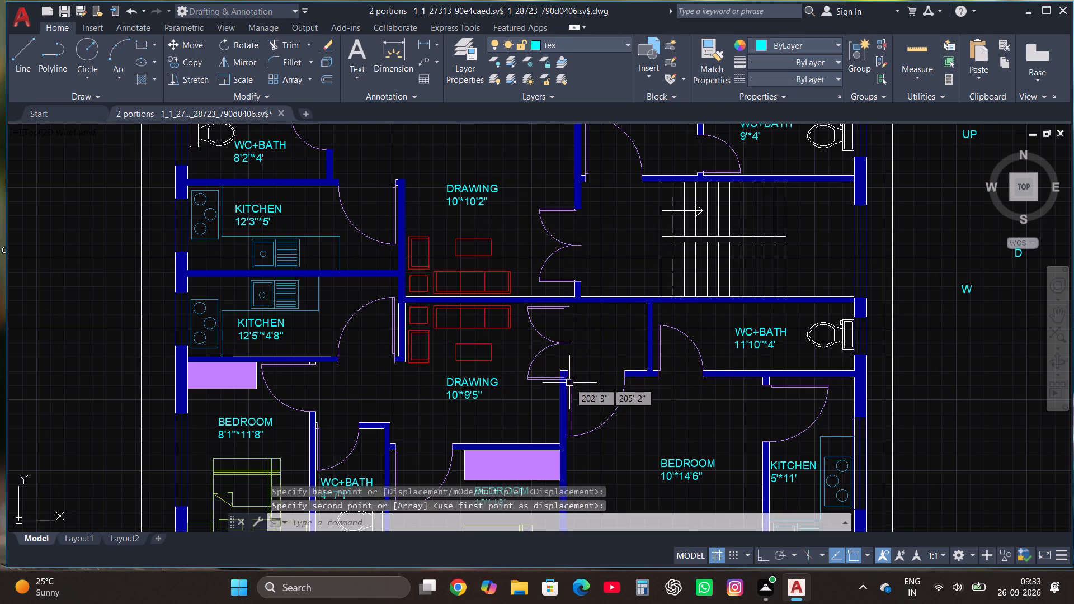
Draw a three-sided stub outline about 3" deep between the horizontal wall and the north leaf of the 10'*9'5" drawing room's double door.
scroll(582, 288, "up", 3)
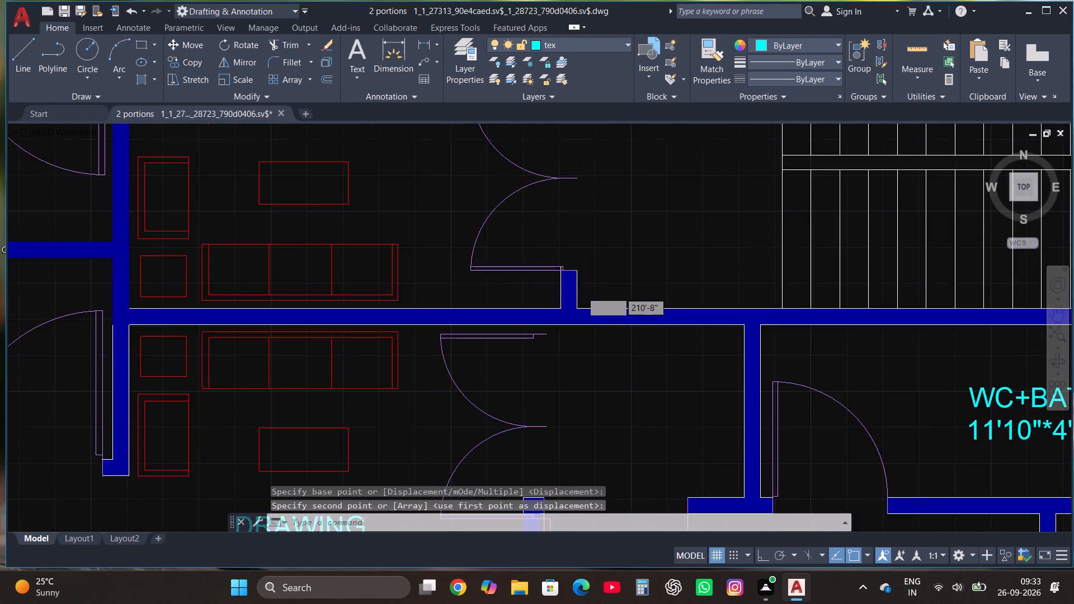
scroll(582, 290, "down", 3)
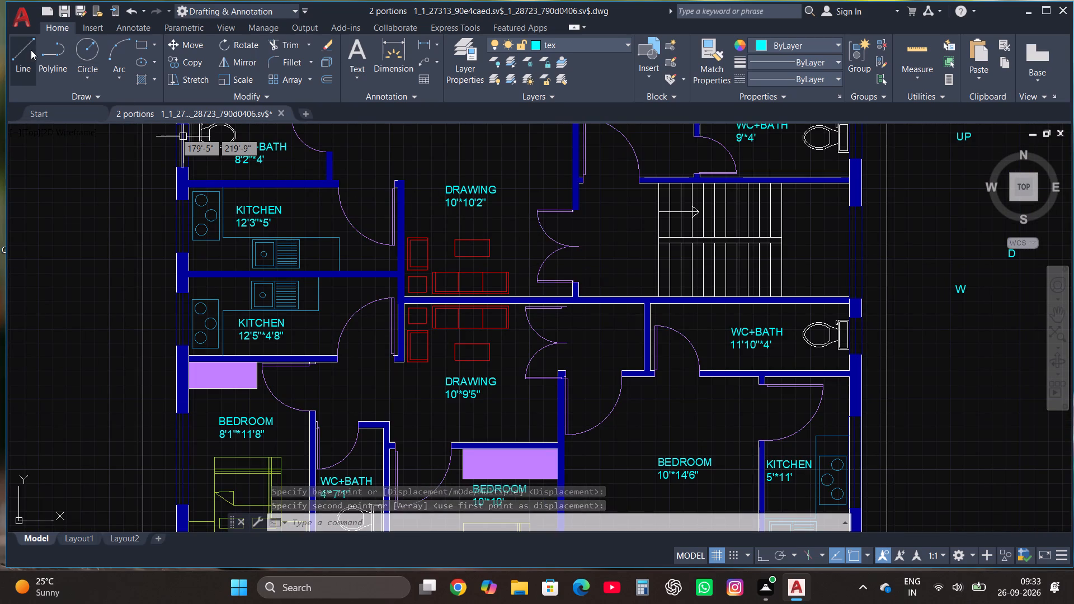
left_click(31, 50)
scroll(558, 341, "up", 2)
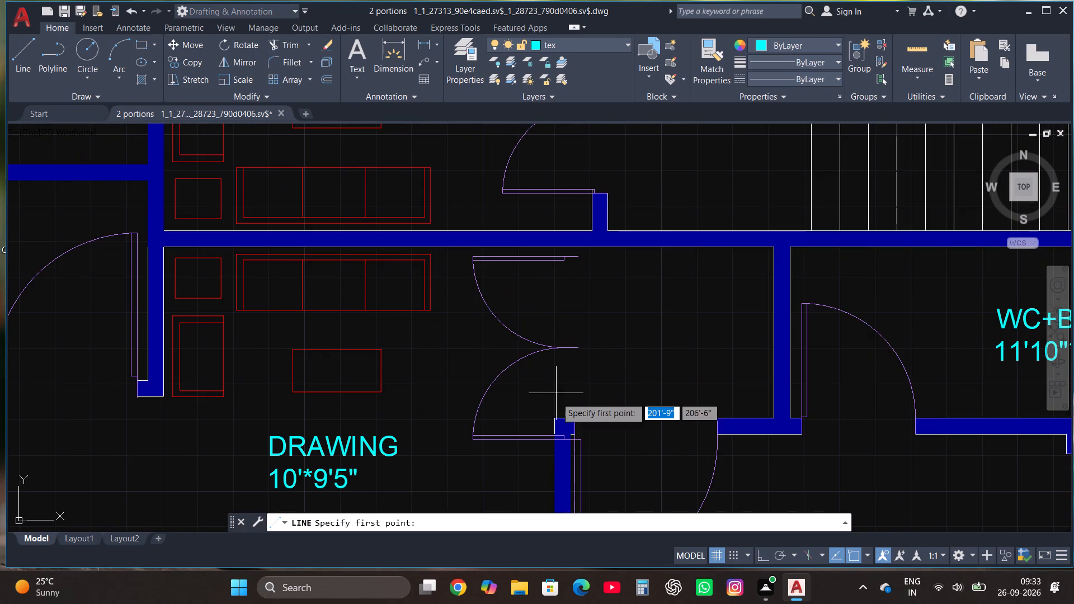
left_click(554, 249)
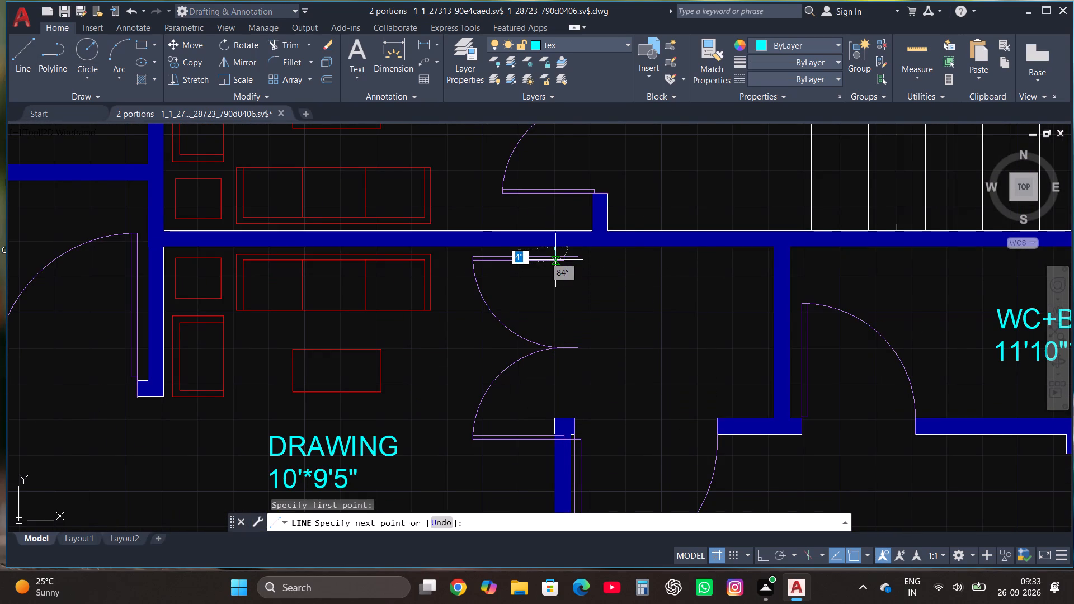
key("F8")
scroll(556, 249, "up", 1)
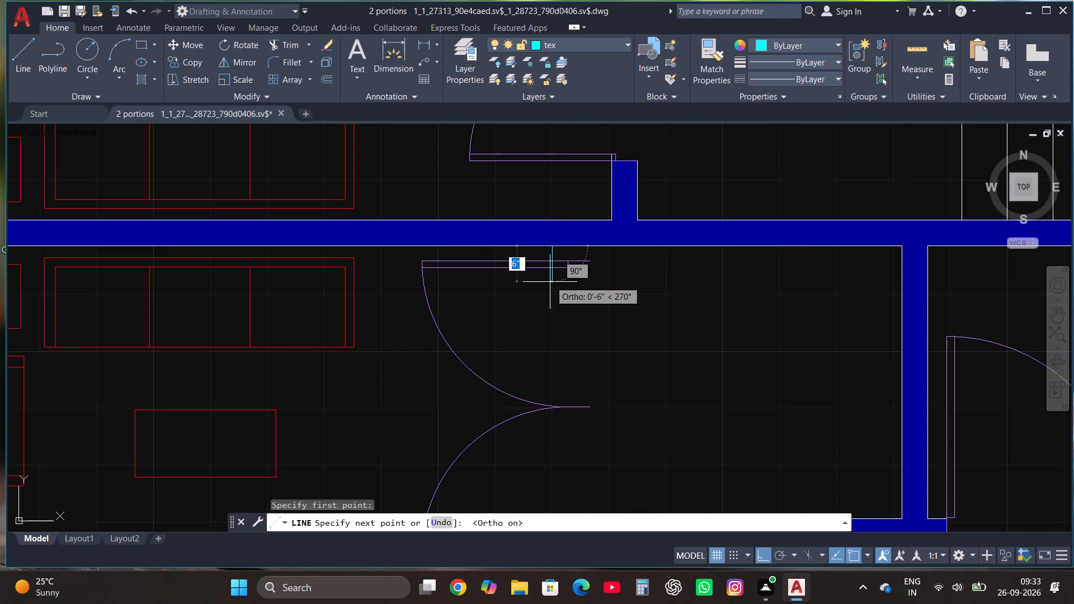
scroll(549, 282, "down", 1)
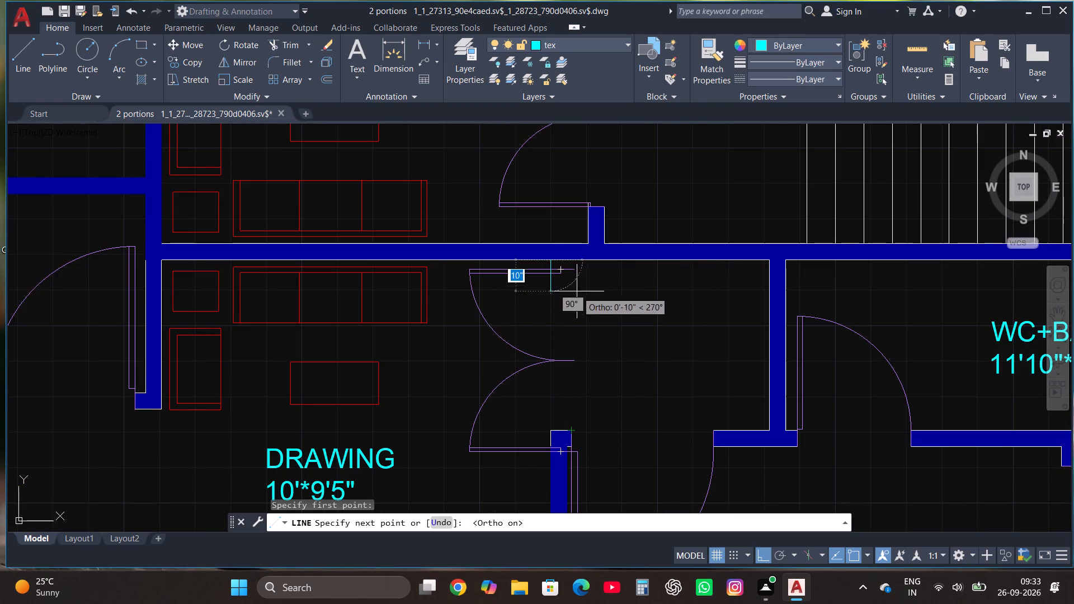
scroll(558, 266, "up", 1)
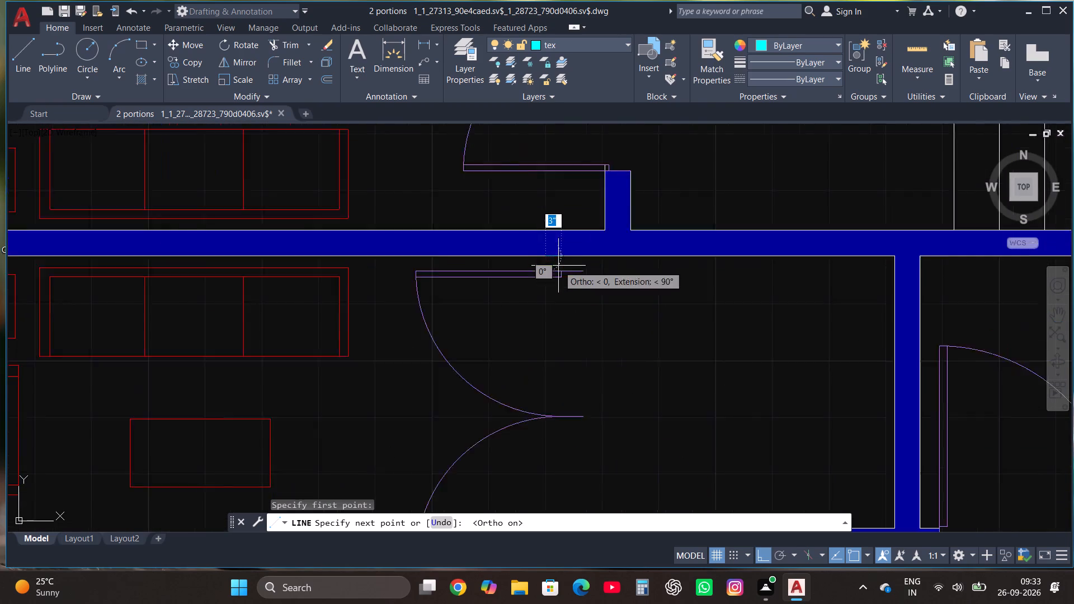
scroll(558, 266, "up", 1)
left_click(558, 252)
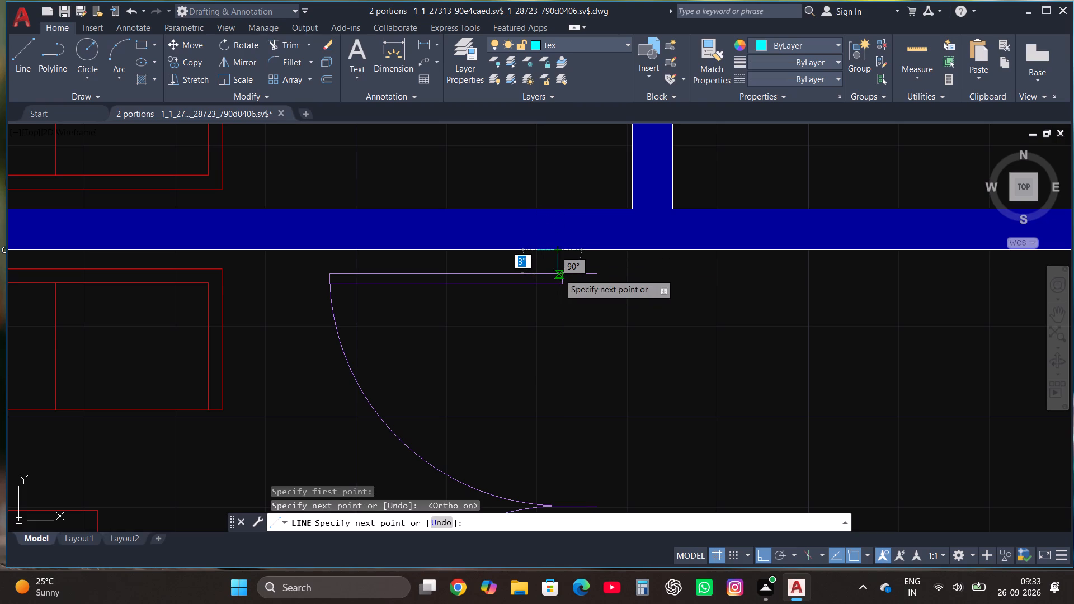
left_click(559, 273)
left_click(530, 274)
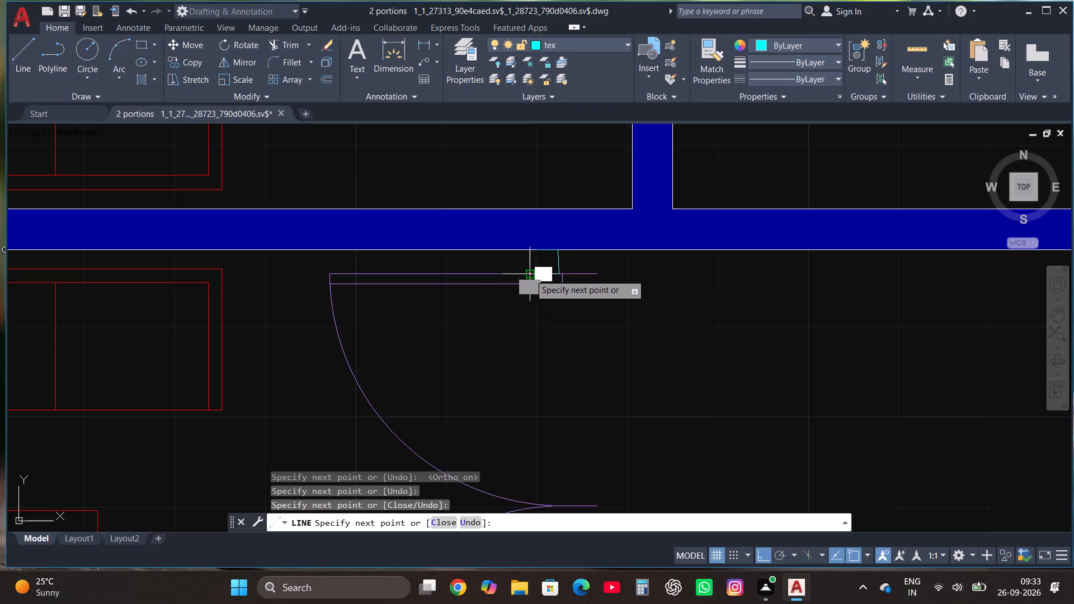
left_click(529, 250)
key("Escape")
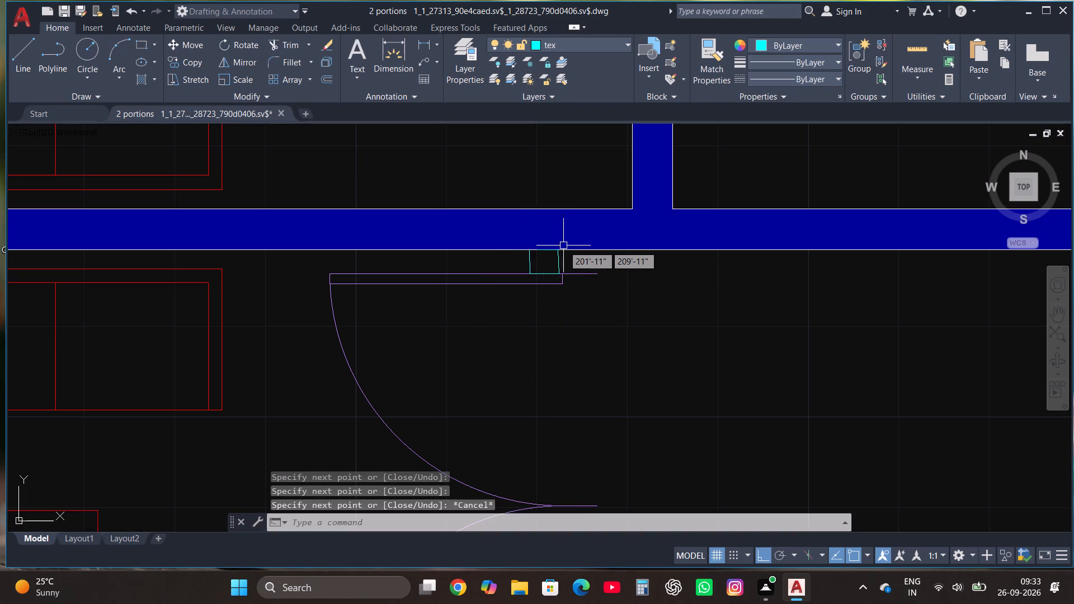
Make wall the current layer and hatch the small stub outline above the double door's north leaf.
scroll(582, 268, "down", 2)
scroll(613, 196, "down", 2)
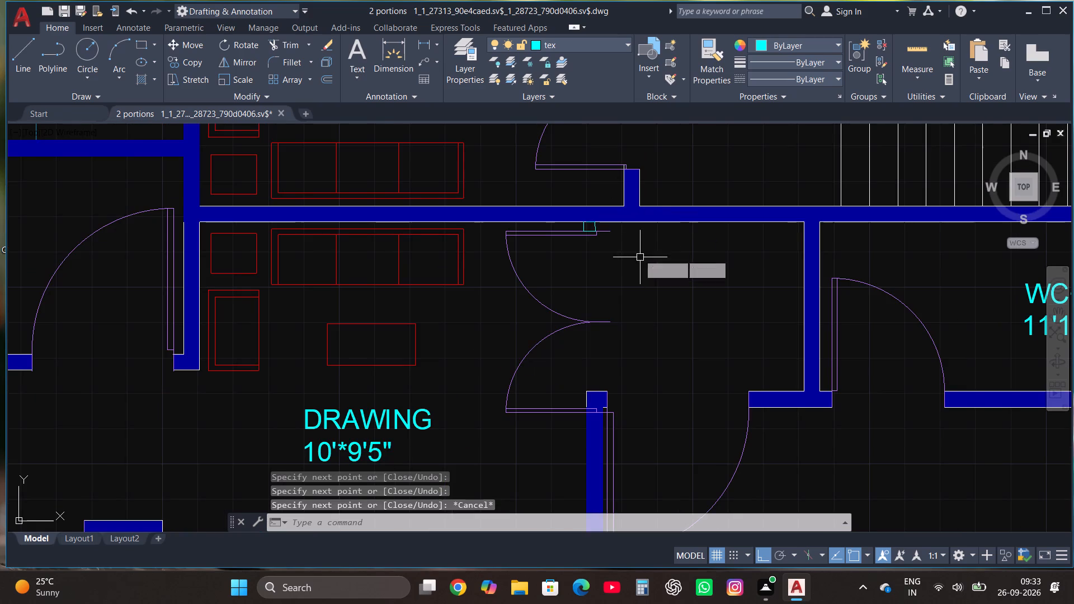
scroll(606, 188, "up", 3)
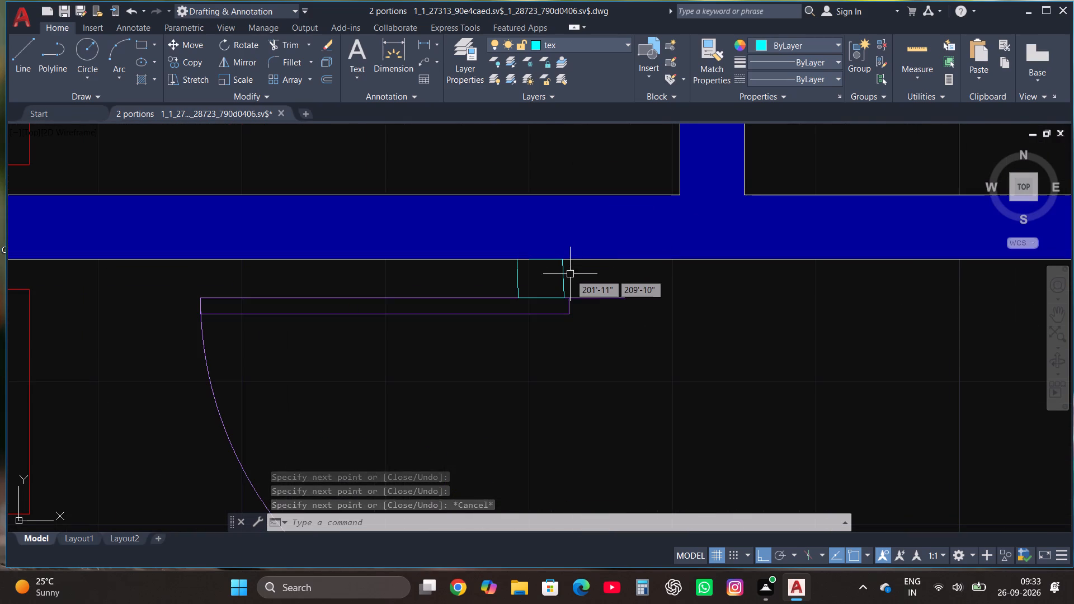
left_click(562, 40)
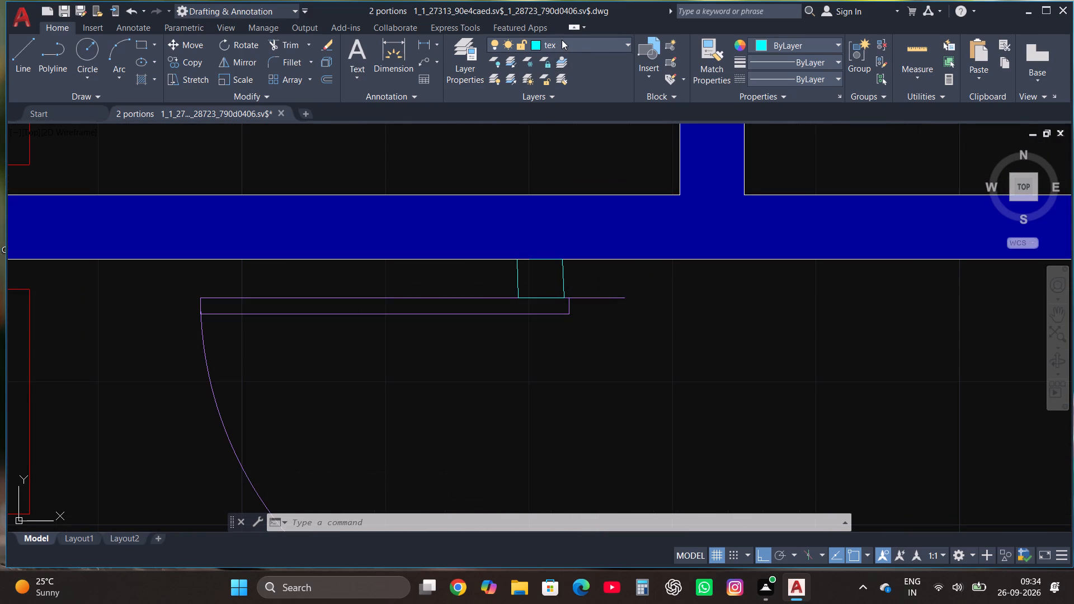
left_click(565, 144)
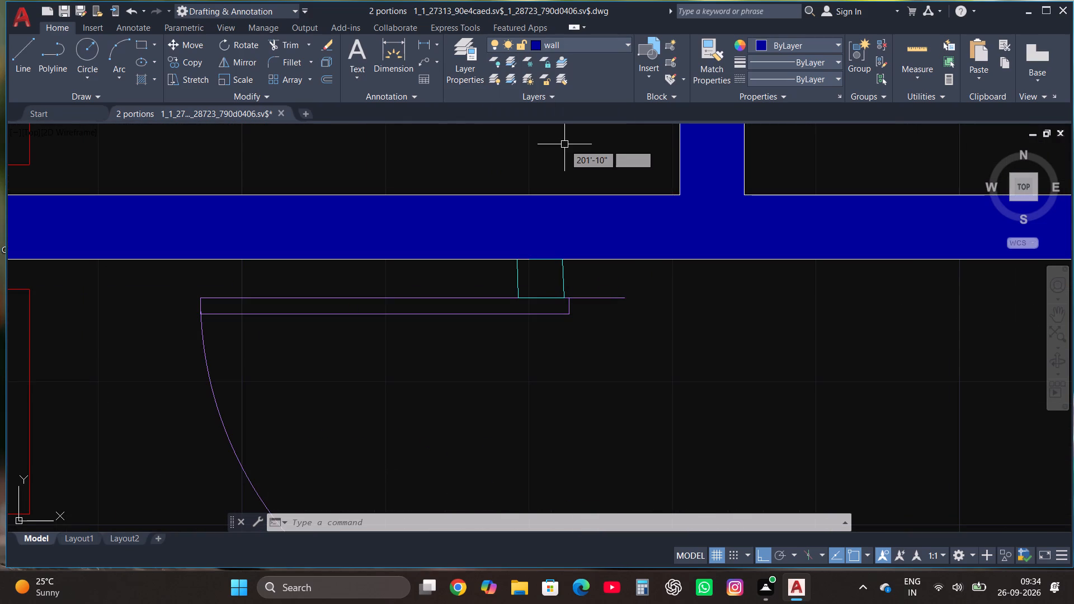
key("h")
key("Return")
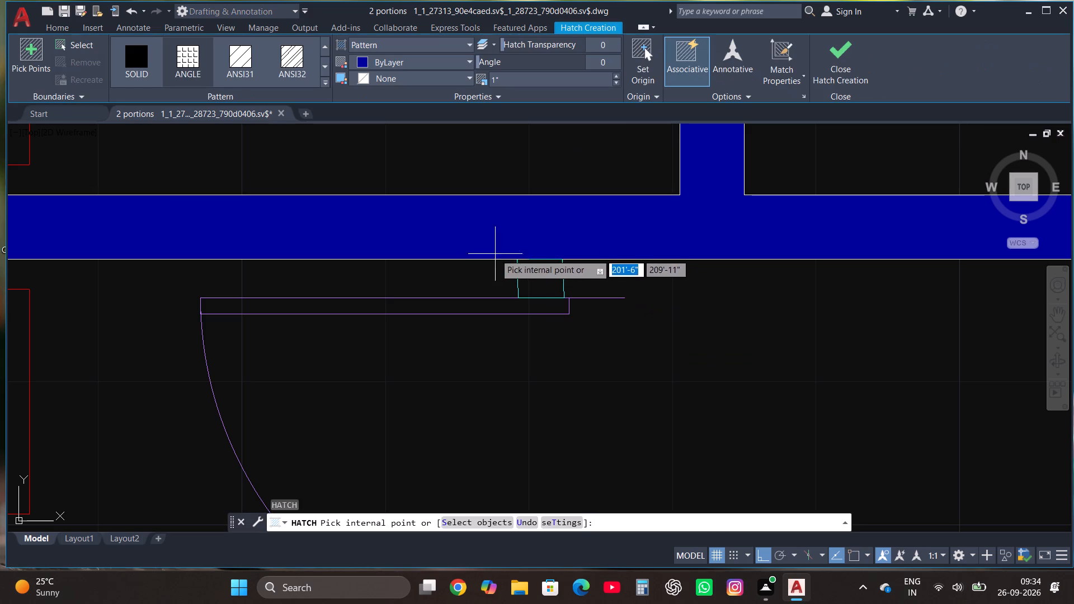
left_click(534, 277)
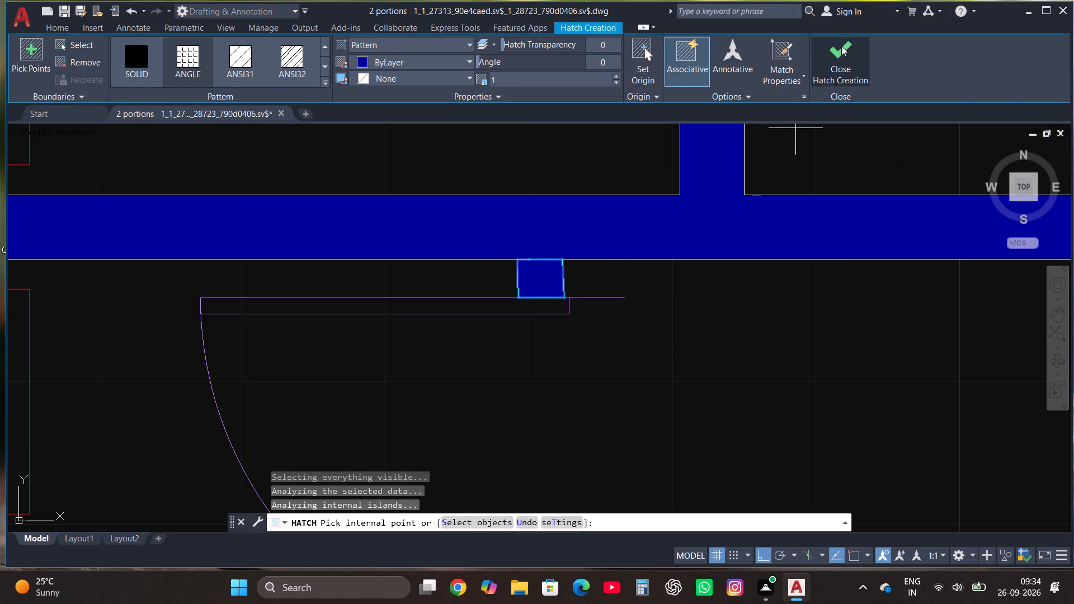
left_click(841, 48)
Draw a rectangle about 6" wide over the short wall end at the double door's south leaf.
scroll(606, 286, "down", 3)
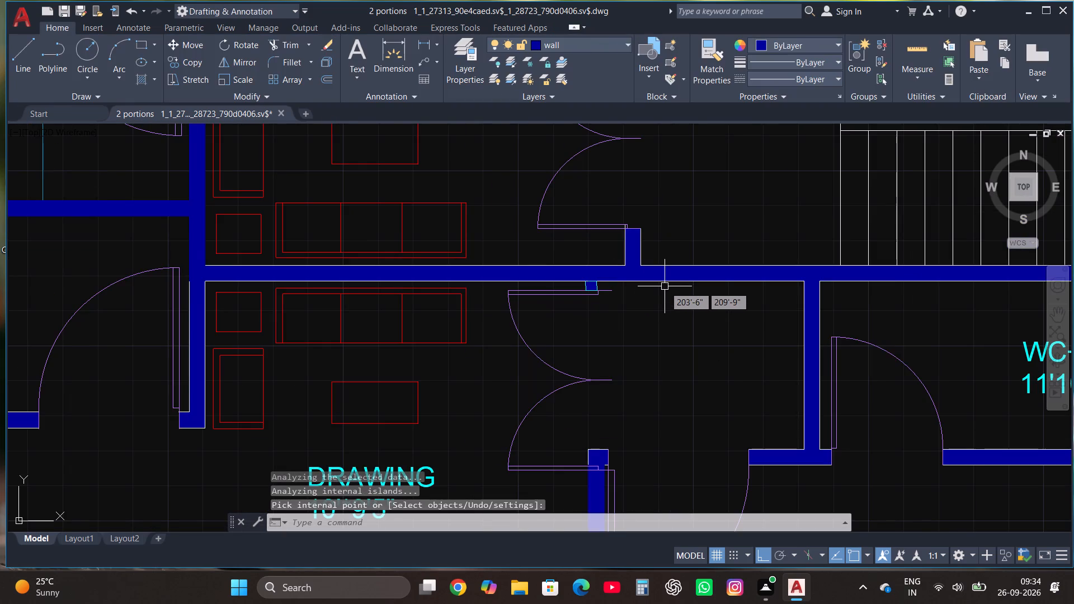
scroll(665, 289, "down", 1)
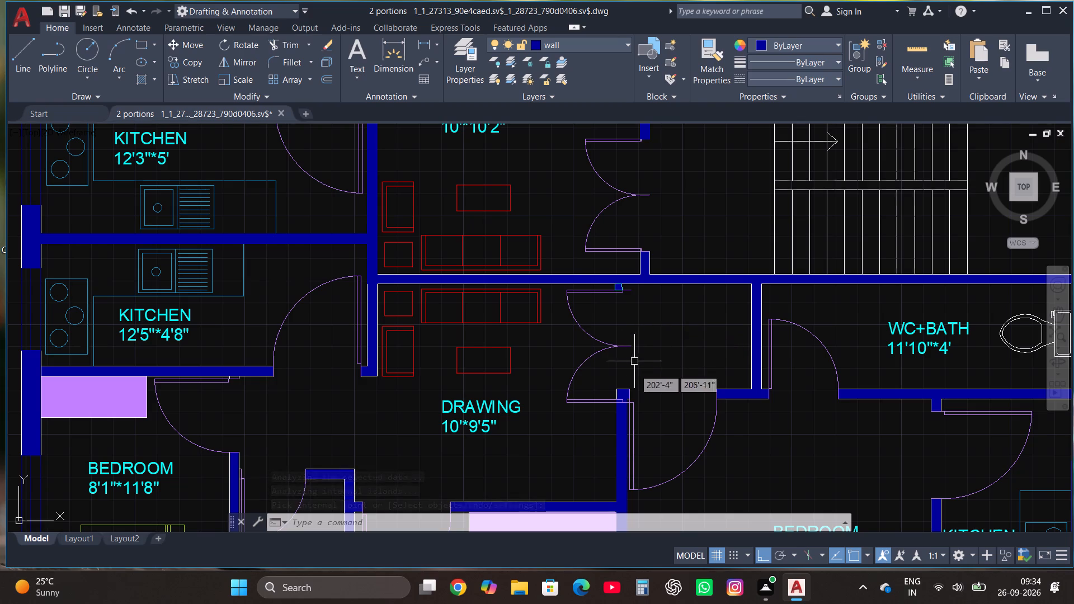
scroll(629, 405, "up", 2)
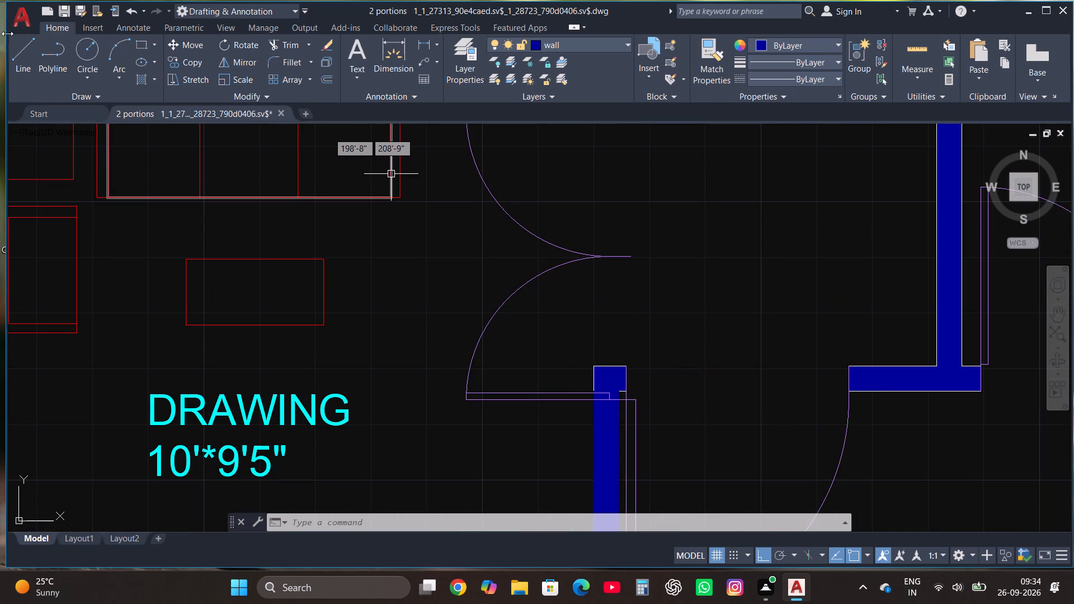
left_click(140, 42)
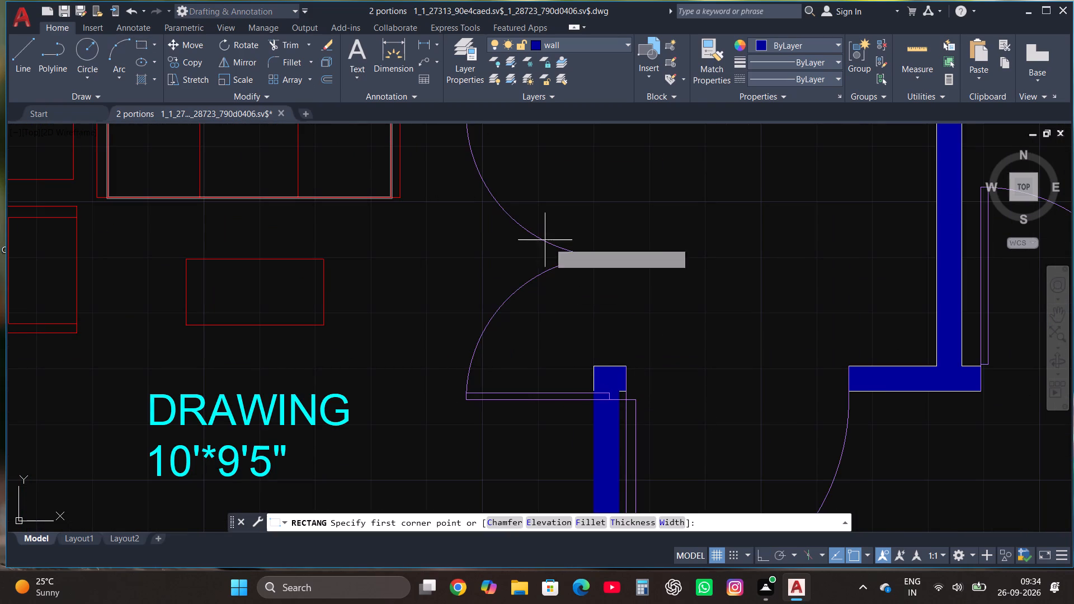
left_click(595, 366)
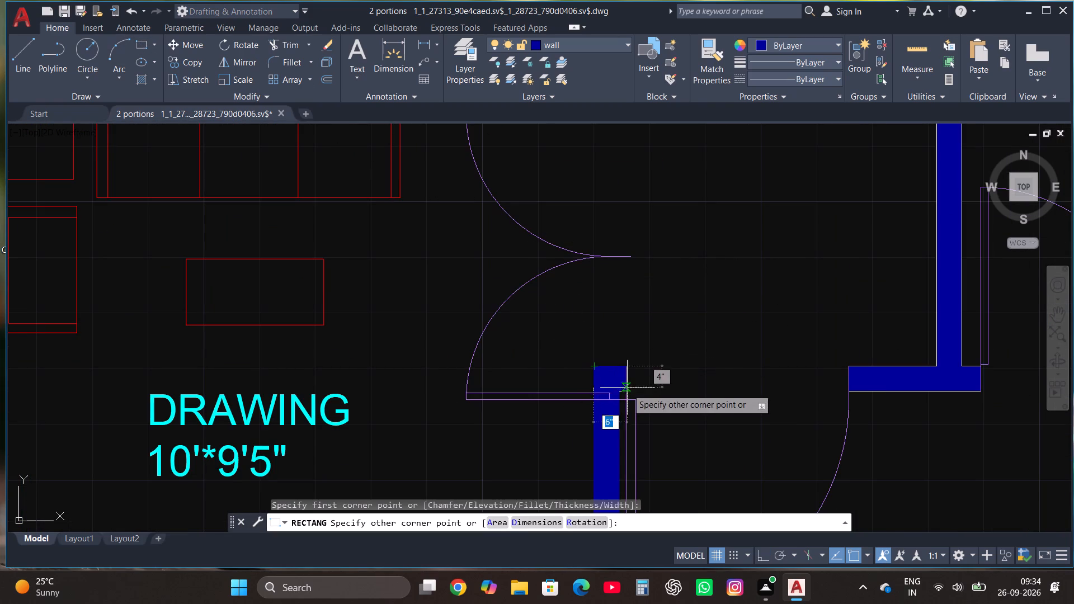
left_click(628, 392)
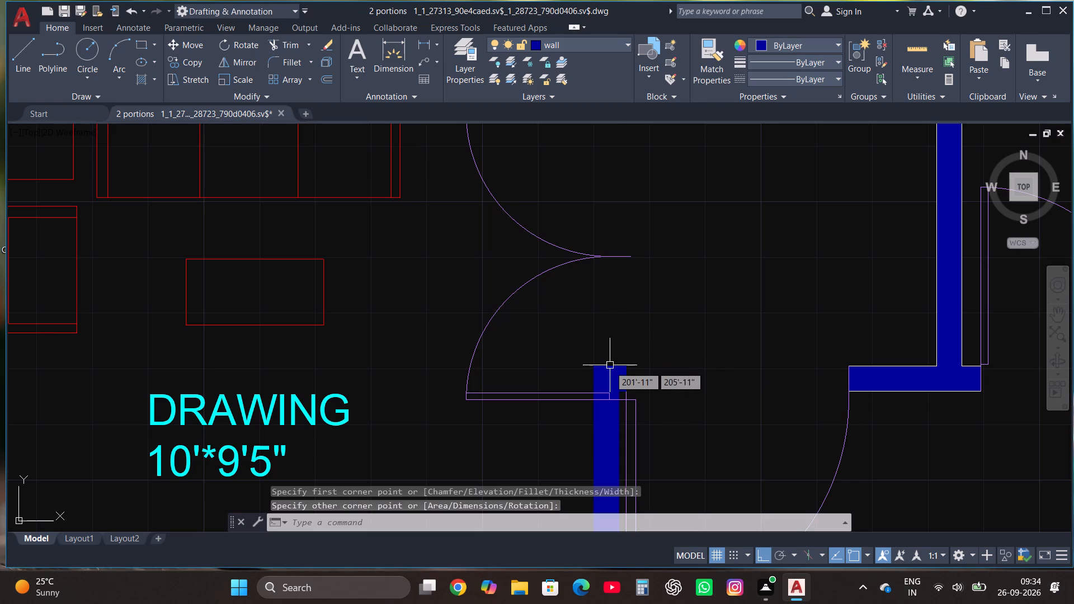
Copy the wall-end rectangle about 4'-2" straight up so it overlaps the stub below the horizontal wall.
left_click(610, 366)
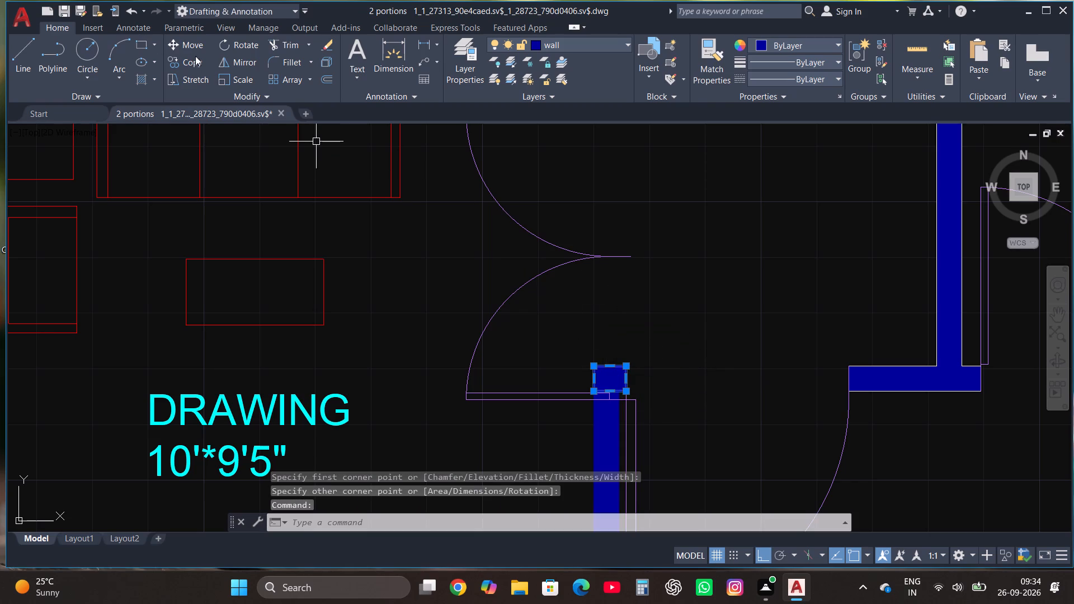
left_click(197, 65)
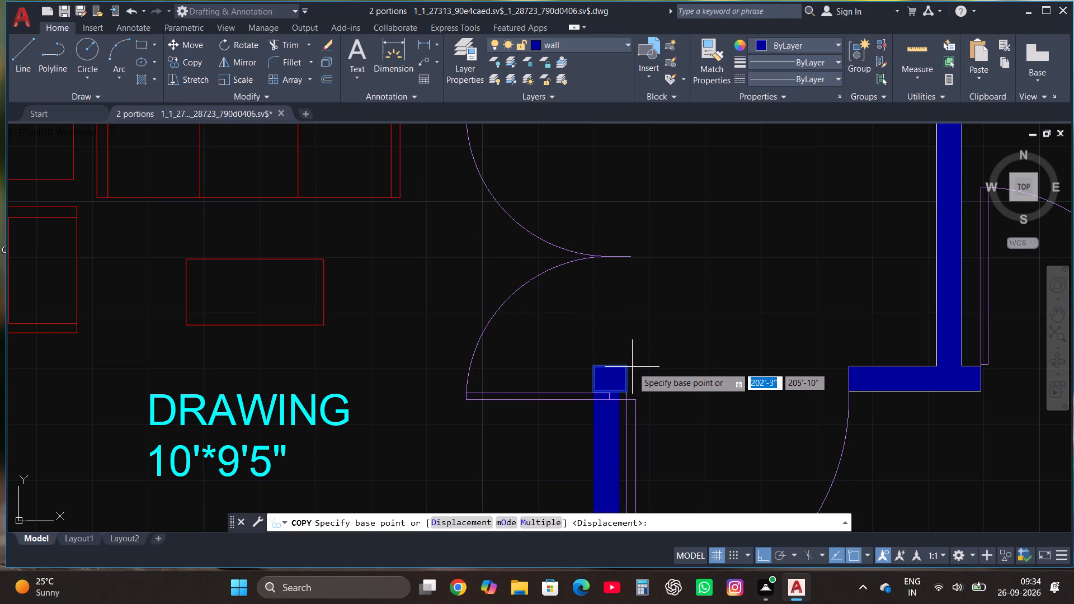
left_click(629, 366)
scroll(629, 366, "down", 3)
scroll(628, 305, "up", 4)
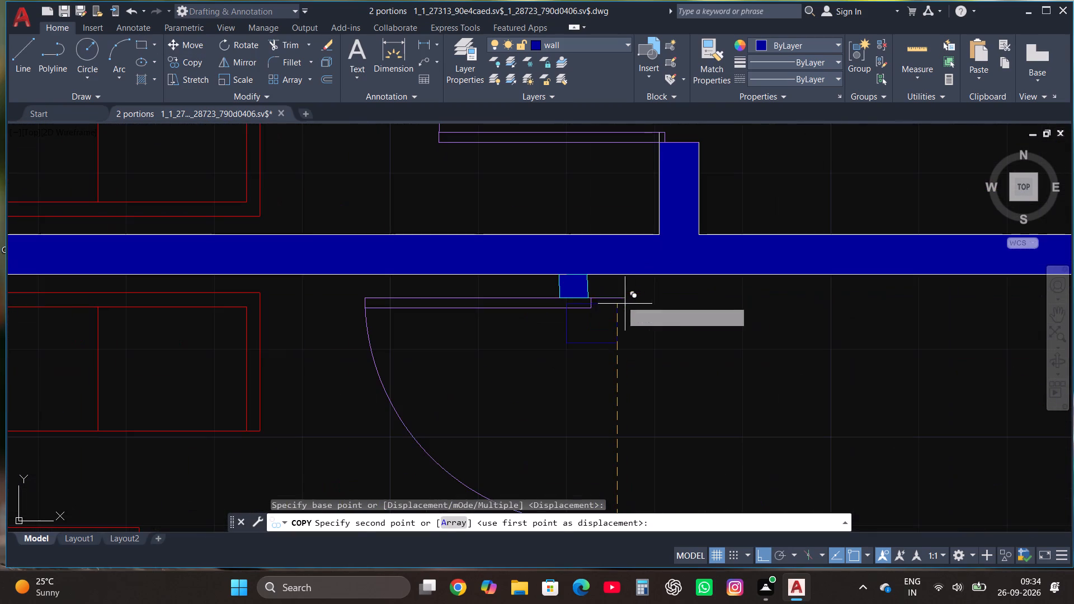
scroll(592, 282, "up", 3)
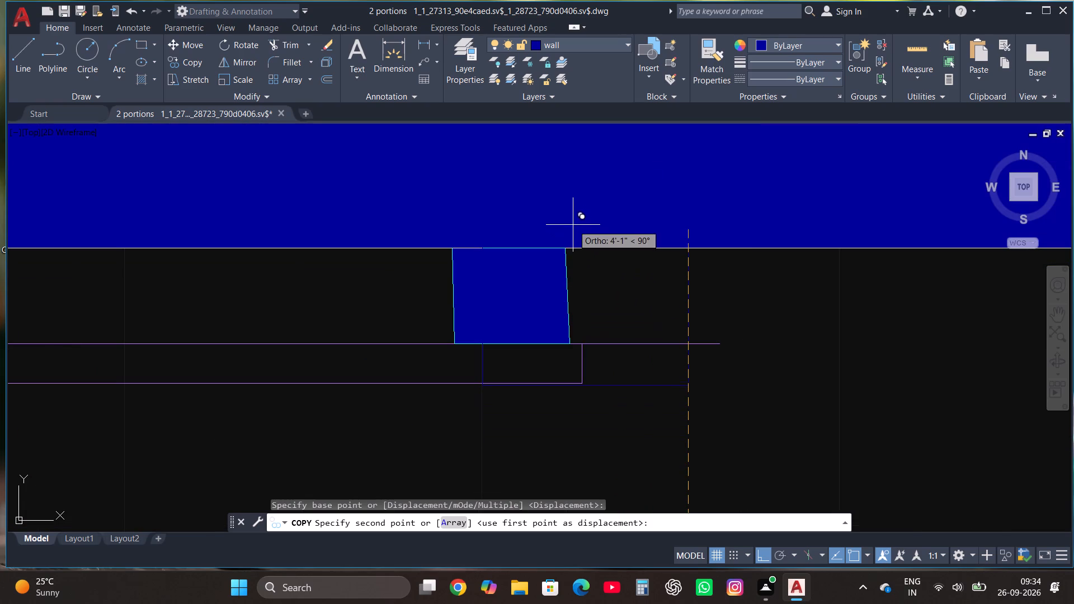
left_click(571, 182)
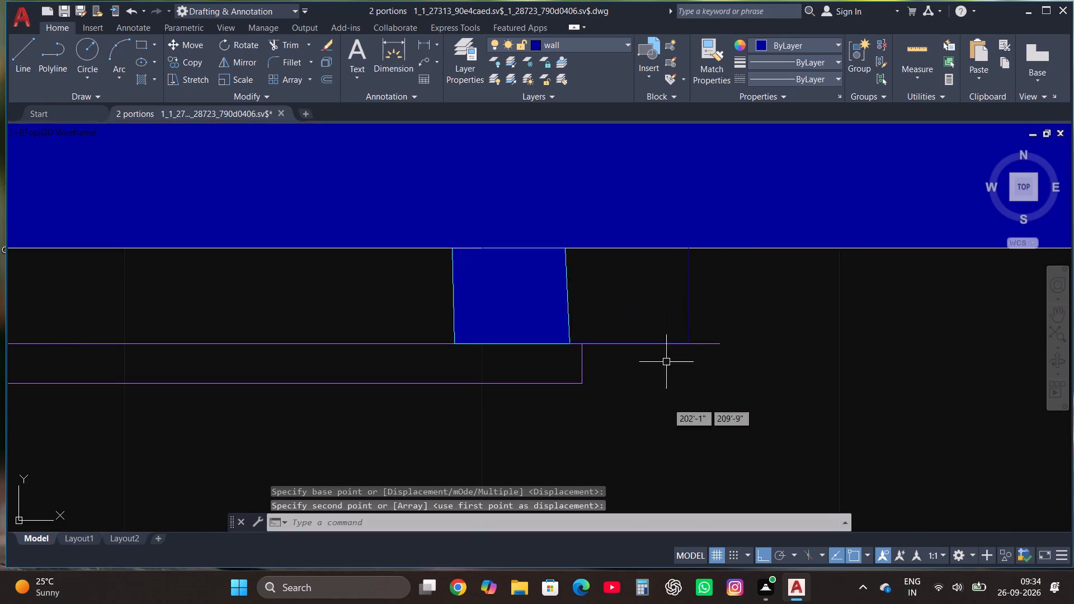
Fill the unhatched part of the copied rectangle beside the stub with a SOLID hatch.
key("h")
key("Return")
left_click(645, 291)
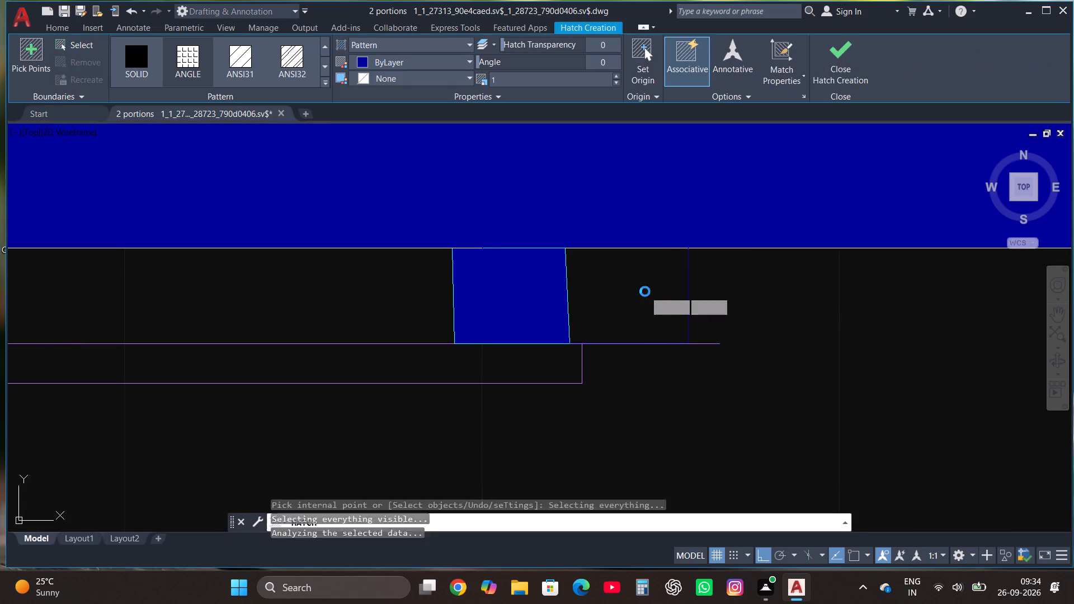
left_click(141, 49)
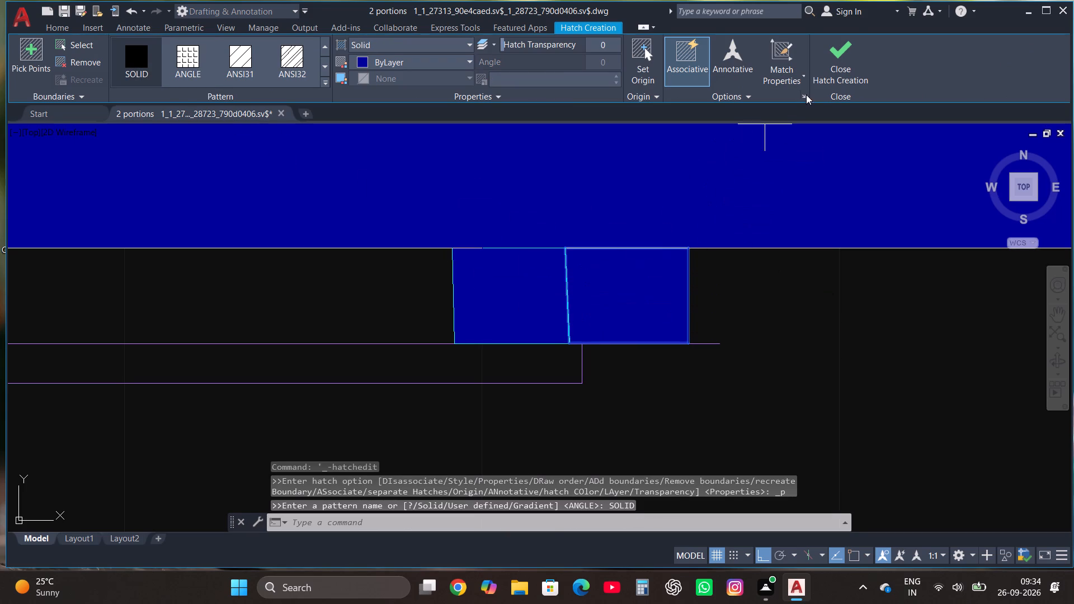
left_click(830, 52)
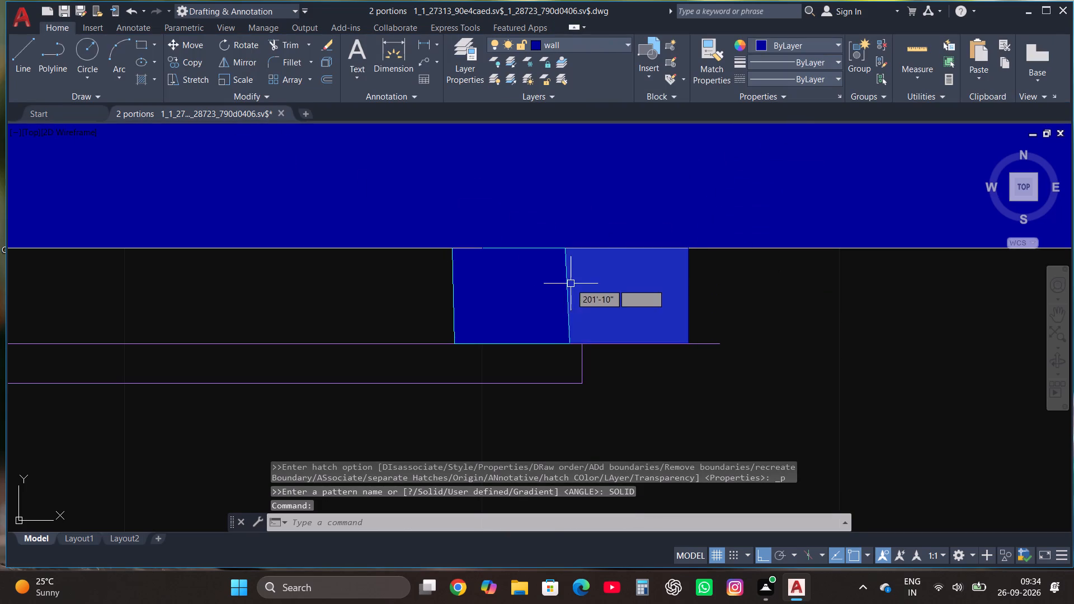
Trim away the slanted line dividing the two hatched parts of the stub.
left_click(284, 40)
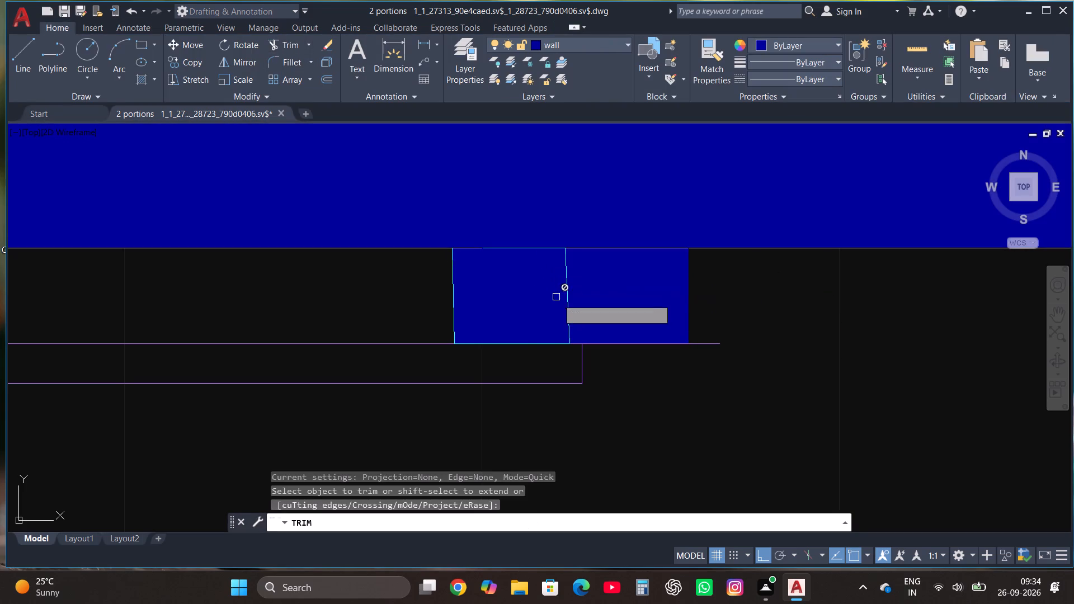
left_click(568, 305)
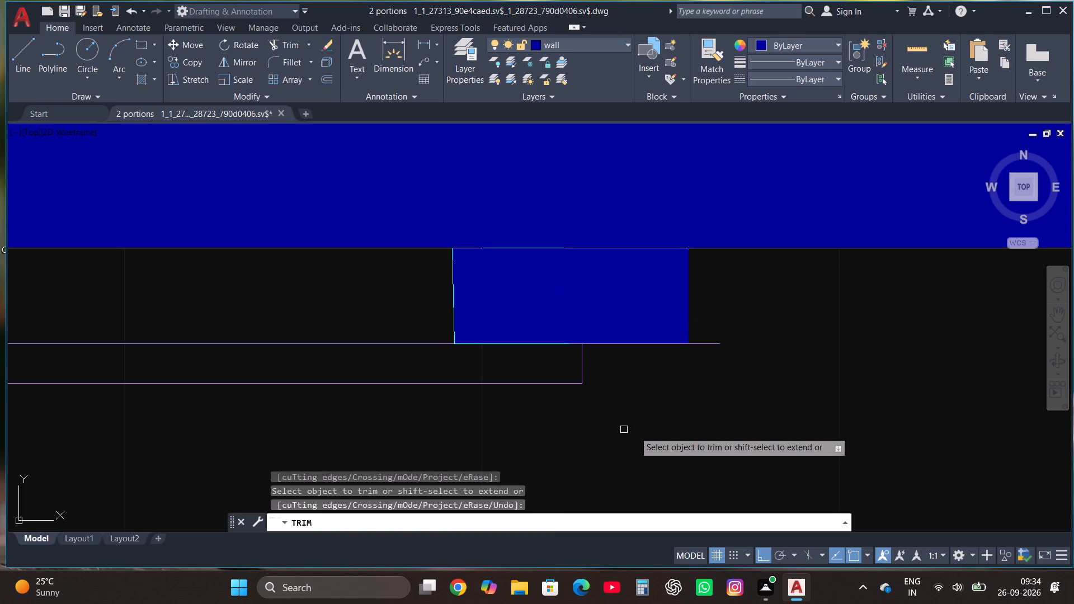
key("Escape")
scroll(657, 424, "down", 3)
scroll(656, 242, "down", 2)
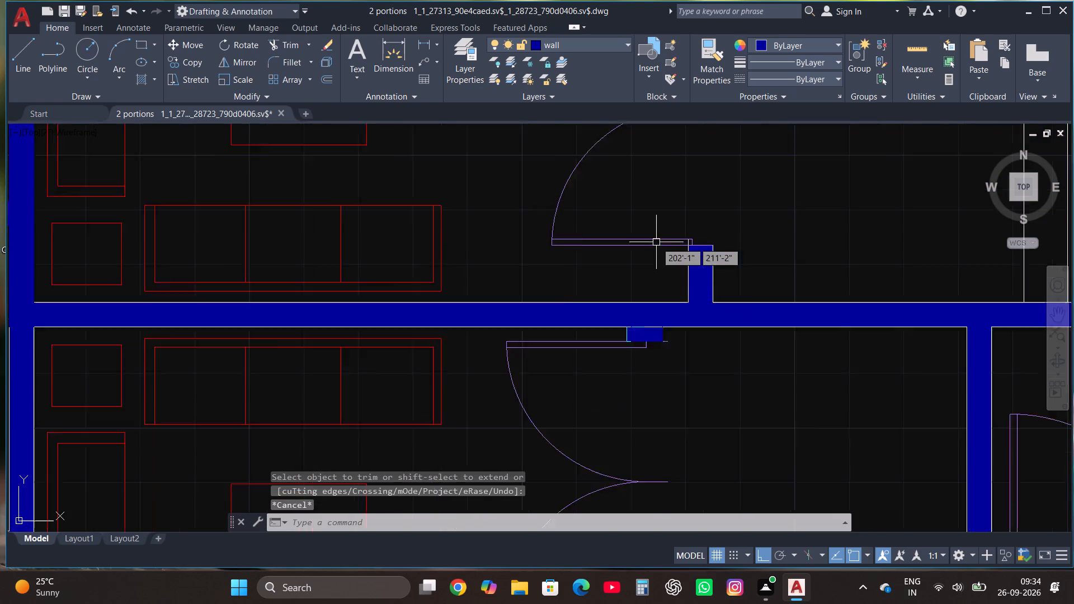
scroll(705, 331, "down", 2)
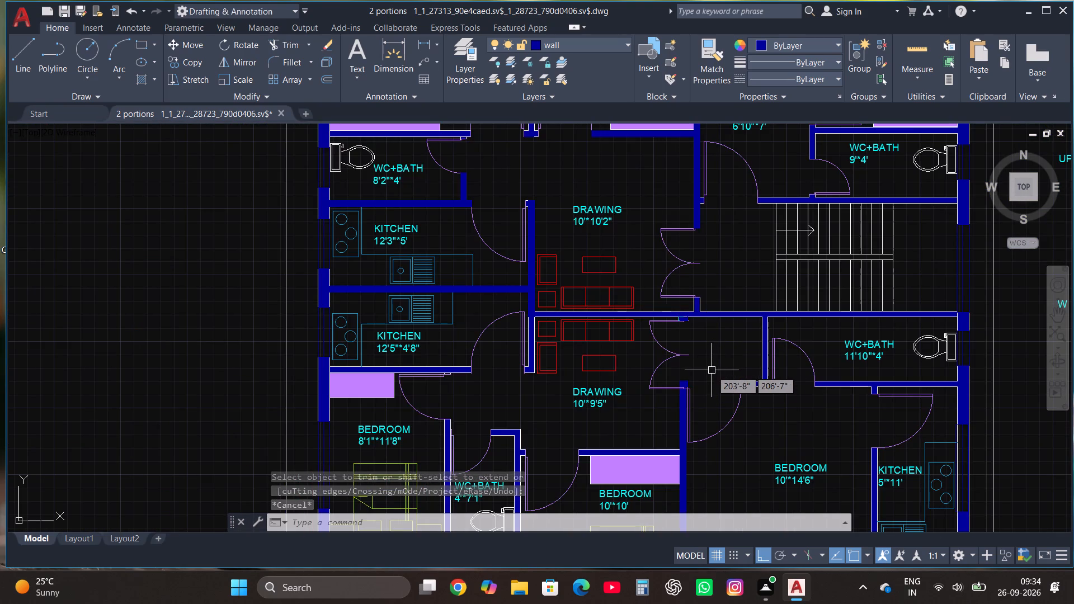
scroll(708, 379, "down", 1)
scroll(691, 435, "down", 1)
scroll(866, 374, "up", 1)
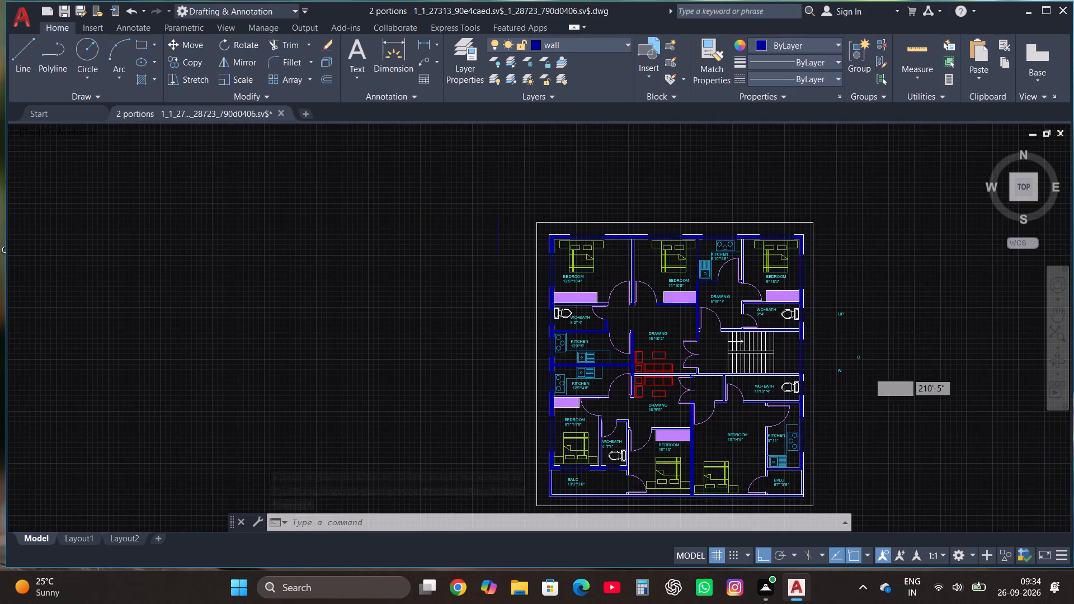
Move the UP label from outside the plan to the start of the staircase direction arrow, with Ortho off.
scroll(865, 374, "up", 1)
left_click(795, 218)
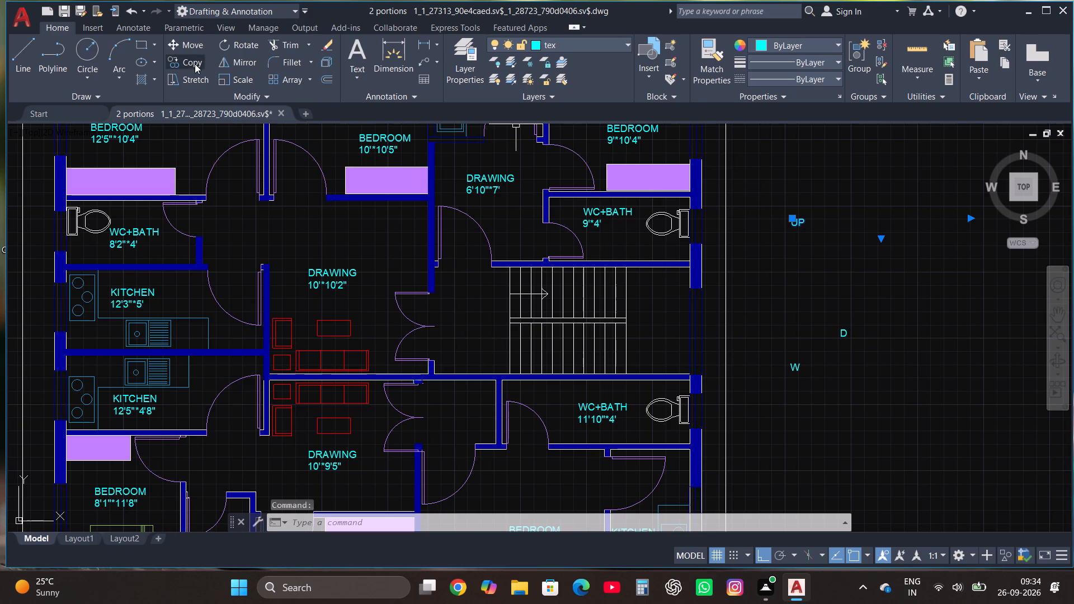
left_click(193, 48)
left_click(803, 215)
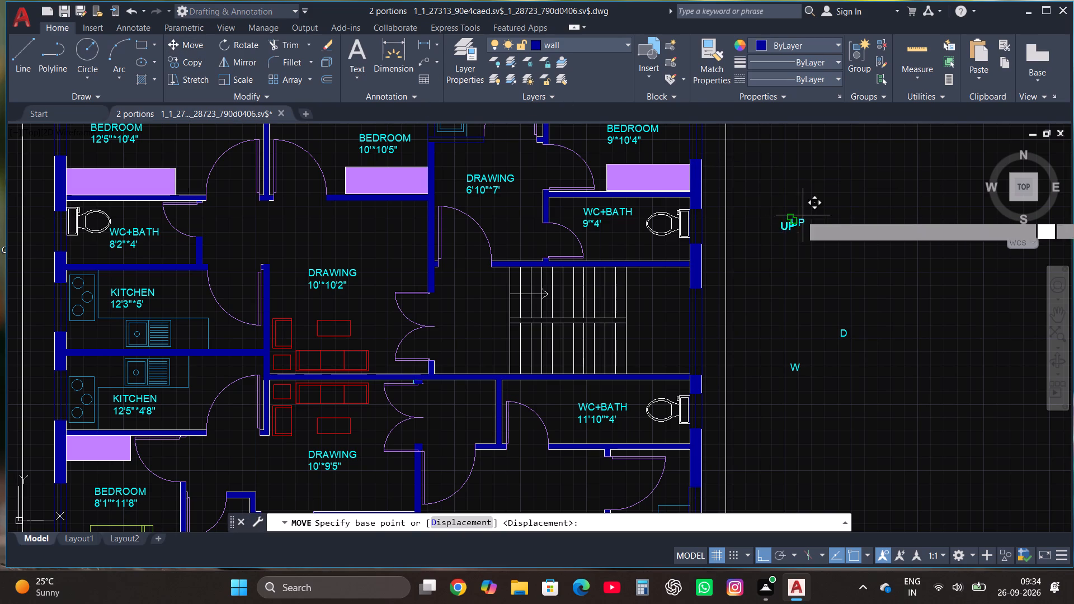
key("F8")
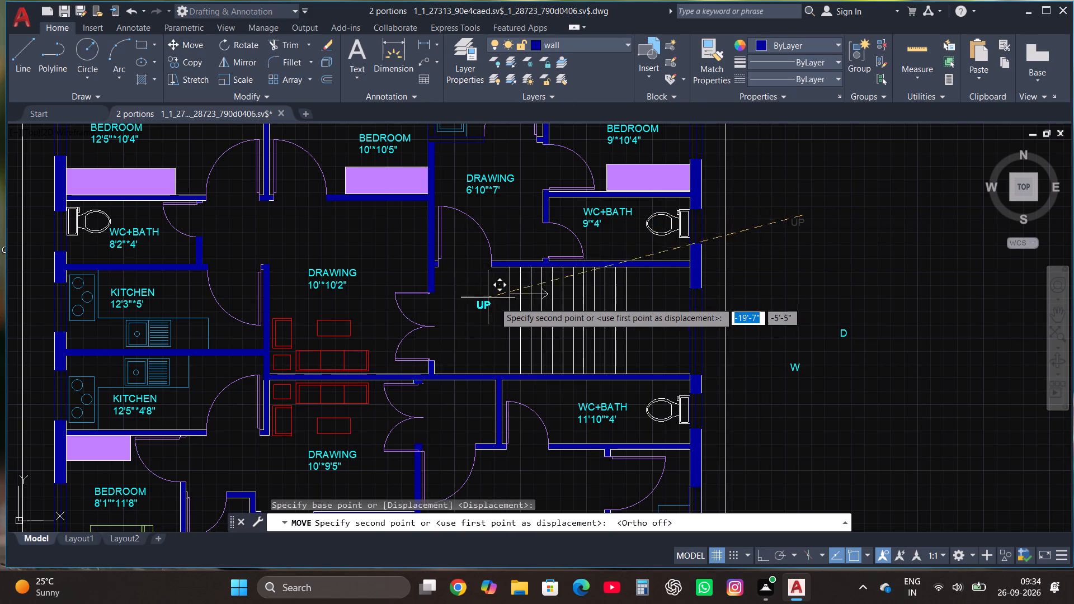
scroll(496, 303, "up", 3)
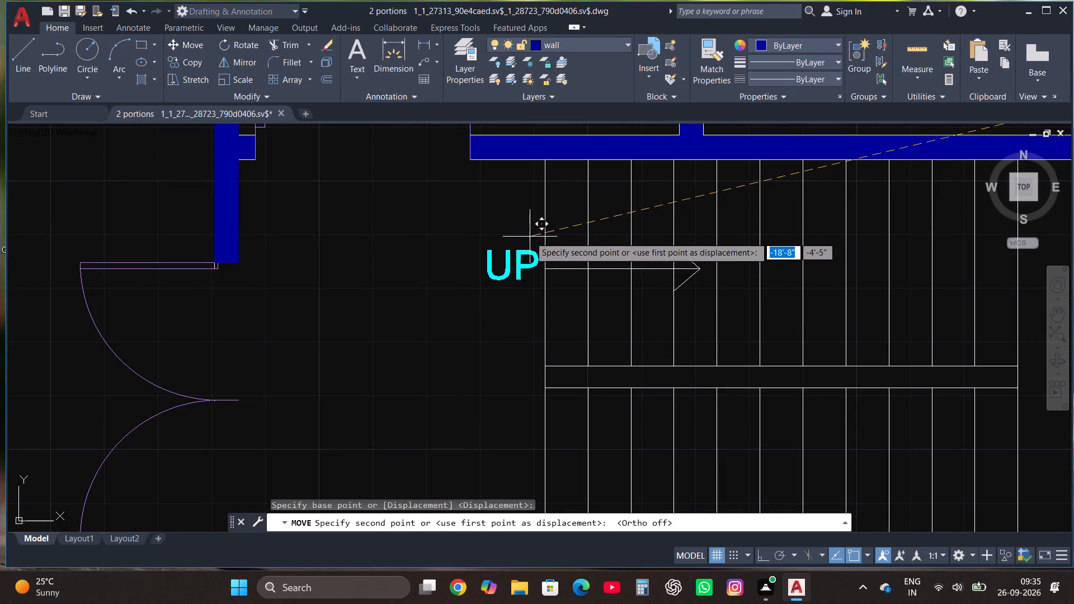
left_click(530, 237)
Using multiple Copy, place D tags at the doors of the 12'5"*10'4" bedroom, 10'*10'5" bedroom and 8'2"*4' WC+BATH.
scroll(482, 275, "down", 3)
left_click(826, 322)
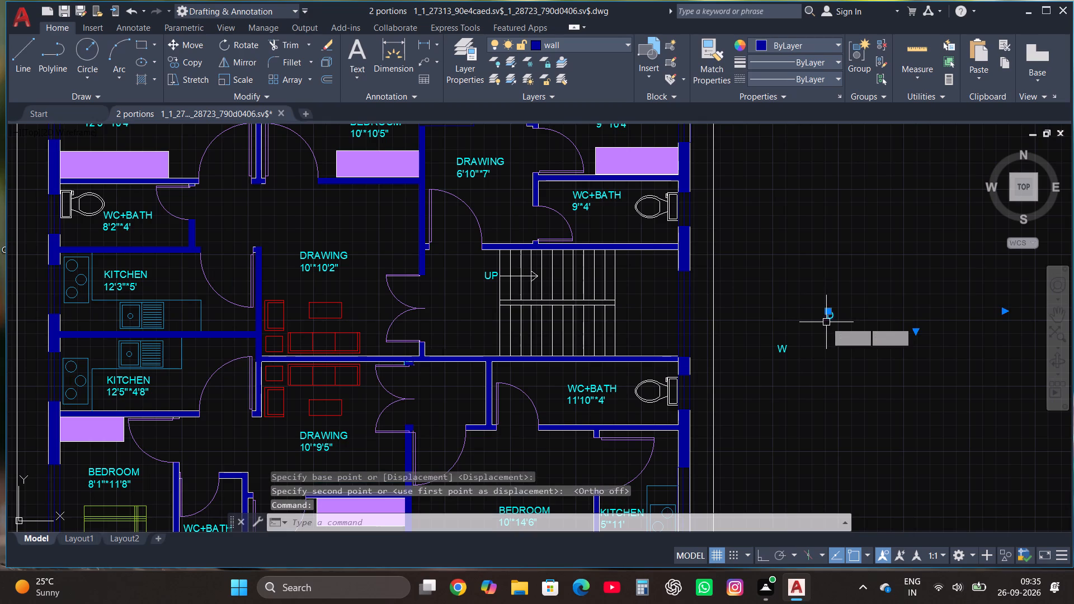
left_click(181, 58)
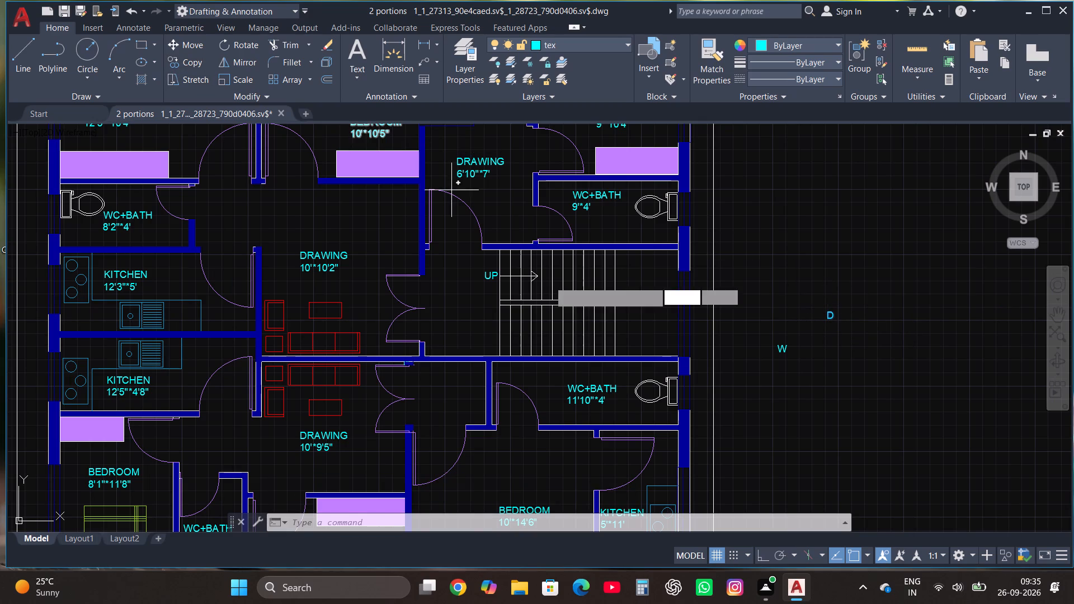
left_click(554, 522)
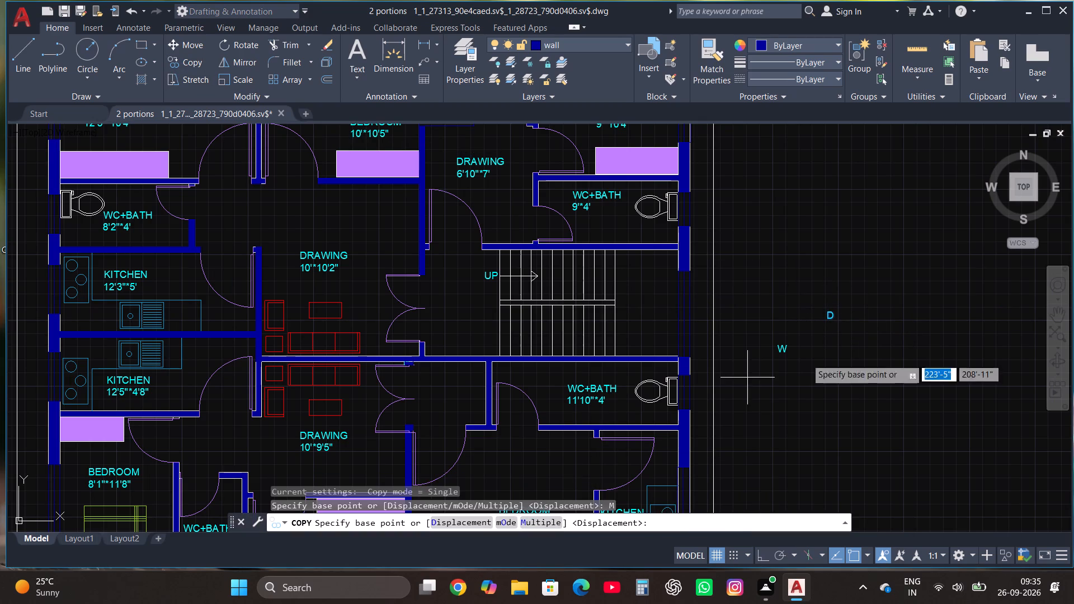
left_click(834, 318)
scroll(840, 363, "down", 3)
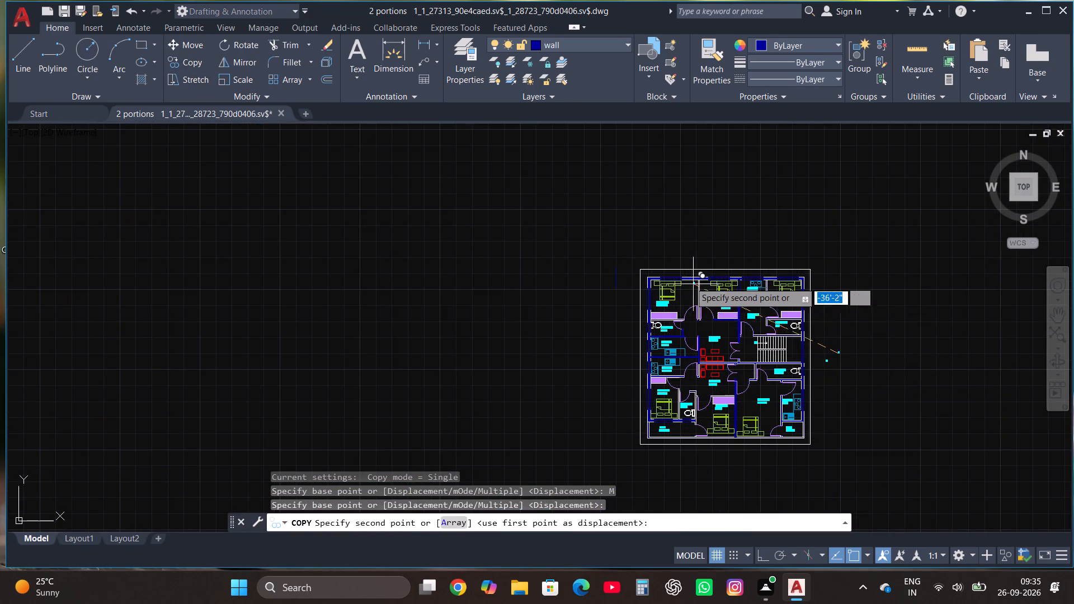
scroll(683, 278, "up", 3)
left_click(705, 437)
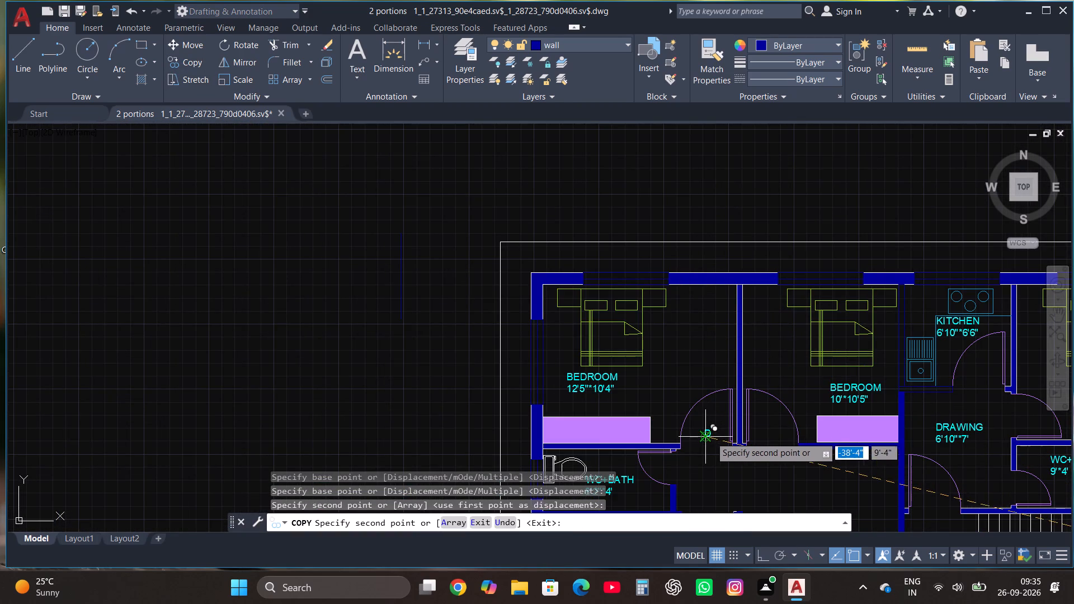
left_click(762, 434)
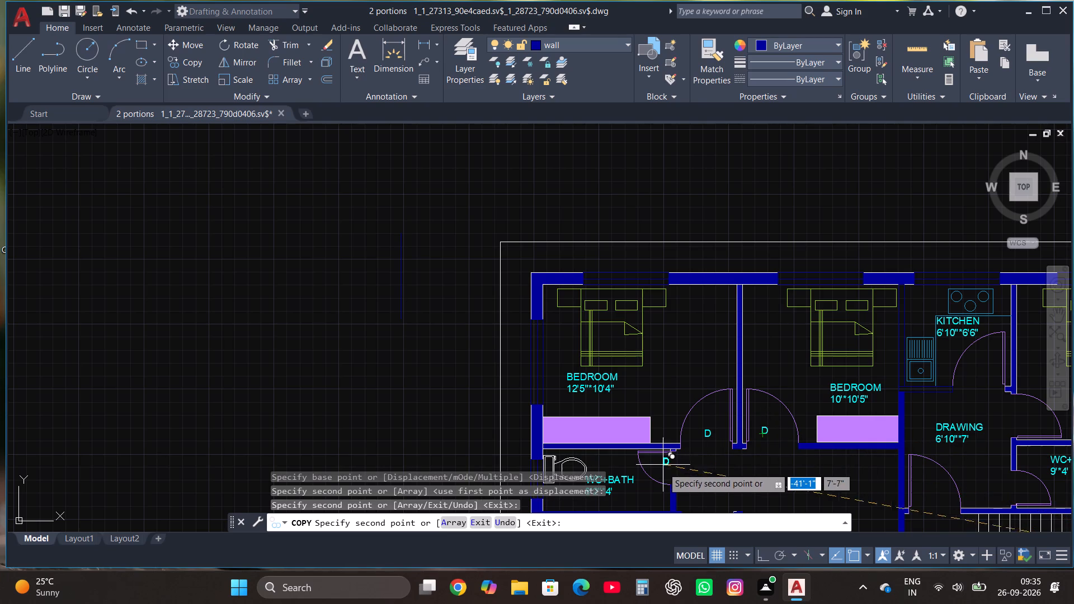
left_click(661, 467)
Place D tags at the doors of the 6'10"*7' drawing room, 6'10"*6'6" kitchen, 9'*10'4" bedroom and 9'*4' WC+BATH.
scroll(656, 462, "down", 2)
scroll(771, 491, "up", 2)
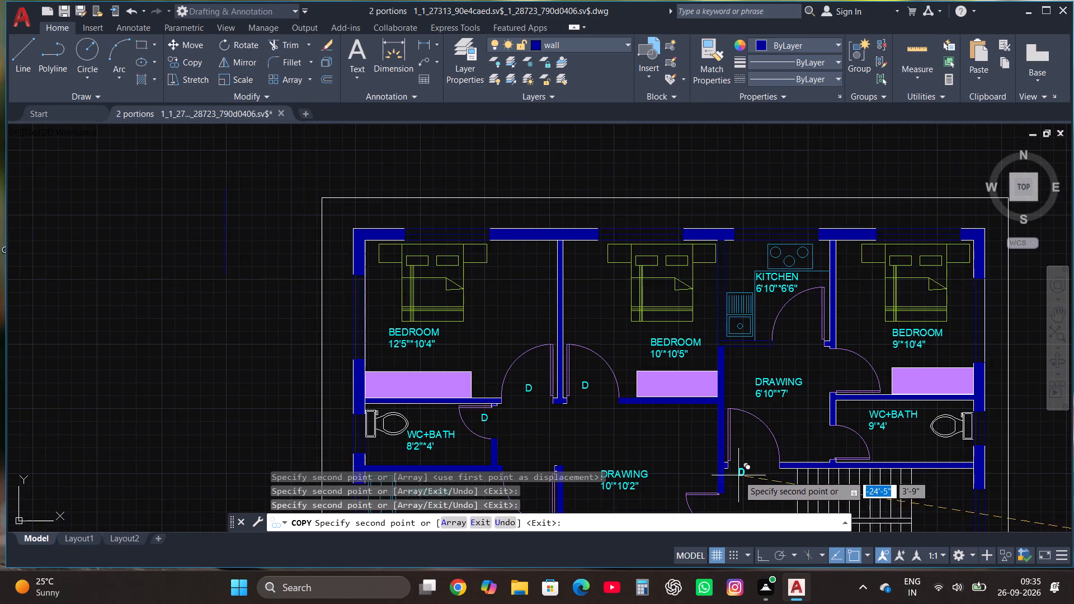
left_click(748, 464)
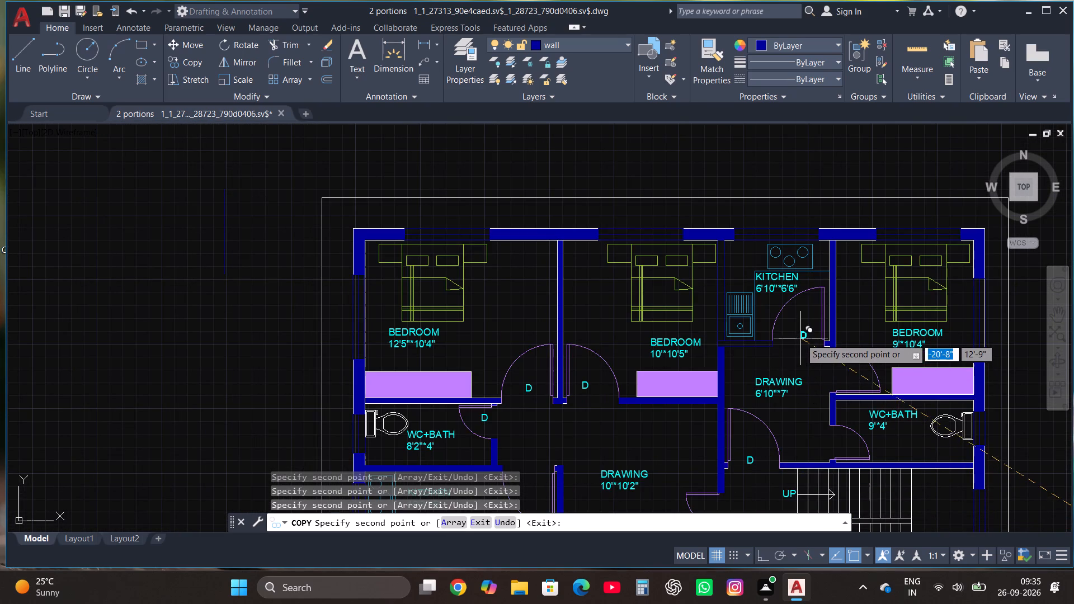
left_click(793, 338)
left_click(835, 374)
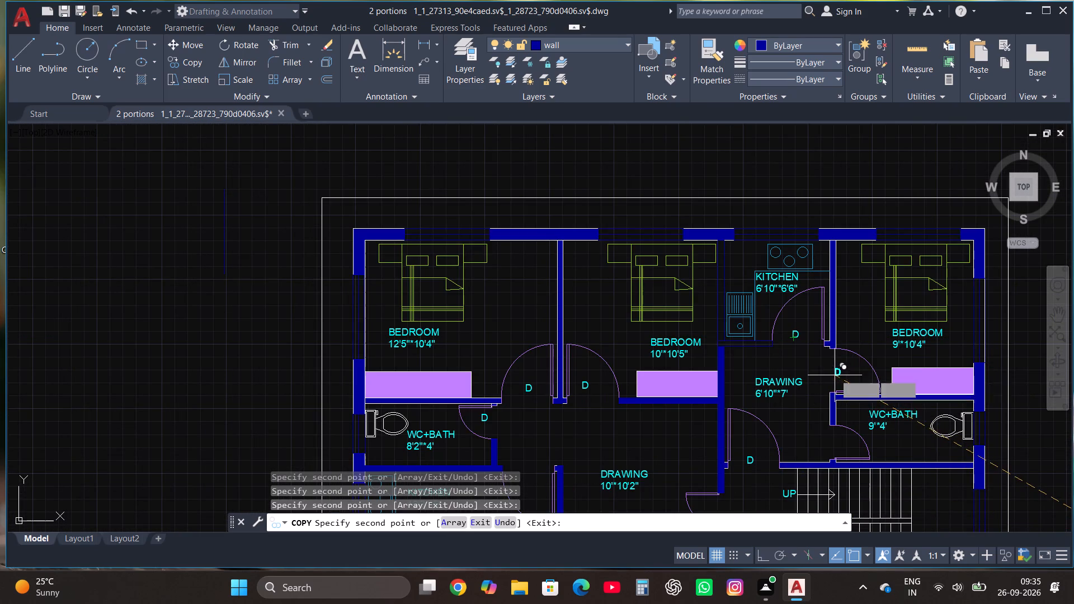
left_click(835, 446)
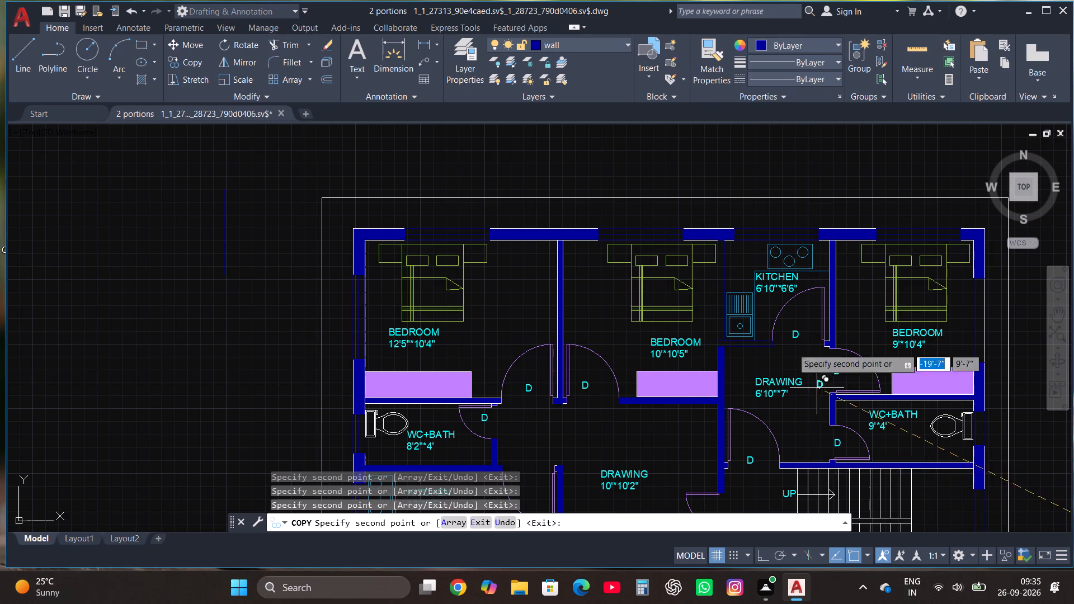
Place D tags at the double door of the 10'*10'2" drawing room and the door of the 12'3"*5' kitchen.
scroll(764, 283, "down", 1)
scroll(739, 446, "up", 2)
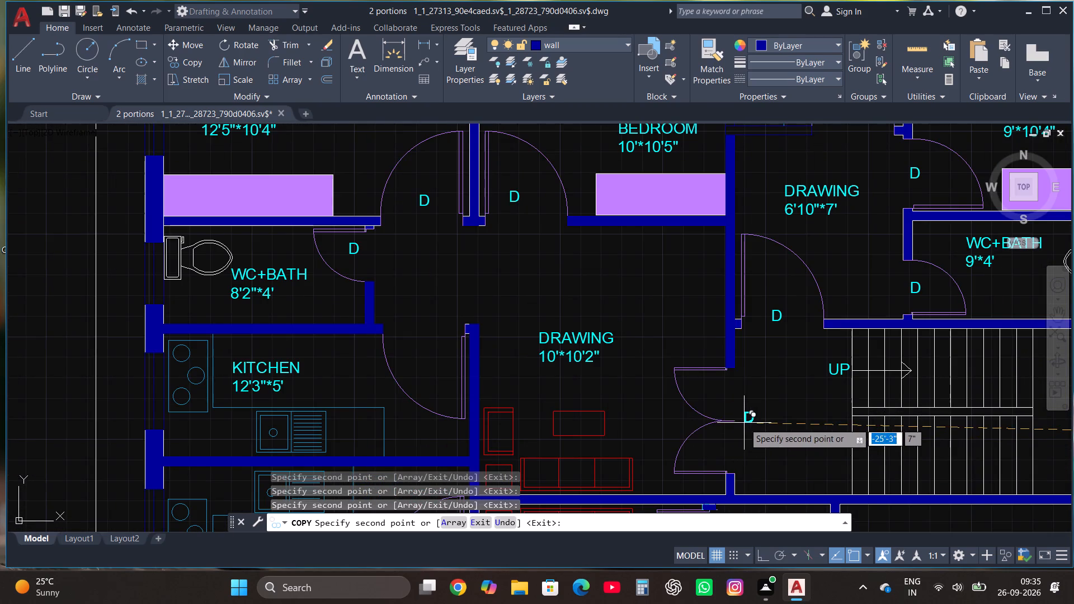
left_click(744, 423)
left_click(421, 341)
Place D tags at the doors of the 12'5"*4'8" kitchen, 8'1"*11'8" bedroom, 10'*10' bedroom and 4'*7'1" WC+BATH.
scroll(577, 243, "down", 2)
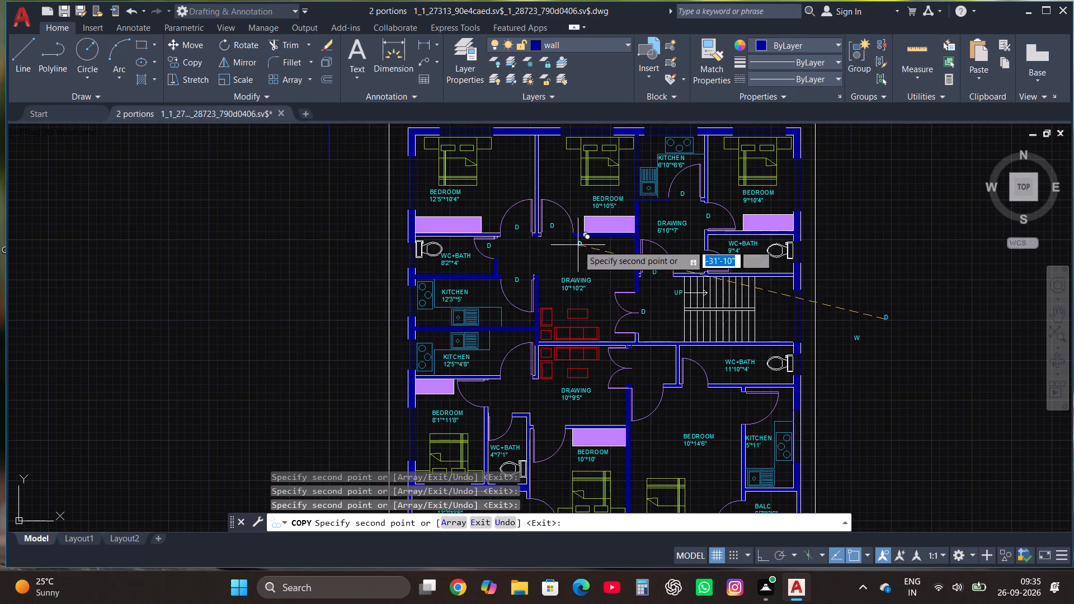
left_click(521, 370)
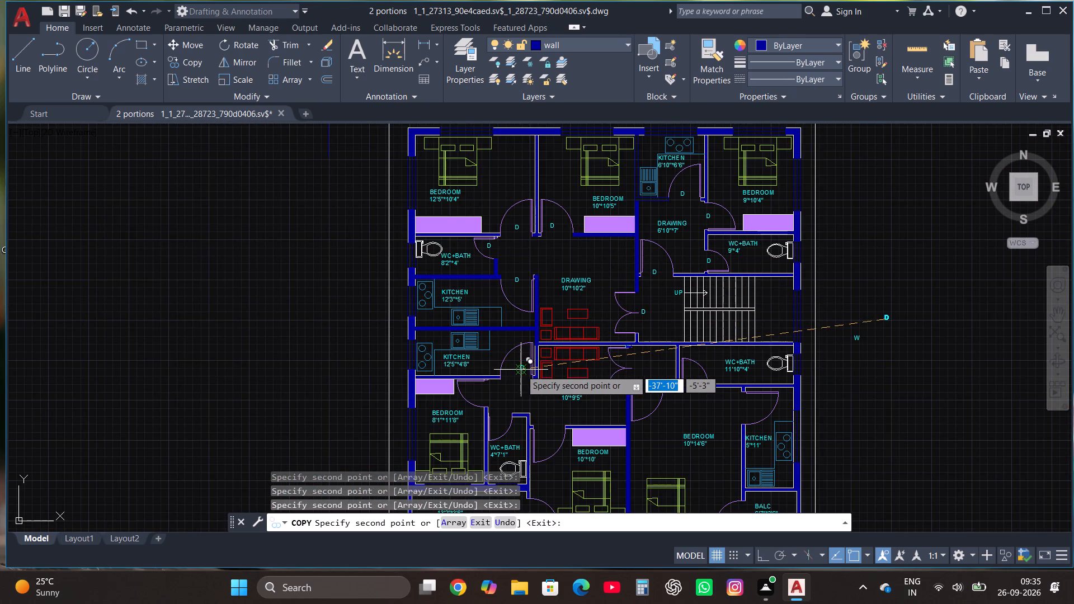
left_click(478, 395)
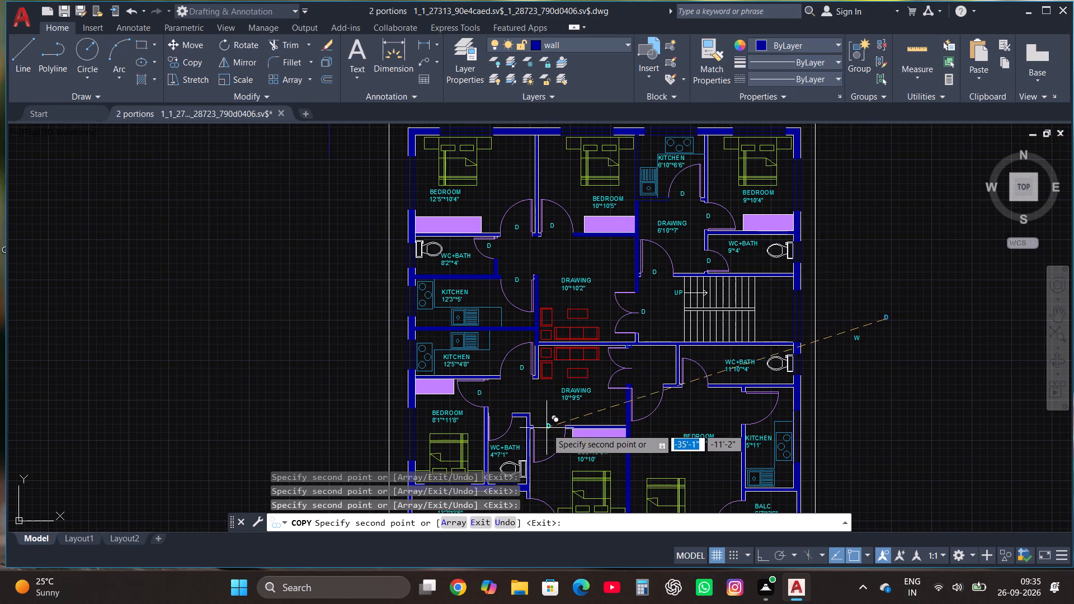
left_click(546, 432)
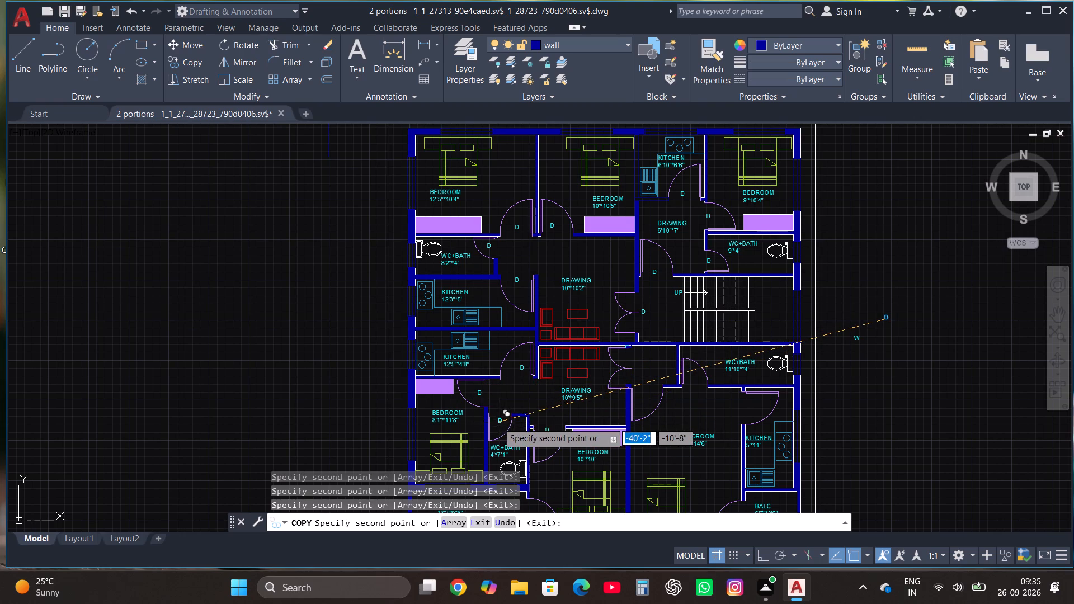
left_click(498, 422)
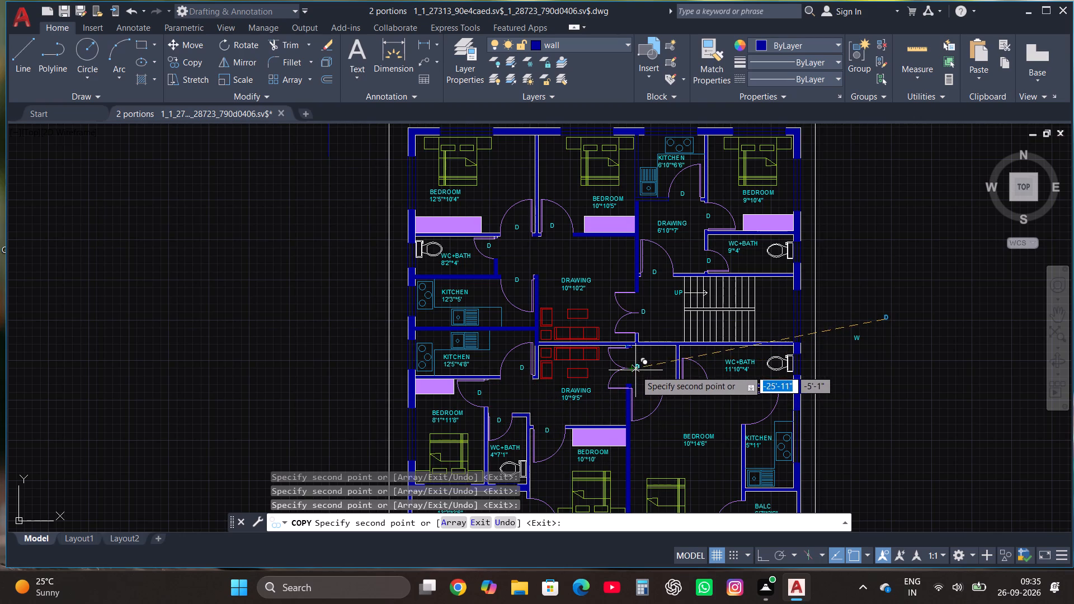
Place D tags at the 10'*9'5" drawing room's double door and the 10'*14'6" bedroom, 11'10"*4' WC+BATH and 5'*11' kitchen doors.
left_click(637, 371)
left_click(642, 400)
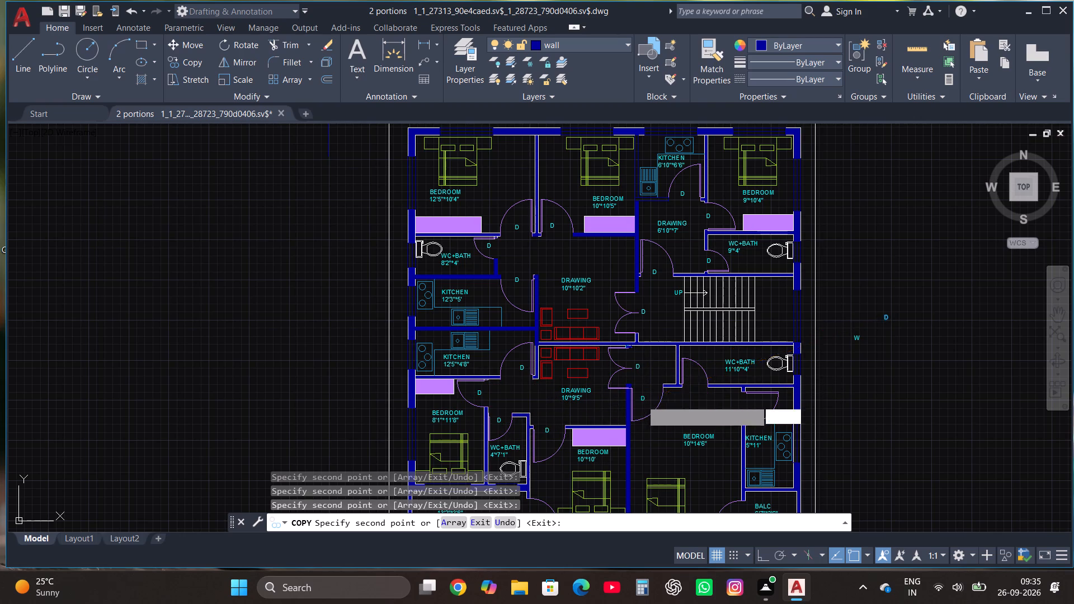
left_click(691, 382)
left_click(745, 410)
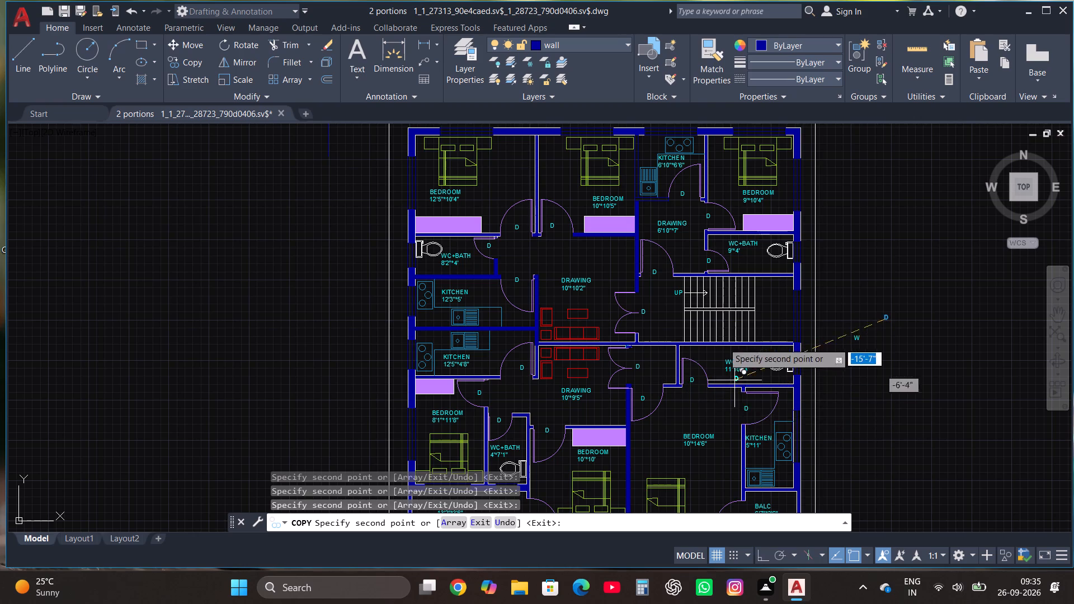
Place D tags at the doors of the 6'7"*3'6" and 13'2"*3'6" balconies and end the copying.
scroll(718, 319, "down", 2)
scroll(716, 375, "up", 3)
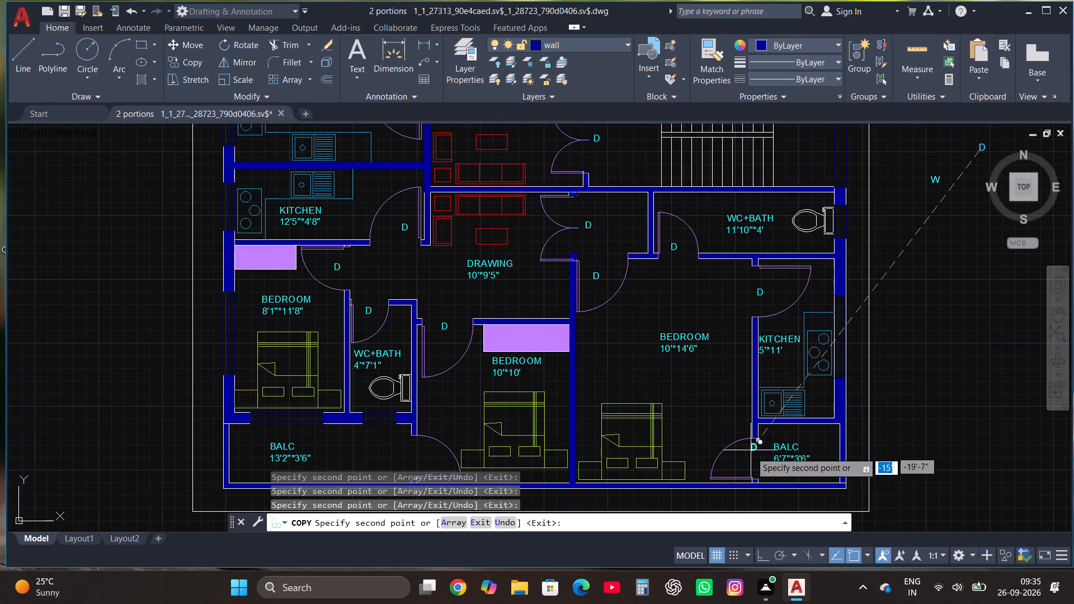
left_click(749, 463)
scroll(457, 326, "down", 1)
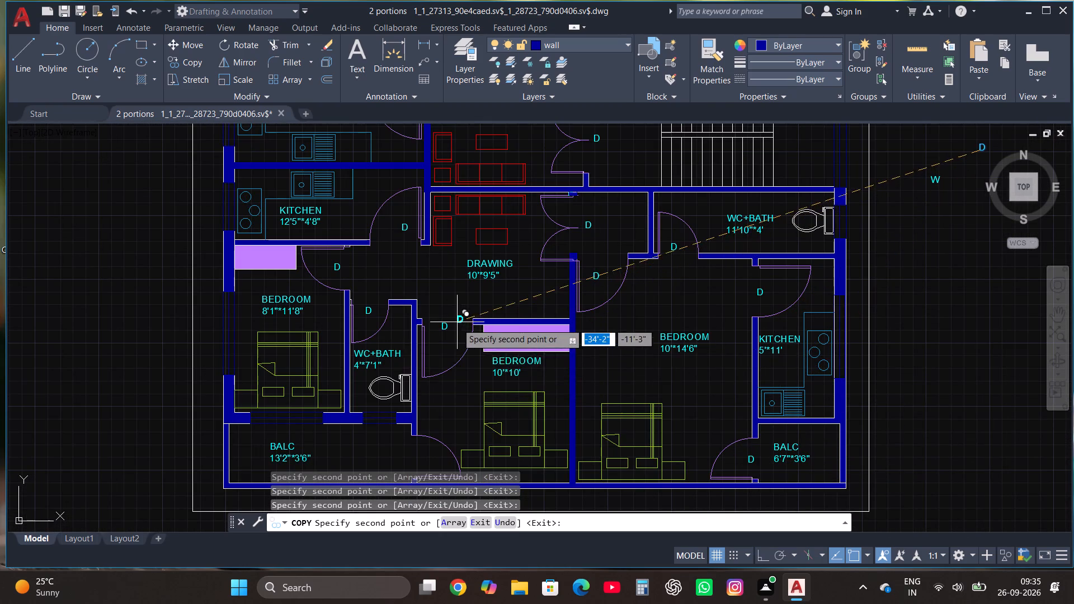
scroll(433, 407, "up", 1)
left_click(425, 414)
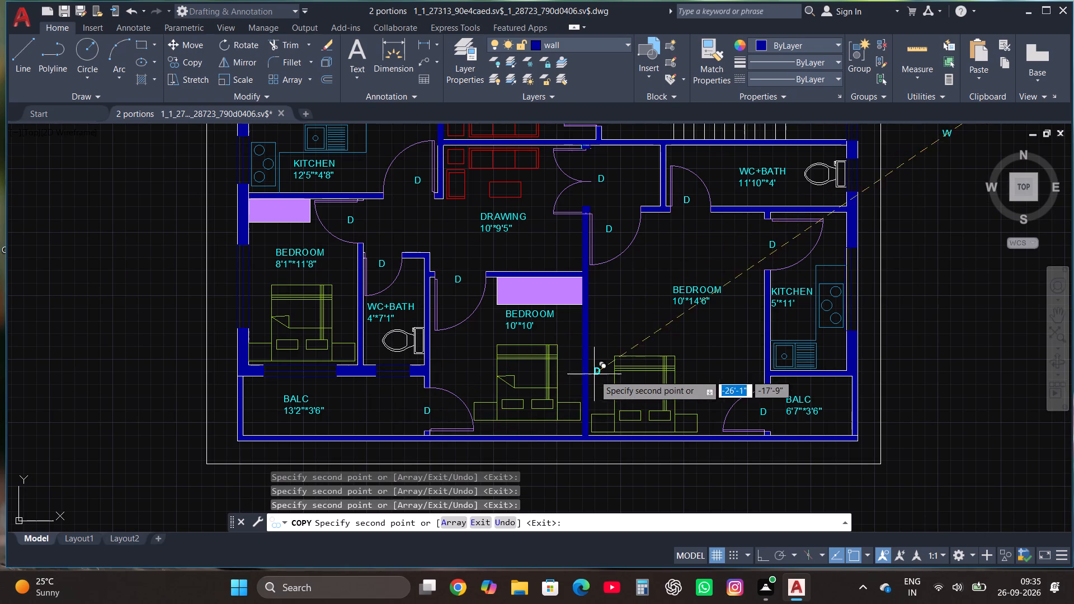
scroll(596, 398, "down", 2)
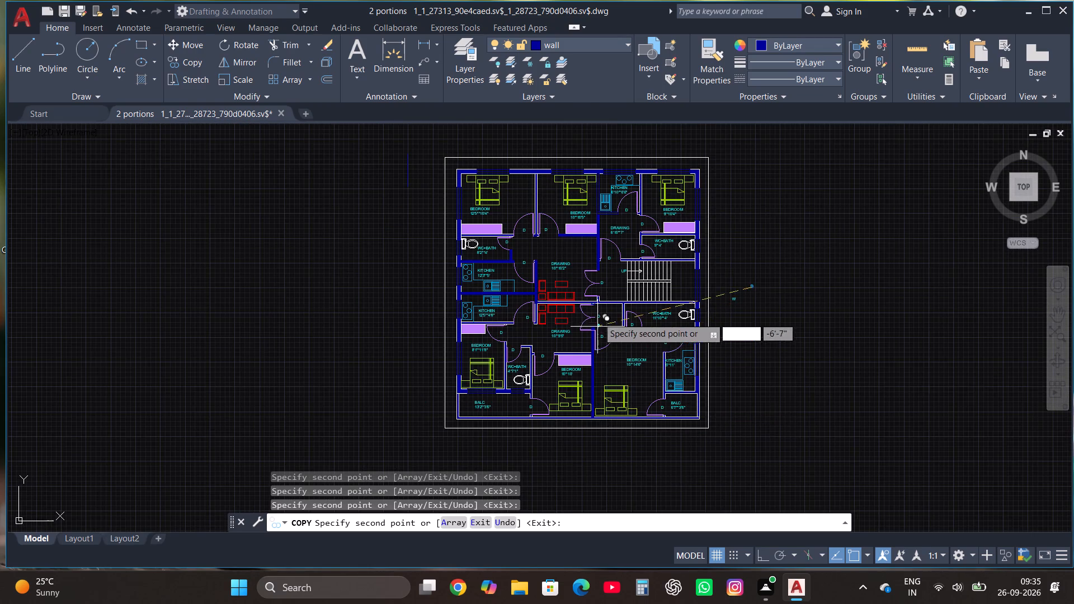
scroll(626, 201, "up", 1)
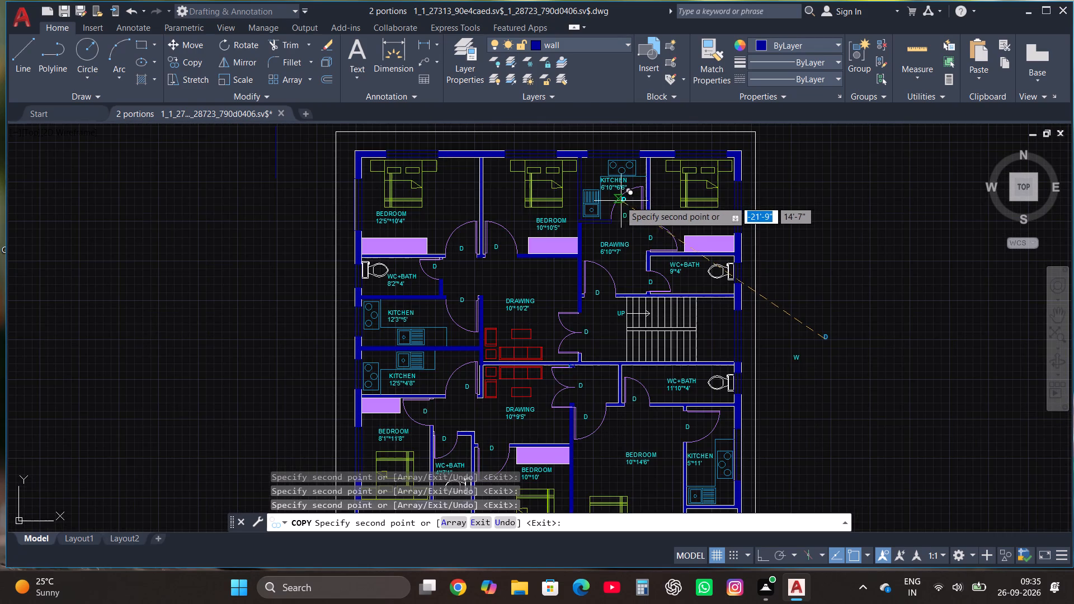
key("F1")
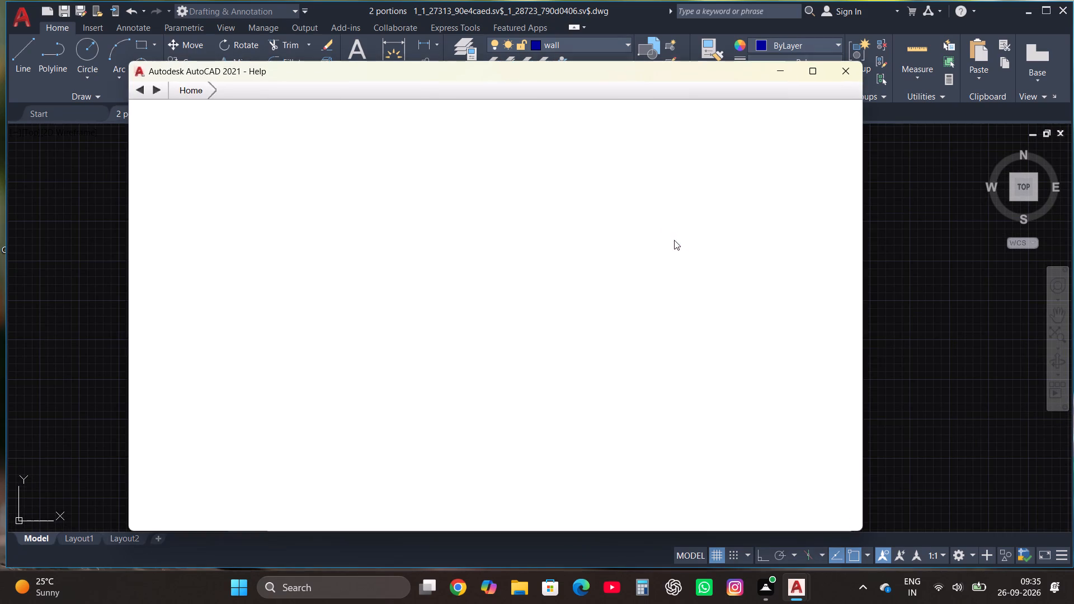
key("Escape")
left_click(840, 74)
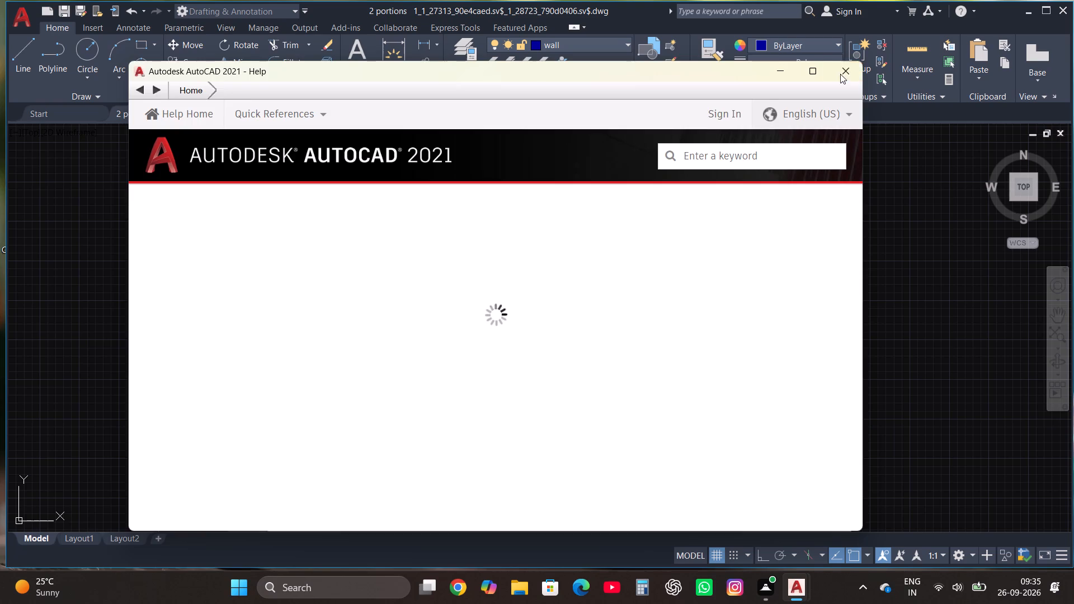
key("Escape")
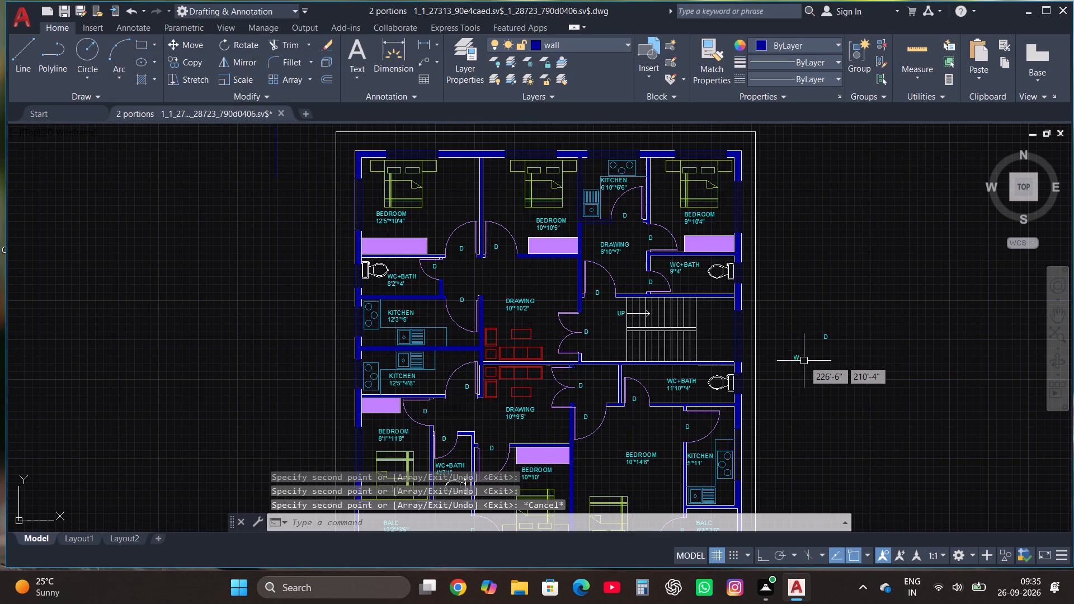
Copy the loose W tag in multiple mode to the north-wall windows of the three bedrooms and the 6'10"*6'6" kitchen.
left_click(795, 357)
left_click(194, 62)
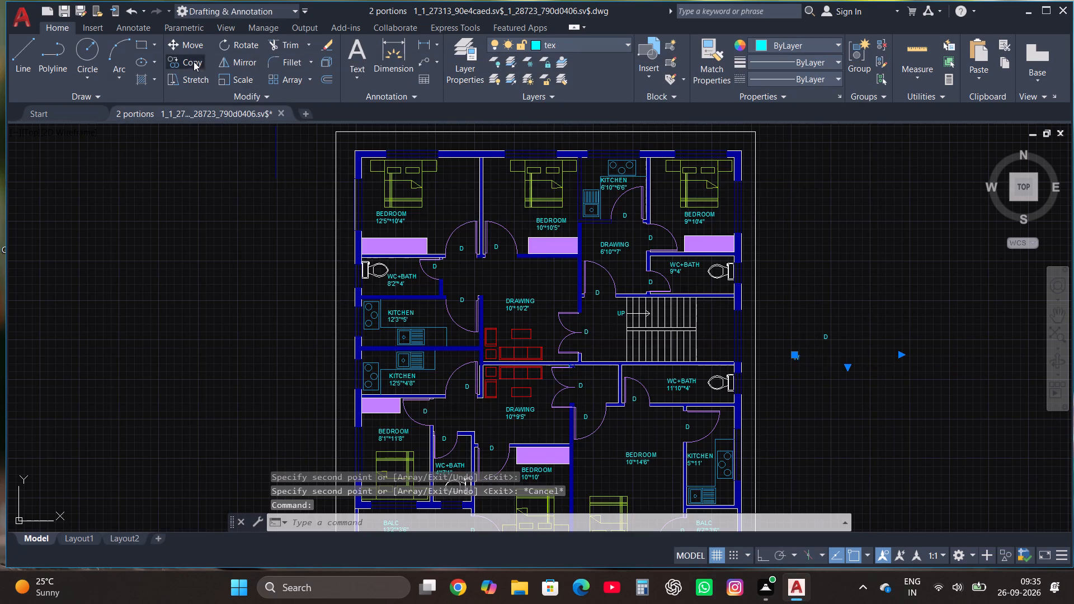
left_click(547, 526)
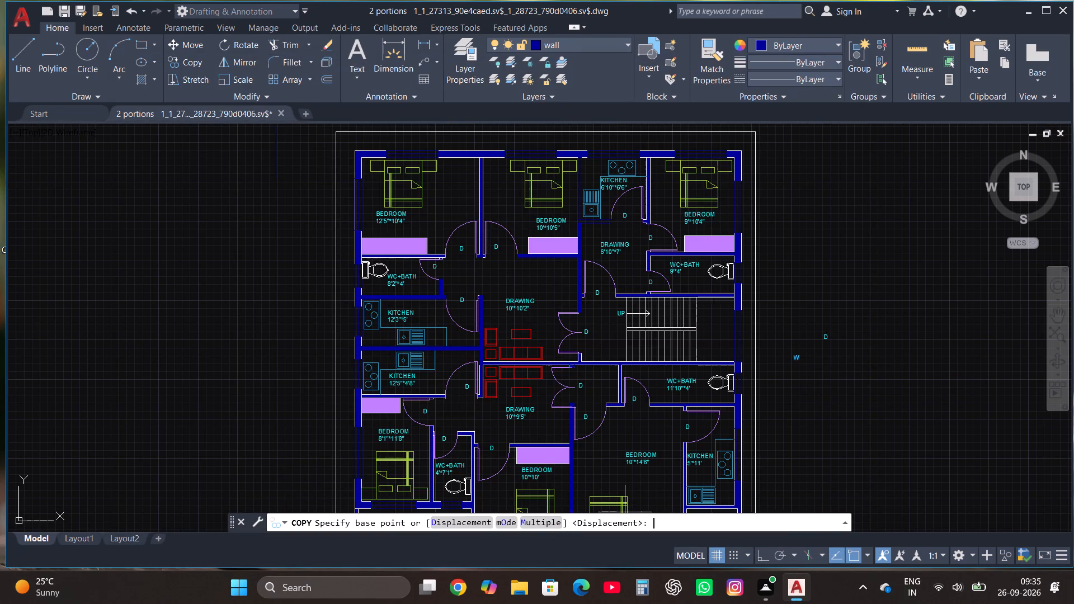
left_click(791, 357)
scroll(796, 342, "down", 2)
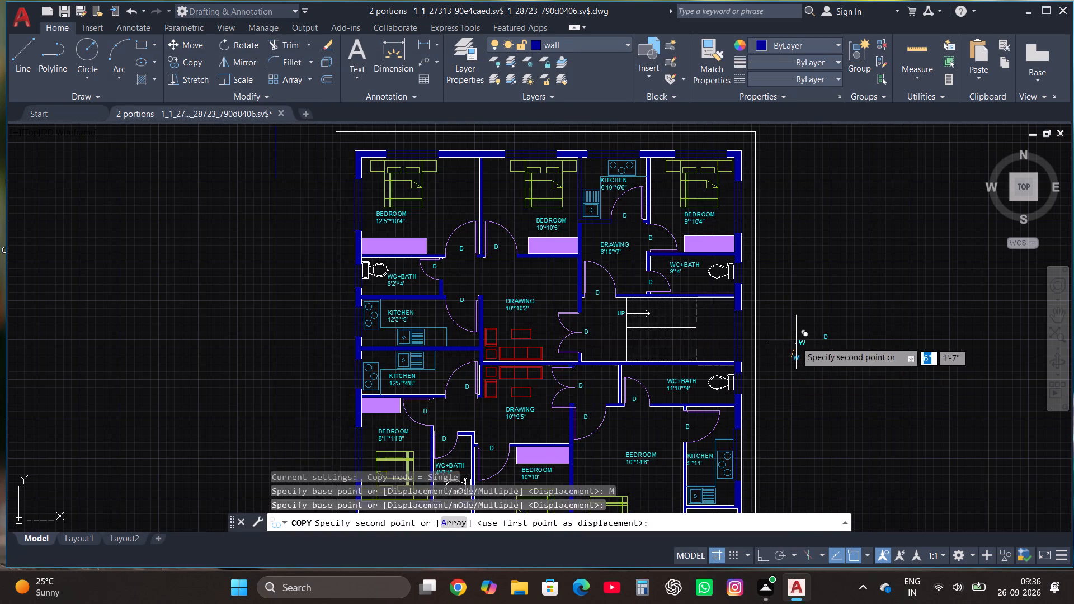
scroll(794, 340, "down", 1)
scroll(641, 235, "up", 4)
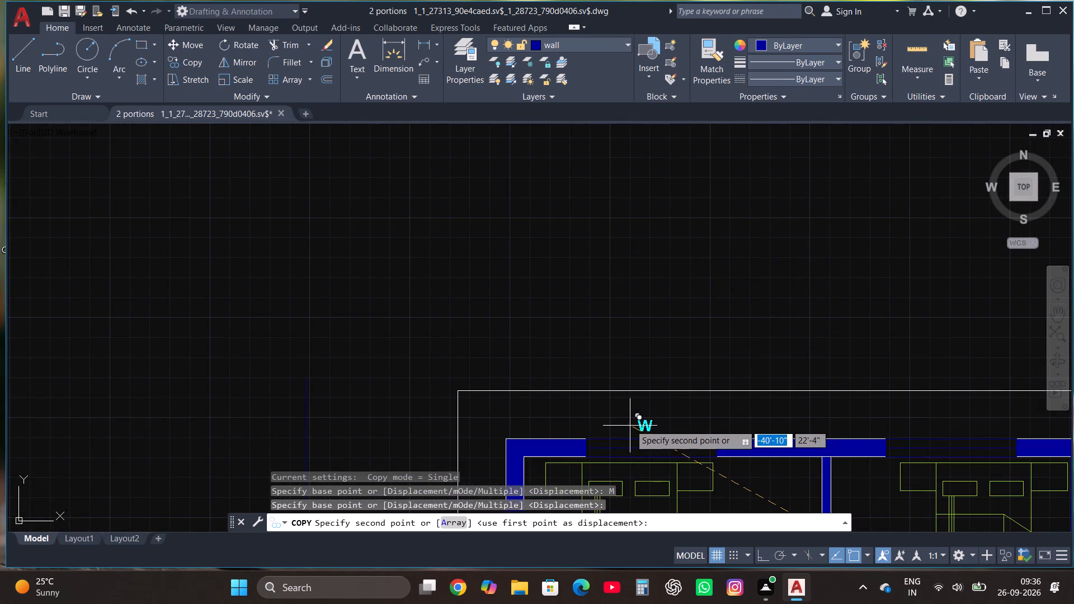
left_click(628, 424)
scroll(640, 424, "down", 1)
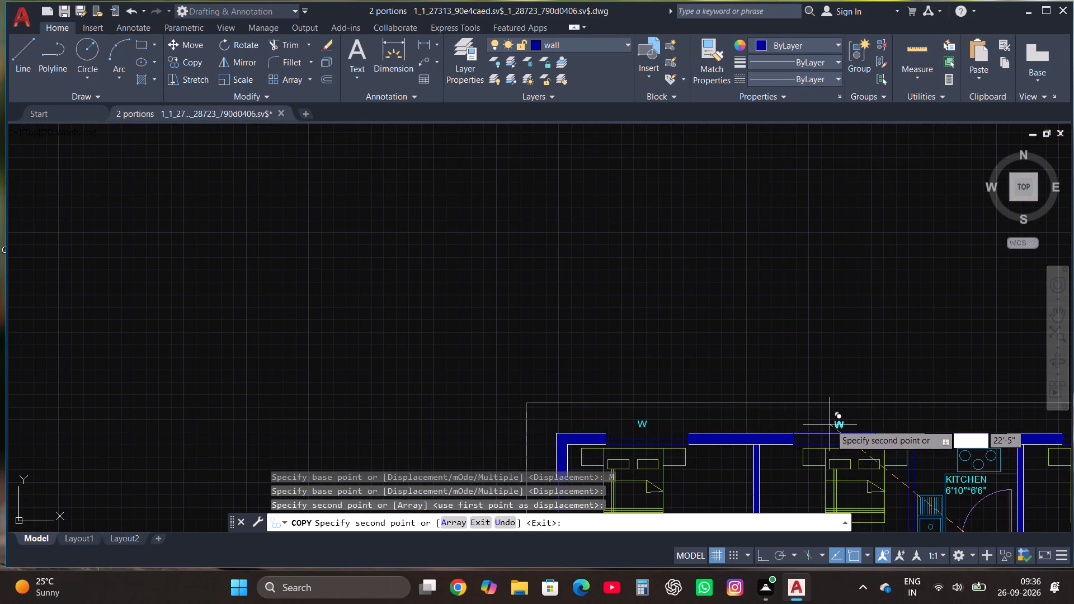
left_click(832, 424)
scroll(726, 424, "down", 2)
scroll(873, 428, "up", 2)
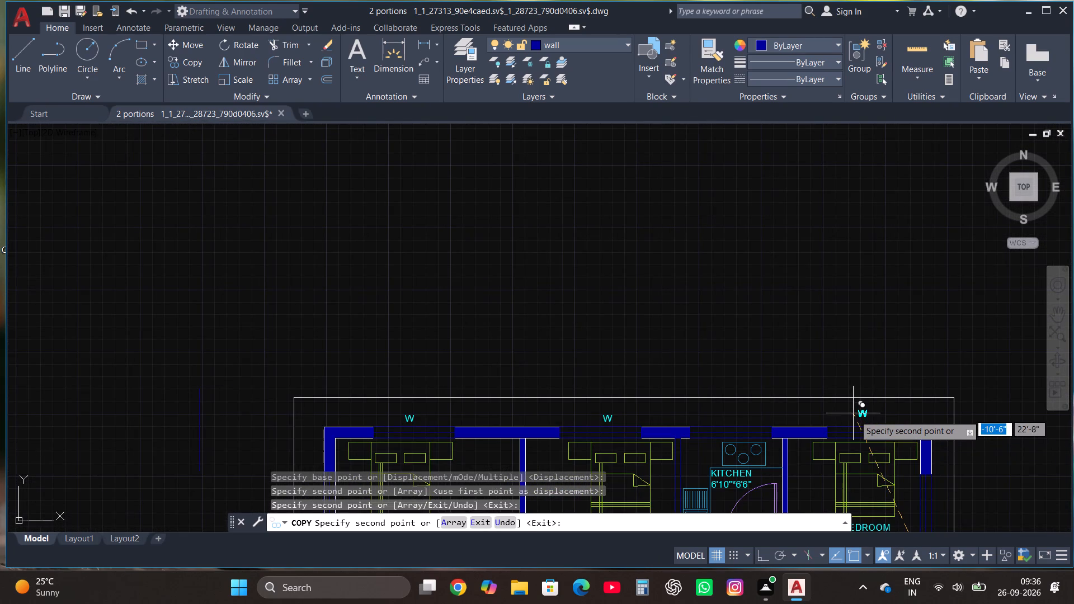
left_click(857, 417)
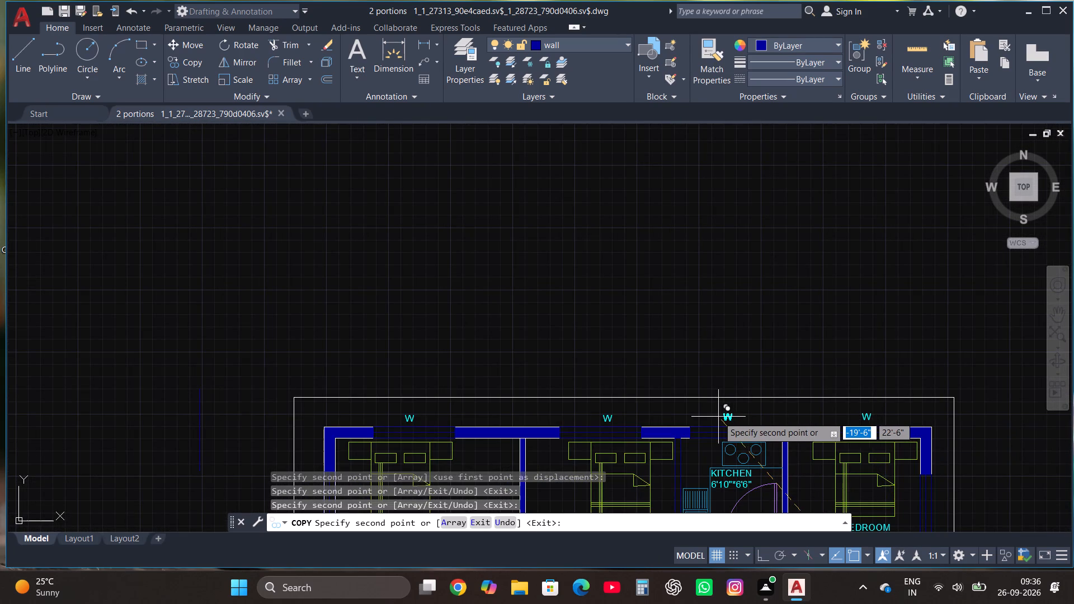
left_click(718, 417)
Place W tags at the east-wall windows of the 9'*10'4" bedroom, 9'*4' WC+BATH, staircase and 5'*11' kitchen.
scroll(714, 284, "down", 3)
scroll(766, 358, "up", 3)
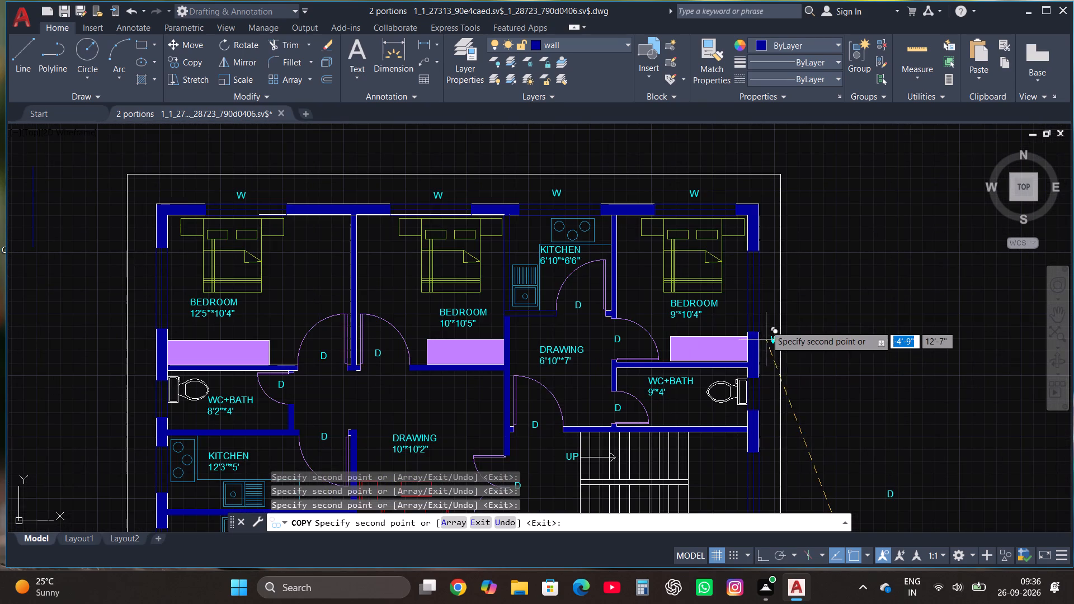
left_click(761, 296)
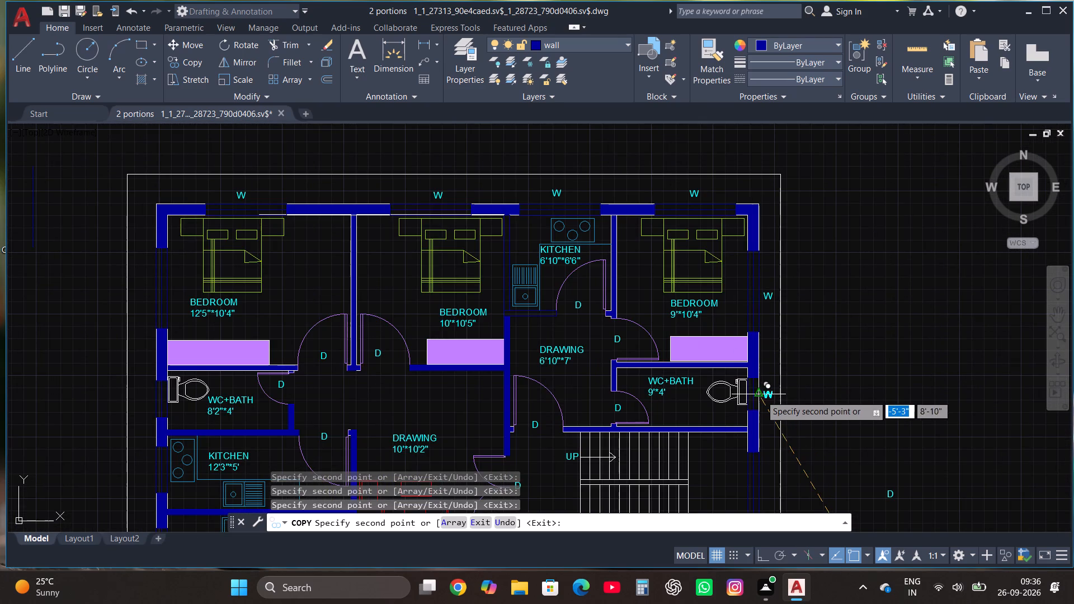
left_click(760, 395)
scroll(786, 330, "down", 2)
scroll(775, 413, "up", 2)
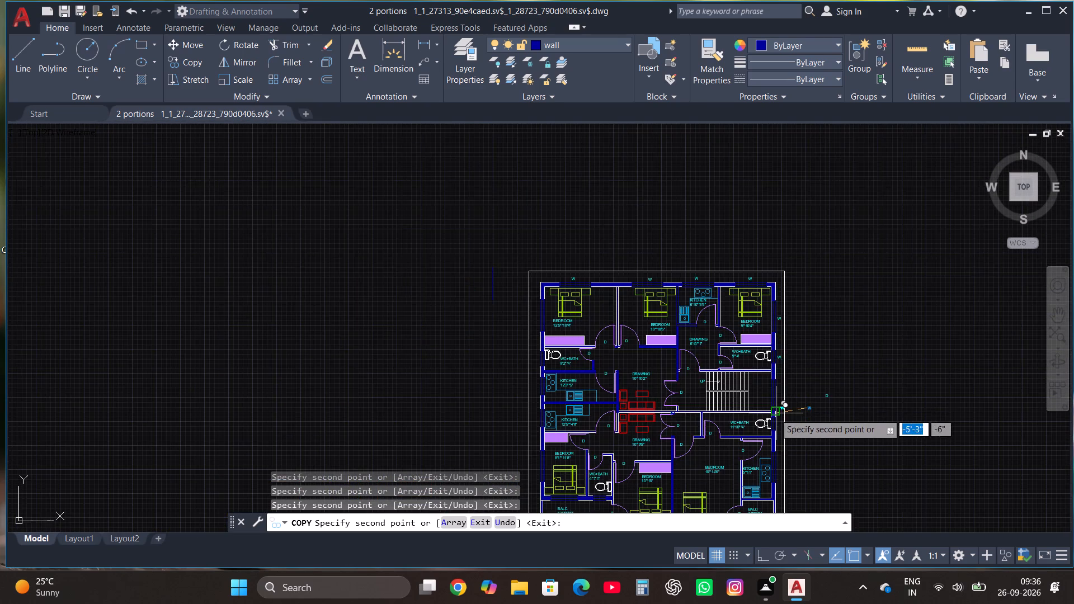
scroll(772, 411, "up", 2)
left_click(770, 317)
scroll(775, 267, "down", 3)
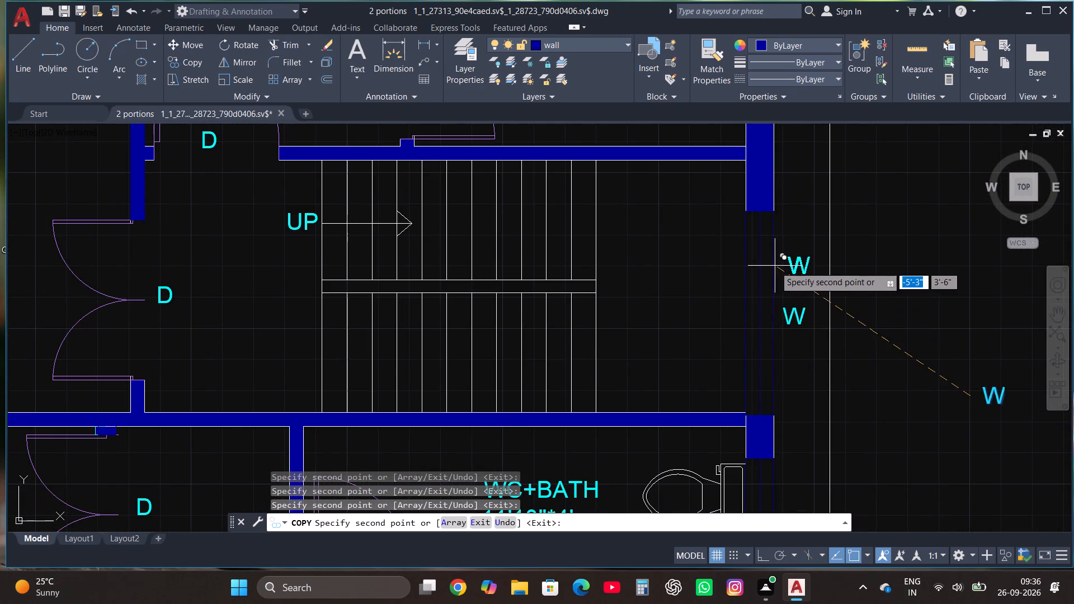
scroll(775, 407, "up", 2)
left_click(772, 389)
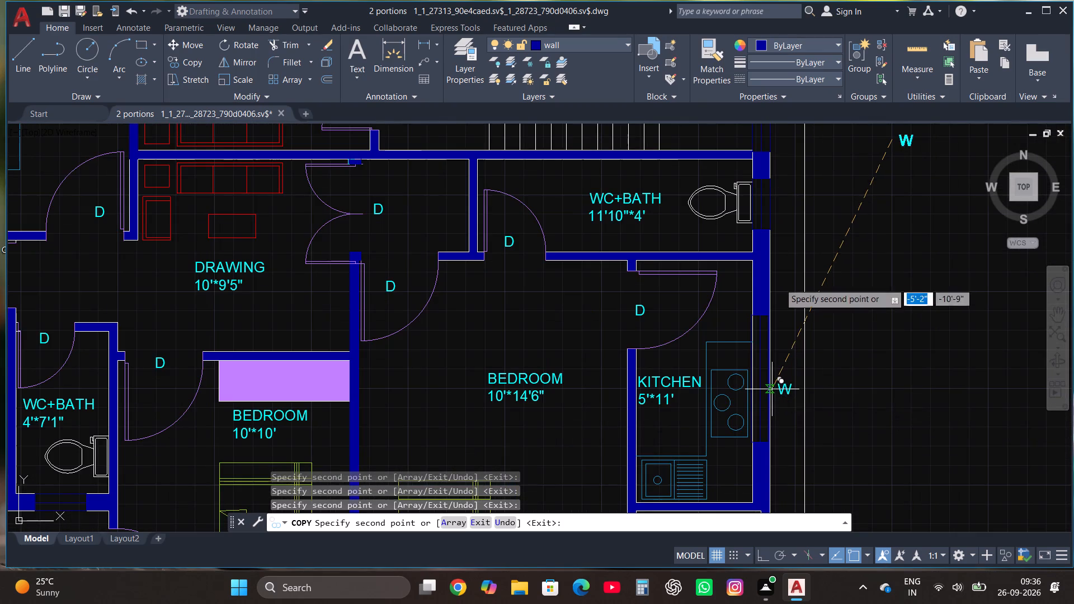
Place W tags at the west-wall windows of the 8'1"*11'8" and 12'5"*10'4" bedrooms and both west kitchens, and end the copying.
scroll(783, 281, "down", 2)
scroll(731, 419, "up", 3)
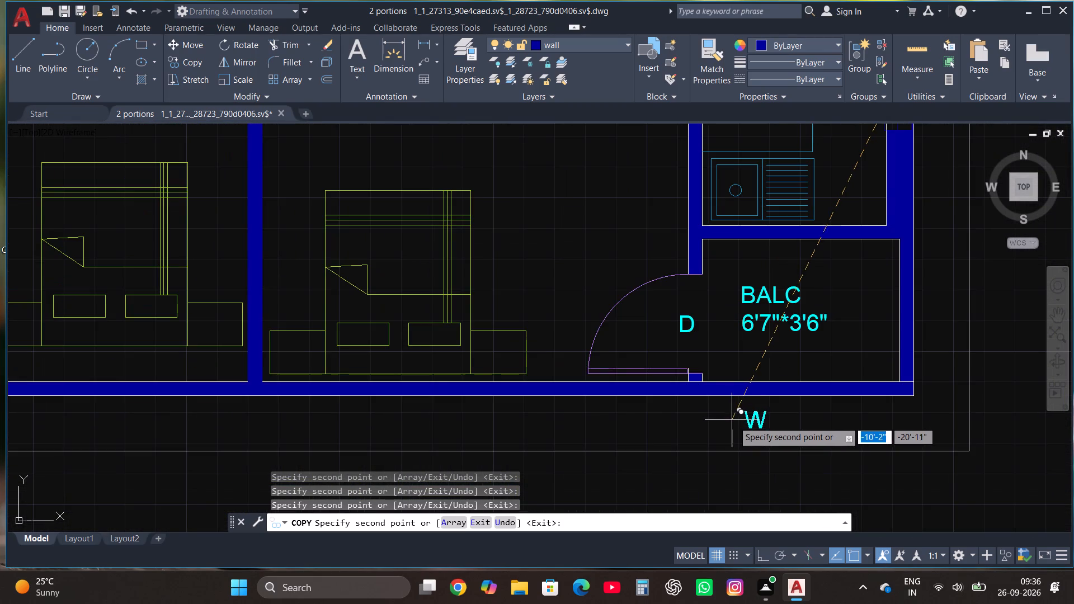
scroll(809, 421, "down", 4)
scroll(571, 332, "up", 3)
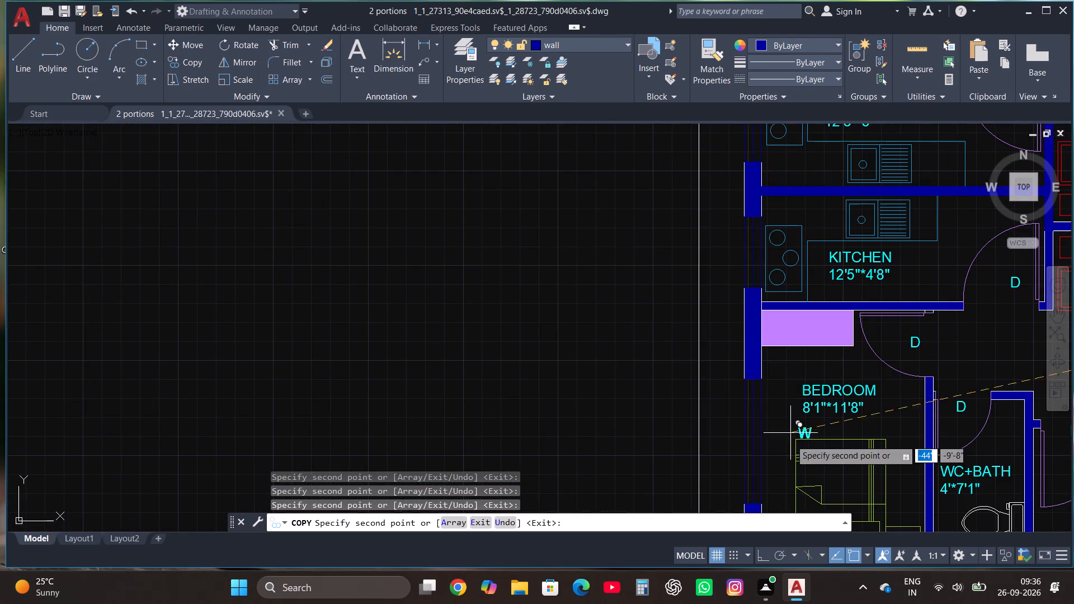
left_click(717, 451)
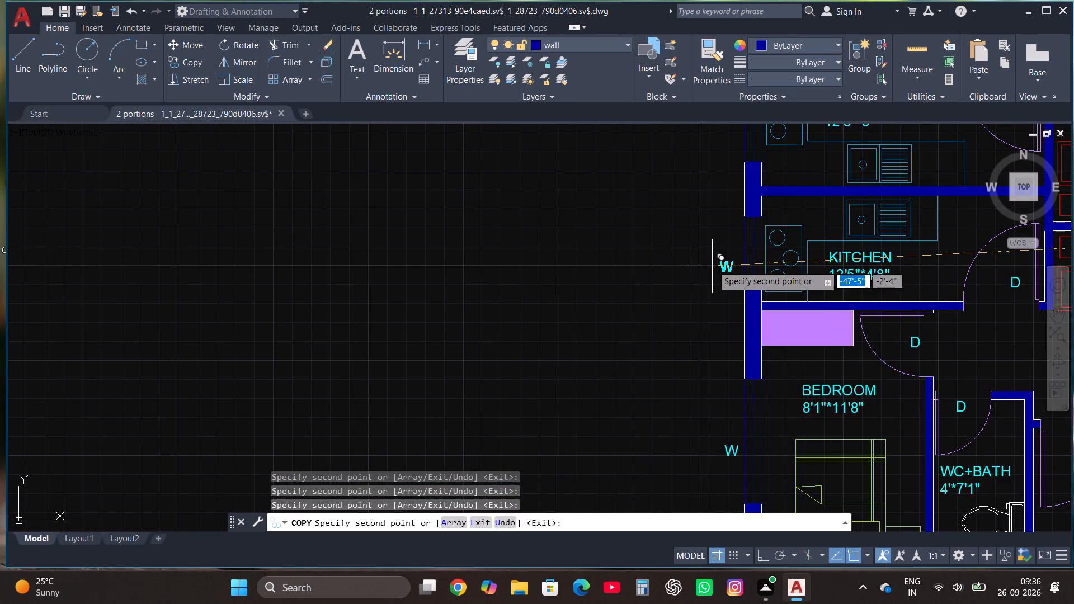
left_click(712, 254)
scroll(714, 475, "down", 3)
scroll(717, 370, "up", 3)
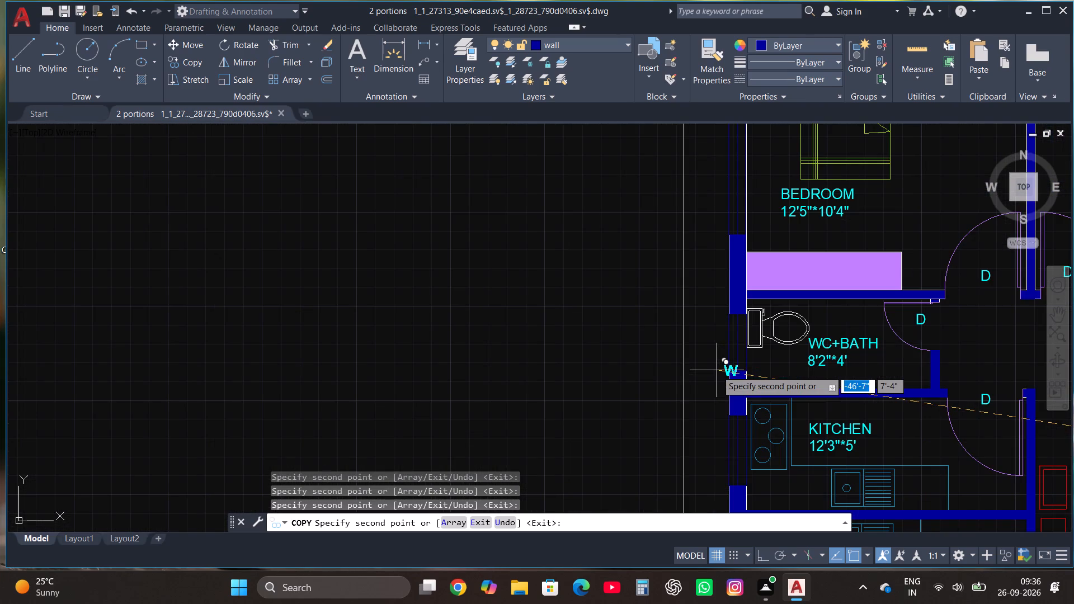
left_click(701, 449)
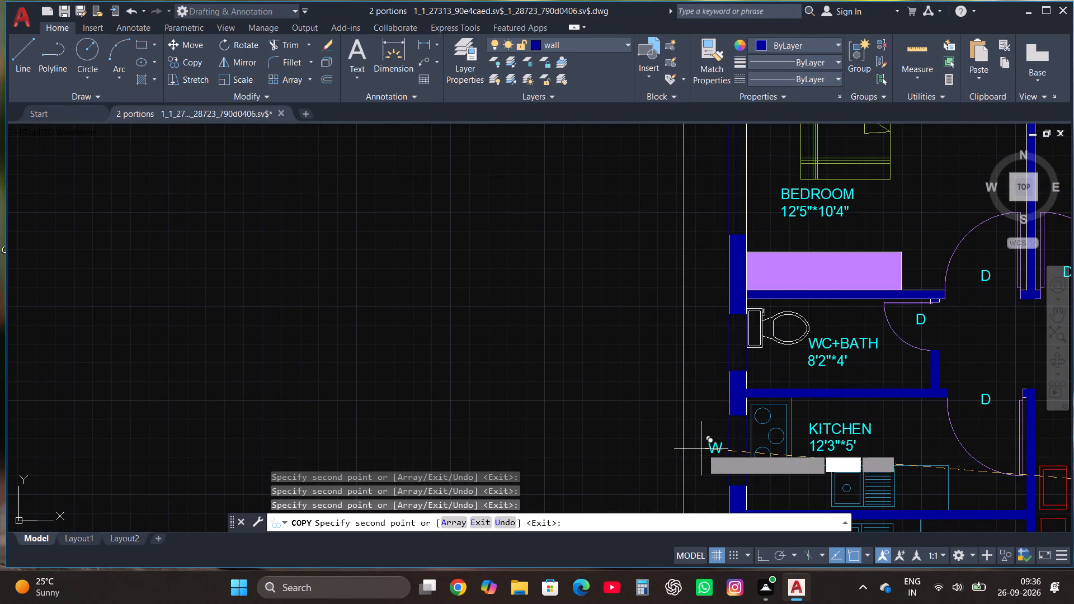
scroll(706, 446, "down", 1)
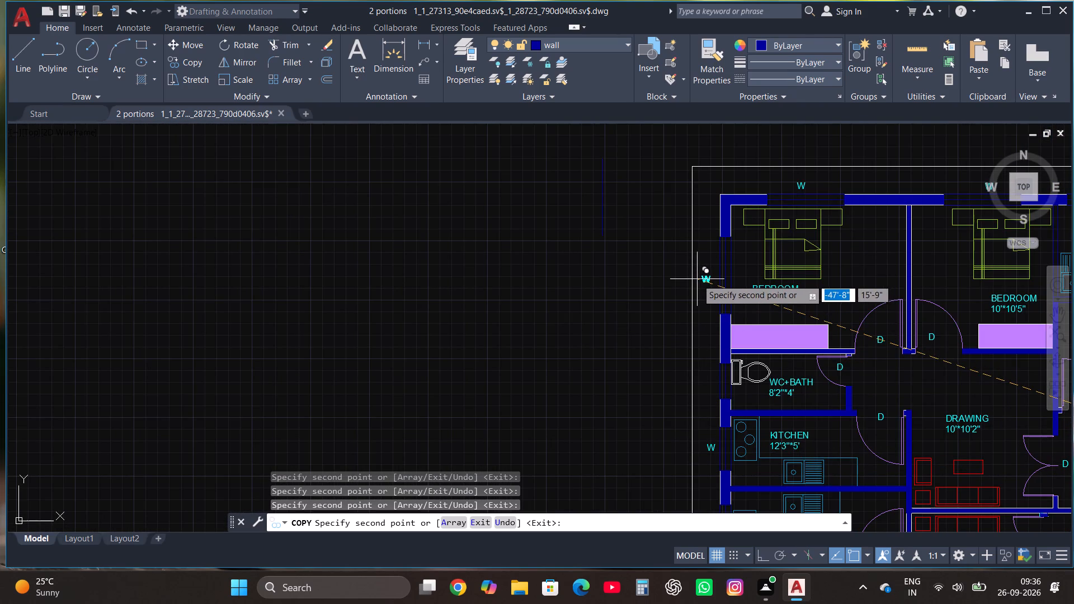
left_click(697, 279)
scroll(672, 303, "down", 2)
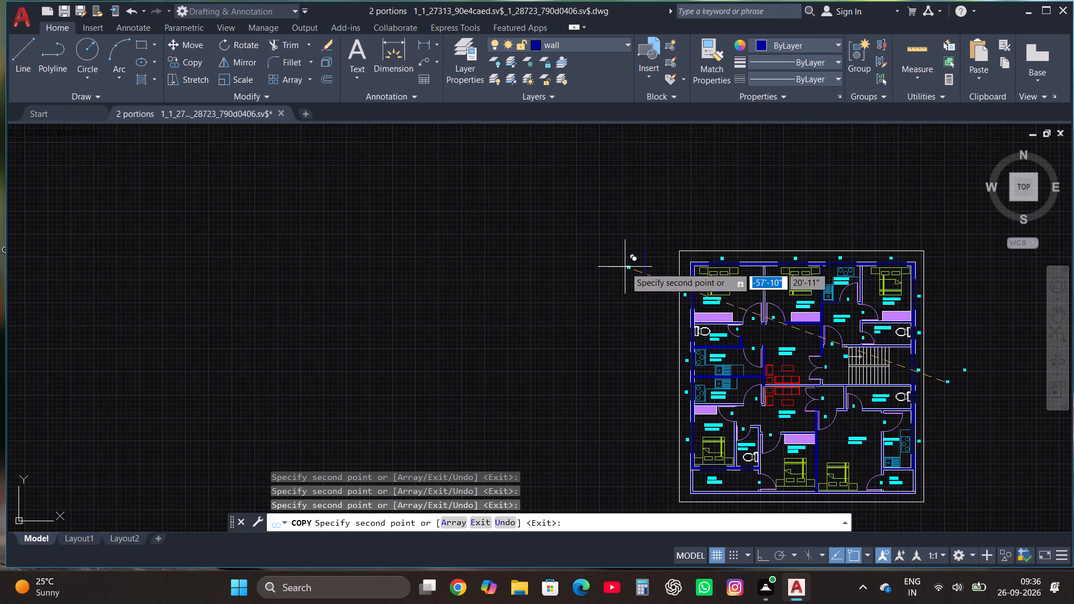
key("Escape")
Change the window tag beside the 9'*4' WC+BATH to V.
scroll(976, 353, "up", 3)
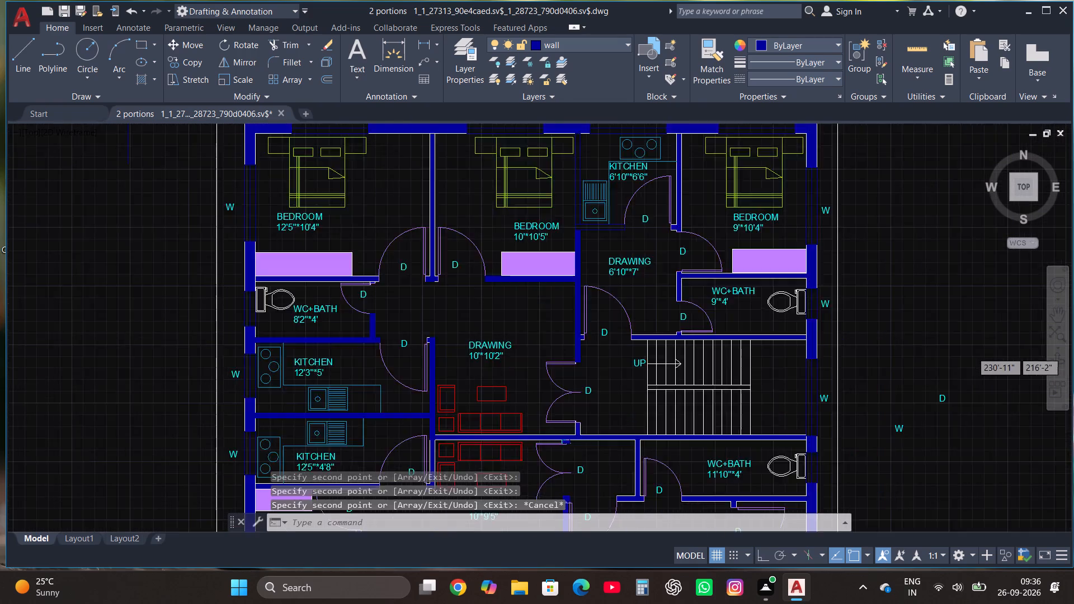
left_click(736, 272)
right_click(734, 272)
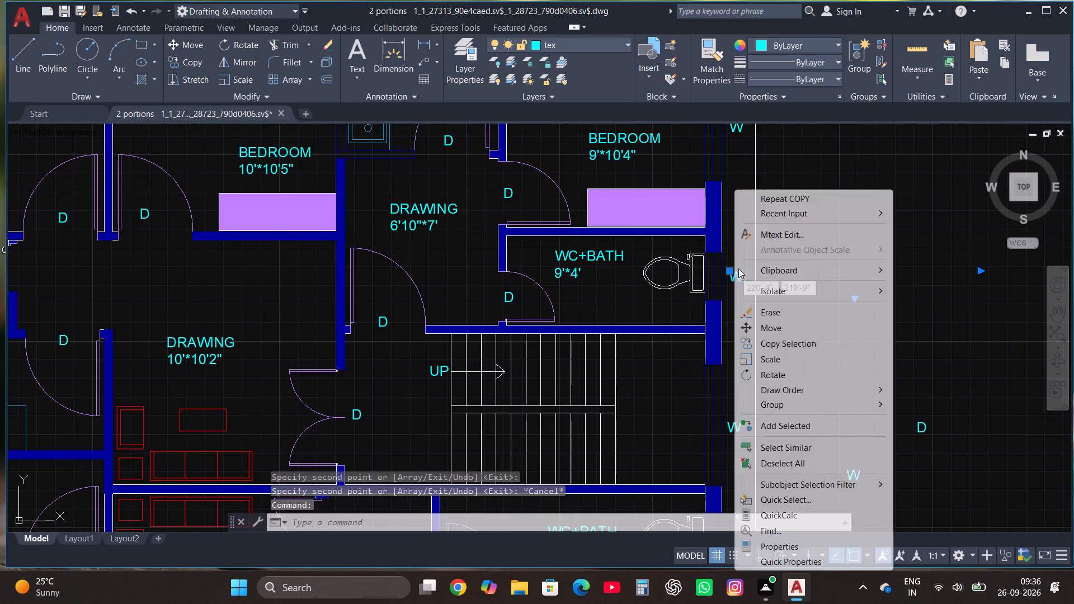
left_click(788, 239)
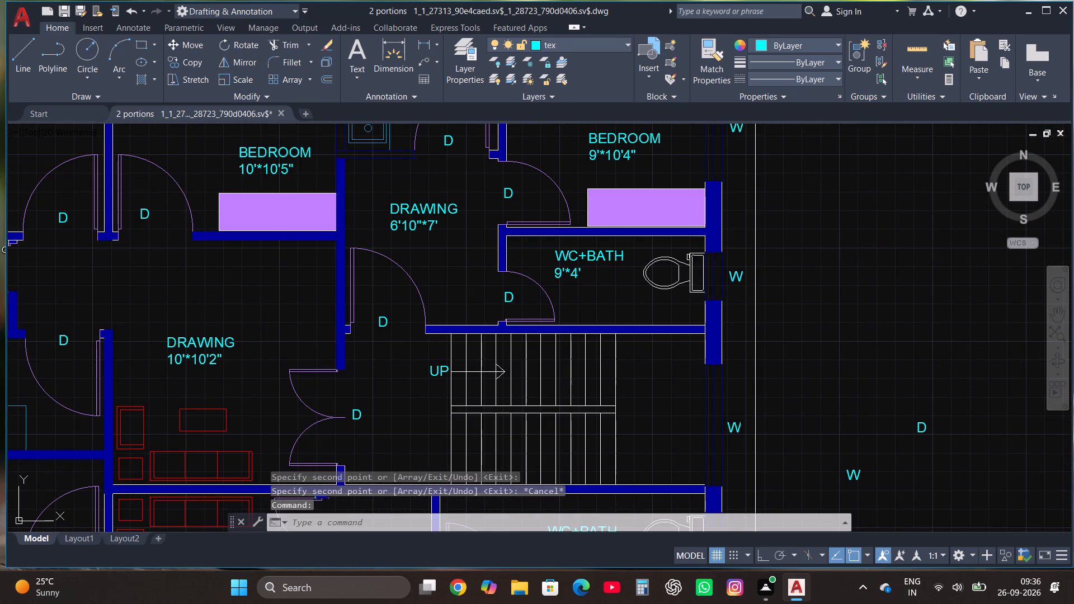
left_click(752, 284)
key("BackSpace")
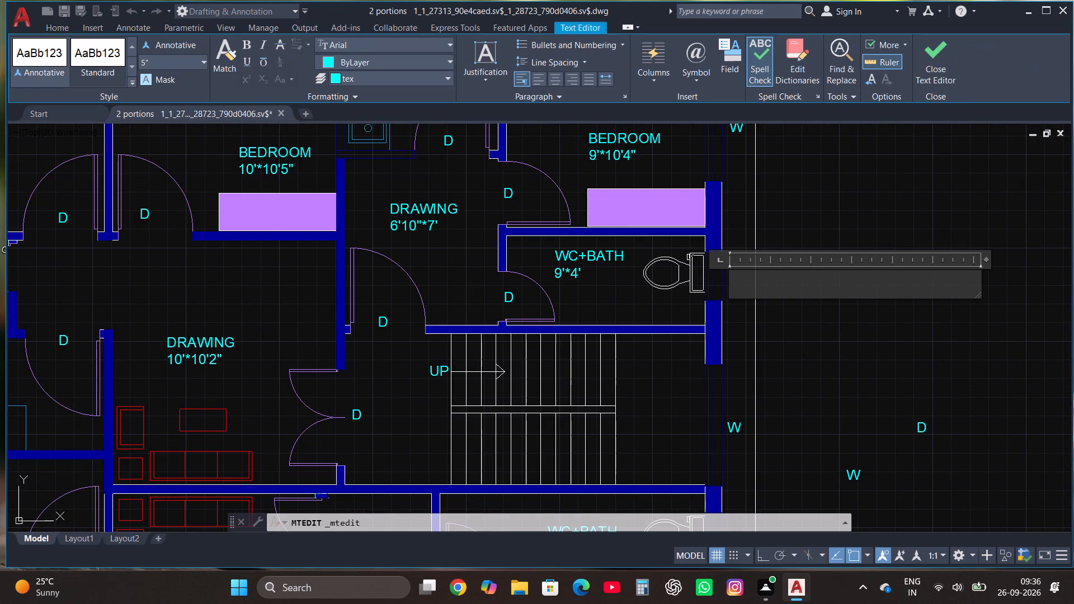
key("v")
left_click(934, 67)
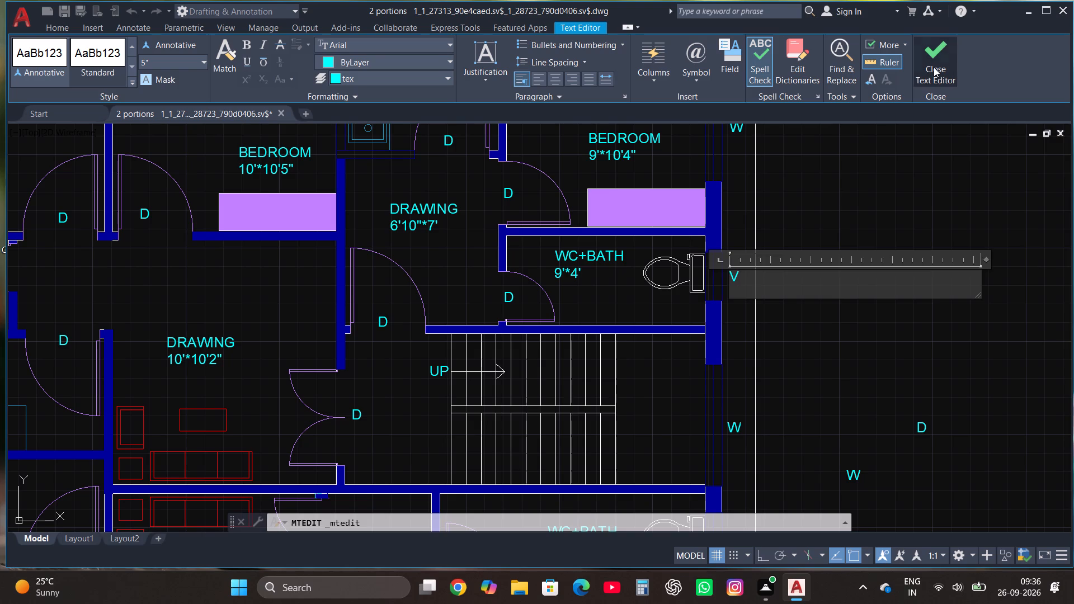
Copy the V tag beside the 9'*4' WC+BATH in multiple mode to the east-wall ventilator of the 11'10"*4' WC+BATH.
left_click(736, 276)
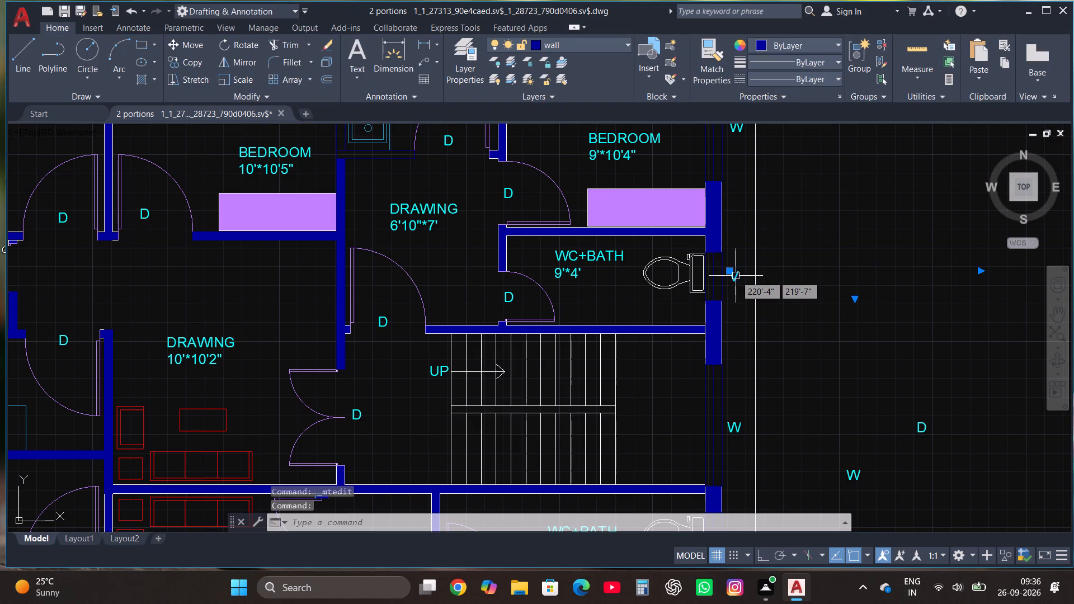
left_click(190, 62)
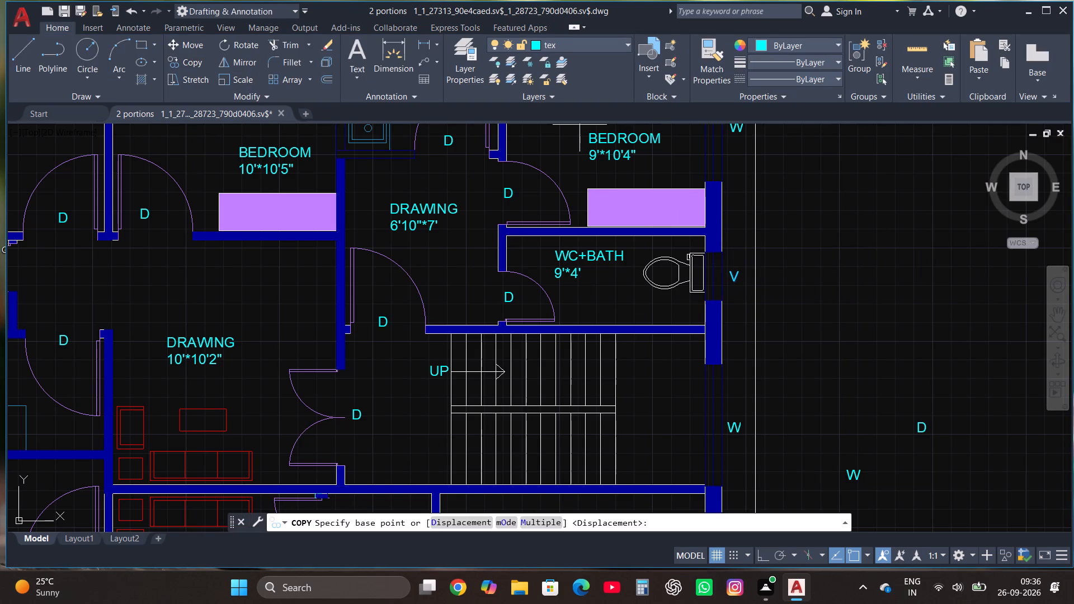
left_click(540, 522)
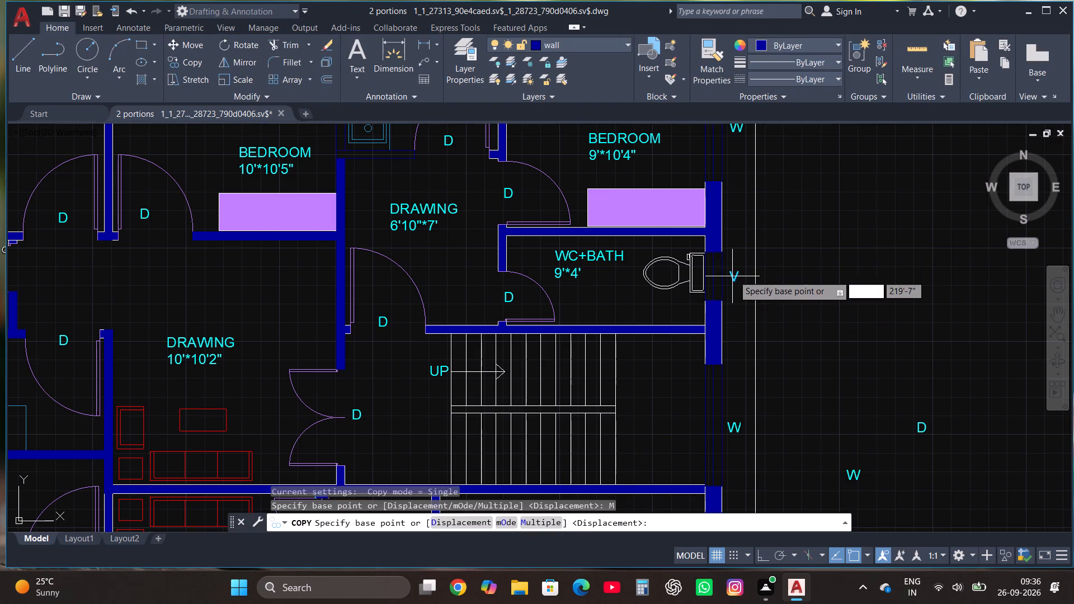
left_click(734, 275)
scroll(734, 272, "down", 4)
scroll(735, 322, "up", 4)
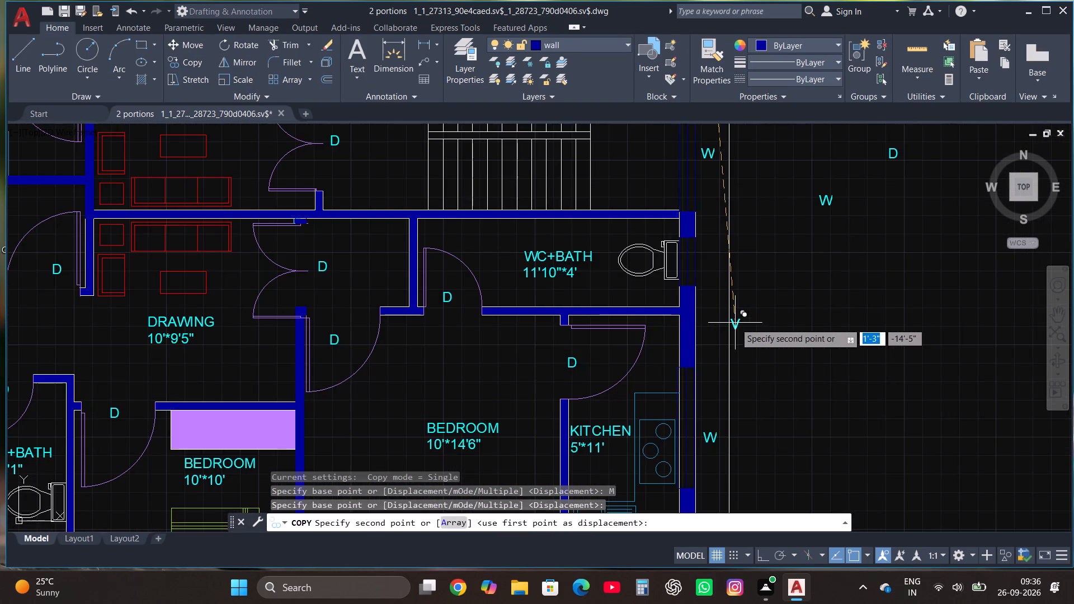
left_click(704, 262)
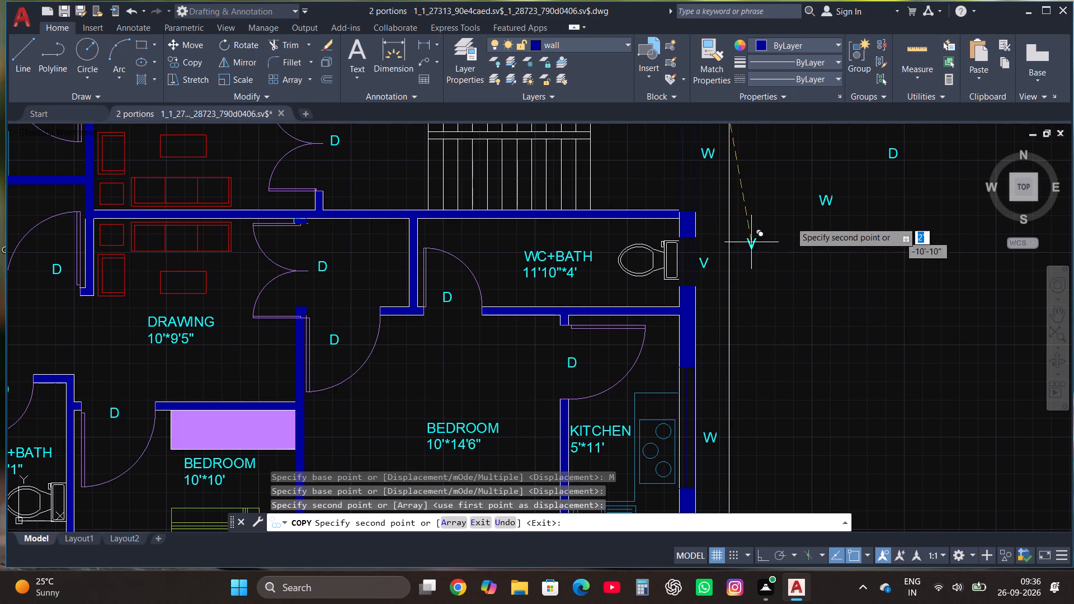
Place V tags at the west-wall ventilator of the 8'2"*4' WC+BATH and the south ventilator of the 4'*7'1" WC+BATH, and end the copying.
scroll(793, 225, "down", 2)
scroll(386, 211, "up", 3)
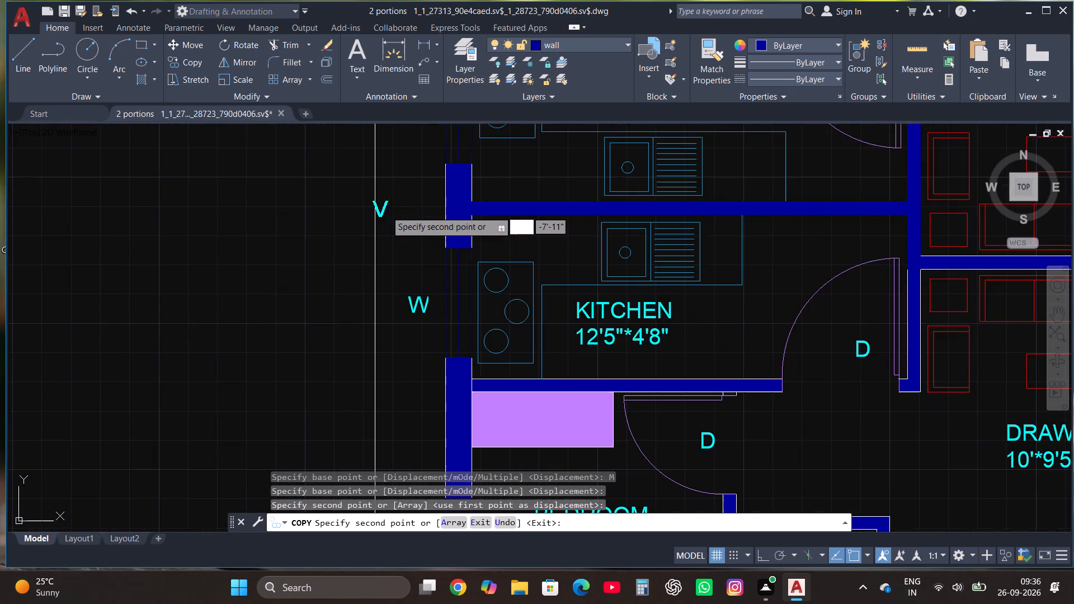
scroll(436, 313, "down", 4)
scroll(430, 258, "up", 4)
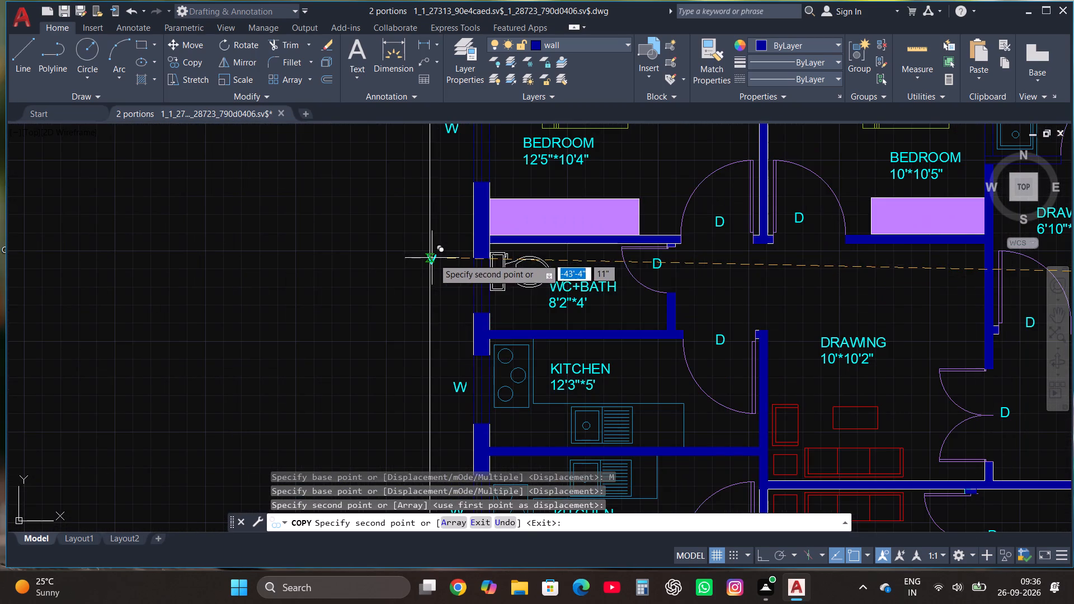
left_click(459, 284)
scroll(699, 219, "down", 2)
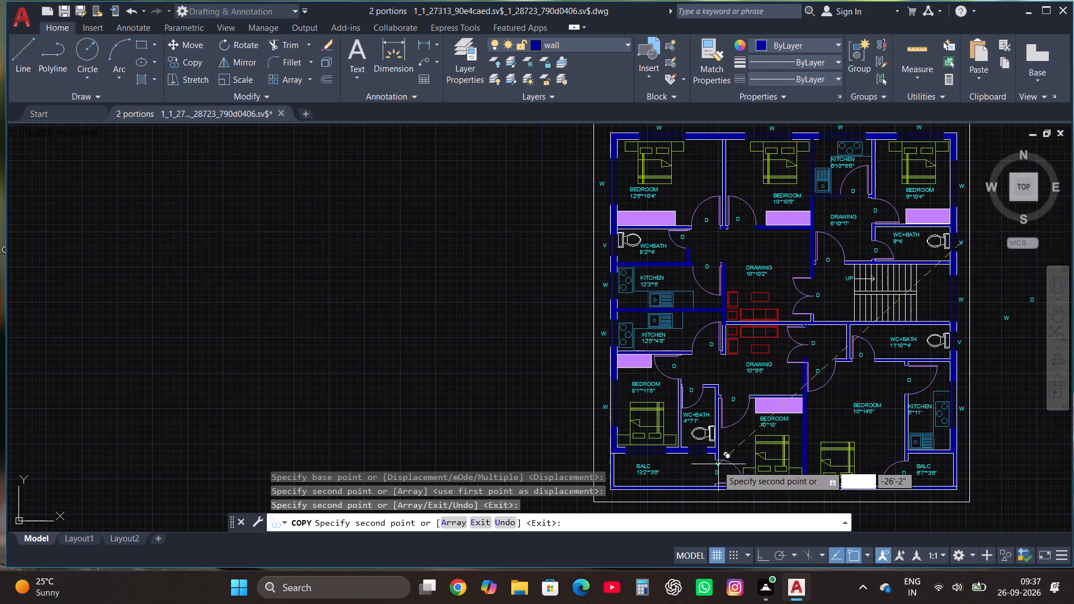
scroll(700, 472, "up", 4)
left_click(682, 377)
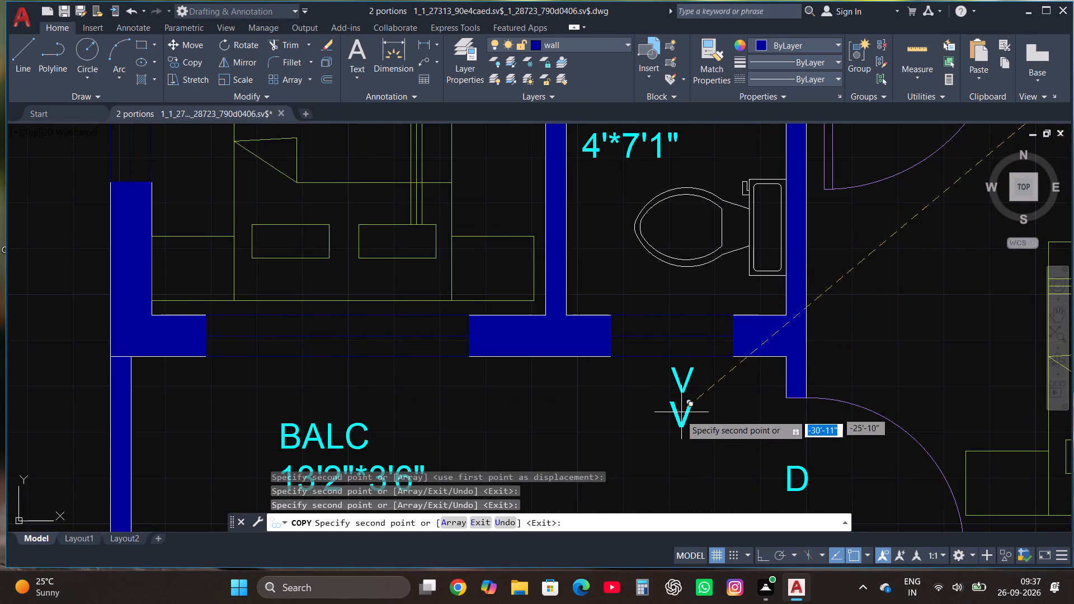
scroll(681, 421, "down", 2)
scroll(607, 417, "down", 1)
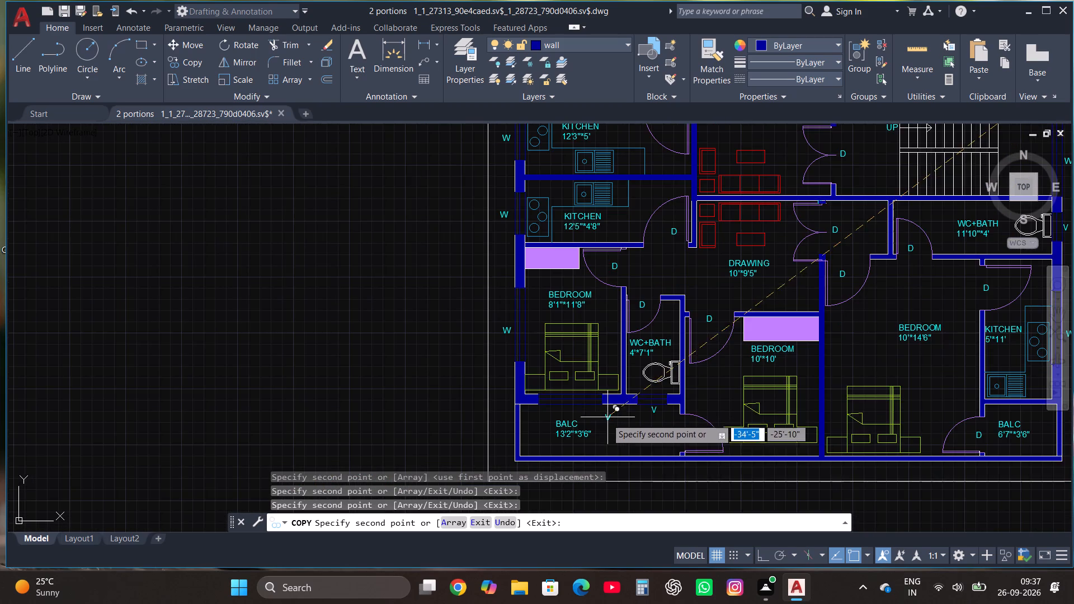
scroll(547, 443, "down", 1)
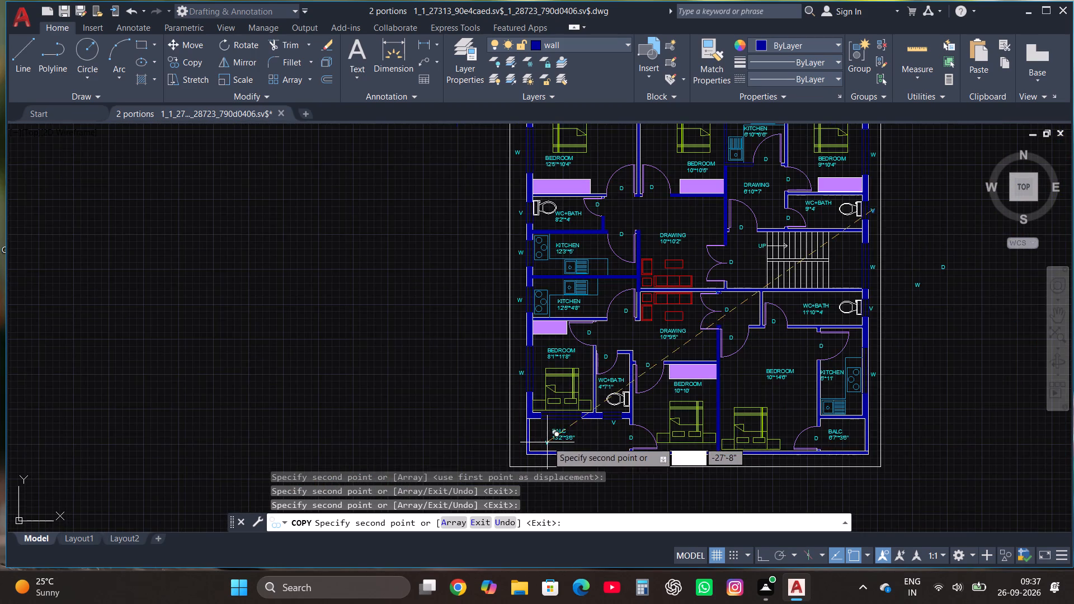
key("Escape")
Copy the W tag from the west window of the 8'1"*11'8" bedroom to that bedroom's balcony-side window.
left_click(519, 377)
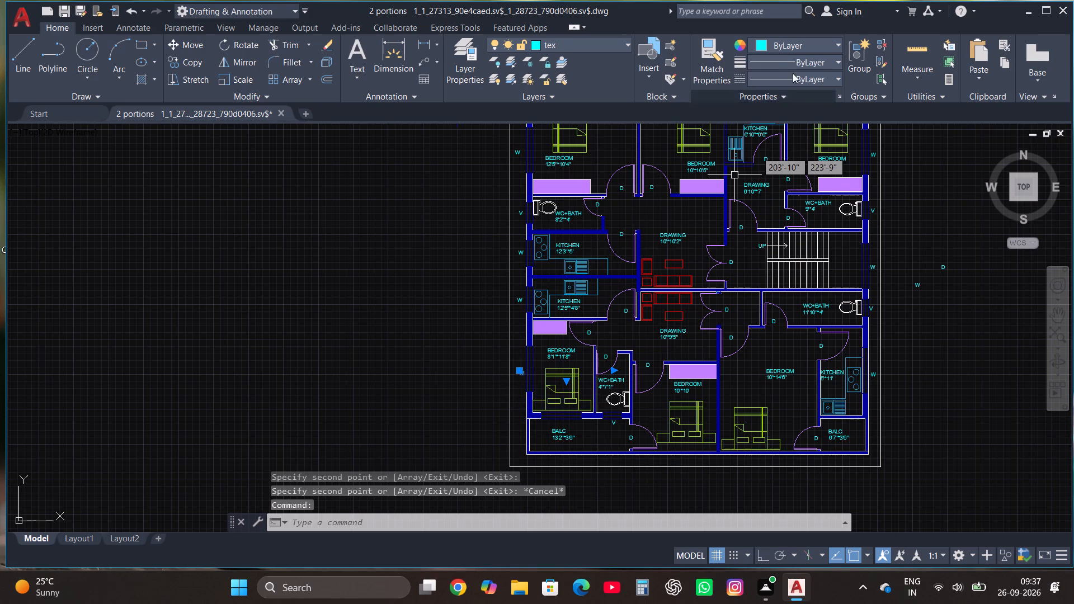
left_click(193, 62)
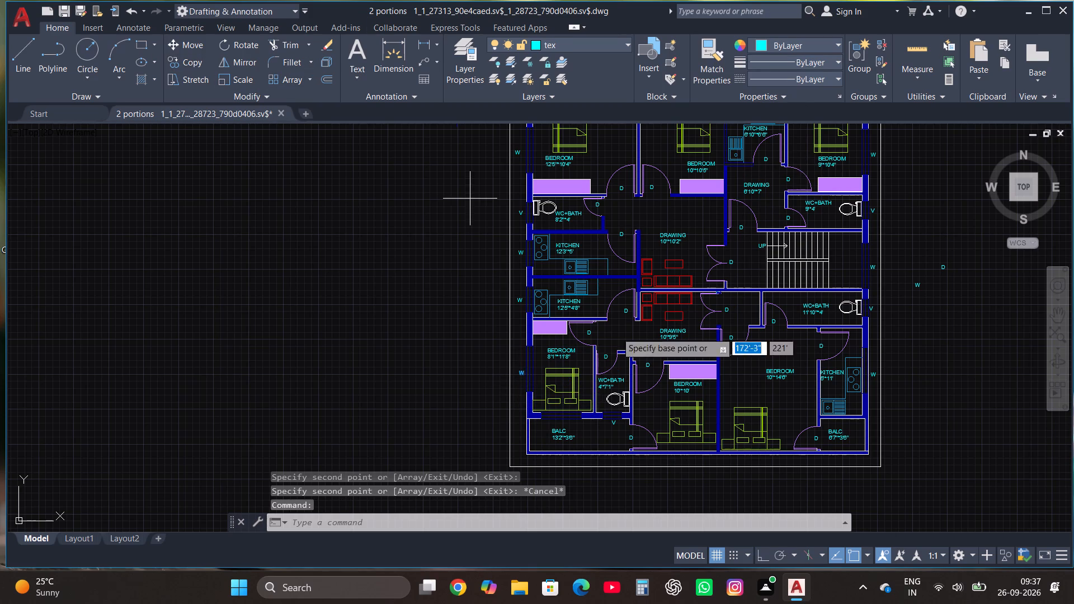
scroll(573, 393, "up", 2)
left_click(437, 341)
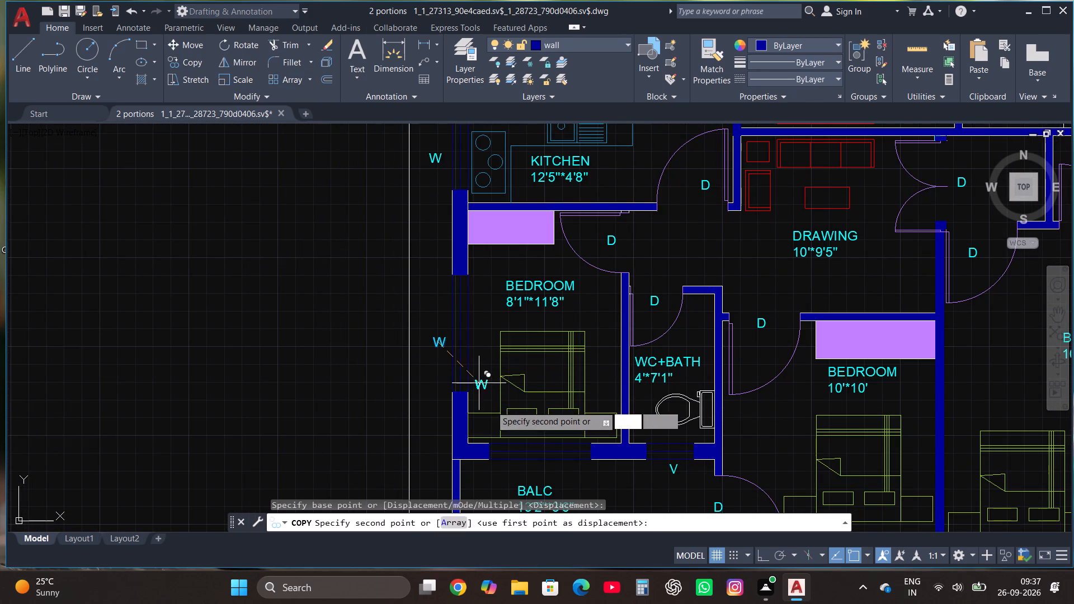
scroll(531, 480, "up", 3)
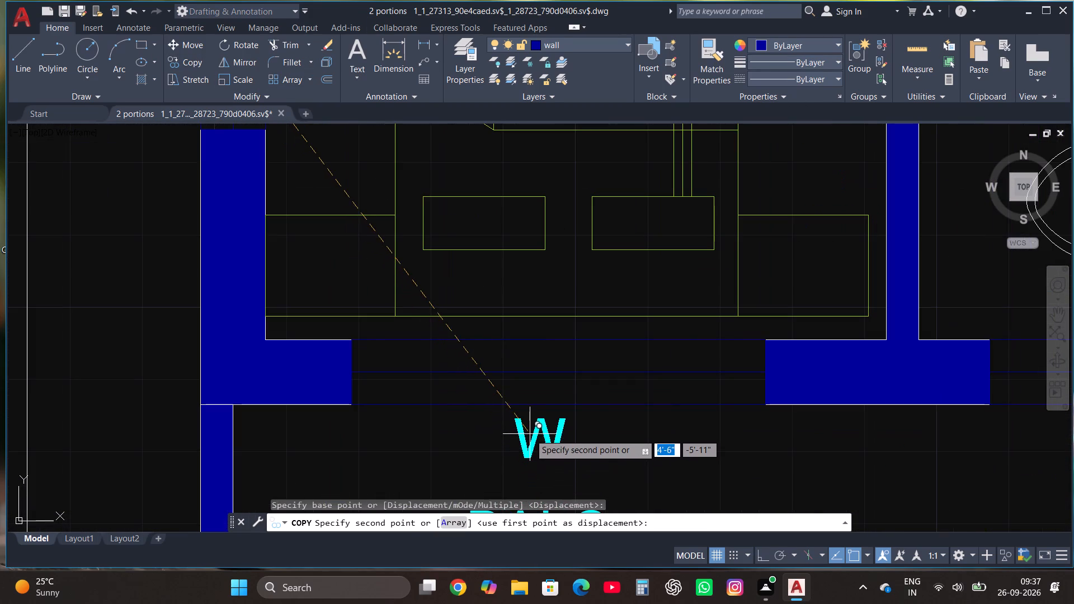
left_click(530, 431)
key("Escape")
scroll(493, 399, "down", 4)
scroll(554, 432, "down", 3)
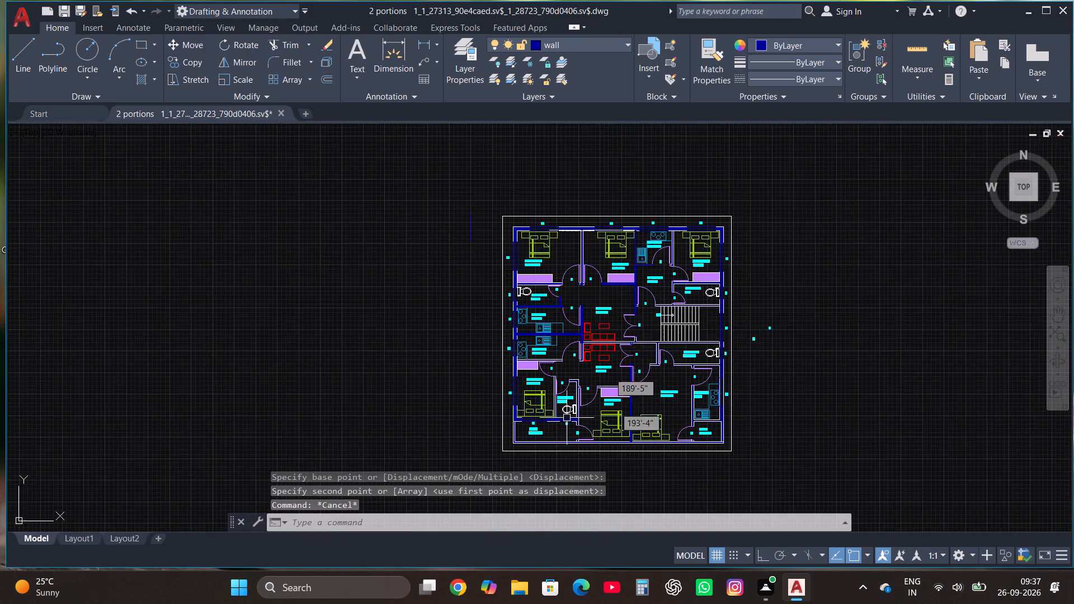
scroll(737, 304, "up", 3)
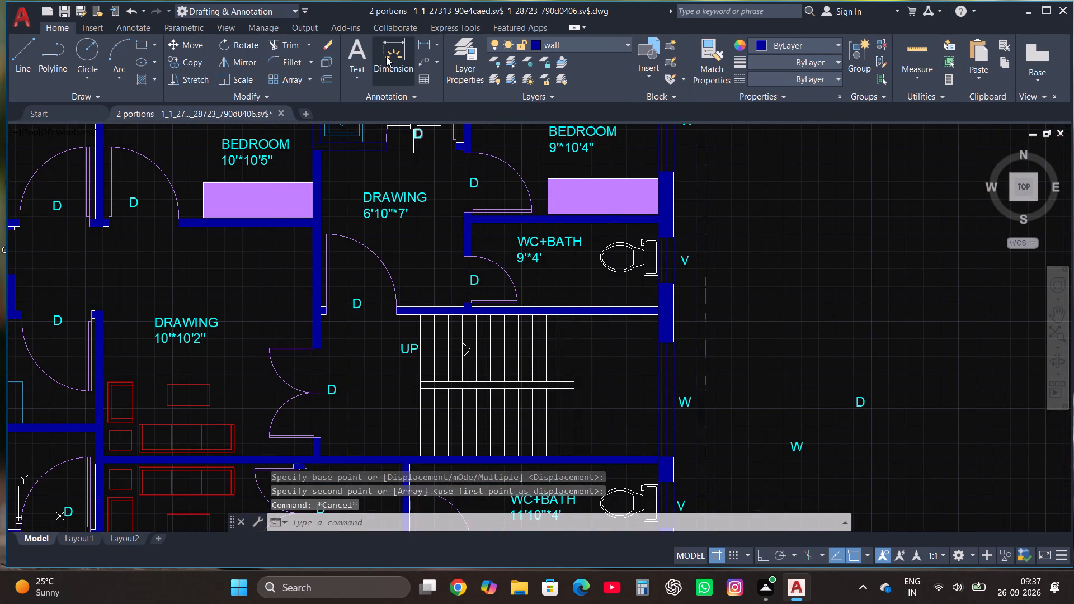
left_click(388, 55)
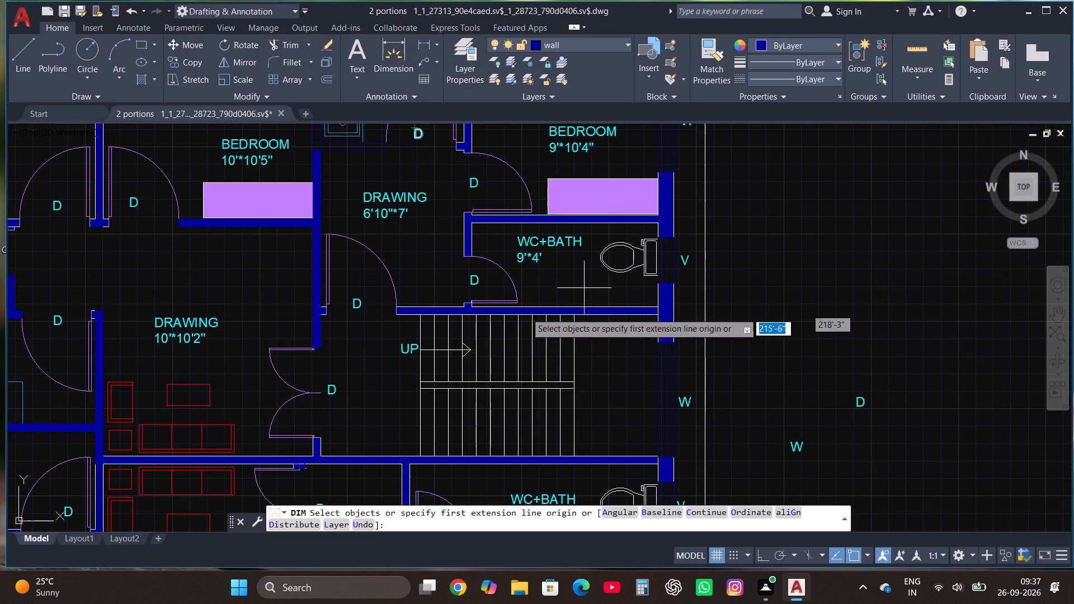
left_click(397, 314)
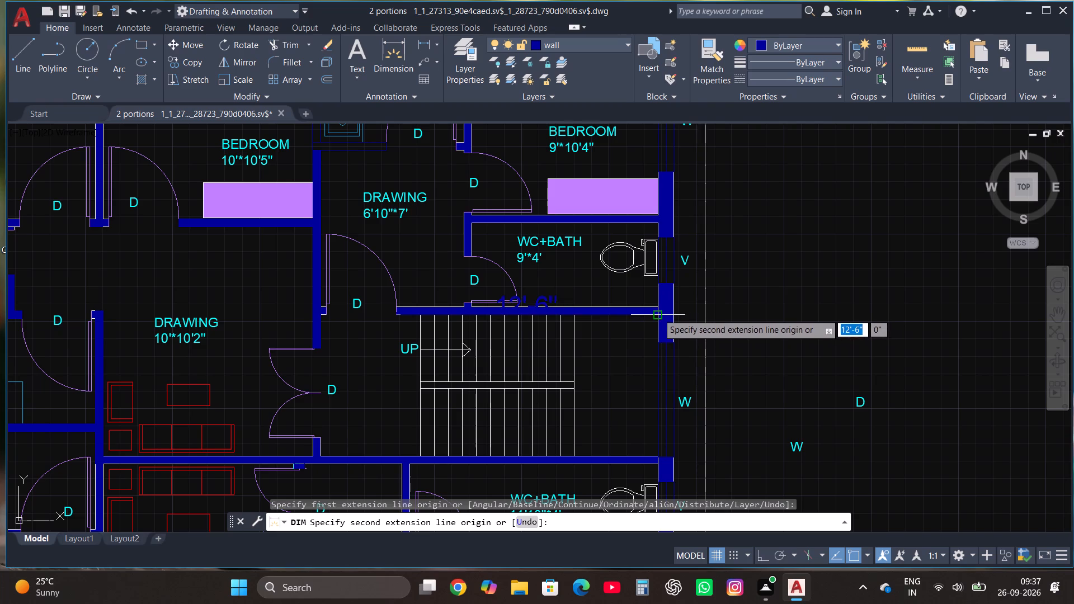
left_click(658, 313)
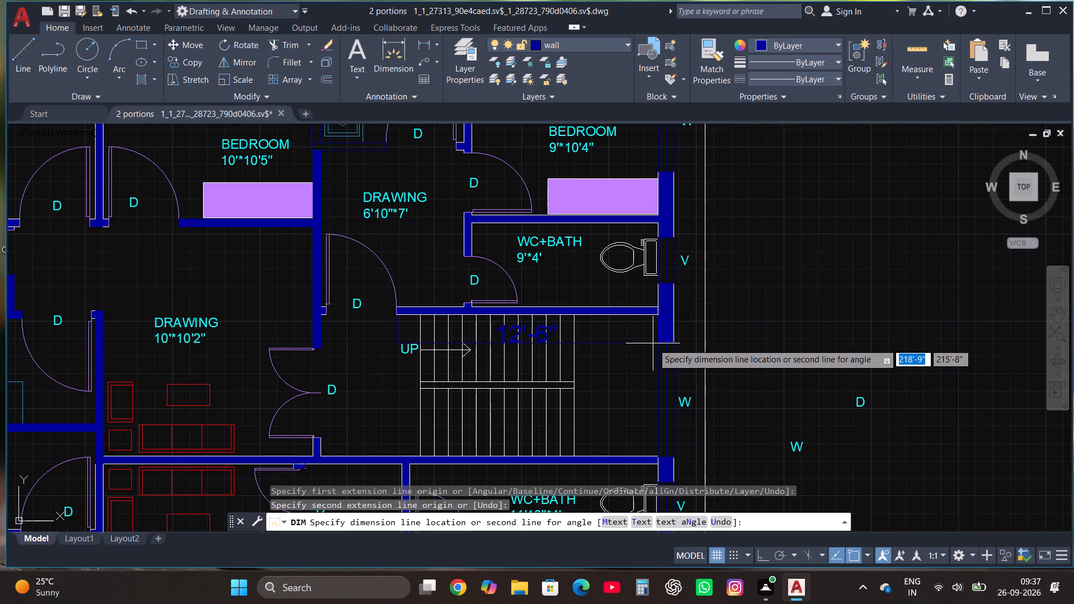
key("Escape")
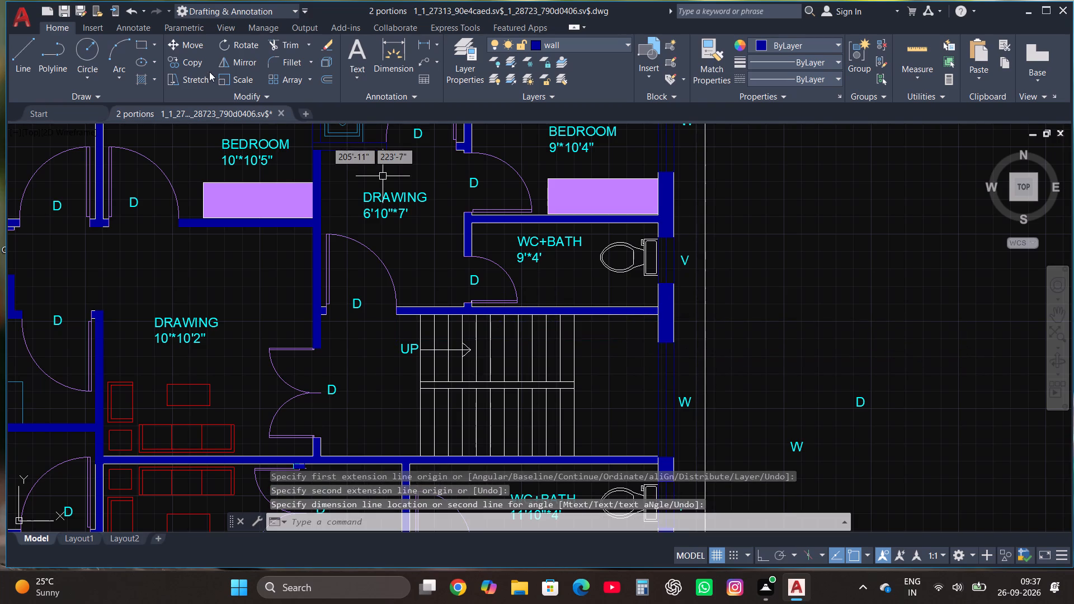
Dimension the staircase area from the first tread to the east wall, and between its north and south walls along the east side.
left_click(388, 43)
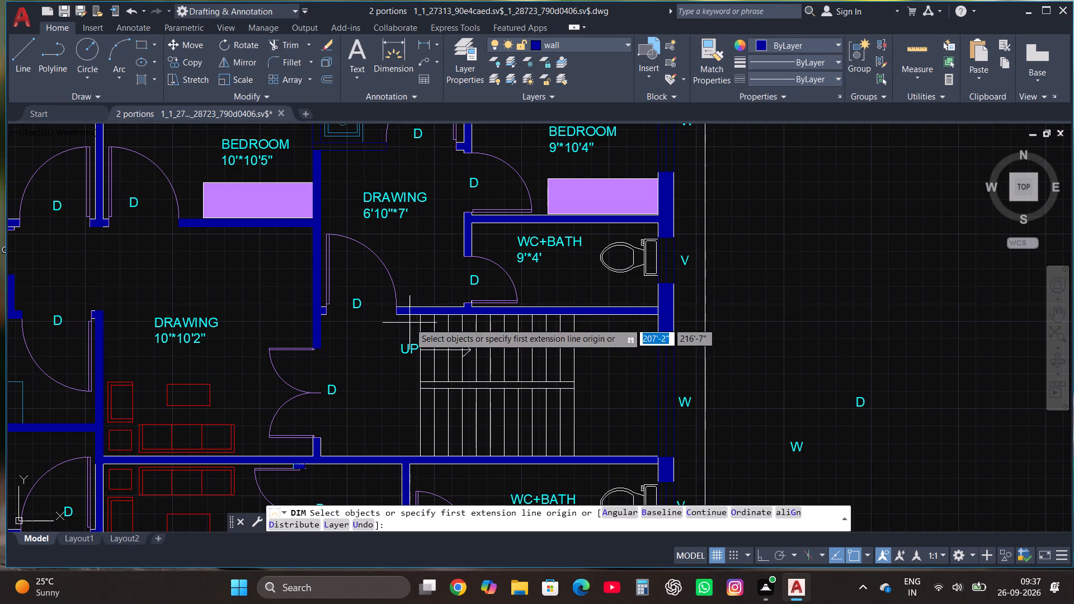
left_click(420, 313)
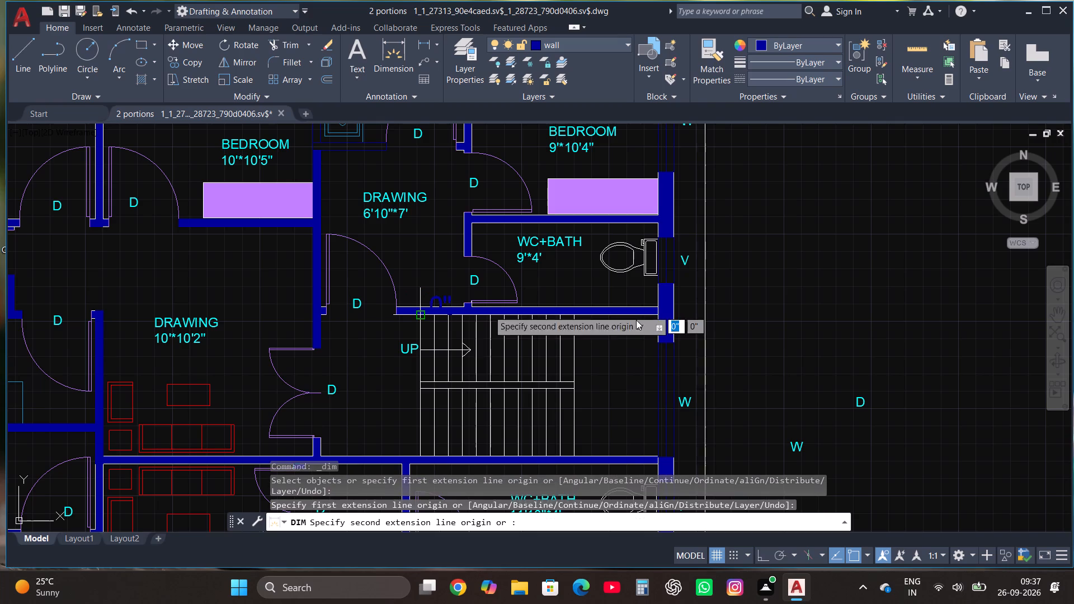
left_click(658, 314)
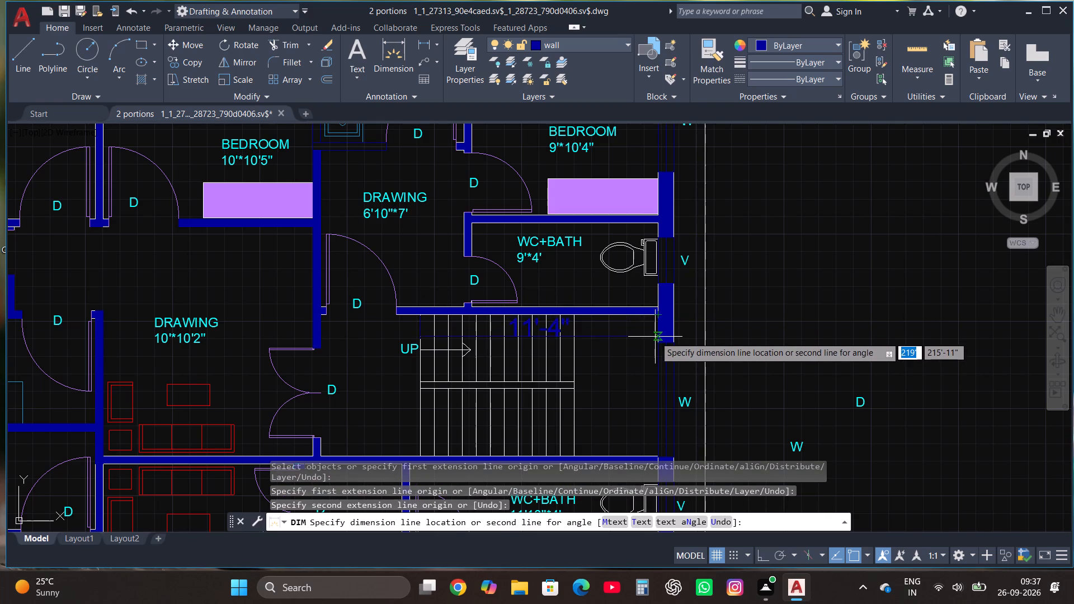
left_click(654, 337)
left_click(390, 53)
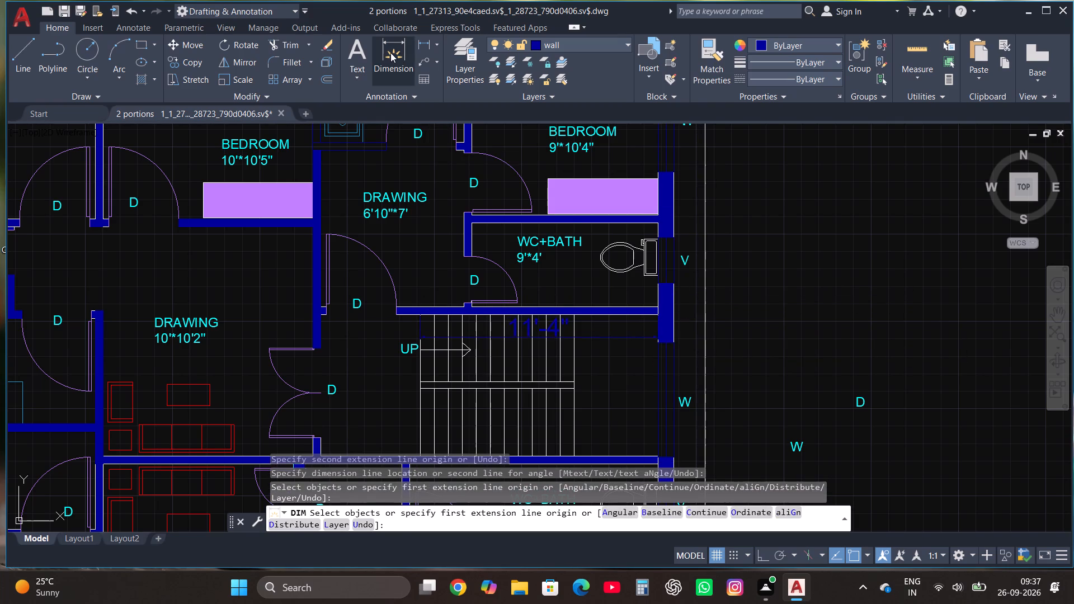
left_click(658, 312)
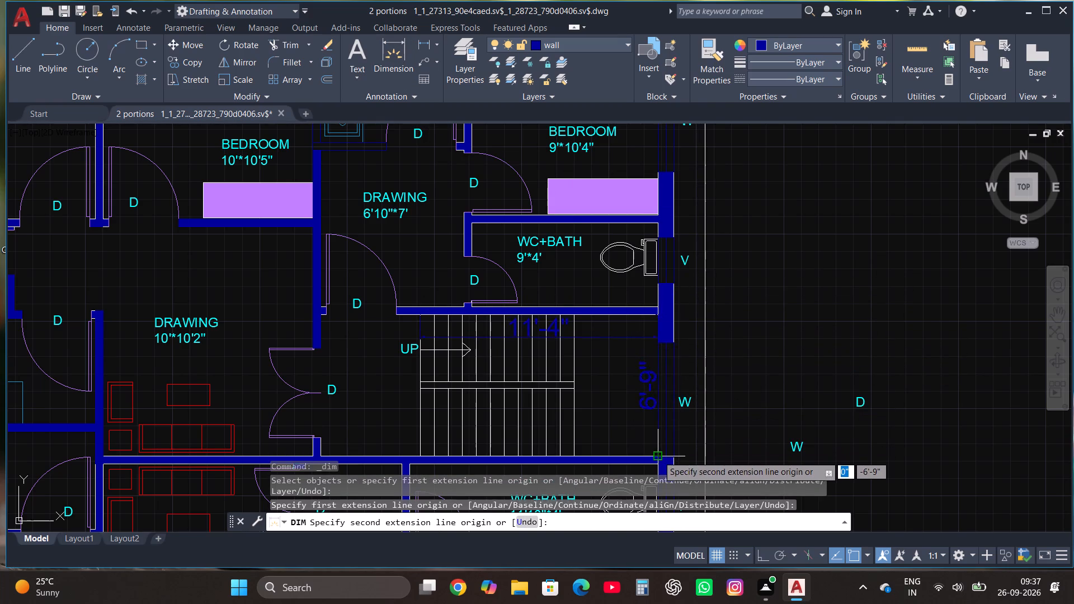
left_click(658, 456)
left_click(631, 443)
Dimension the overall building width between the outer north-wall corners, placing the dimension line above the outer boundary, and end the dimensioning.
scroll(729, 387, "down", 3)
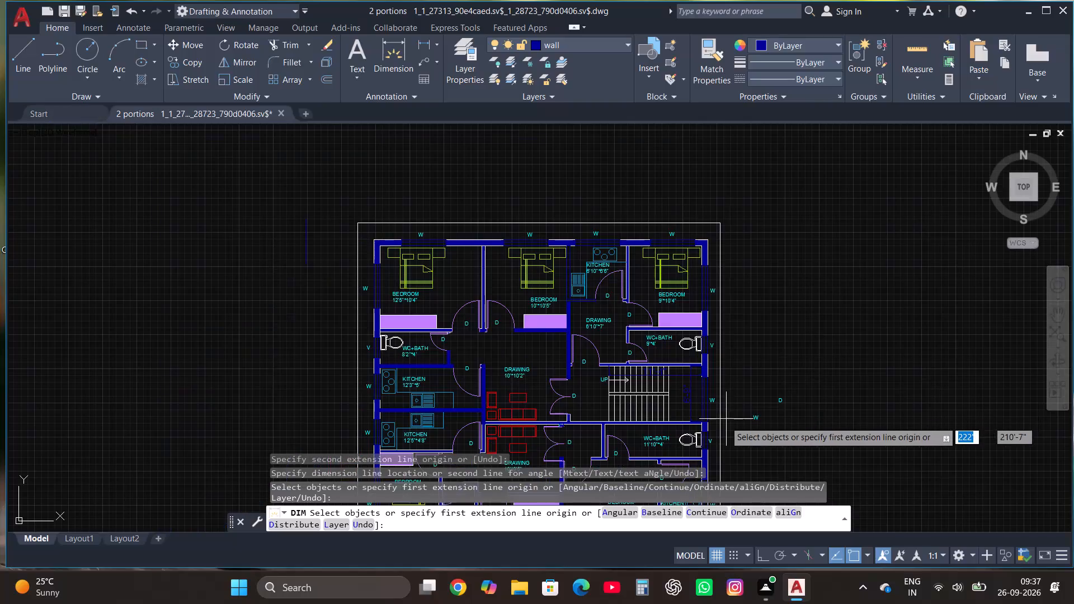
scroll(717, 409, "down", 2)
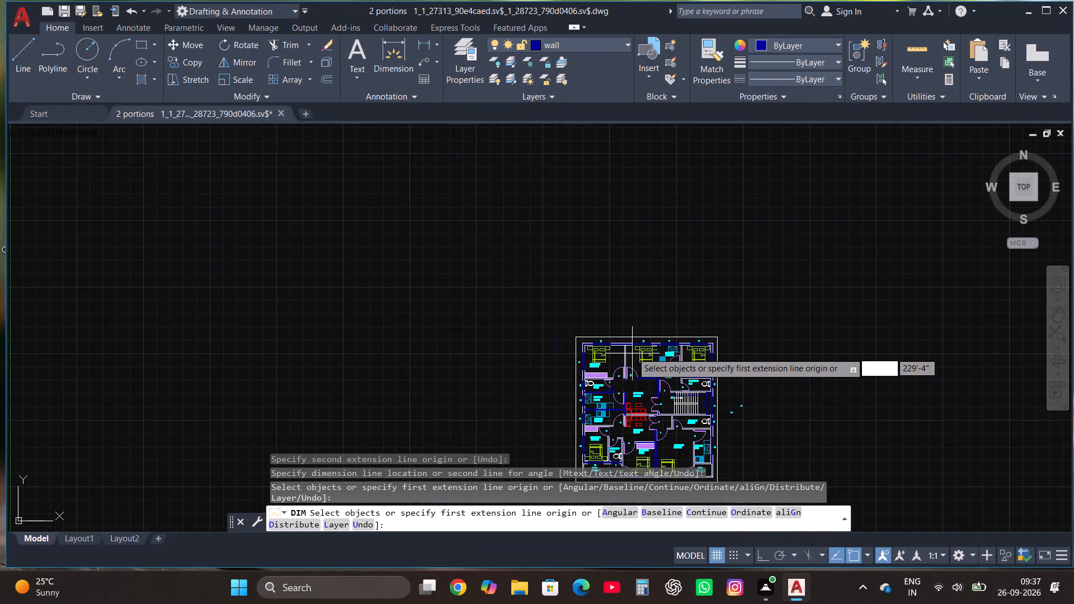
scroll(629, 351, "up", 3)
scroll(630, 349, "down", 1)
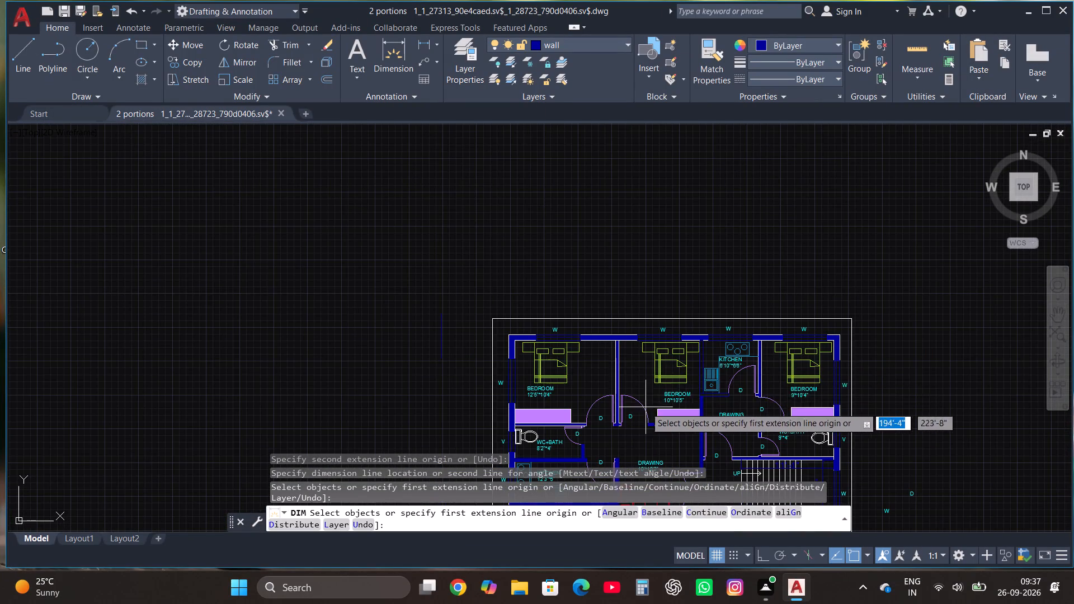
left_click(377, 50)
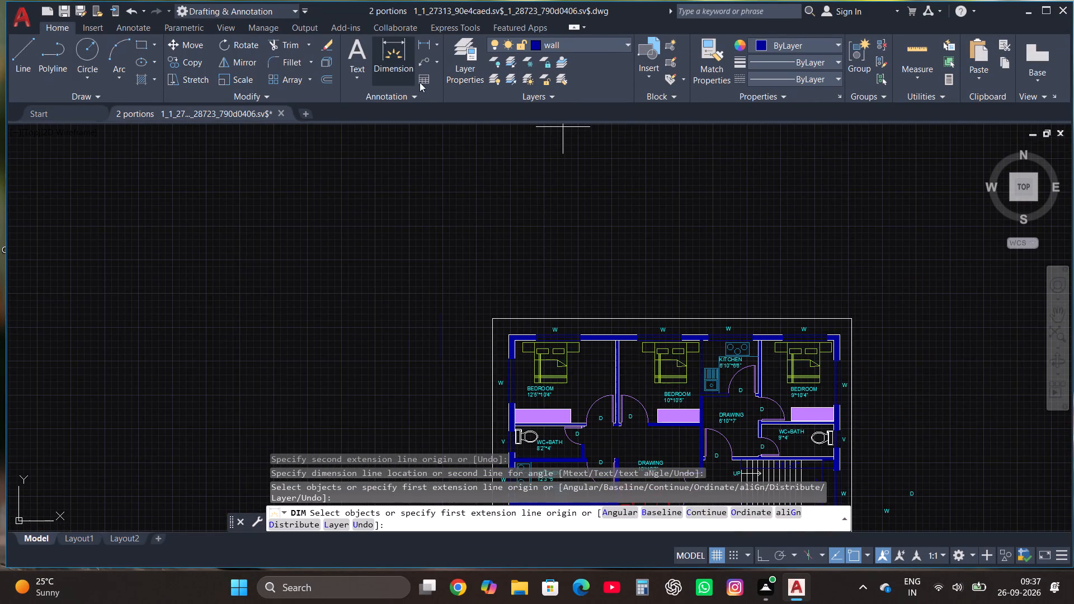
left_click(511, 331)
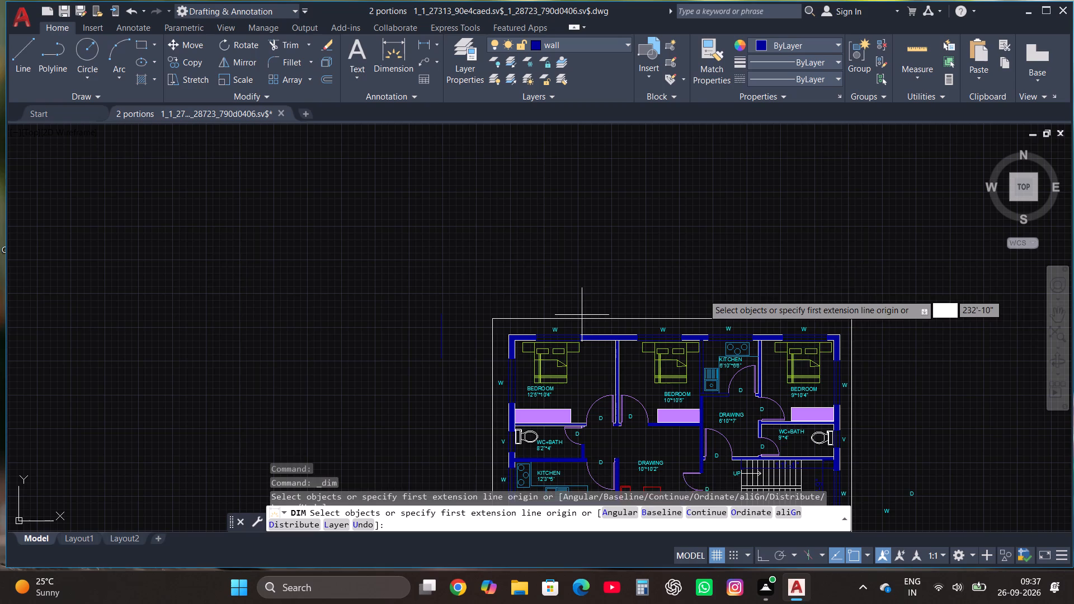
left_click(838, 335)
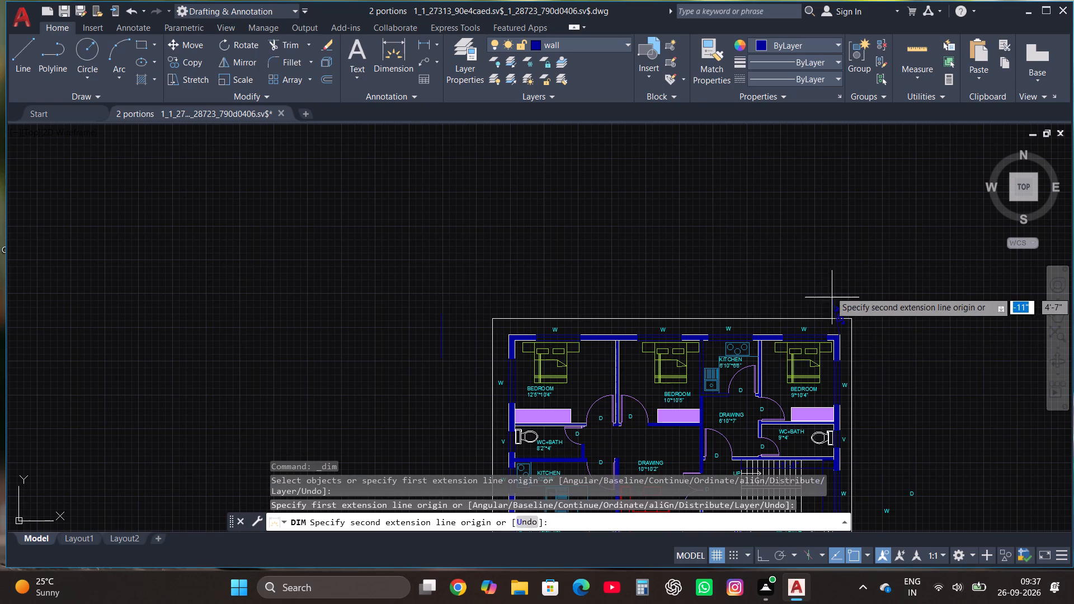
left_click(507, 334)
left_click(516, 275)
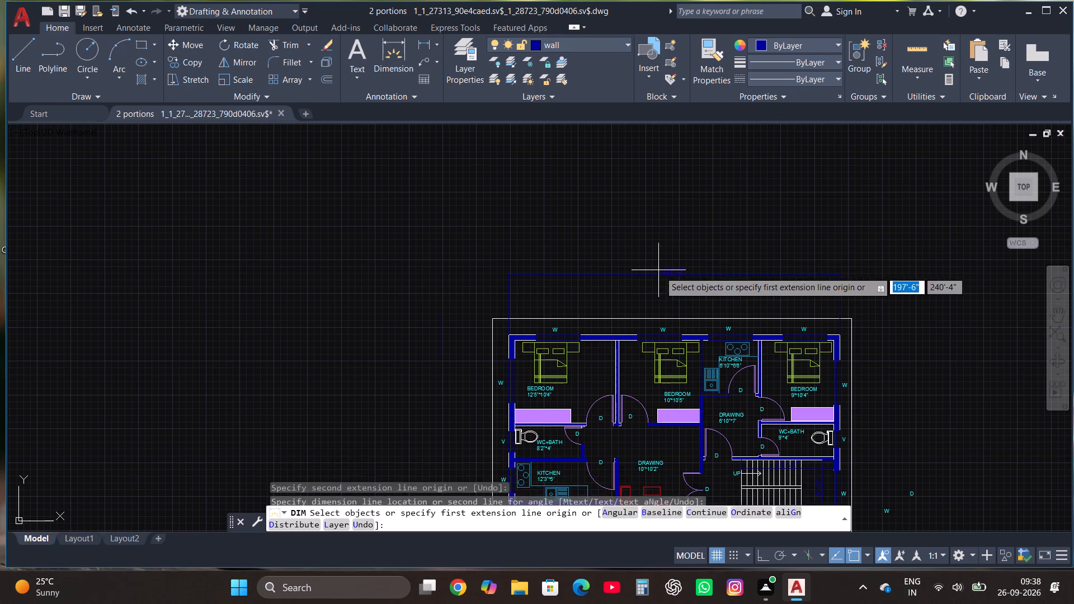
key("Escape")
Move the overall building width dimension above the north wall to the tex layer.
left_click(680, 291)
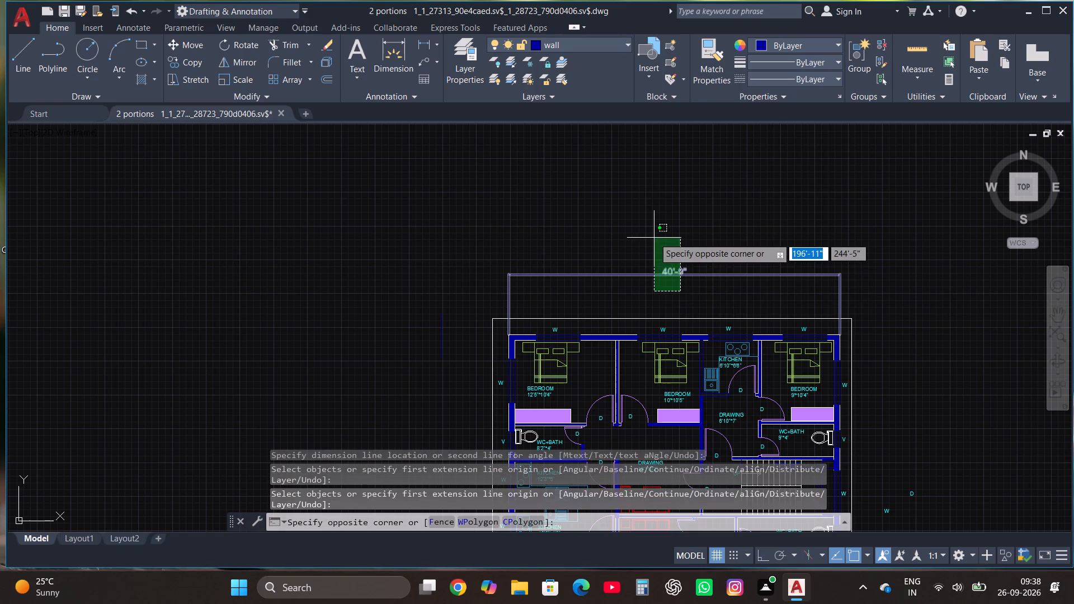
left_click(654, 238)
left_click(602, 47)
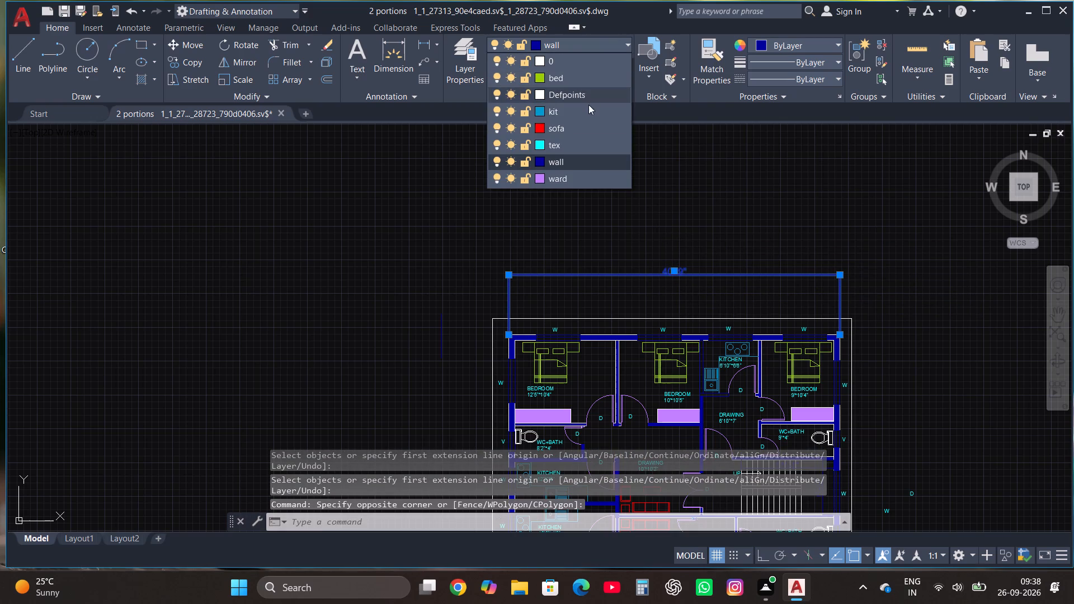
left_click(561, 148)
key("Escape")
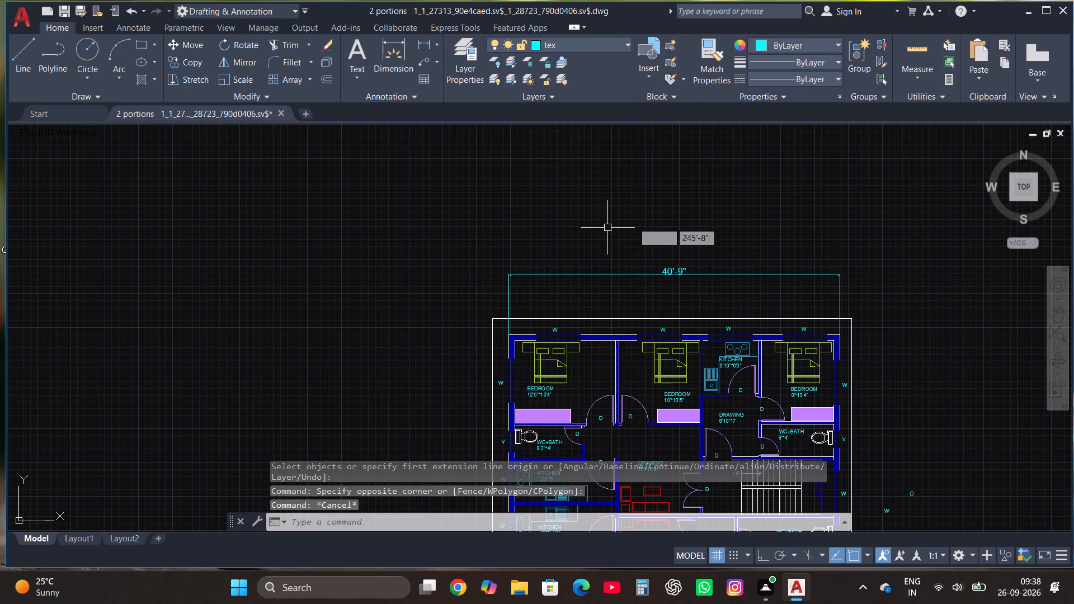
Move both staircase dimensions to the tex layer and clear the selection.
scroll(768, 194, "down", 1)
scroll(813, 372, "up", 3)
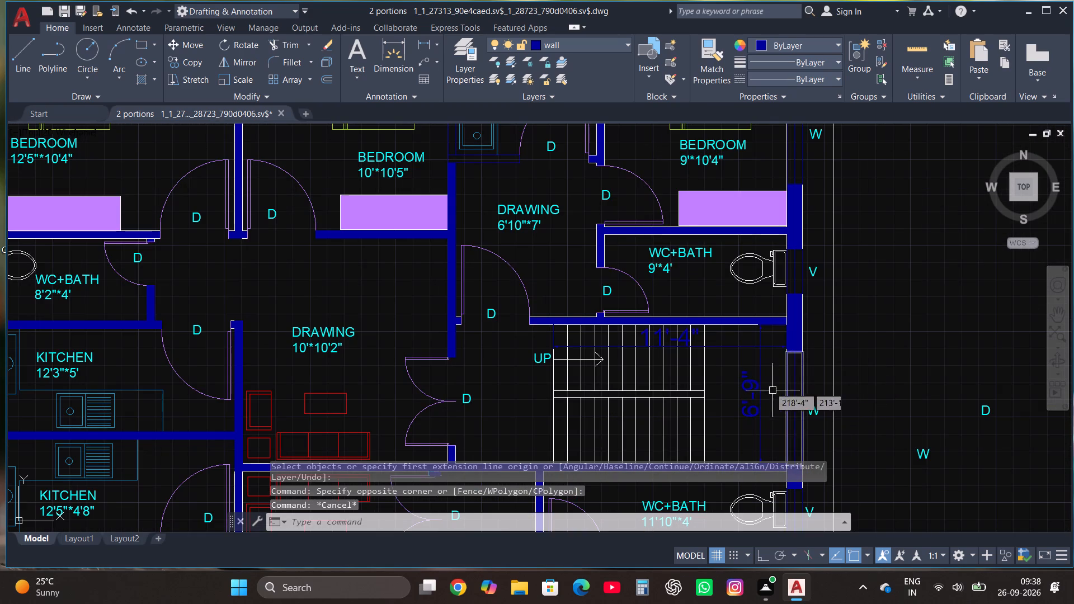
left_click(769, 378)
left_click(756, 345)
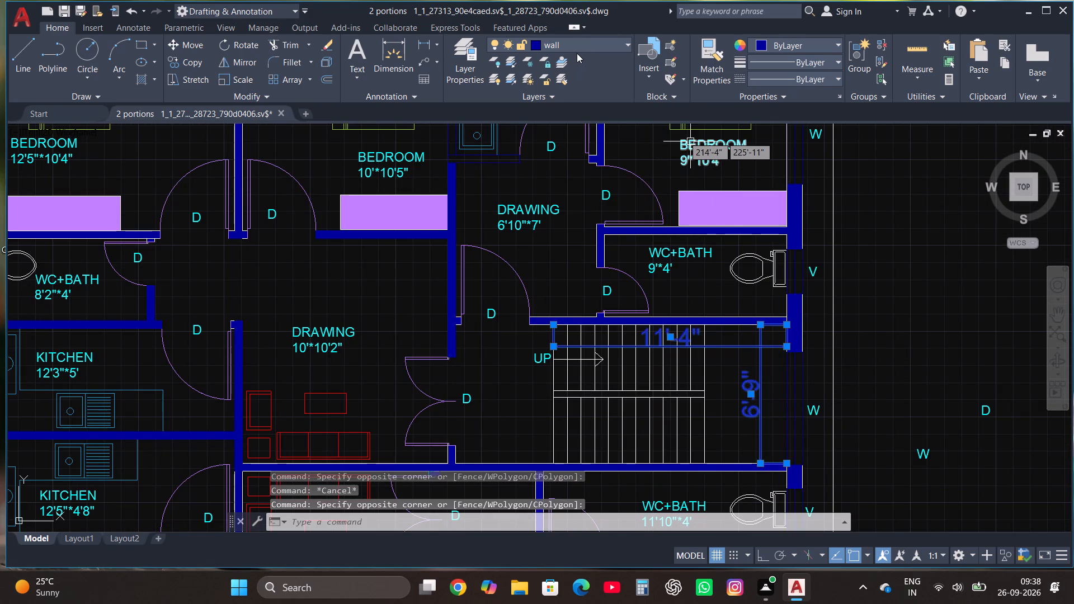
left_click(580, 39)
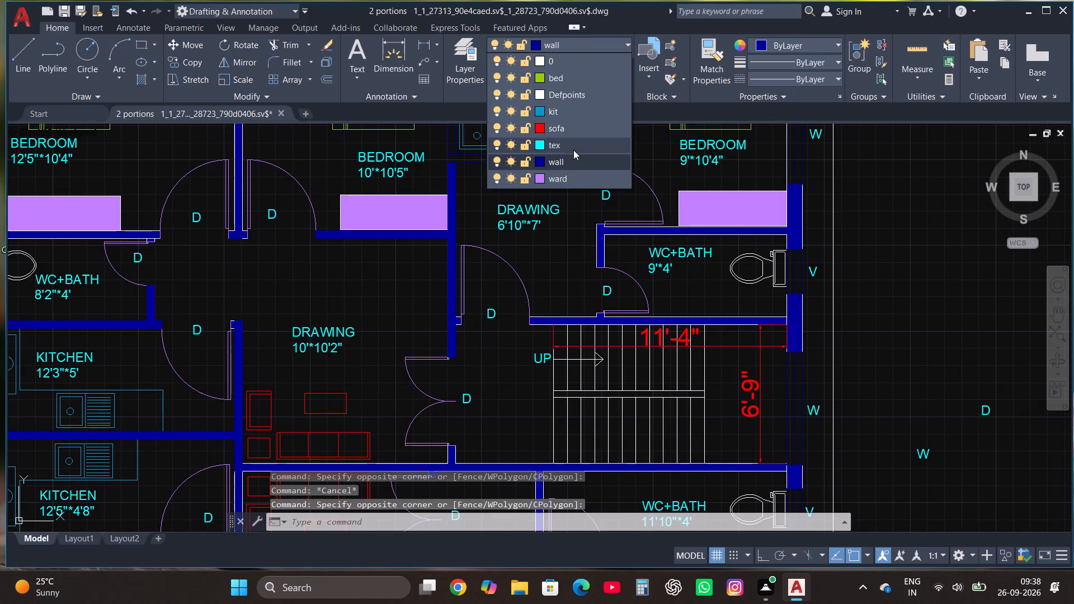
left_click(574, 146)
key("Escape")
Make tex the current layer and dimension the outer boundary's full width along the north side, placed above the building width dimension.
scroll(715, 369, "down", 2)
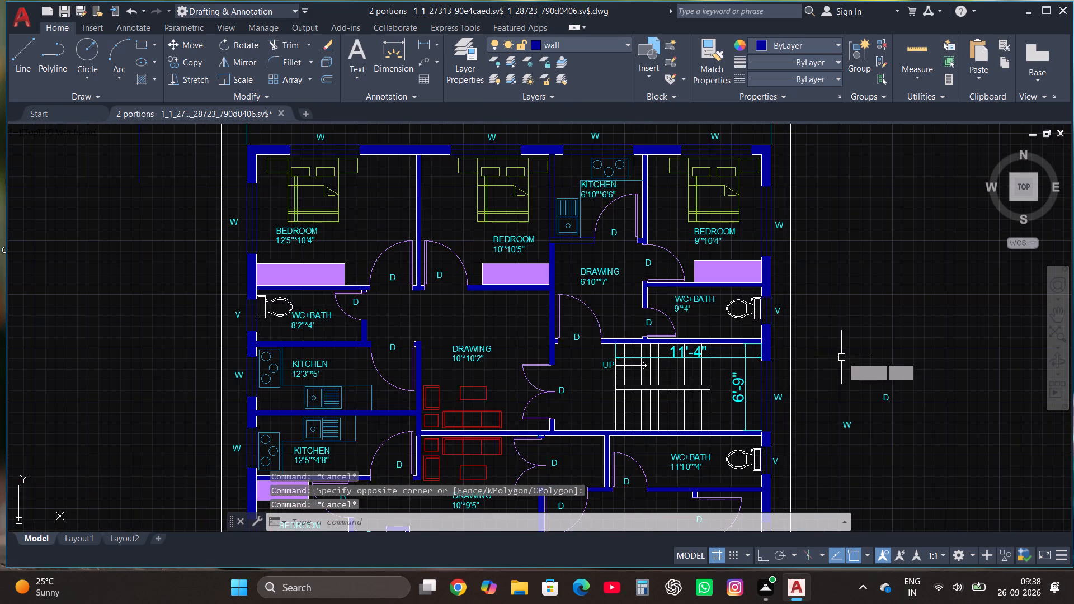
scroll(851, 376, "down", 2)
scroll(649, 250, "up", 3)
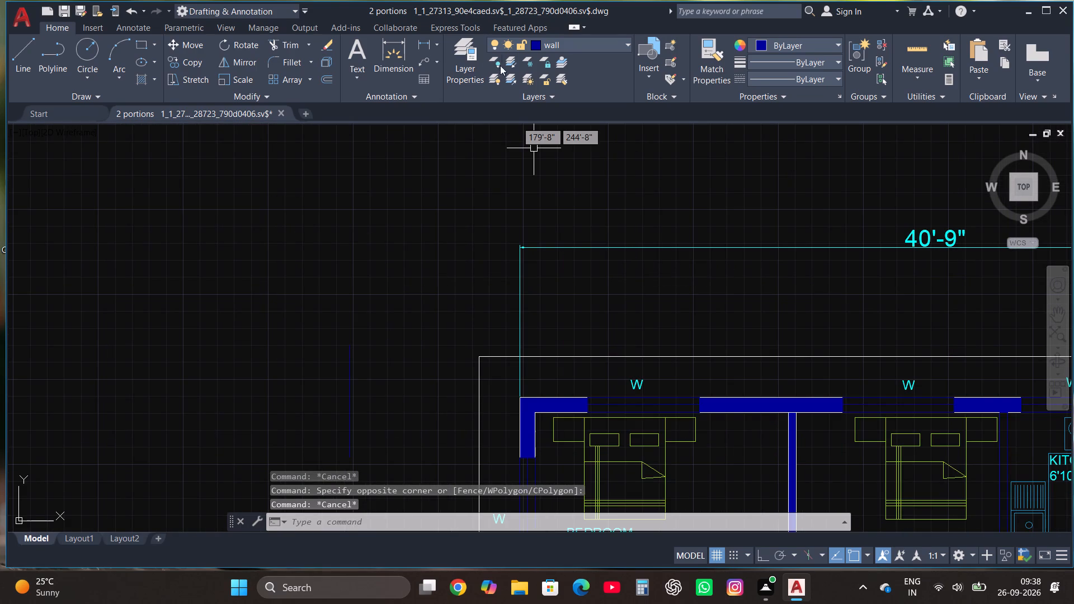
left_click(599, 43)
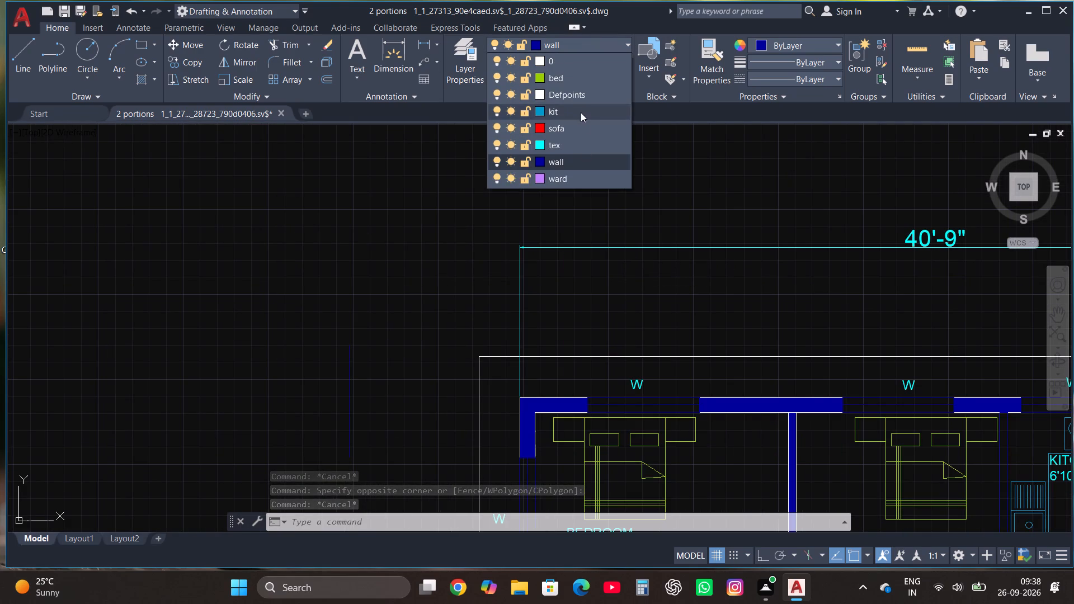
left_click(573, 144)
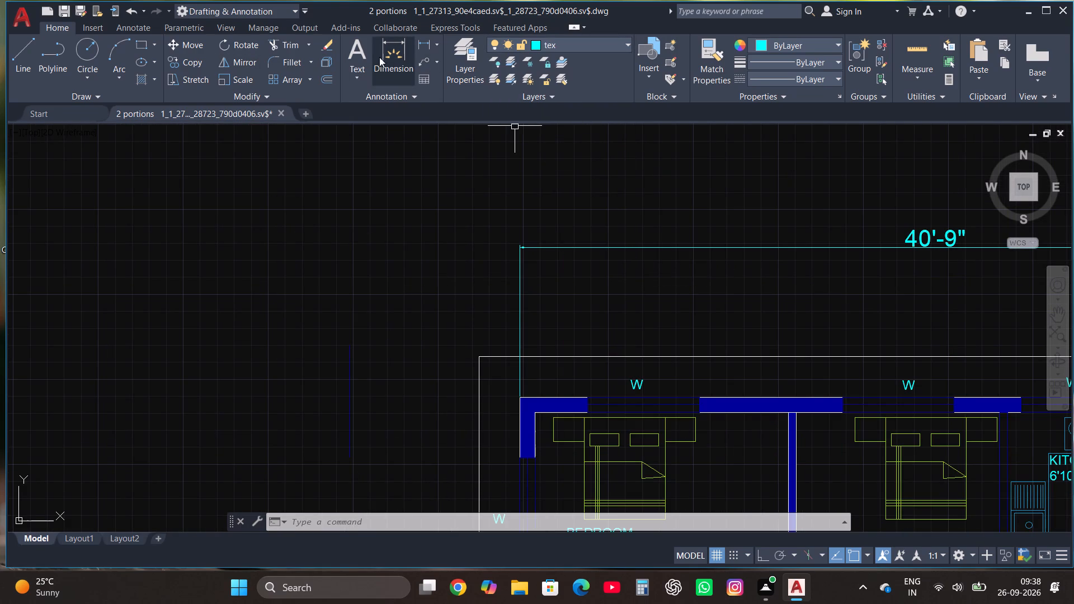
left_click(384, 49)
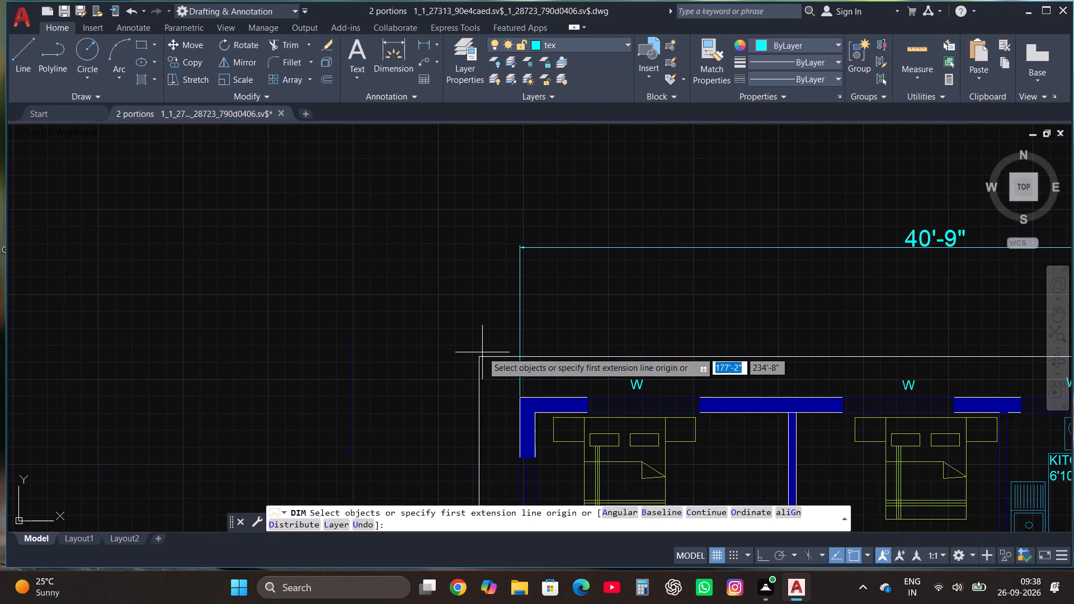
left_click(479, 355)
scroll(520, 367, "down", 2)
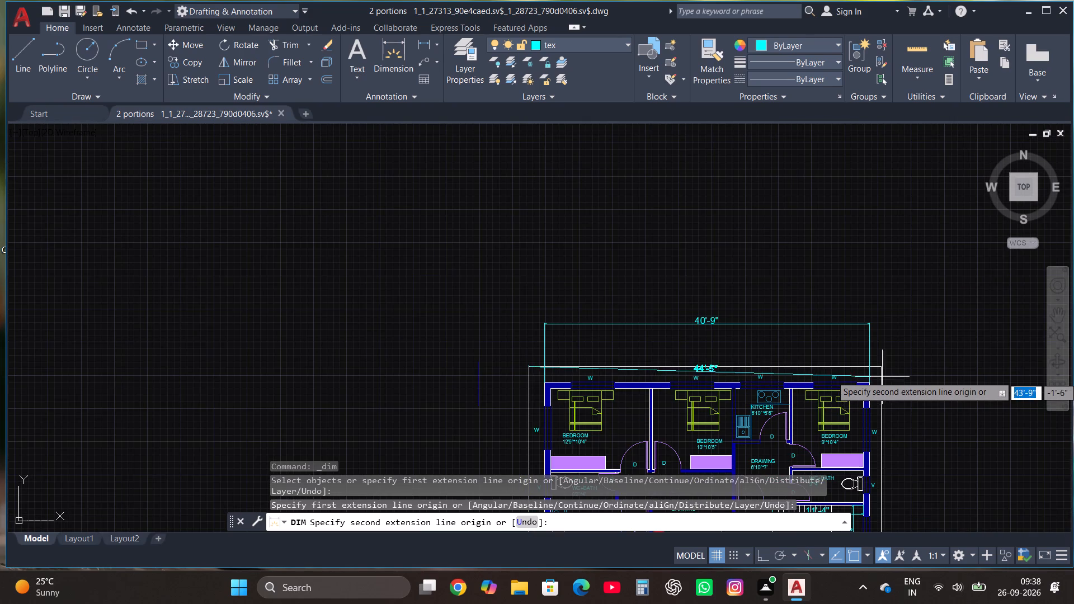
left_click(883, 370)
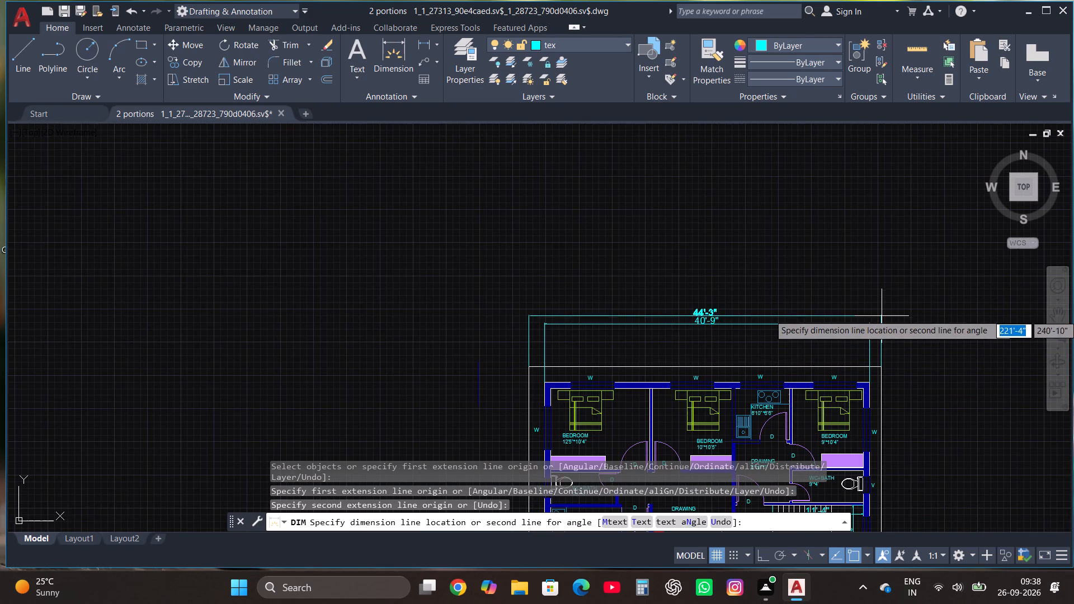
left_click(880, 308)
Dimension the west and north gaps between the outer boundary and the building walls at the northwest corner.
left_click(390, 48)
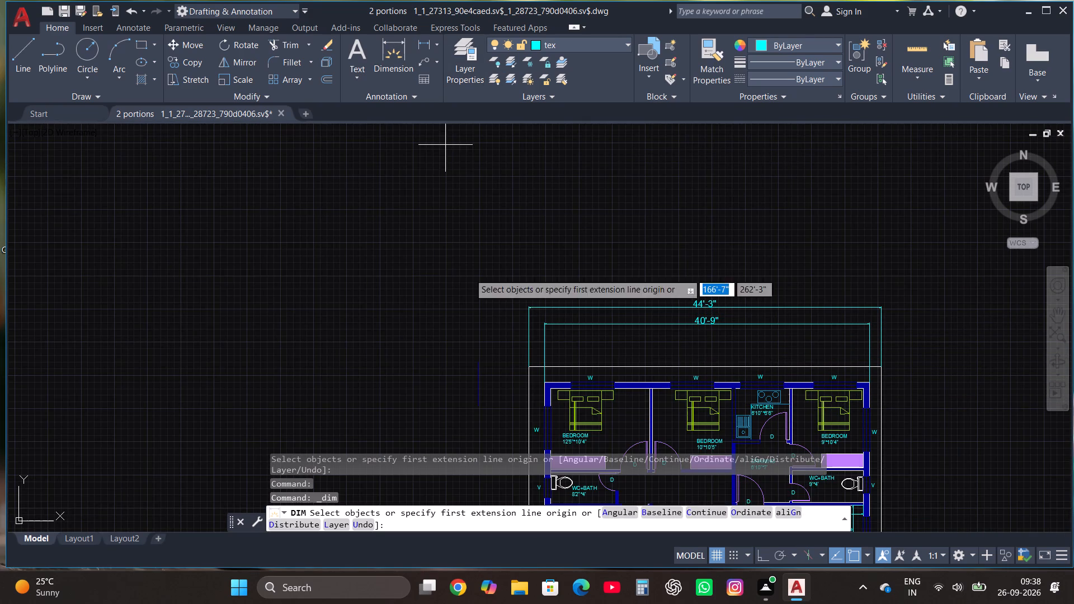
scroll(530, 371, "up", 3)
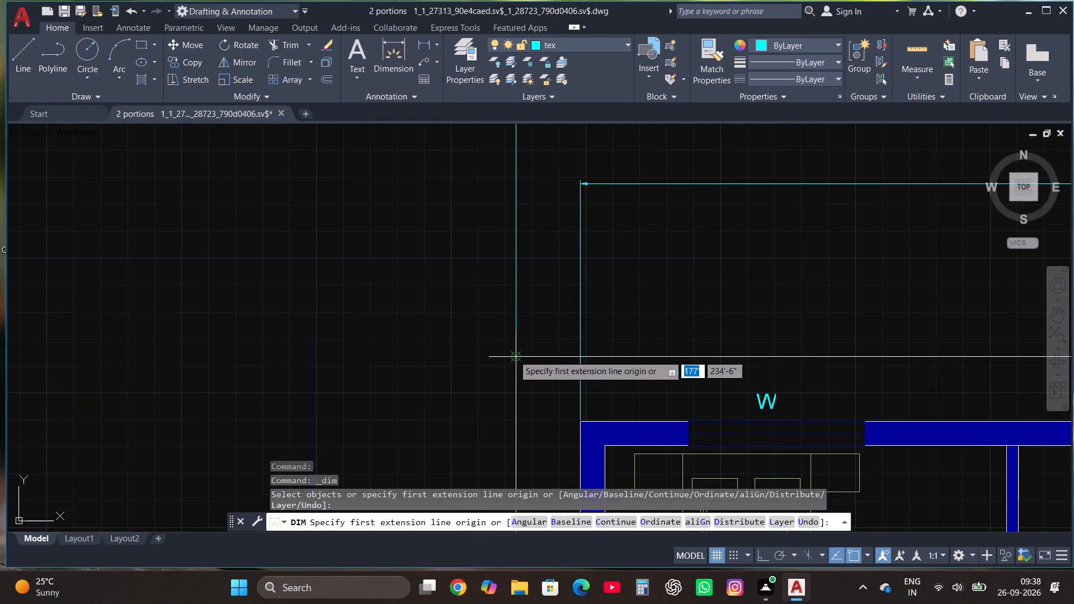
left_click(515, 361)
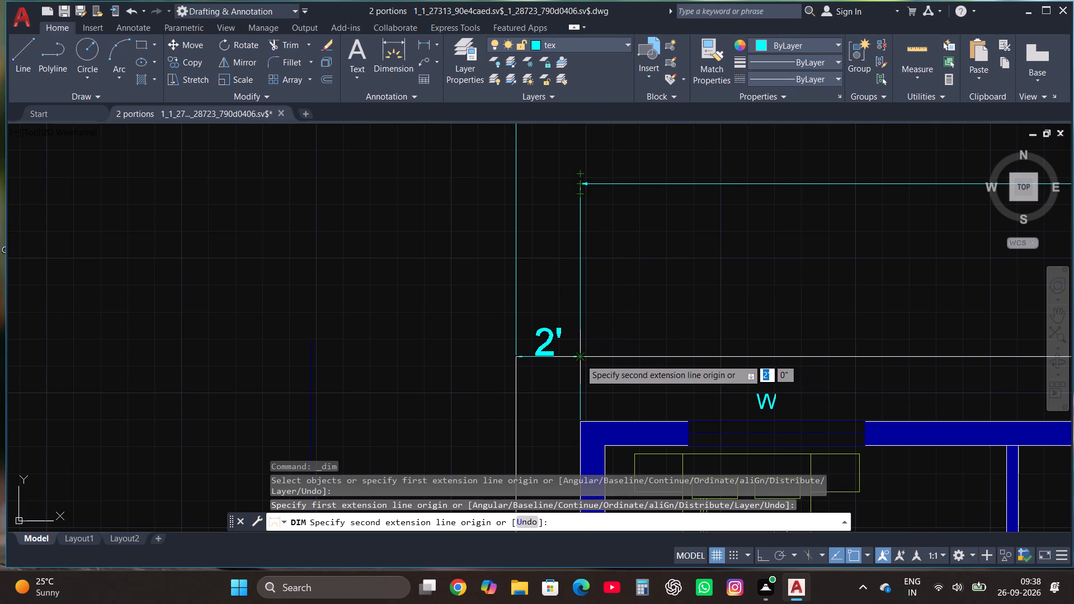
left_click(580, 359)
left_click(581, 397)
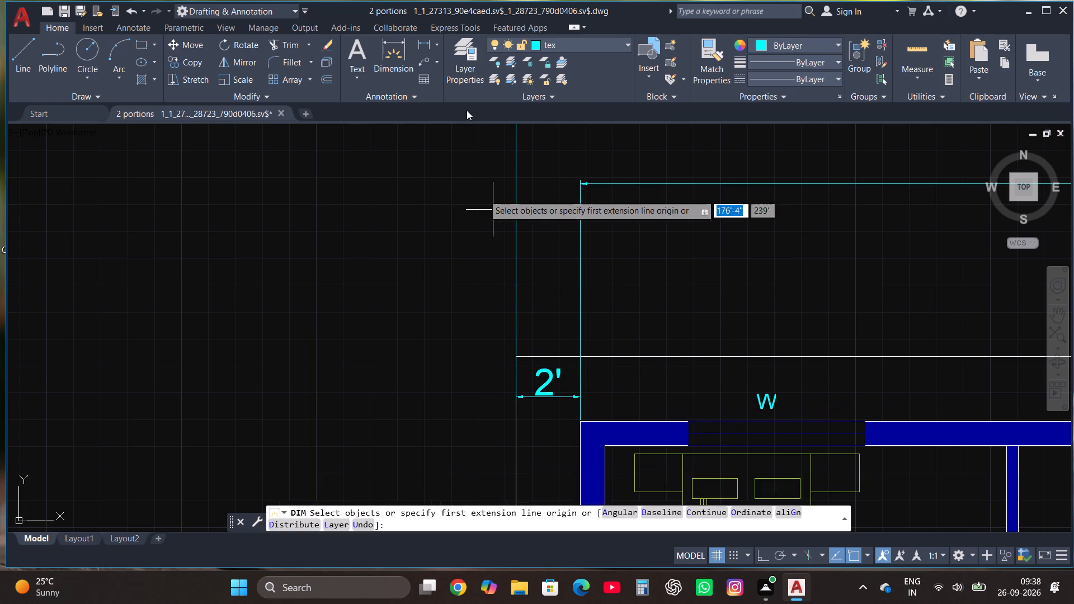
left_click(389, 51)
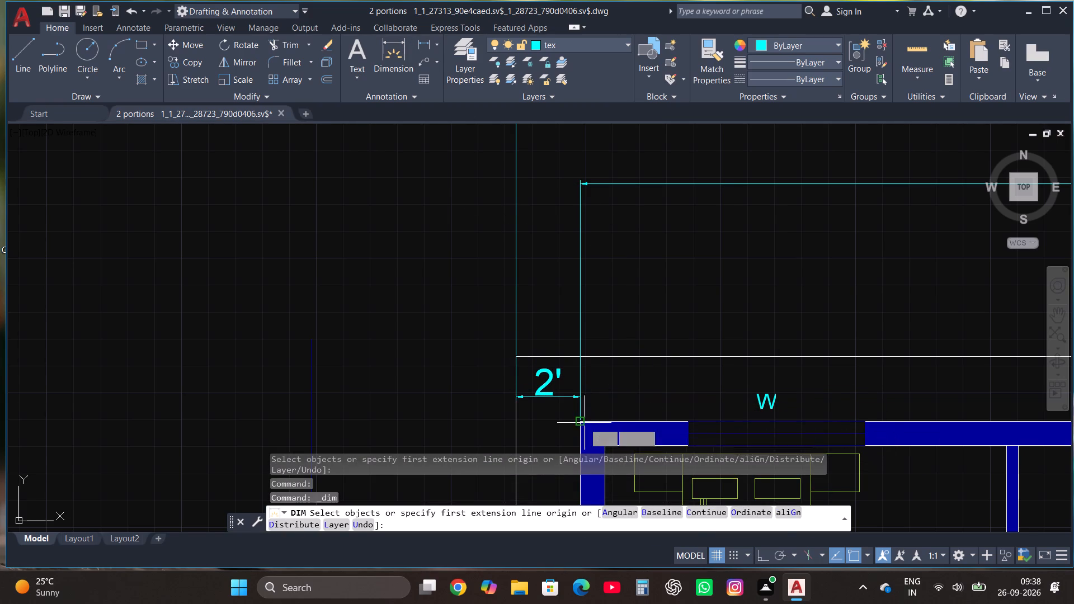
left_click(583, 422)
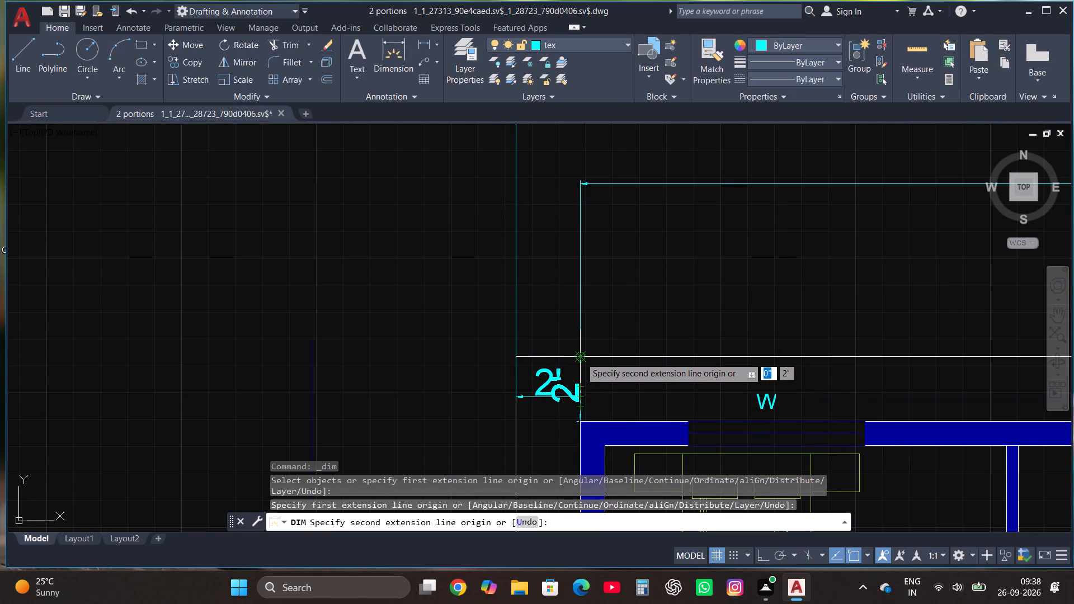
left_click(581, 357)
left_click(648, 359)
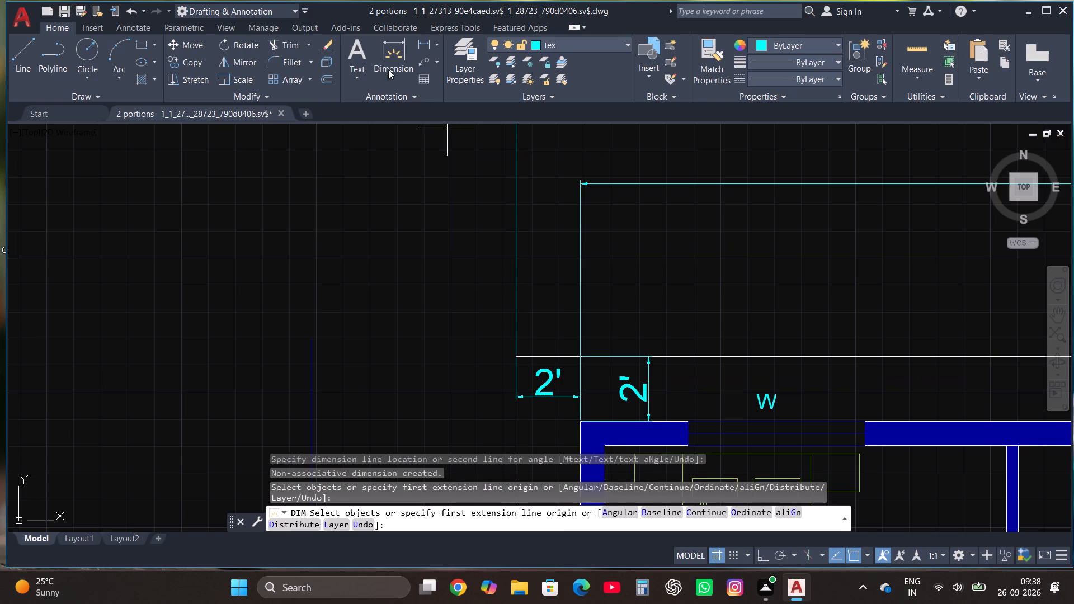
Dimension the outer boundary's full north-south length, placing the dimension line outside the west boundary.
left_click(387, 50)
scroll(579, 170, "down", 4)
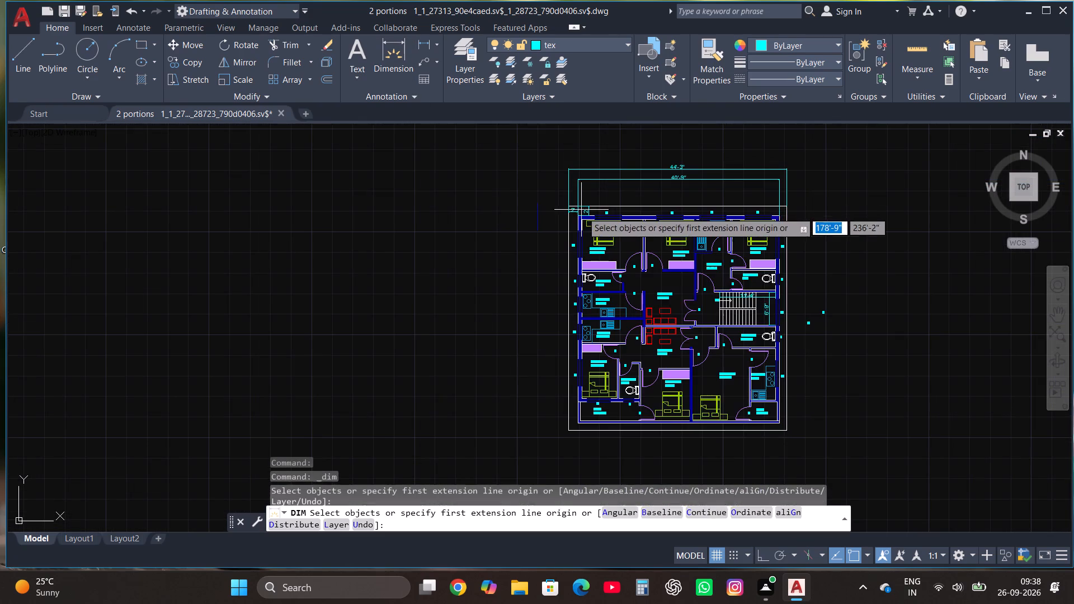
left_click(569, 430)
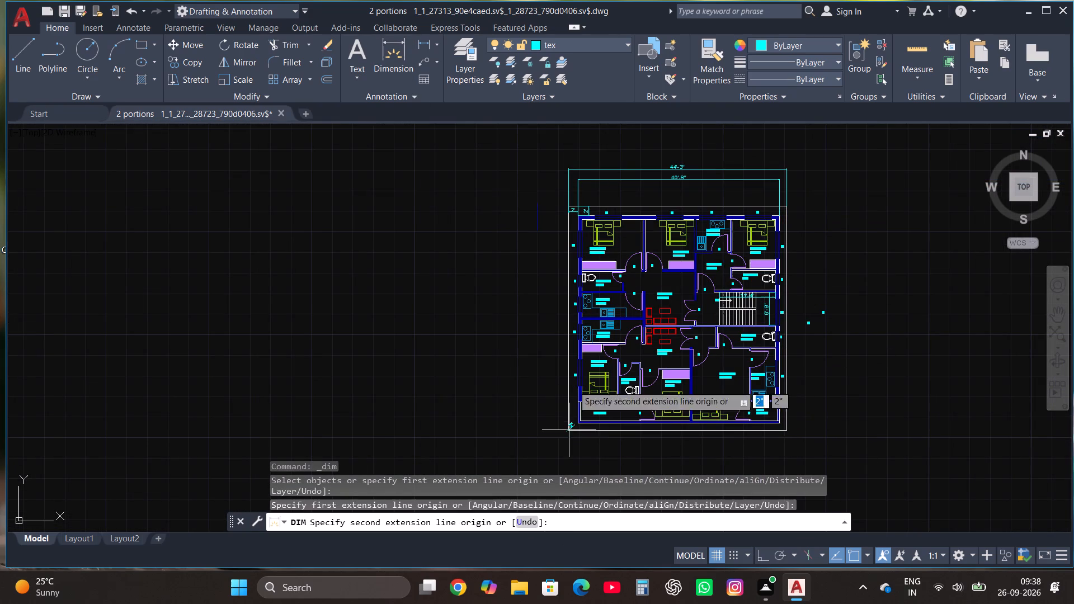
left_click(567, 202)
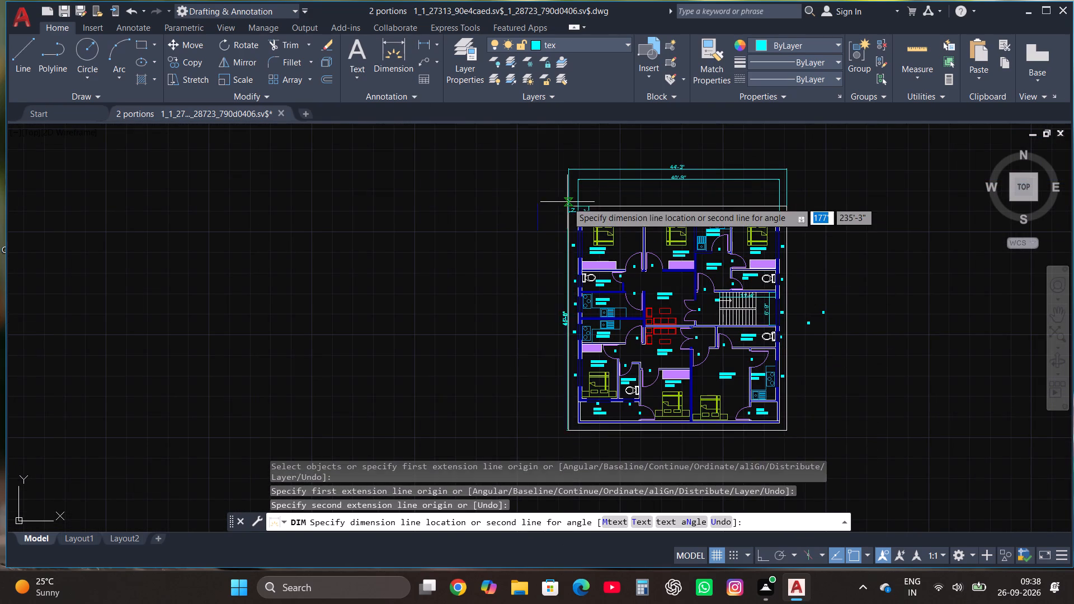
left_click(545, 200)
Dimension the building's north-south length between its outer west-wall corners, placing it between the boundary and the boundary's length dimension.
left_click(397, 58)
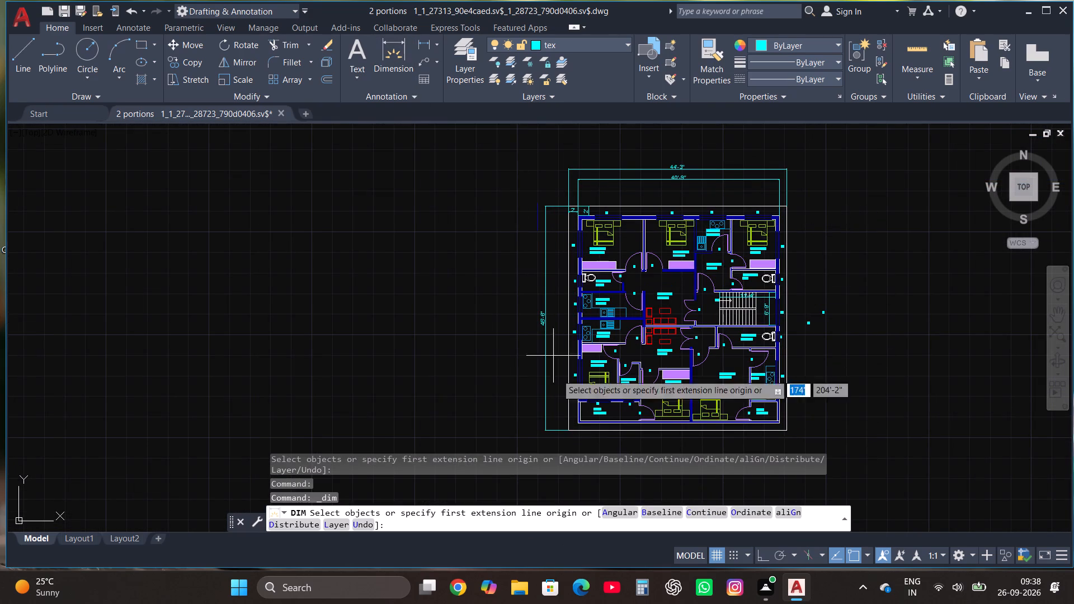
scroll(578, 419, "up", 2)
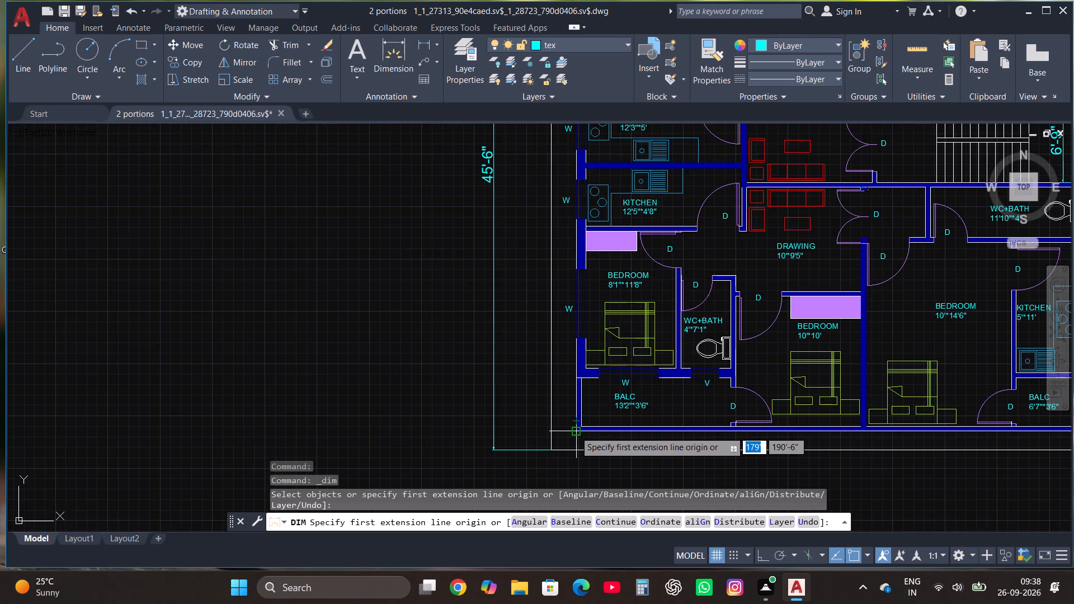
left_click(575, 431)
scroll(577, 432, "down", 2)
scroll(574, 208, "up", 4)
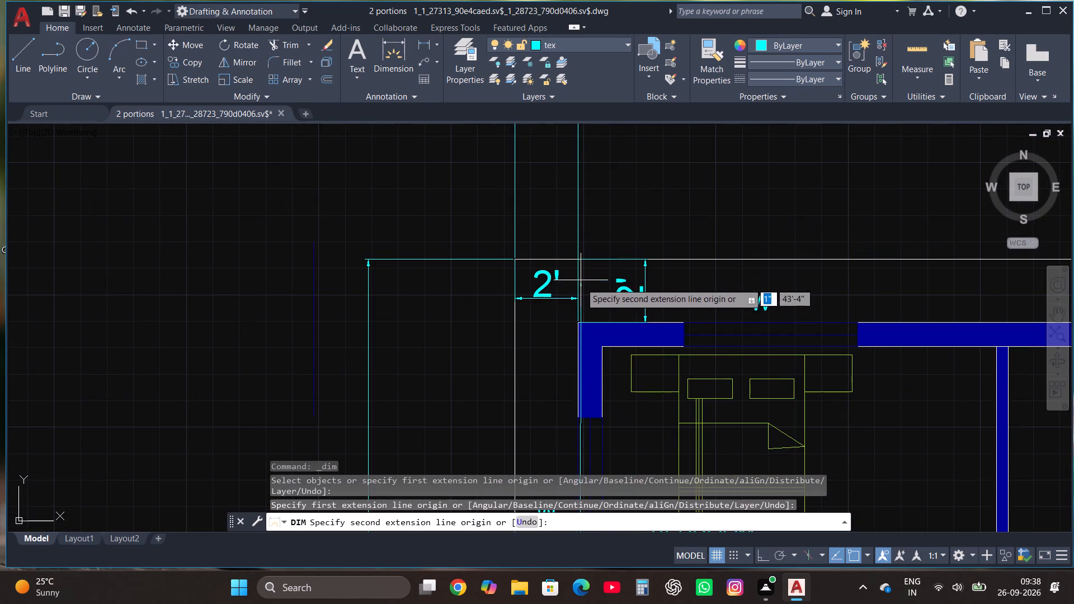
left_click_drag(578, 322, 580, 327)
scroll(580, 326, "down", 3)
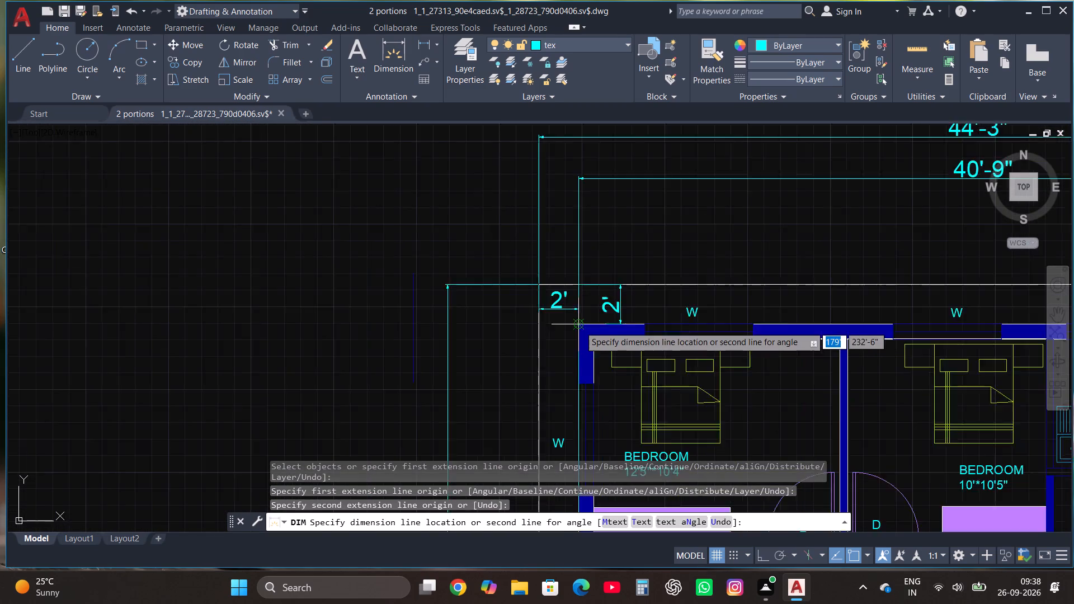
scroll(548, 323, "down", 1)
left_click(548, 324)
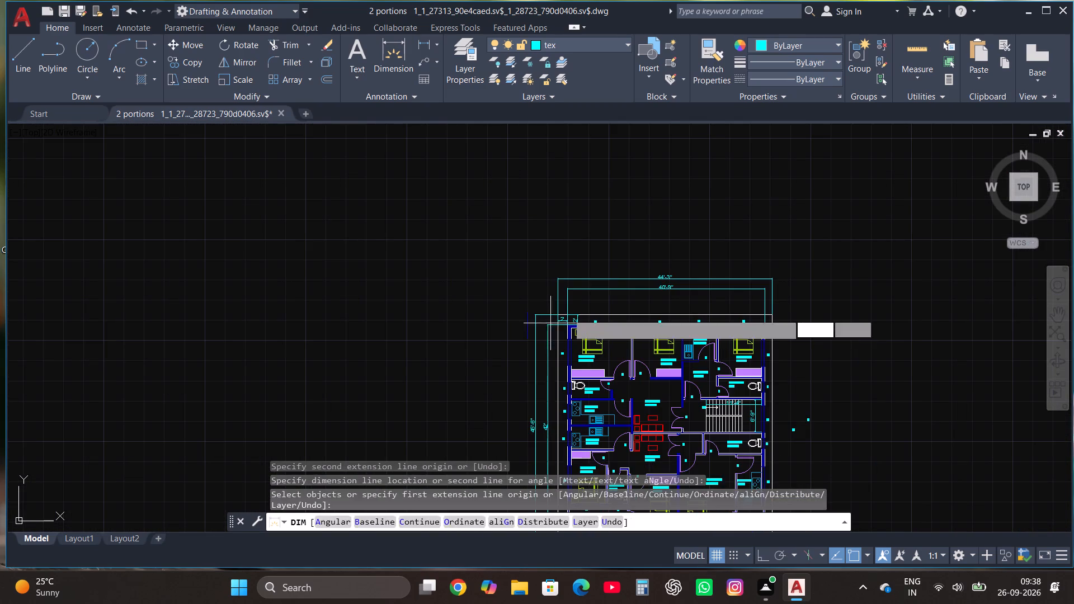
Dimension the gap between the building's south wall and the outer boundary near the southwest corner, below the 13'2"*3'6" balcony.
scroll(664, 271, "down", 2)
scroll(614, 393, "up", 4)
scroll(619, 384, "down", 2)
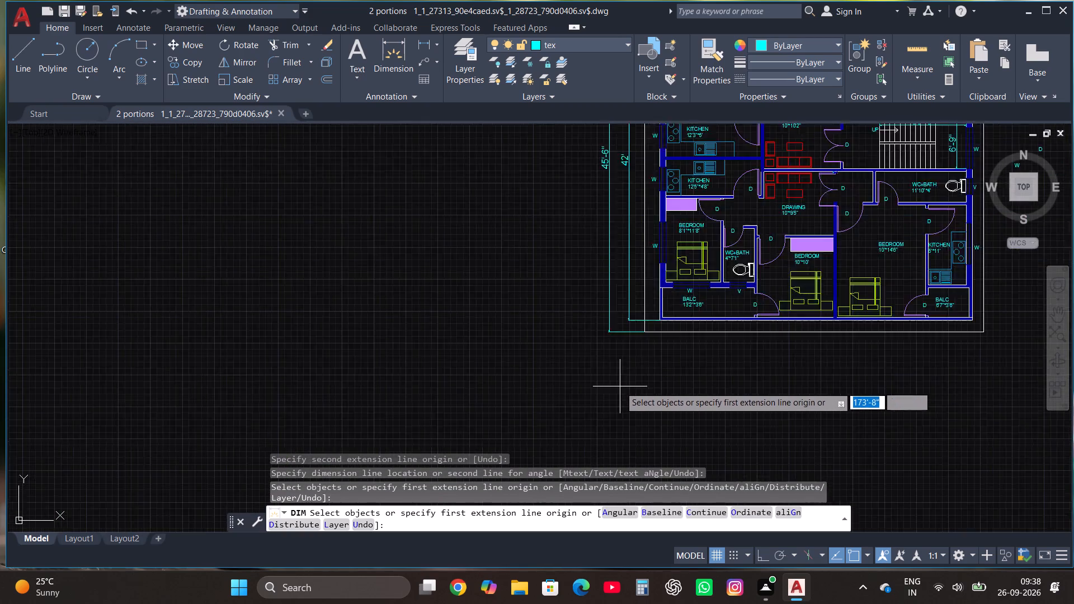
scroll(758, 353, "up", 3)
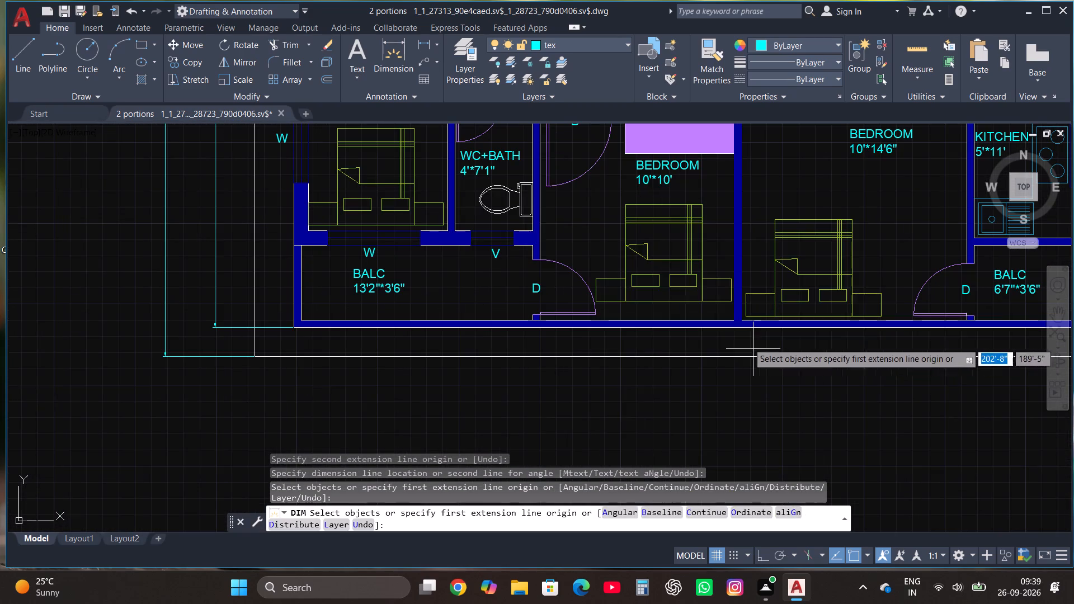
left_click(383, 54)
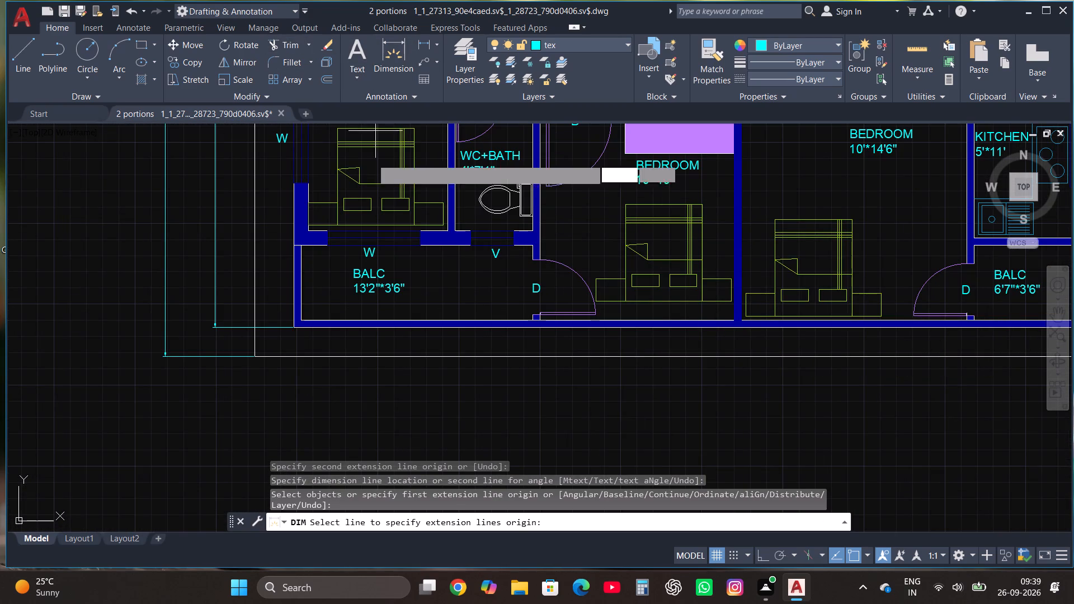
left_click(254, 327)
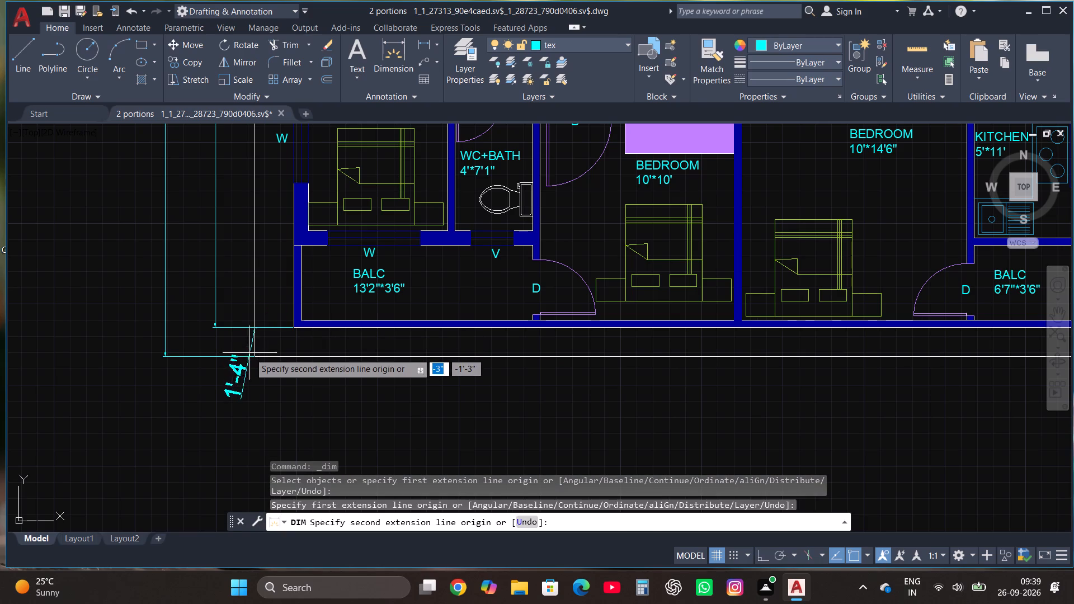
left_click(252, 356)
left_click(309, 357)
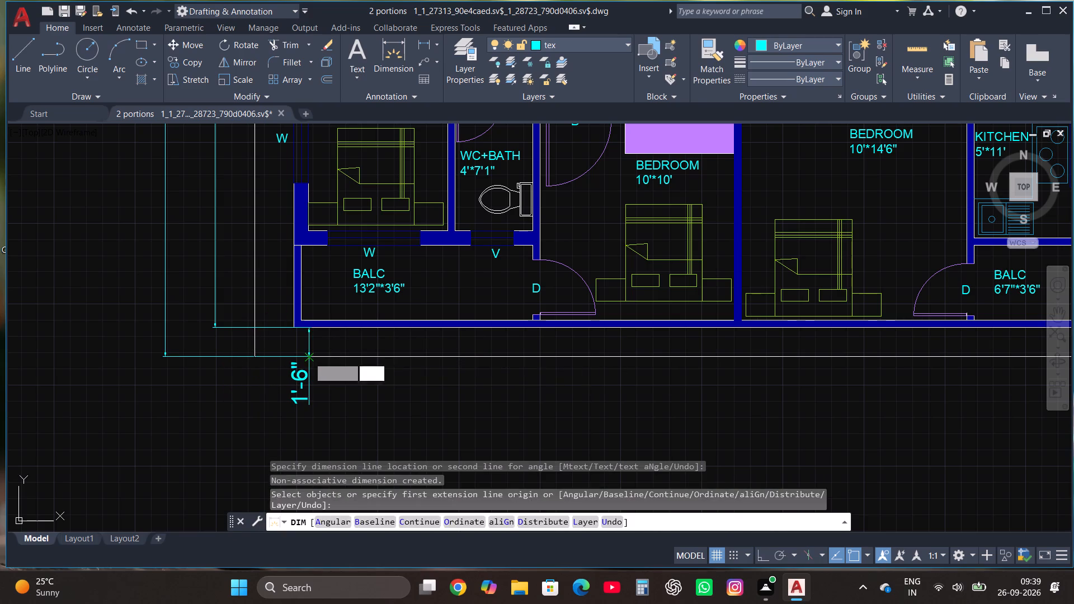
Dimension the gap between the building's east wall and the outer boundary near the southeast corner, beside the 5'*11' kitchen.
scroll(340, 409, "down", 2)
scroll(710, 404, "down", 2)
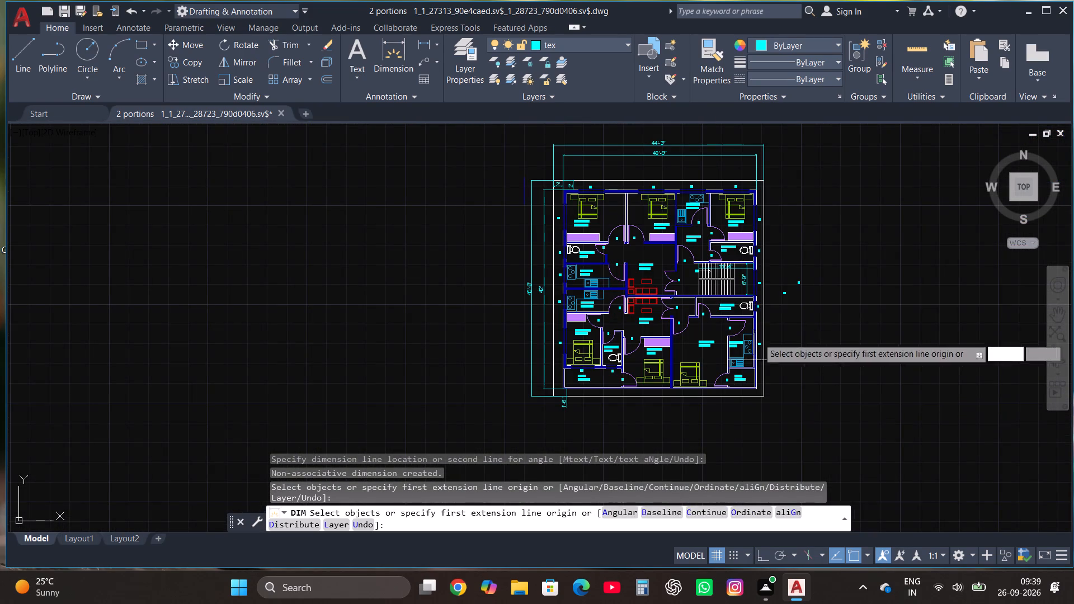
scroll(806, 384, "up", 3)
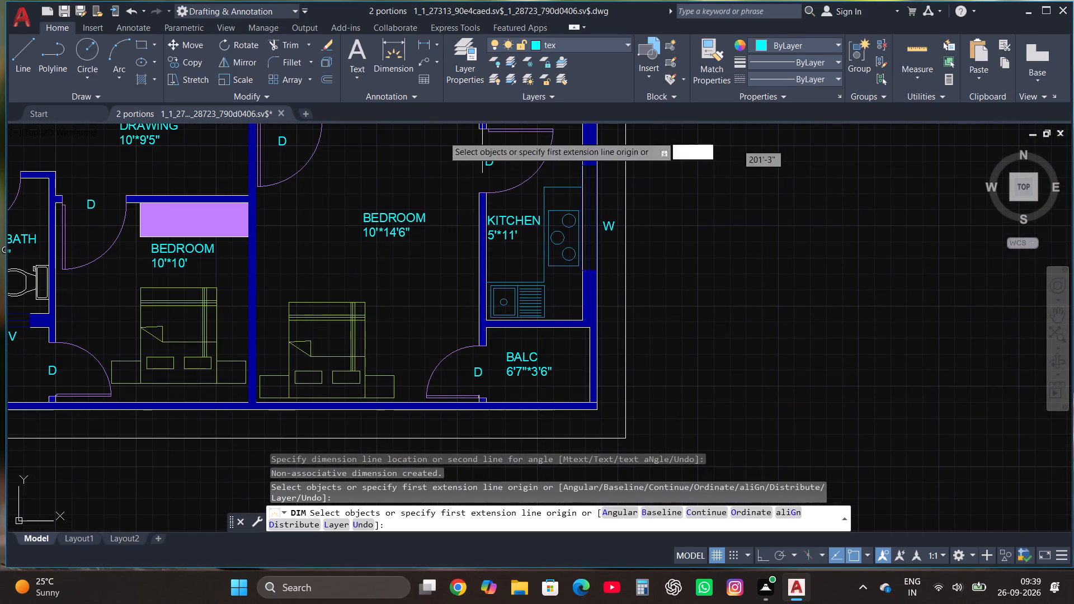
left_click(389, 54)
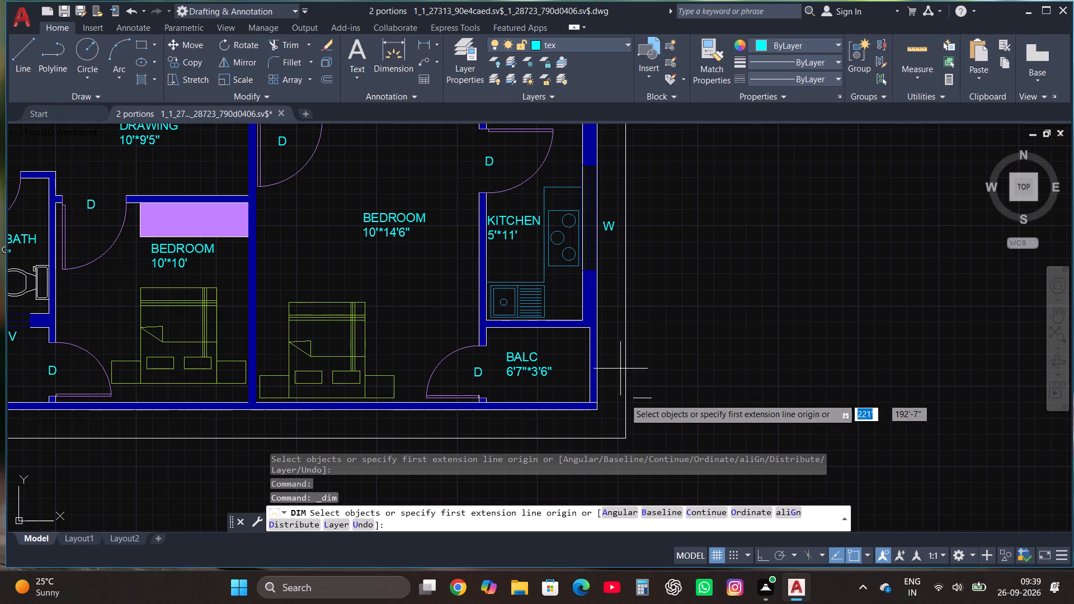
left_click(597, 408)
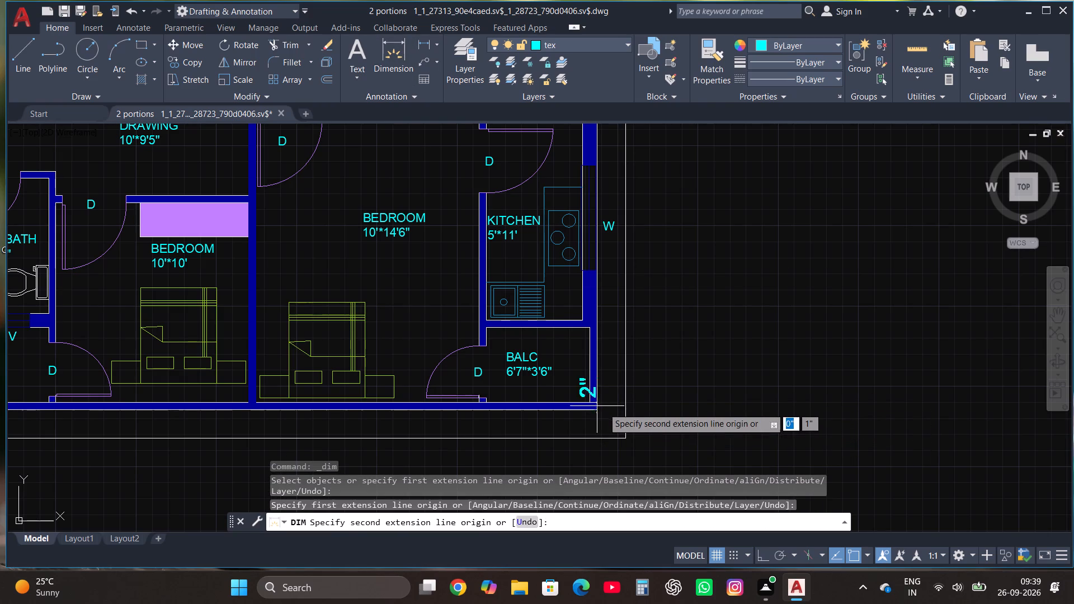
left_click(624, 409)
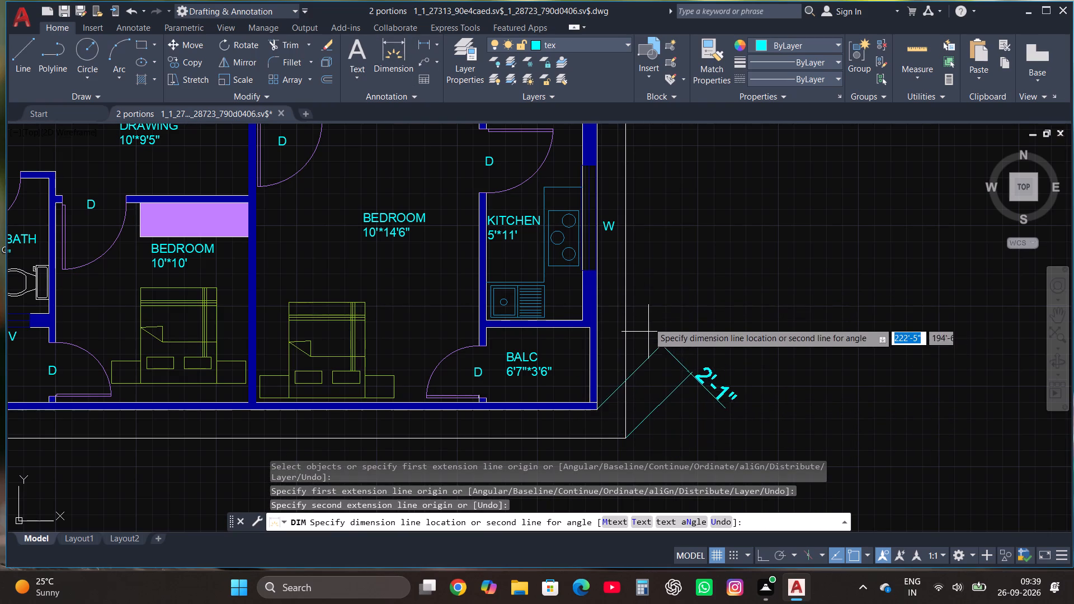
left_click(626, 283)
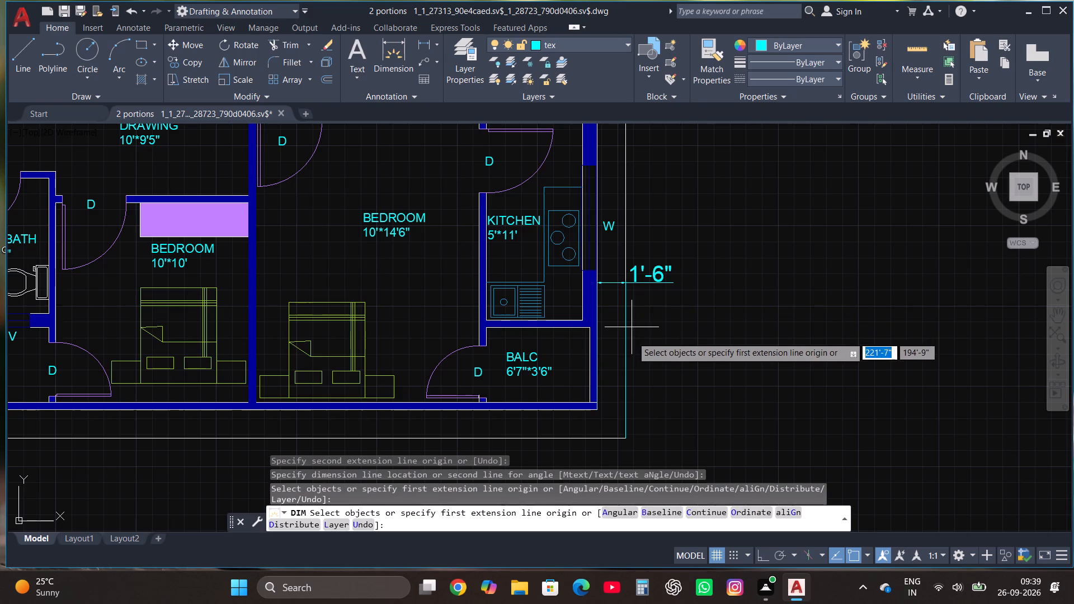
Make sofa the current layer and add the multiline text "FIRST FLOOR" below the plan's south boundary.
scroll(673, 385, "down", 3)
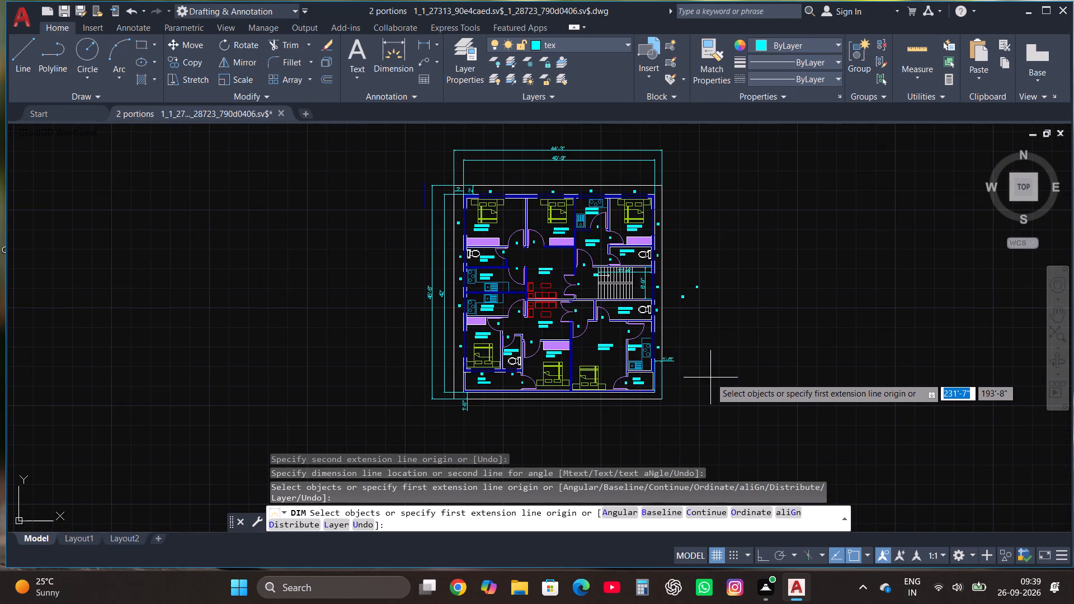
scroll(703, 381, "down", 1)
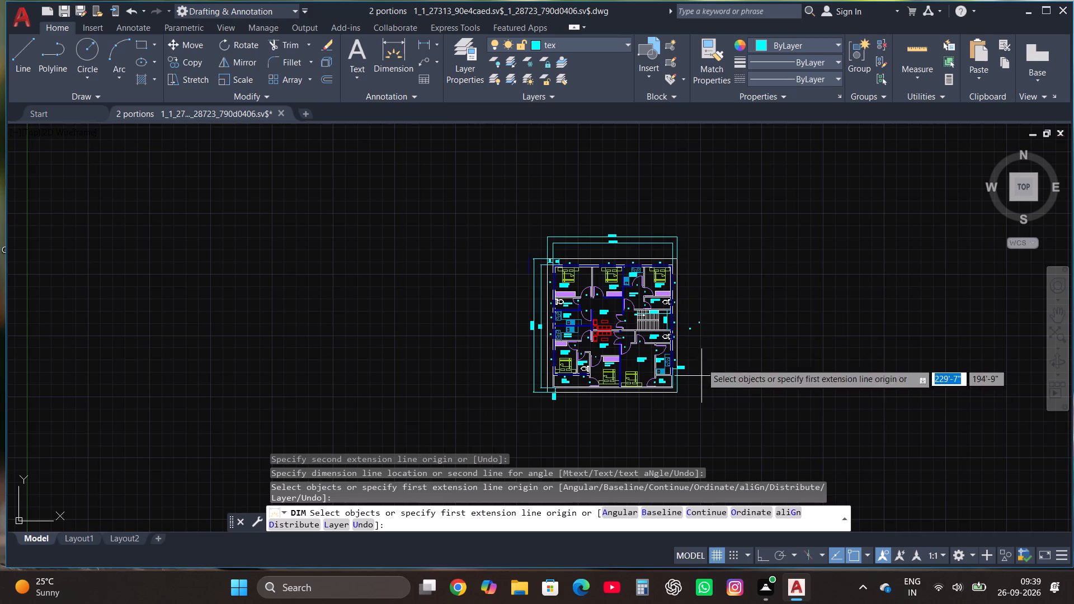
scroll(699, 306, "down", 1)
scroll(690, 397, "up", 2)
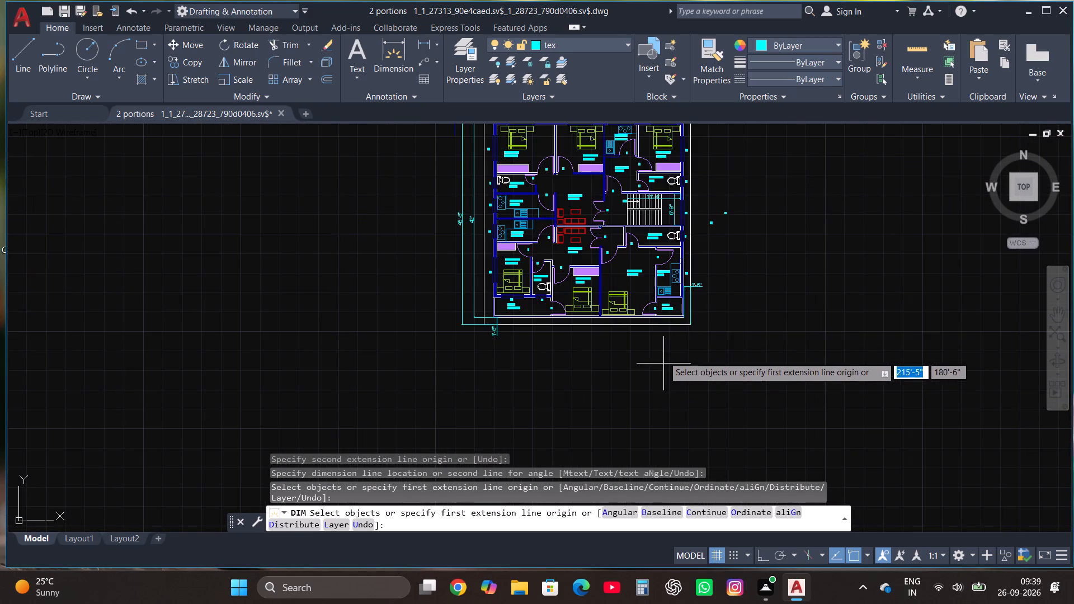
left_click(574, 45)
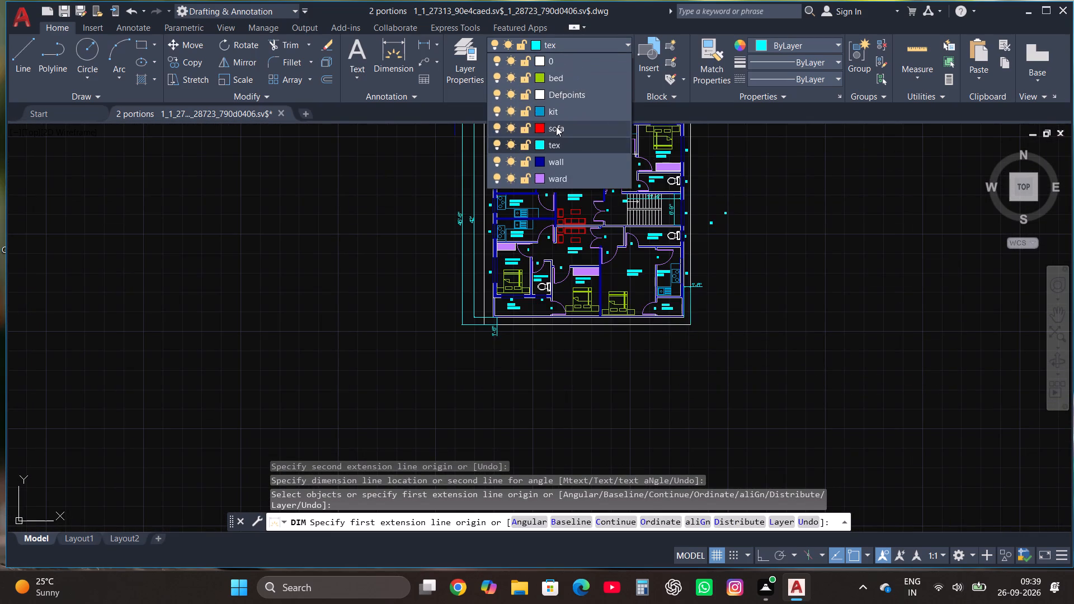
left_click(556, 126)
left_click(355, 47)
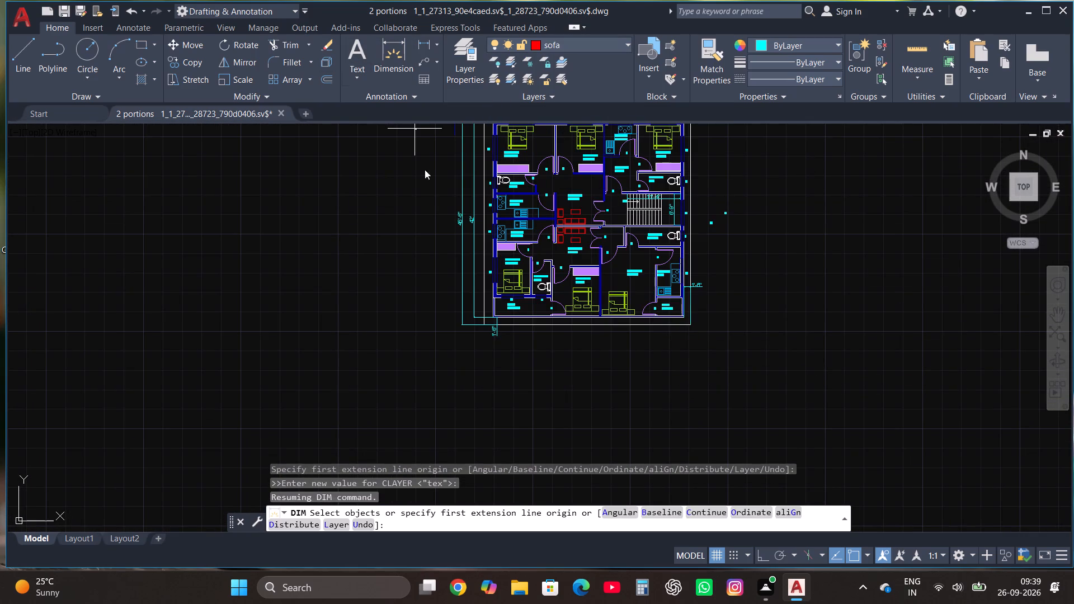
left_click(508, 395)
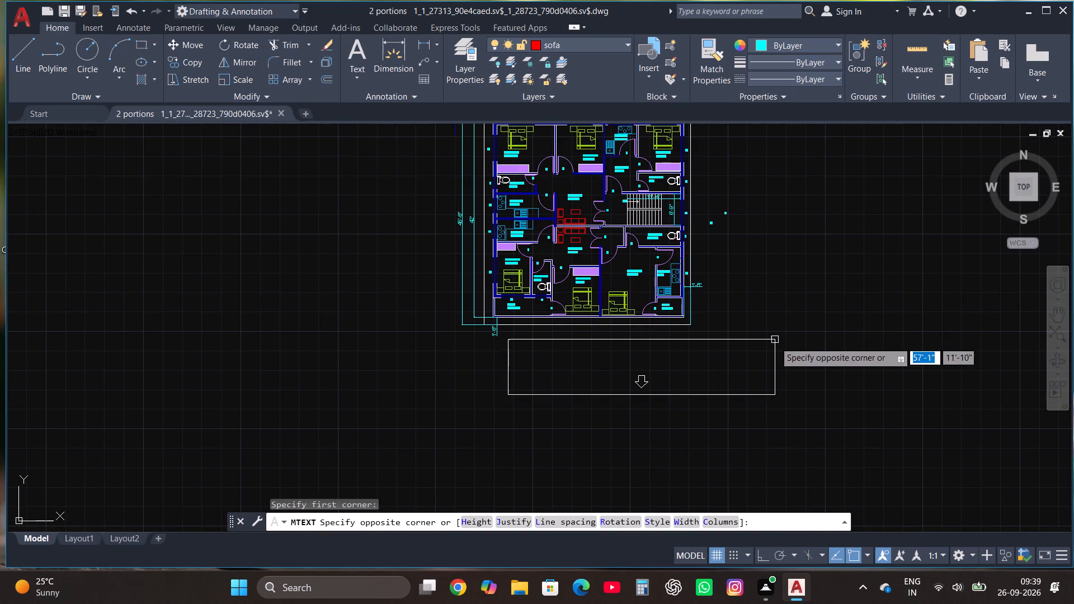
left_click(775, 342)
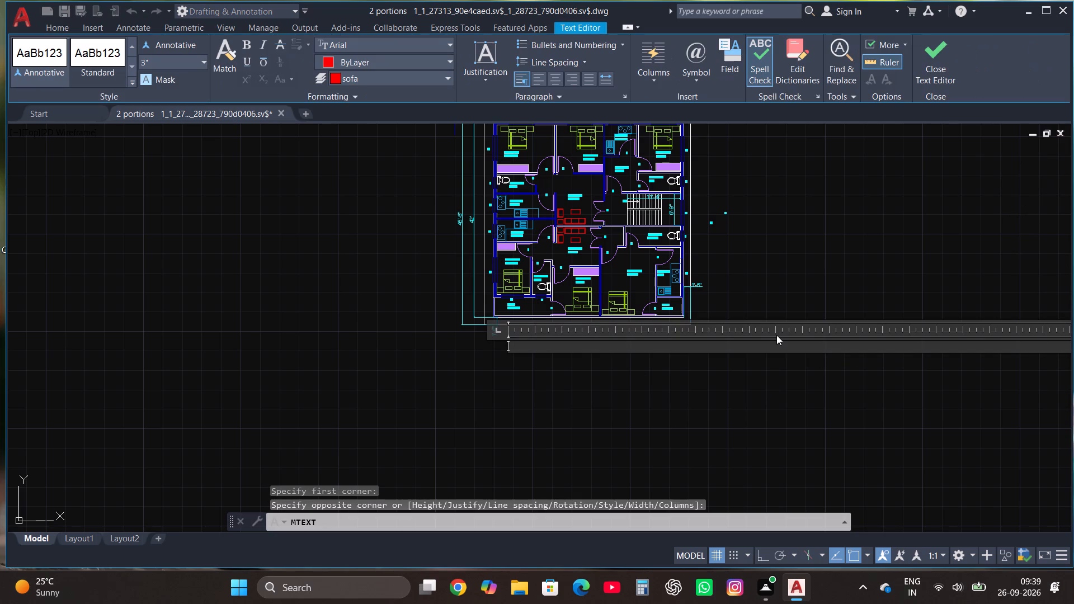
type("FIRST")
key("space")
type("FLOOR")
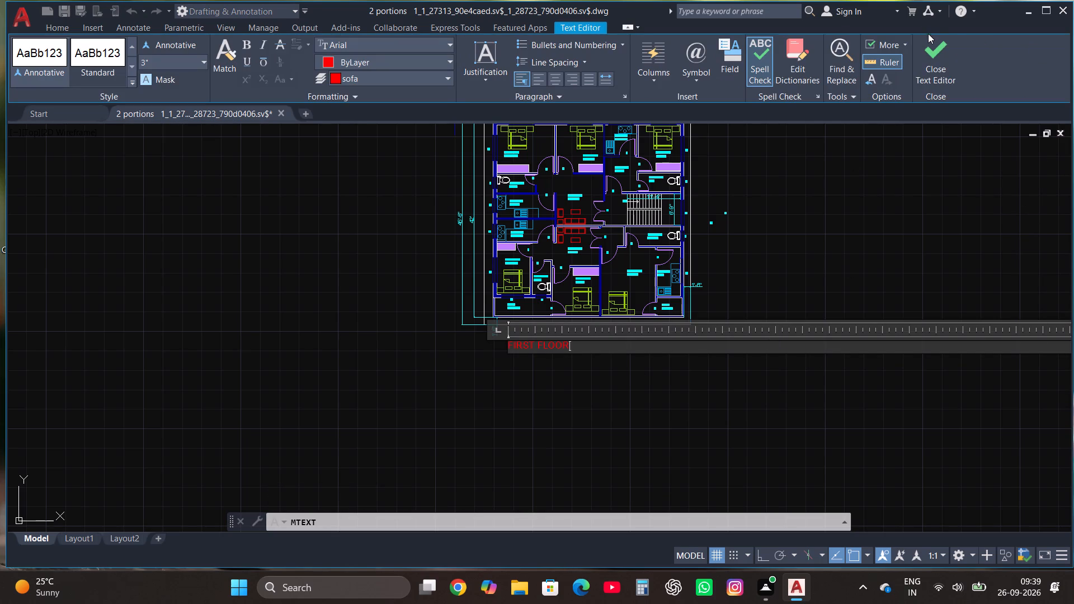
left_click(932, 38)
Scale the FIRST FLOOR text up freehand from its start point into a large title below the plan.
left_click(511, 341)
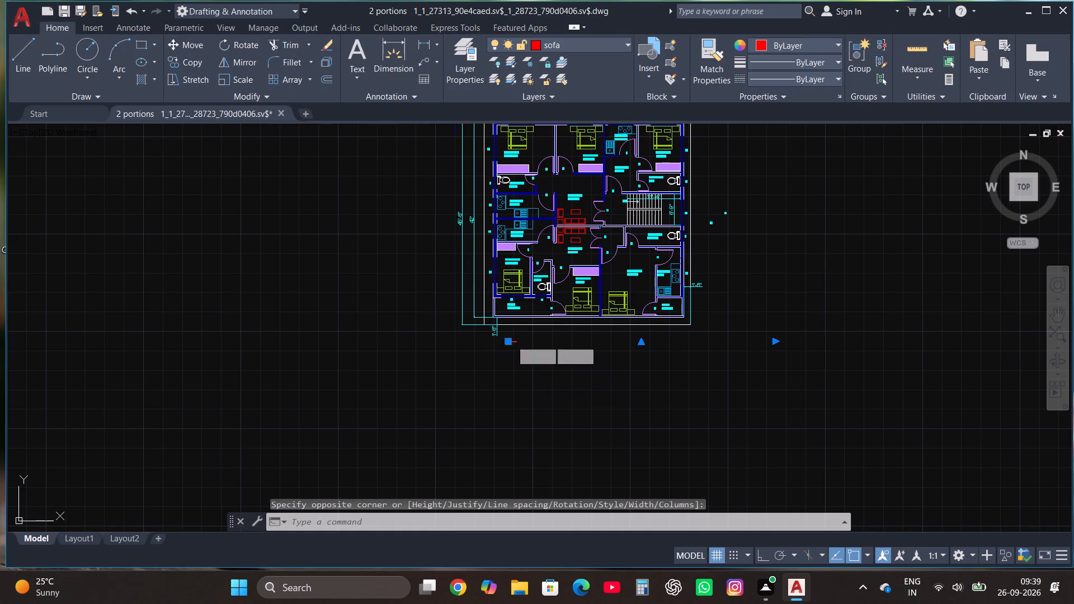
left_click(247, 81)
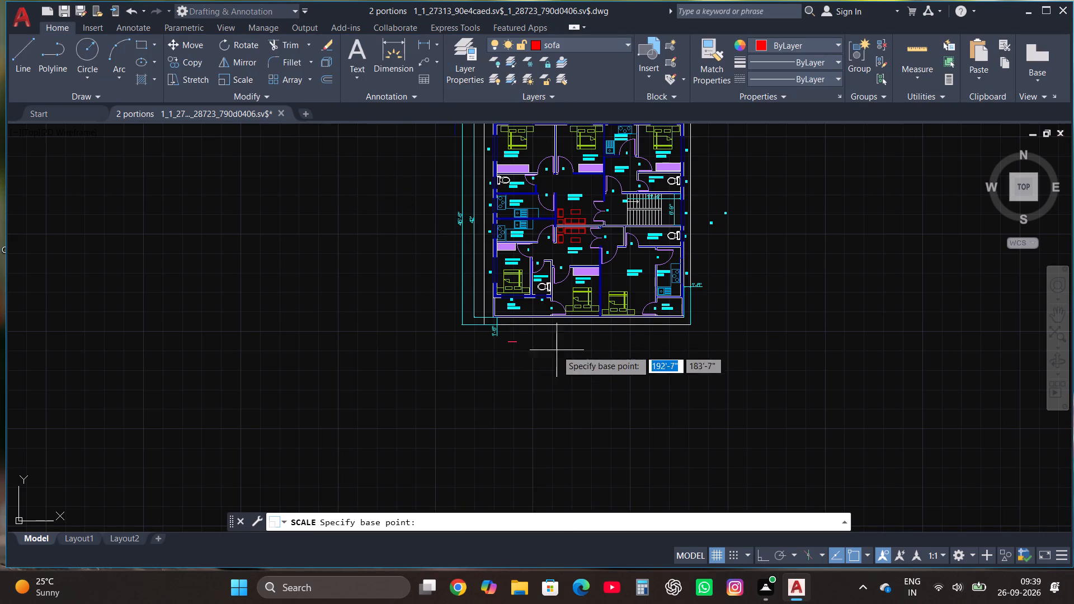
left_click(511, 341)
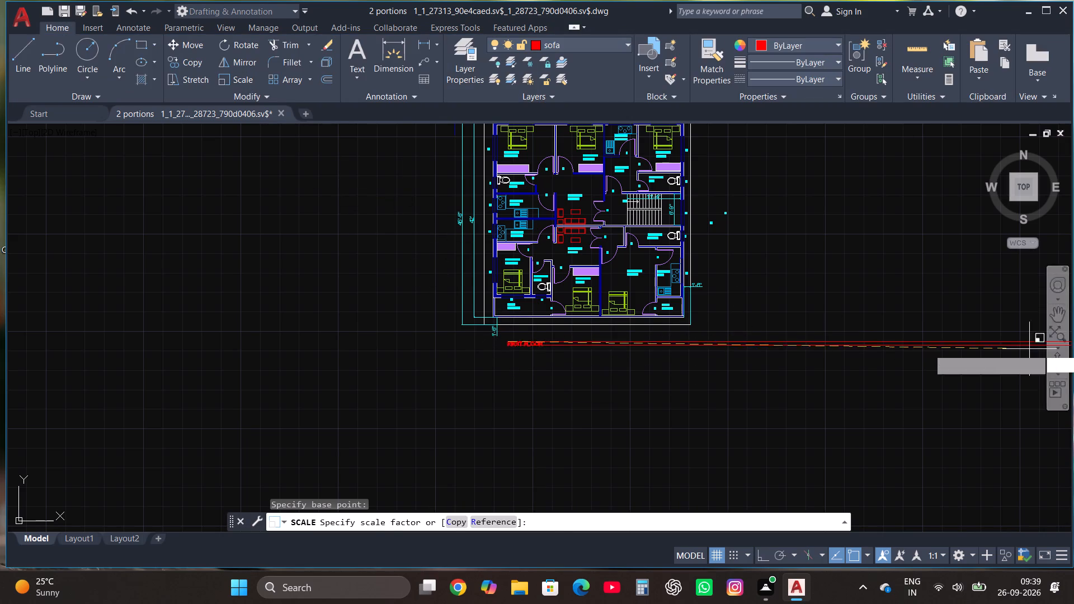
scroll(475, 466, "down", 5)
left_click(1017, 405)
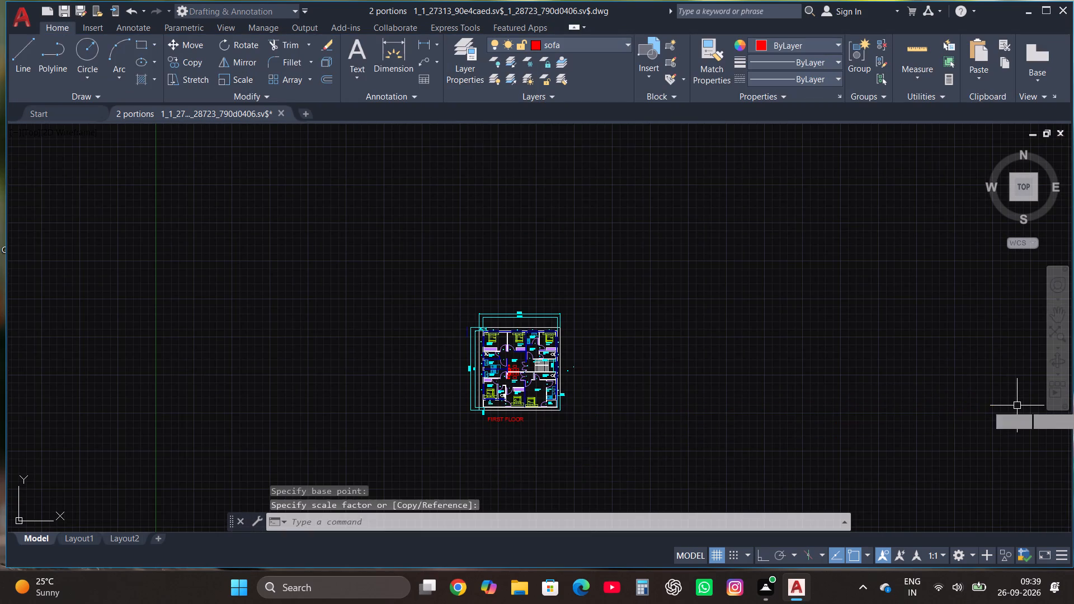
Move the FIRST FLOOR title so it sits roughly centred beneath the plan.
scroll(442, 416, "up", 3)
left_click(666, 431)
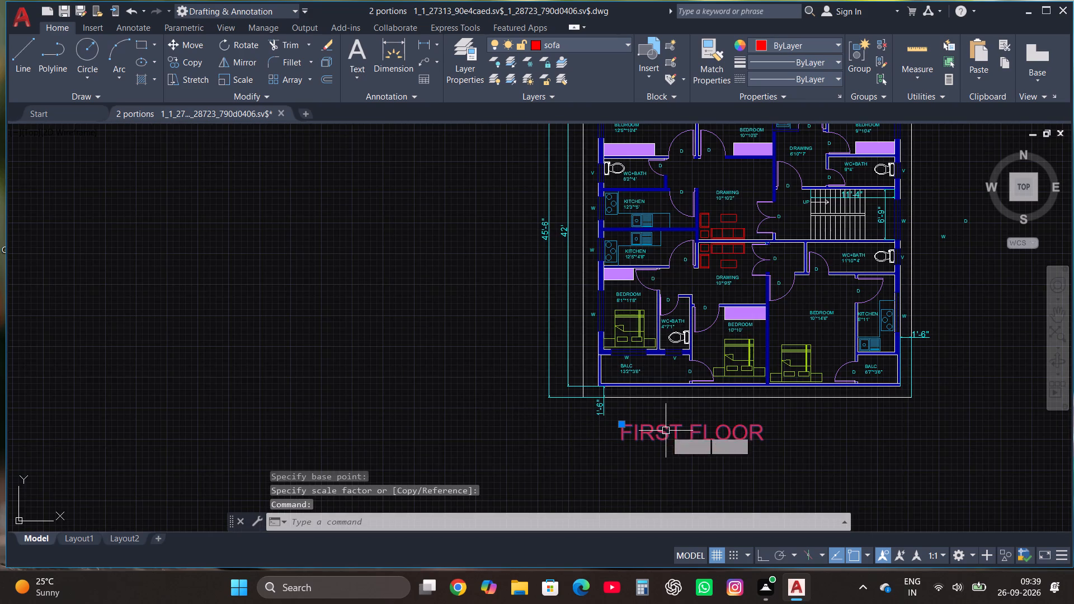
left_click(187, 40)
scroll(369, 395, "down", 2)
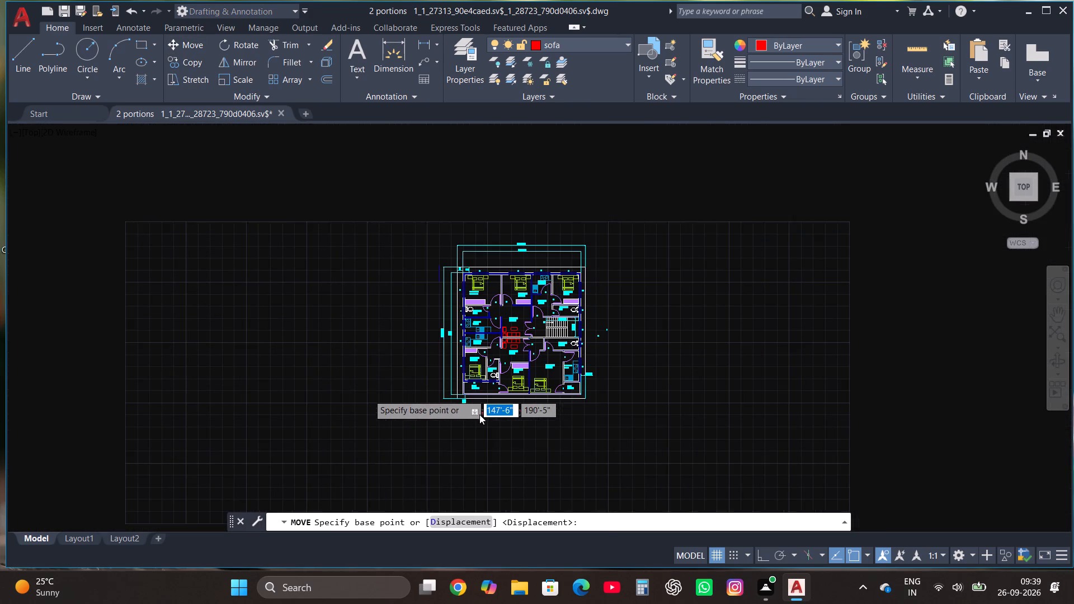
left_click(483, 410)
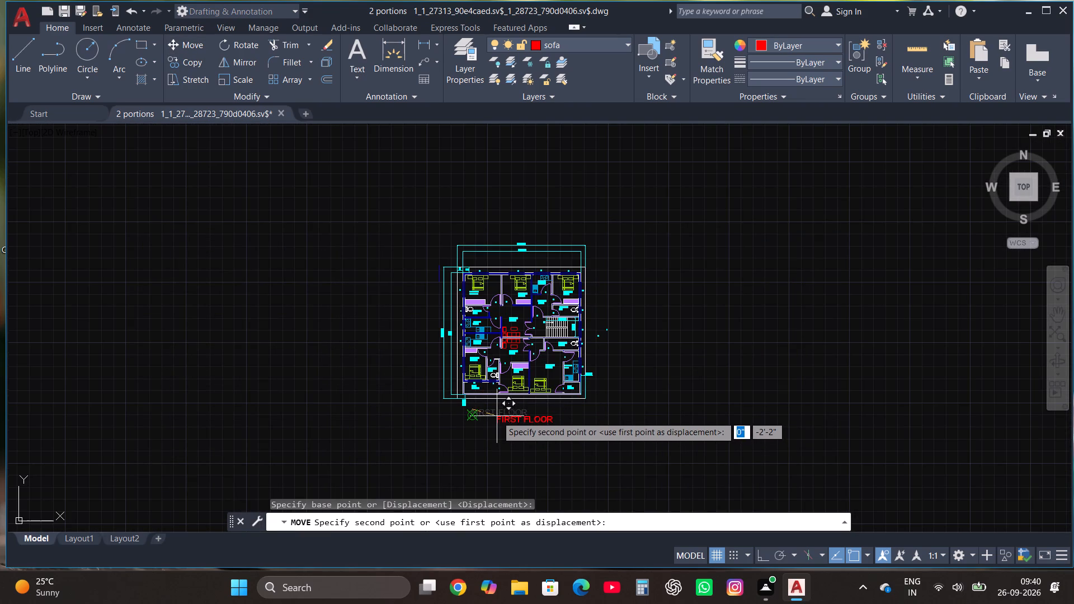
left_click(492, 414)
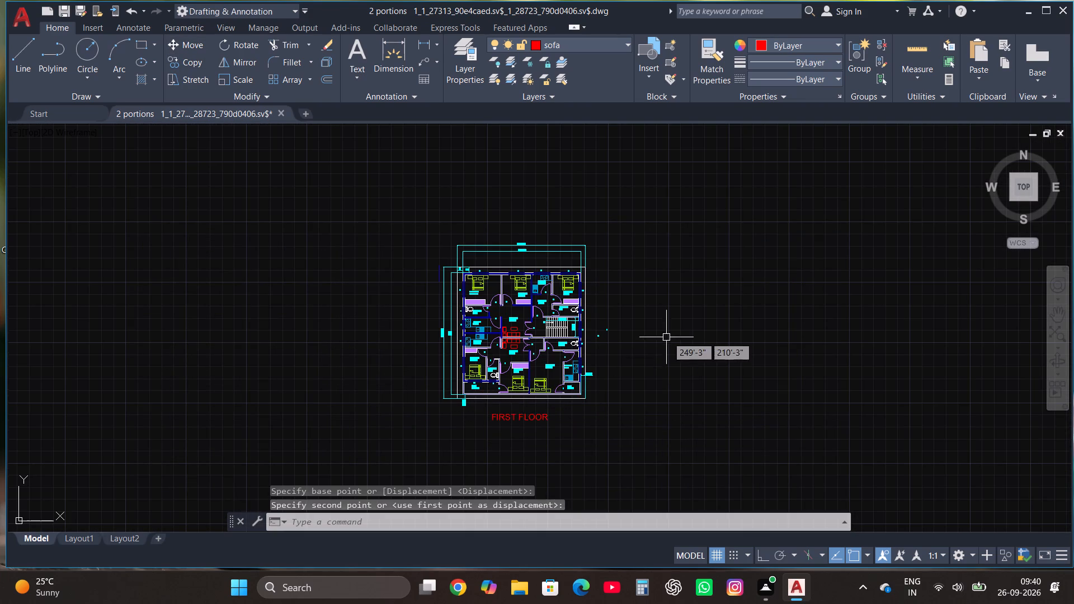
Create a new layer named TOI with colour index 210.
scroll(667, 337, "down", 2)
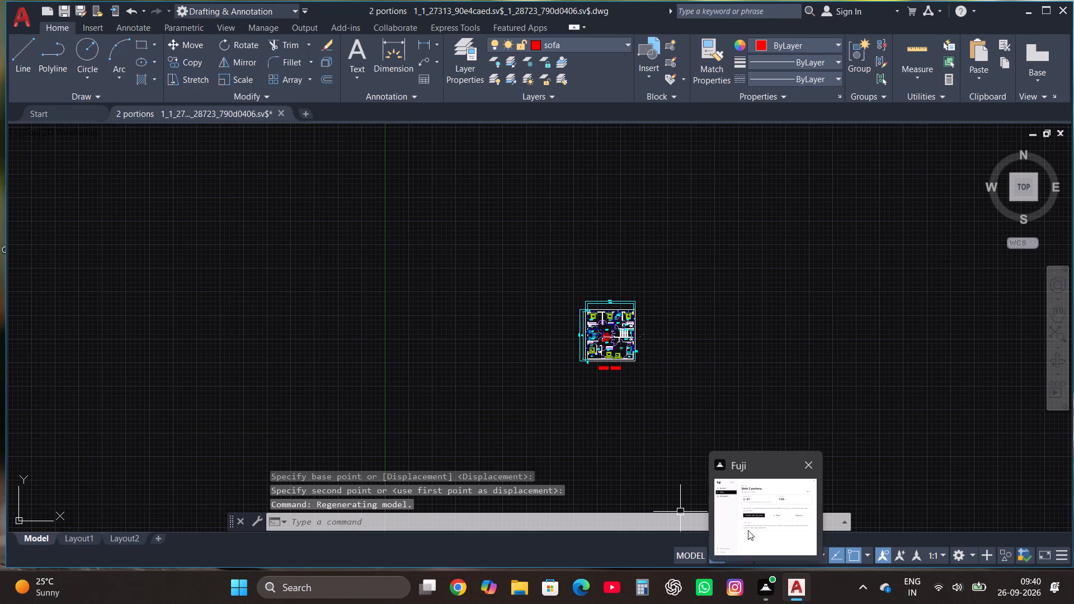
scroll(622, 364, "up", 1)
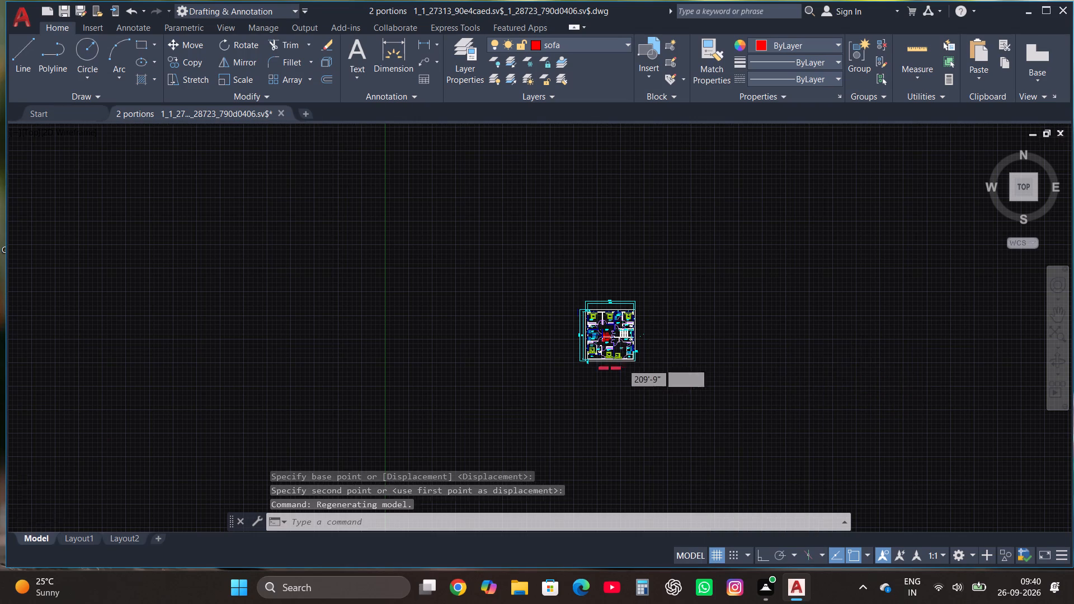
scroll(621, 362, "up", 1)
scroll(675, 326, "up", 2)
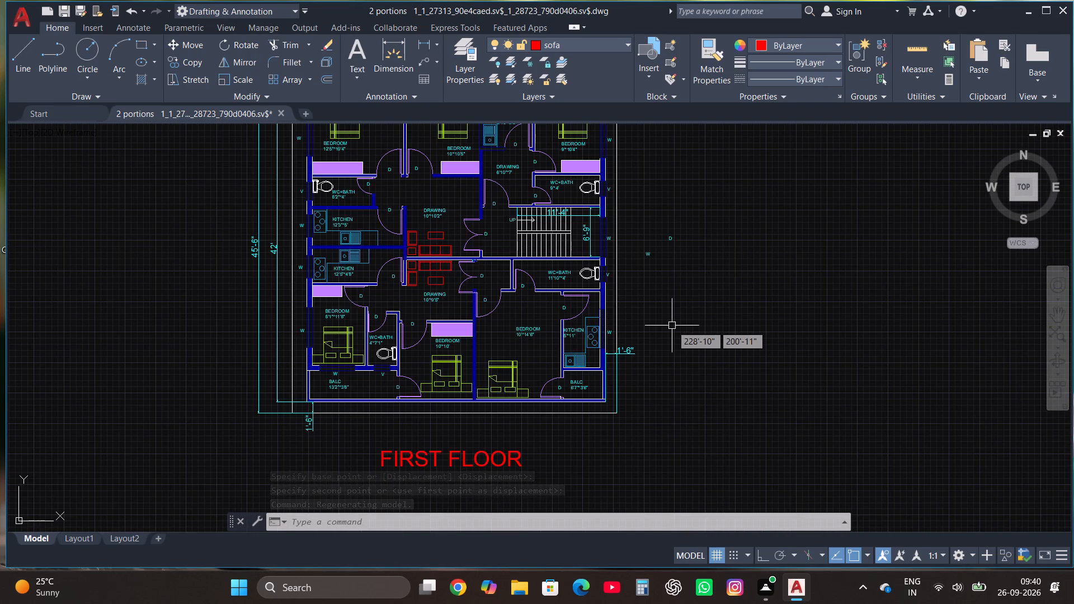
scroll(665, 329, "down", 2)
scroll(502, 188, "up", 2)
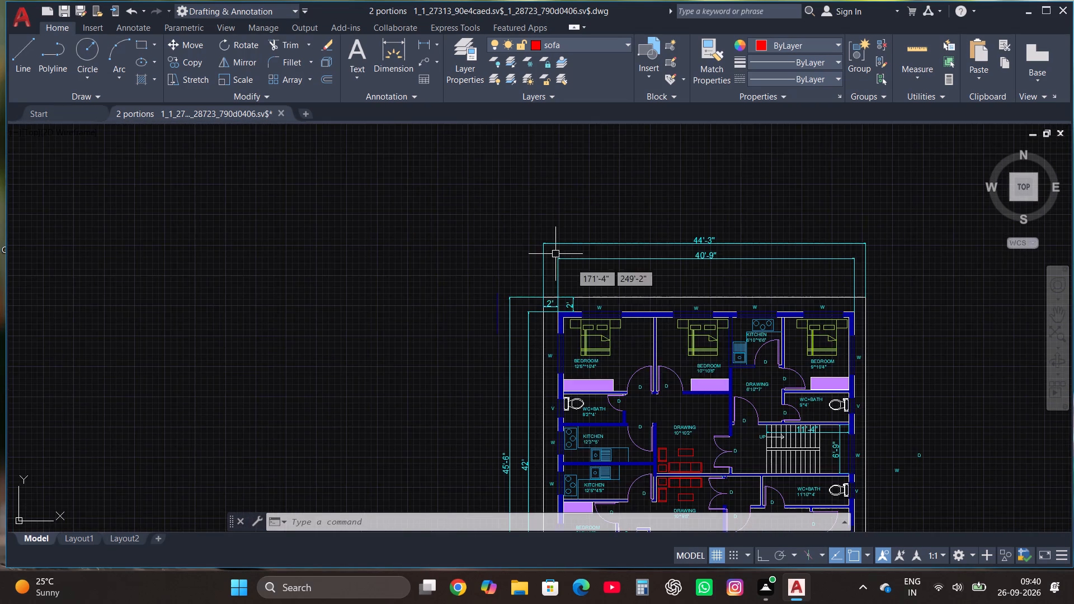
scroll(640, 465, "up", 3)
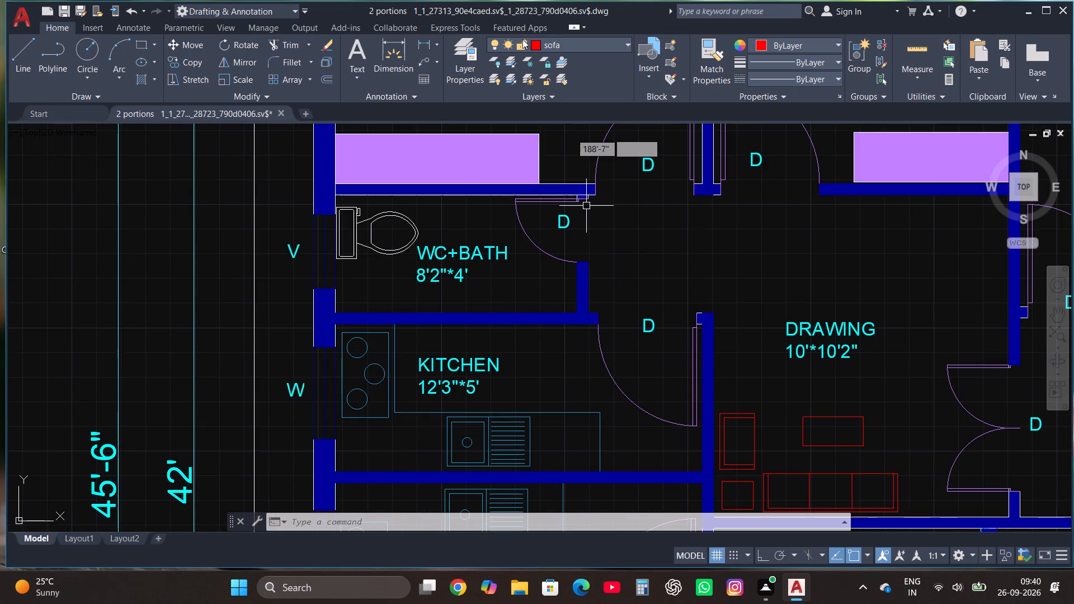
left_click(460, 40)
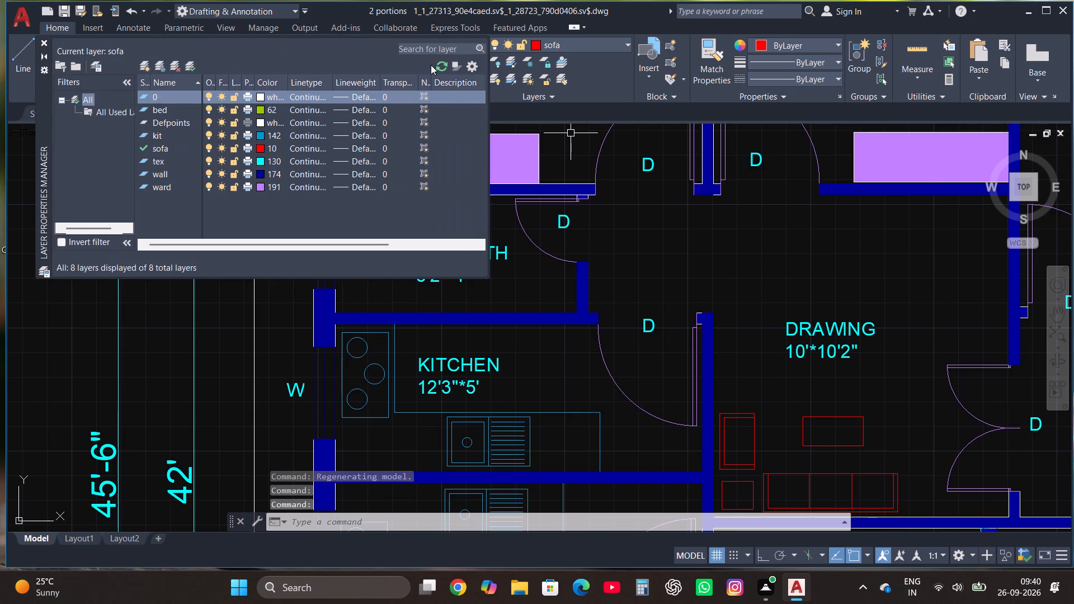
left_click(149, 67)
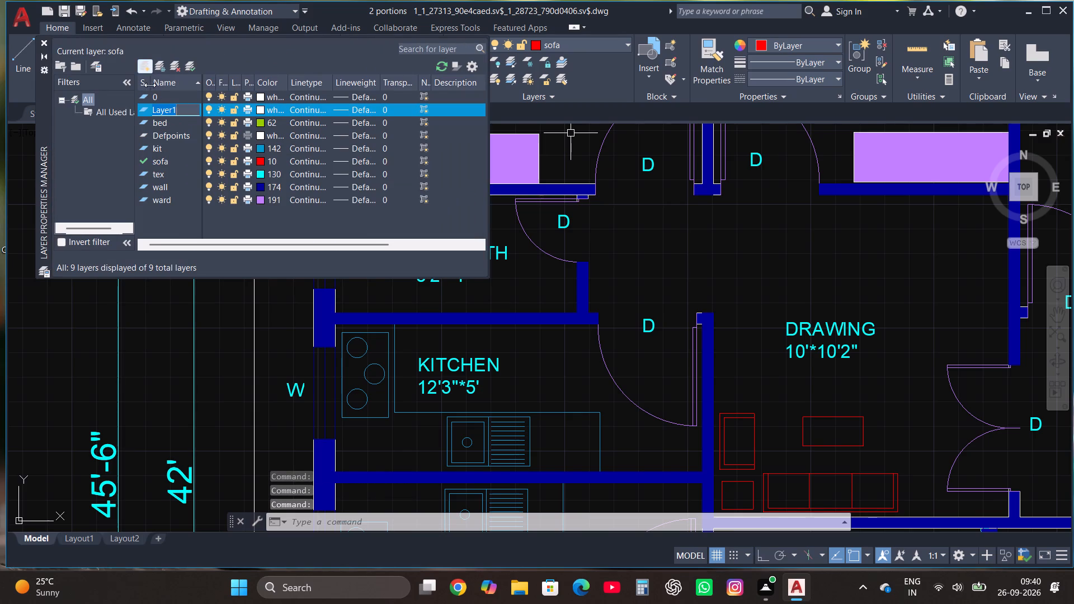
type("TOI")
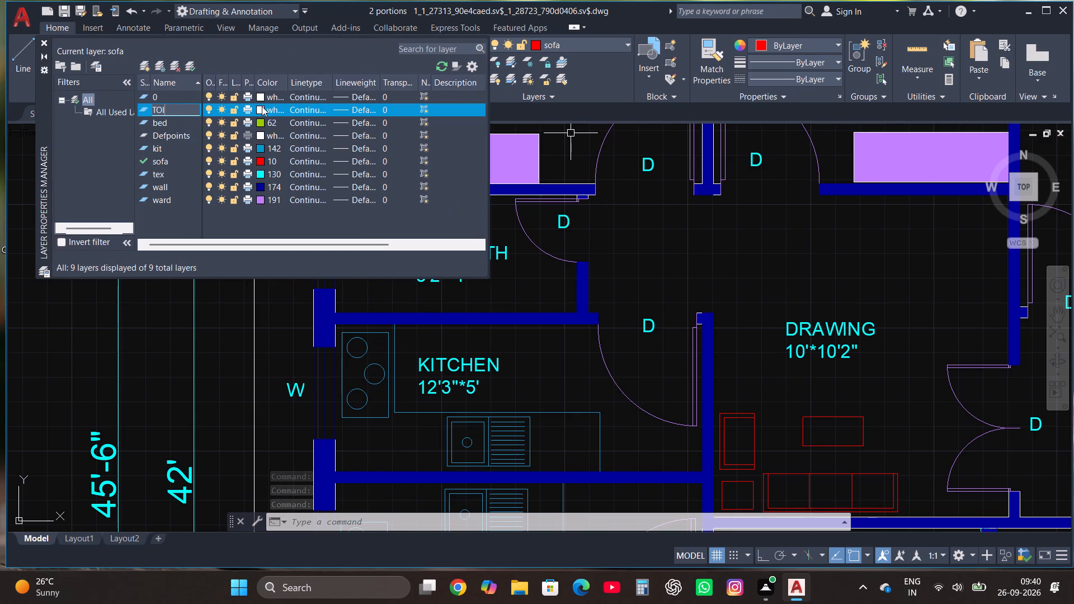
left_click(262, 109)
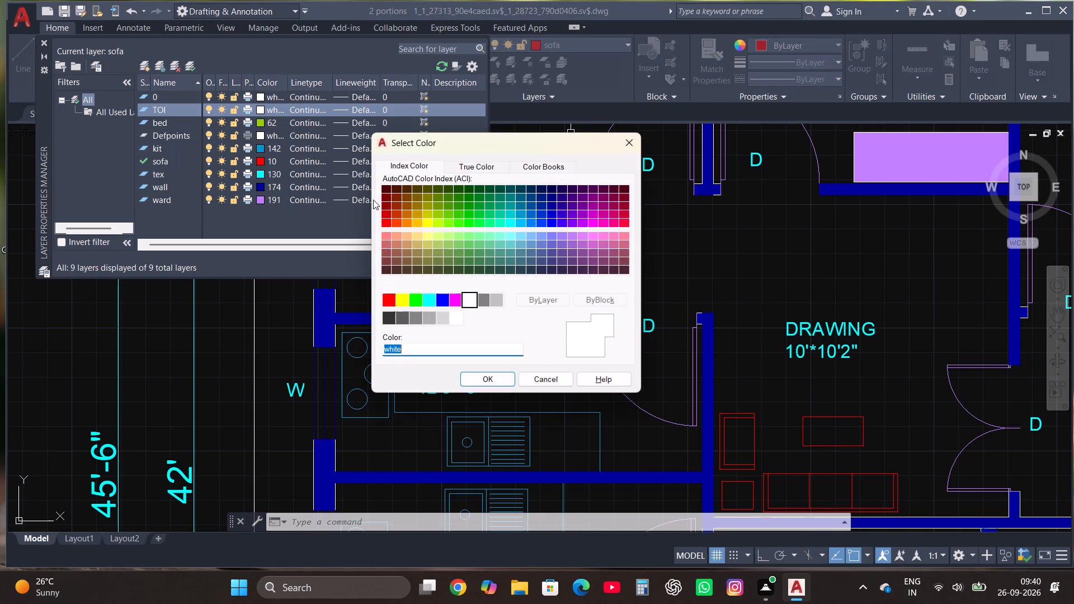
left_click(596, 221)
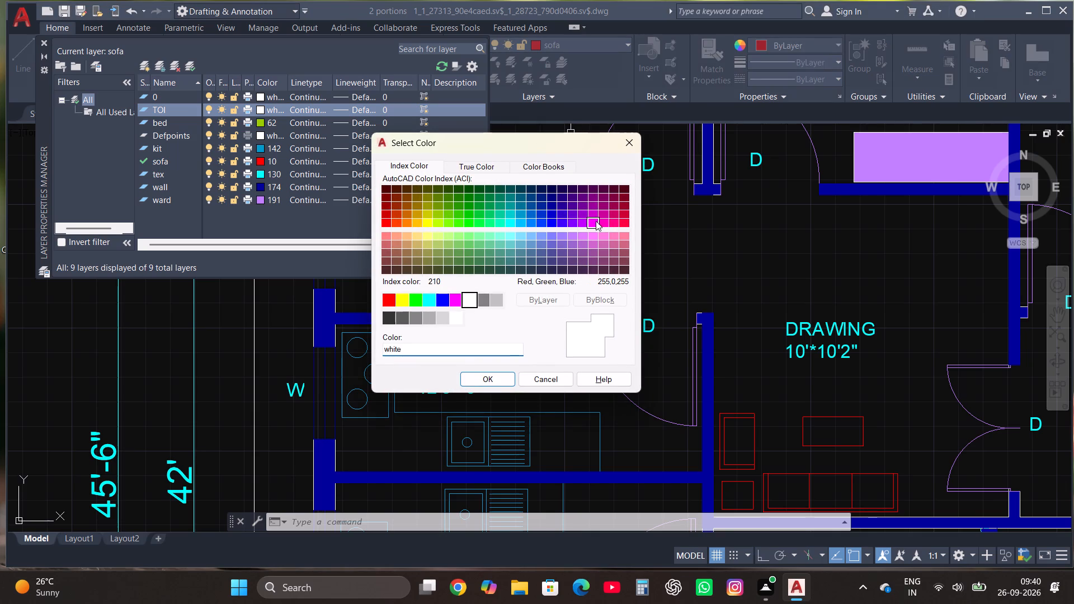
left_click(493, 383)
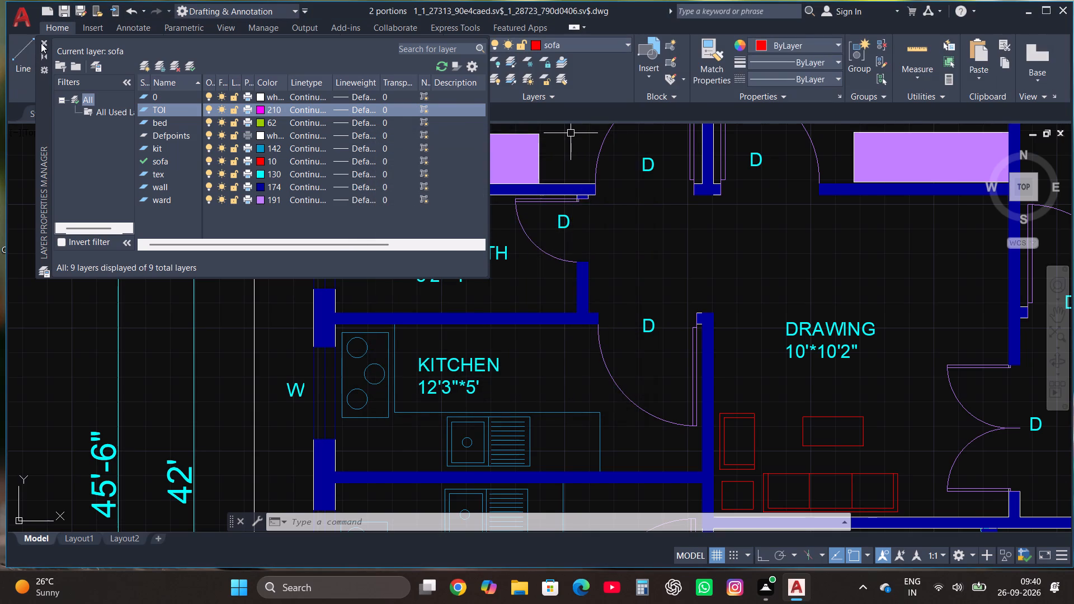
left_click(43, 41)
Select all the matching toilet fixtures in the plan and move them to the TOI layer.
left_click(360, 225)
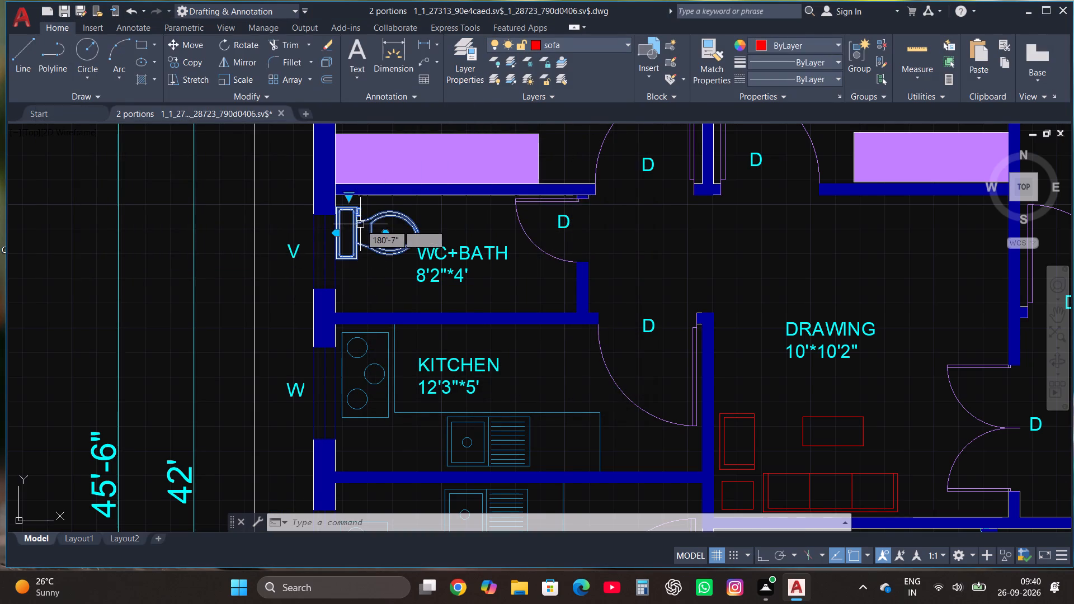
right_click(357, 225)
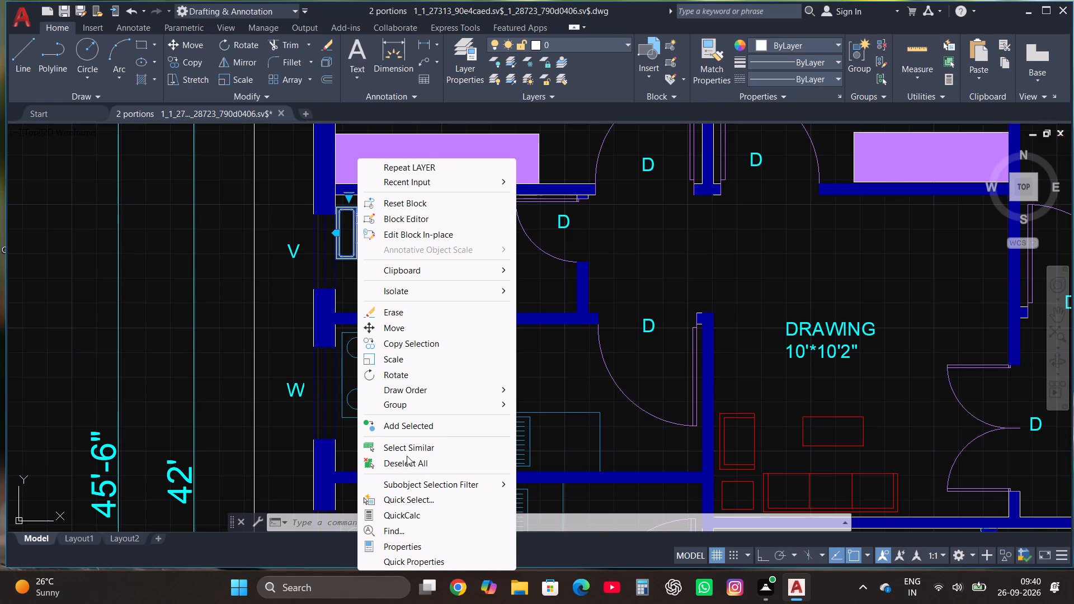
left_click(414, 446)
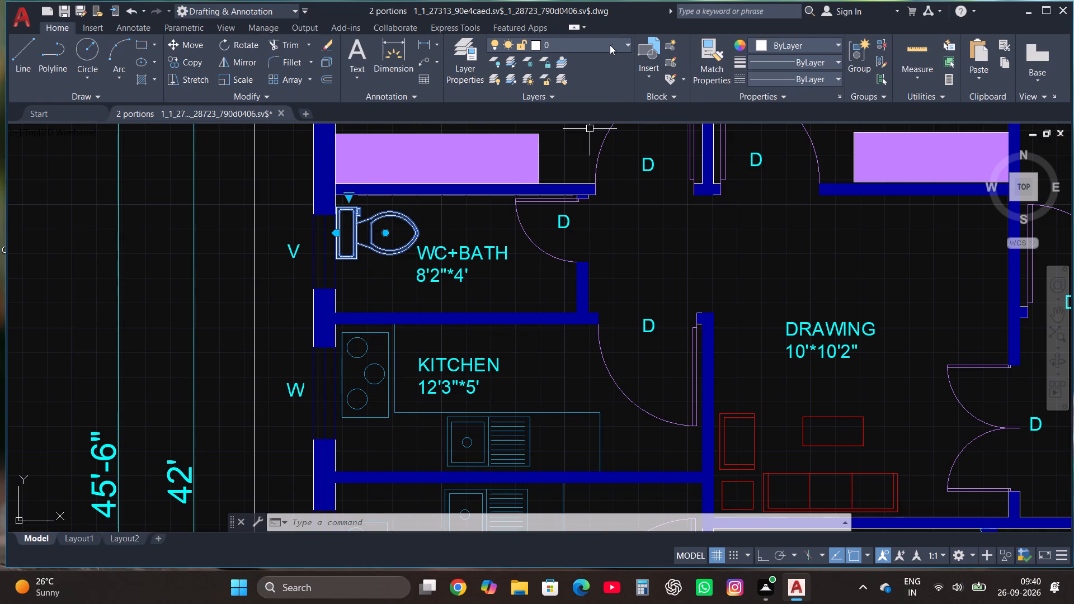
left_click(607, 45)
left_click(544, 158)
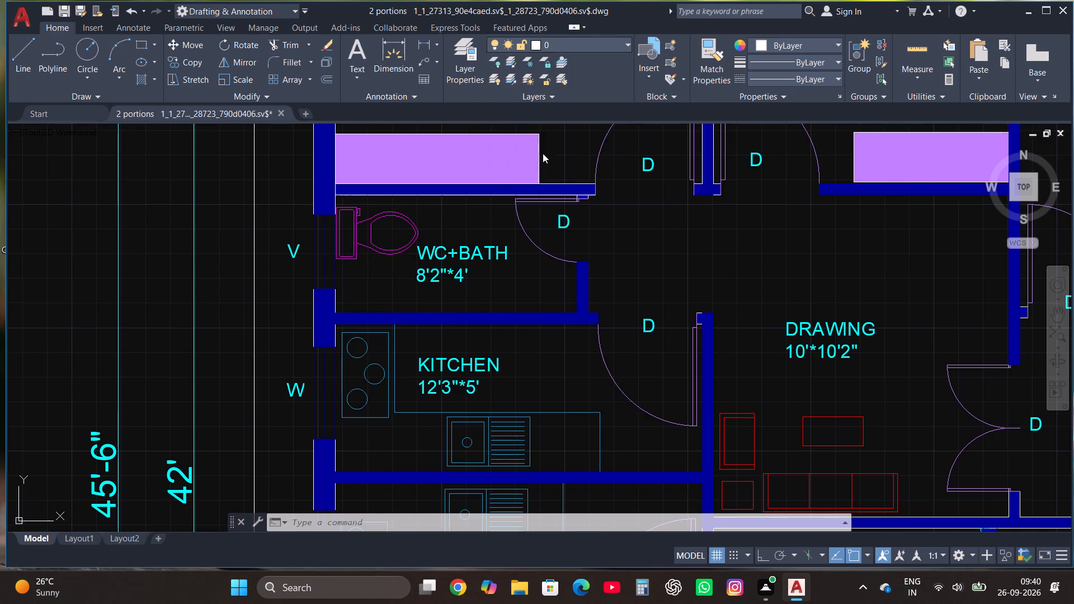
left_click(620, 150)
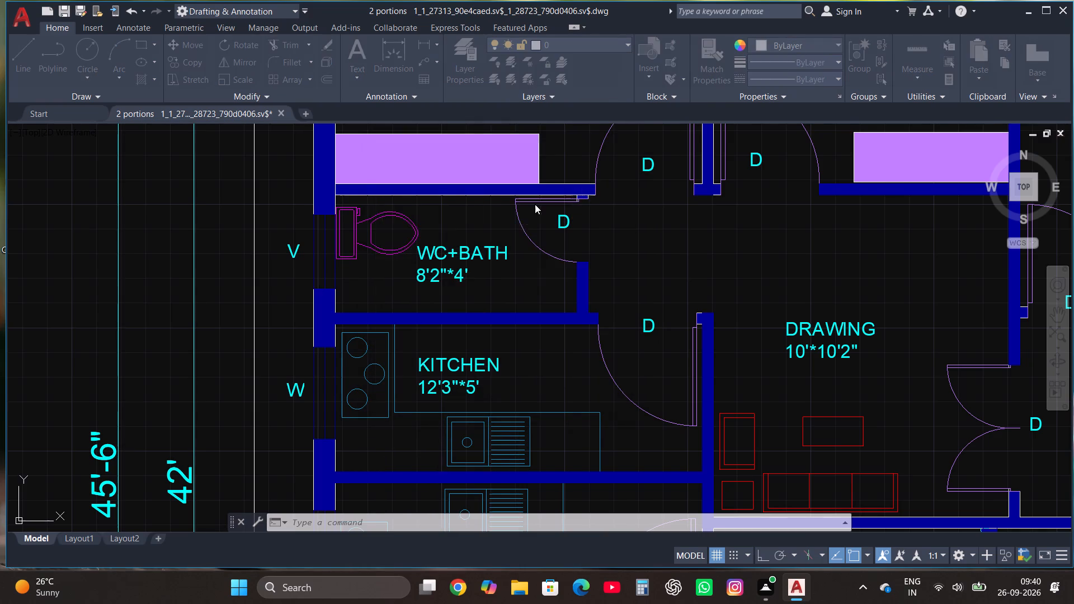
key("Escape")
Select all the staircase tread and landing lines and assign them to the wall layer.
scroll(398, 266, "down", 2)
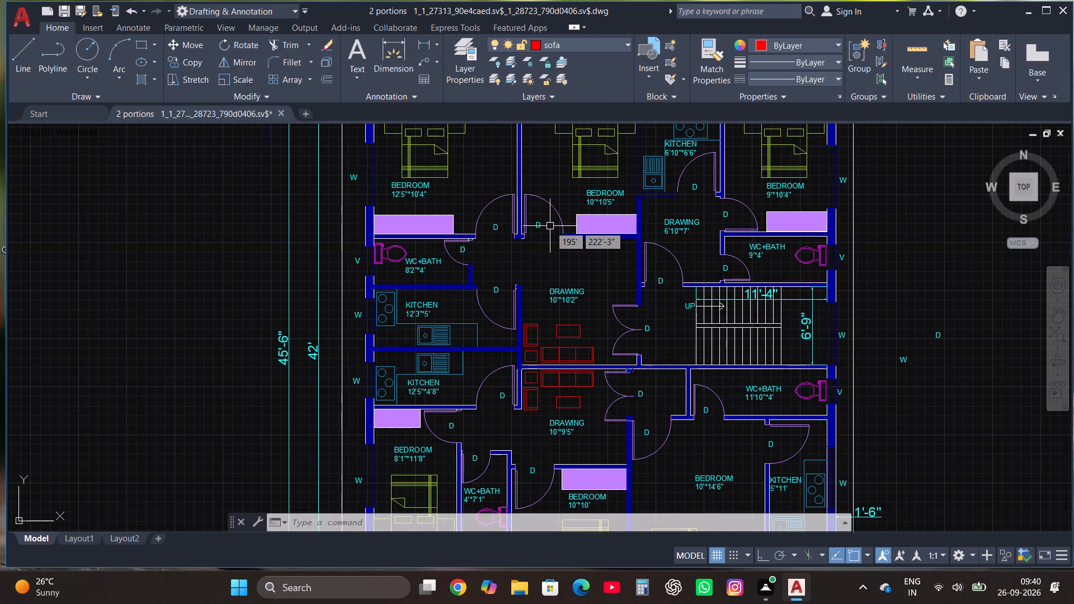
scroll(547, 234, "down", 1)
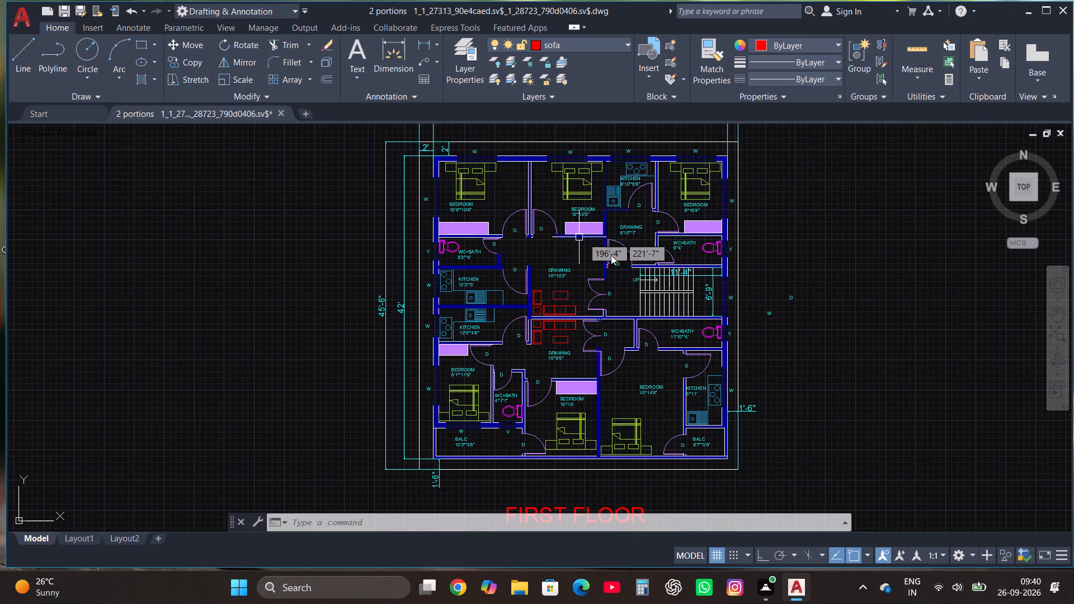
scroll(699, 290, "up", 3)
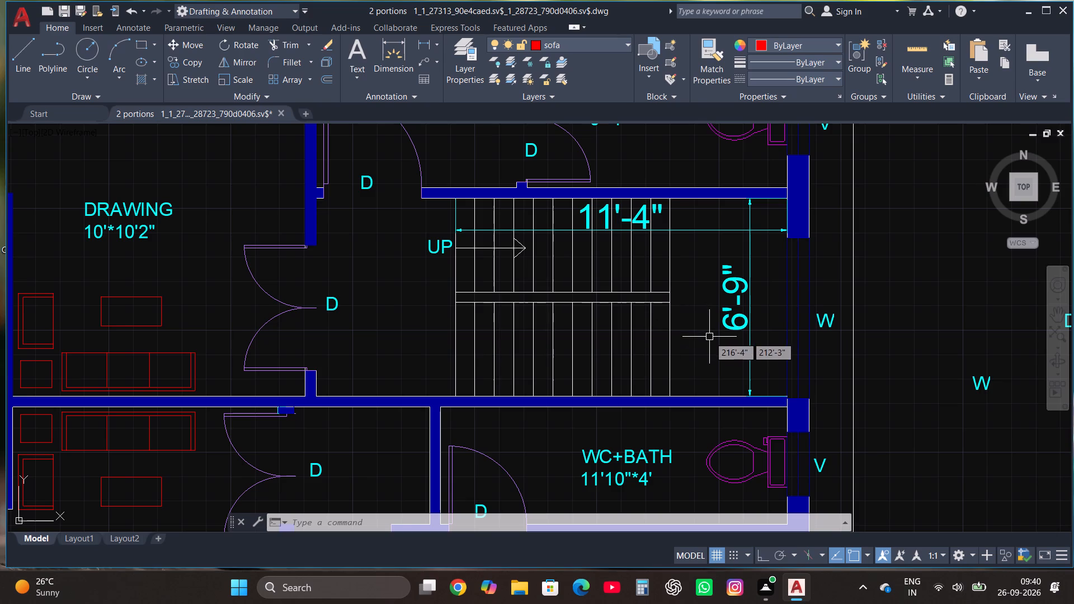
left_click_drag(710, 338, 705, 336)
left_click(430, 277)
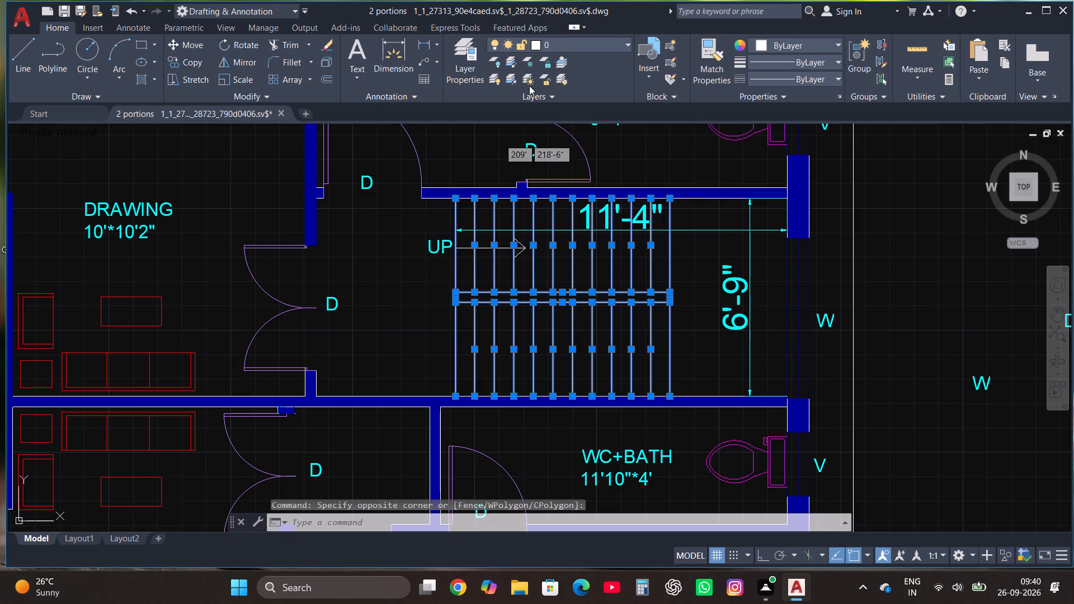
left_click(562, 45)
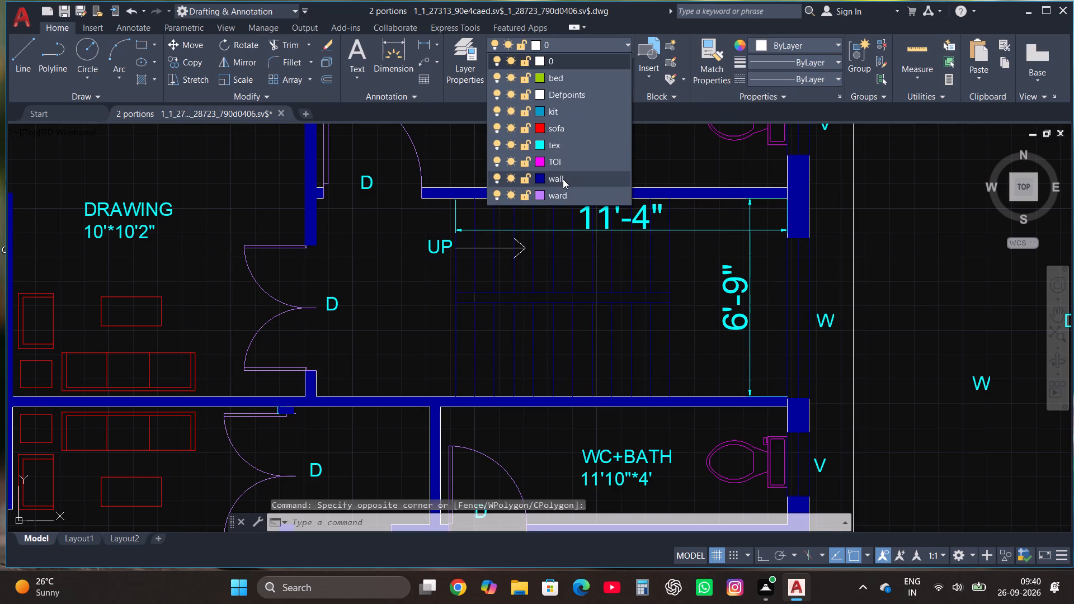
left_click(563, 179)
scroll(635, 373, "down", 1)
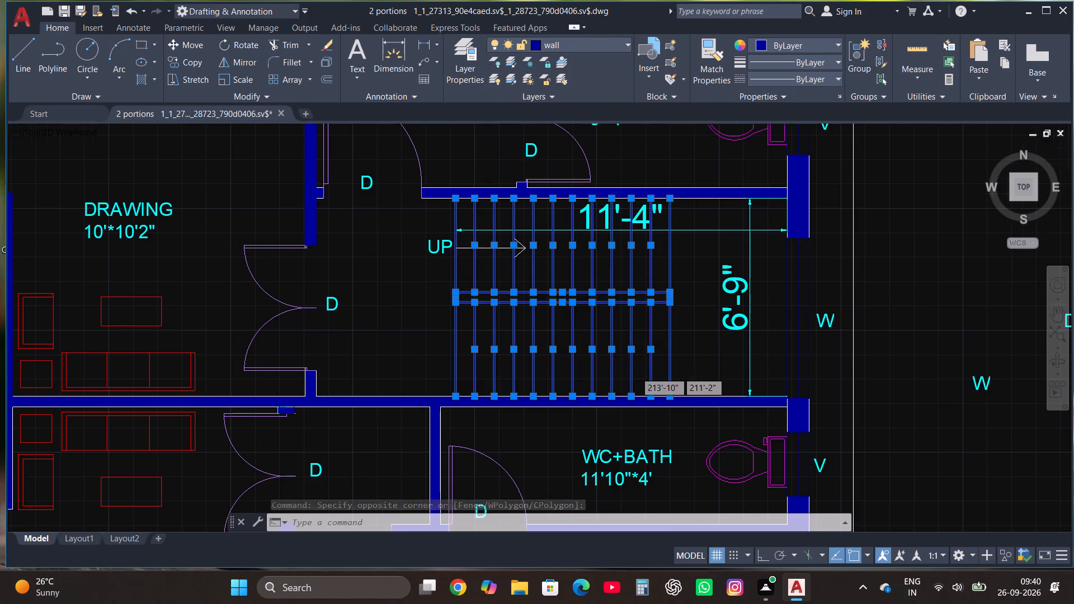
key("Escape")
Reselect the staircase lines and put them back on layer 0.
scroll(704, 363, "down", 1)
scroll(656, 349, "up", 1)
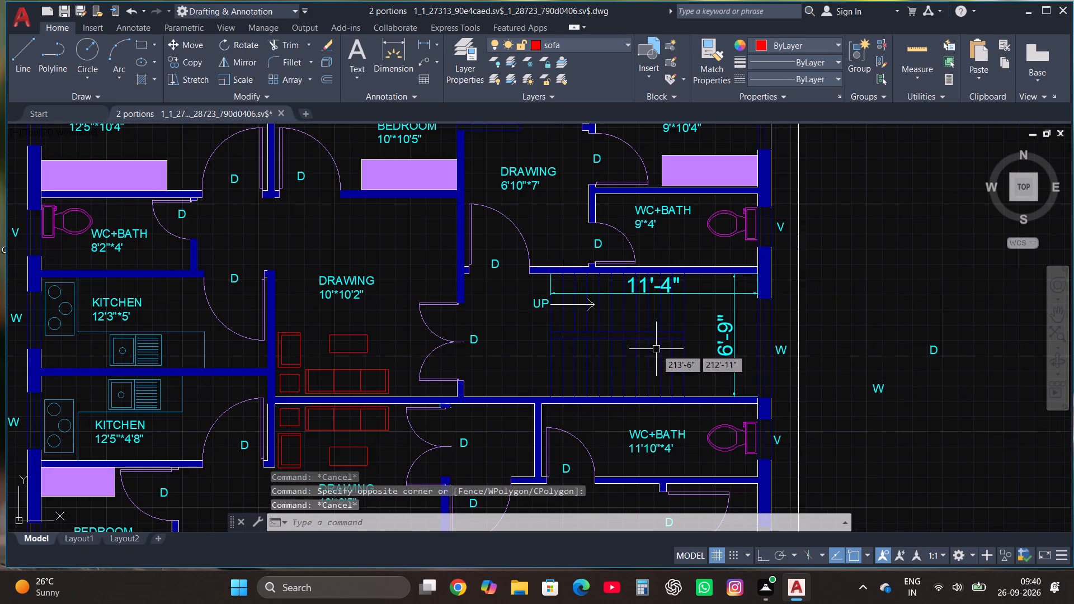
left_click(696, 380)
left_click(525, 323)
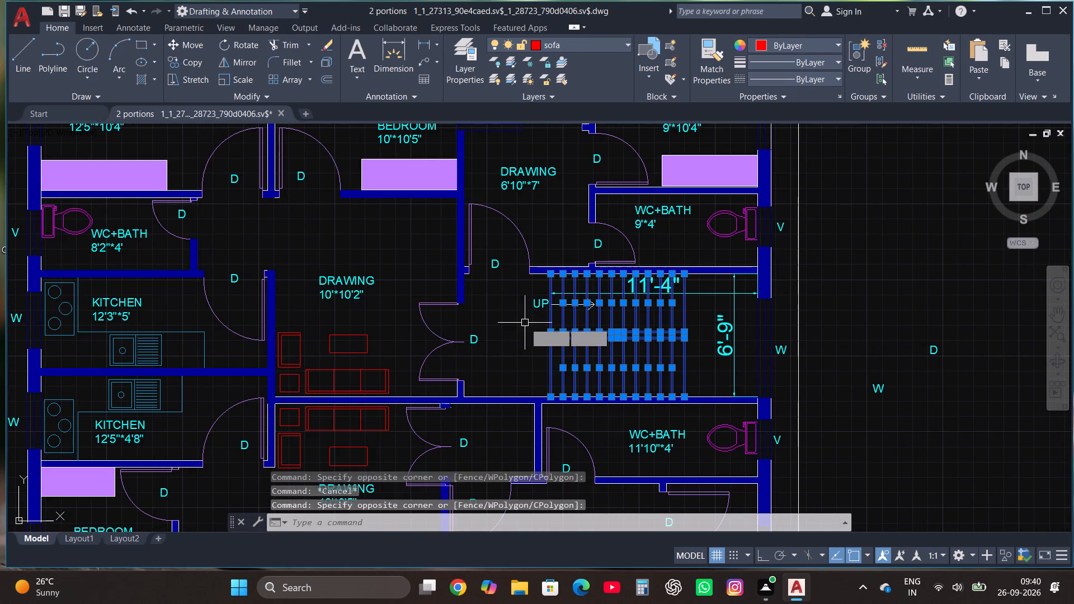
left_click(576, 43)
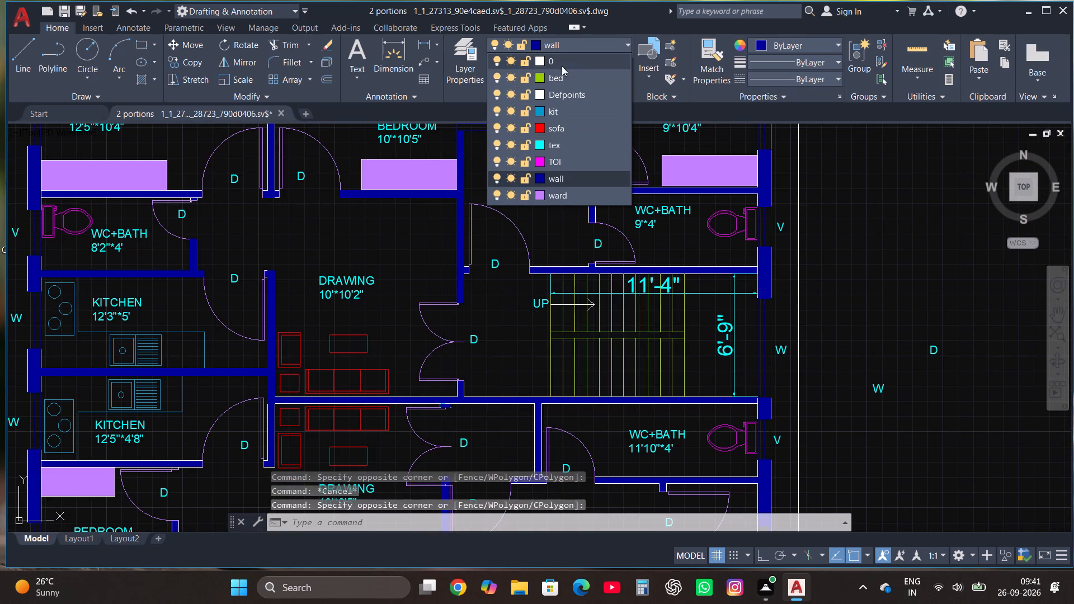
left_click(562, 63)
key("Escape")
Make kit the current layer.
scroll(699, 290, "down", 1)
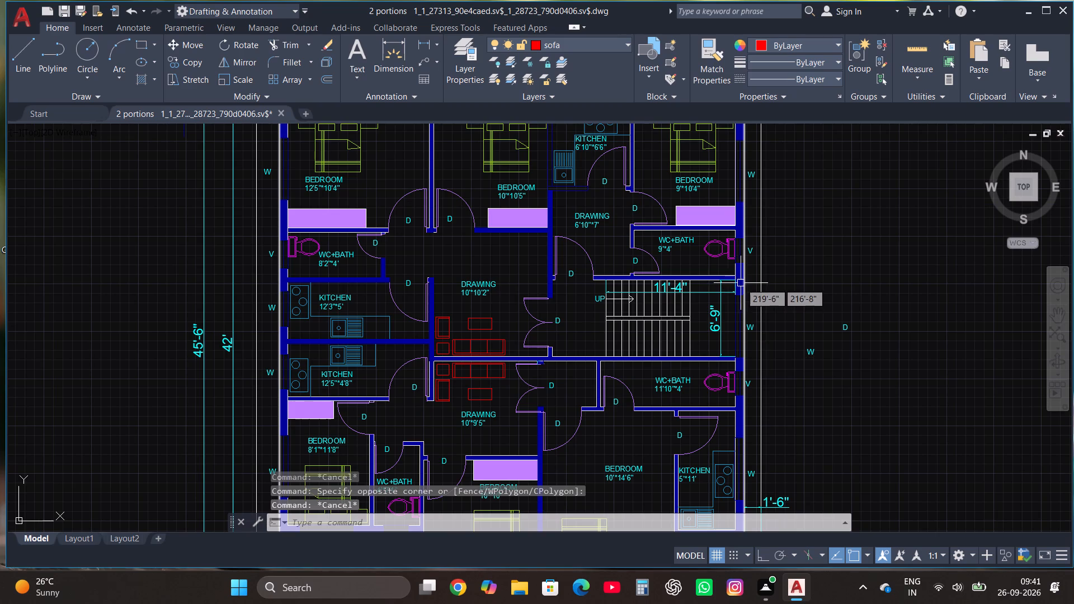
scroll(723, 218, "down", 1)
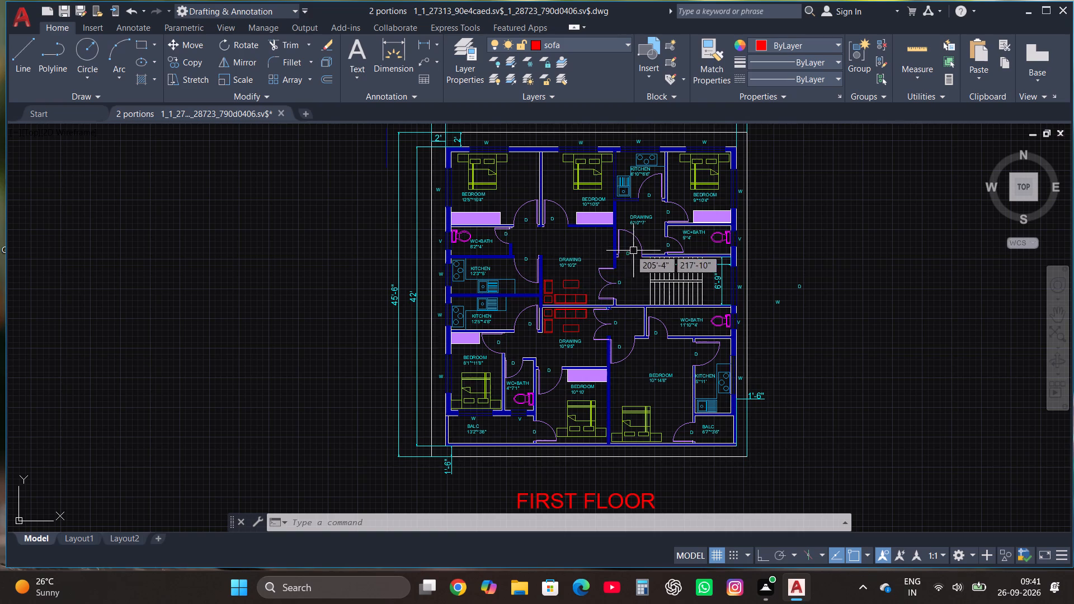
scroll(469, 247, "up", 2)
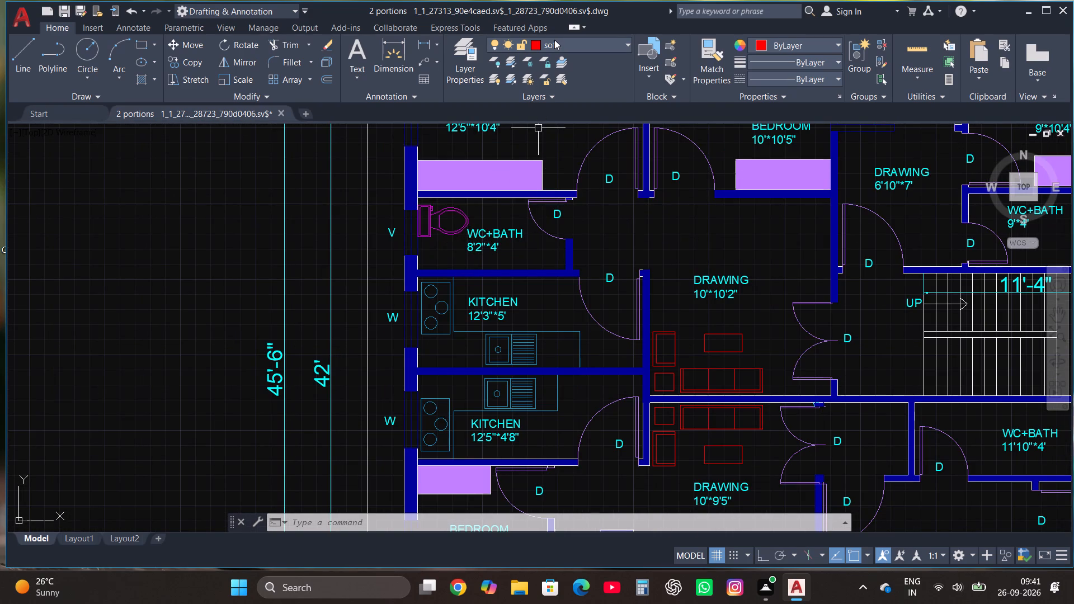
left_click(554, 40)
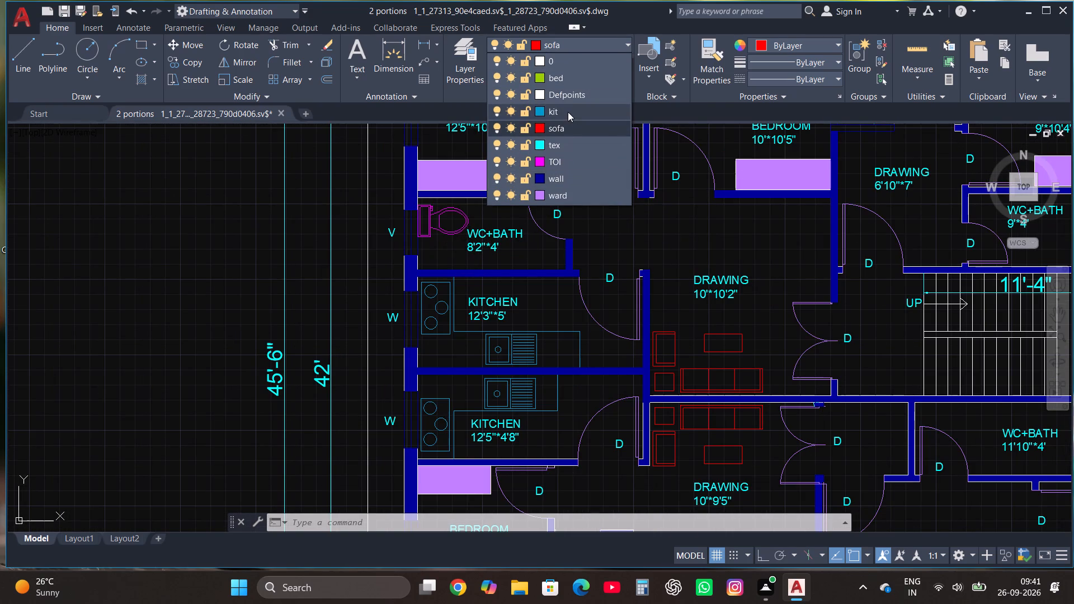
left_click(567, 112)
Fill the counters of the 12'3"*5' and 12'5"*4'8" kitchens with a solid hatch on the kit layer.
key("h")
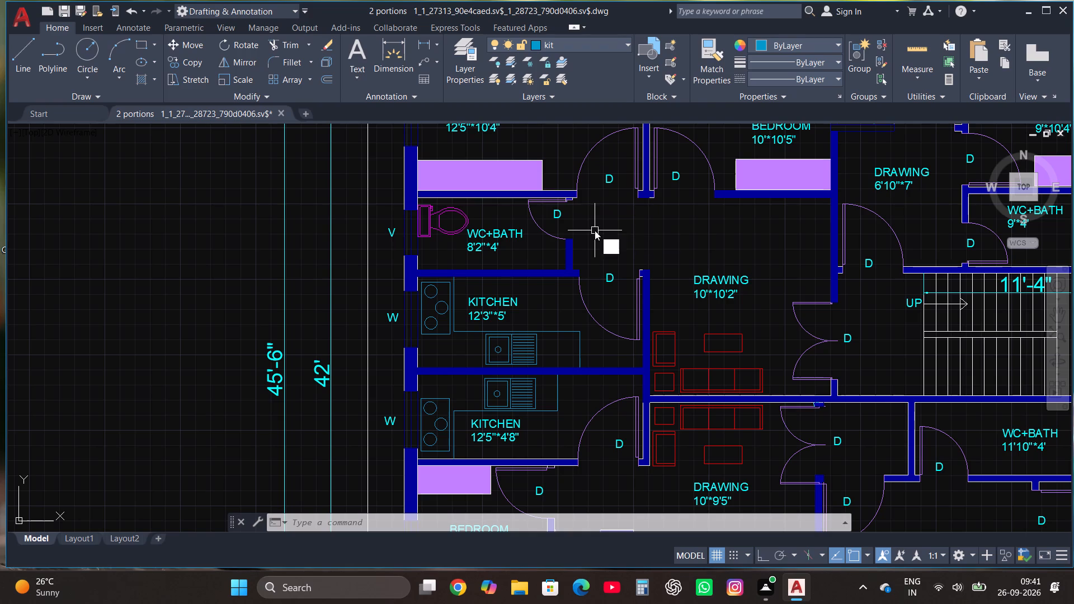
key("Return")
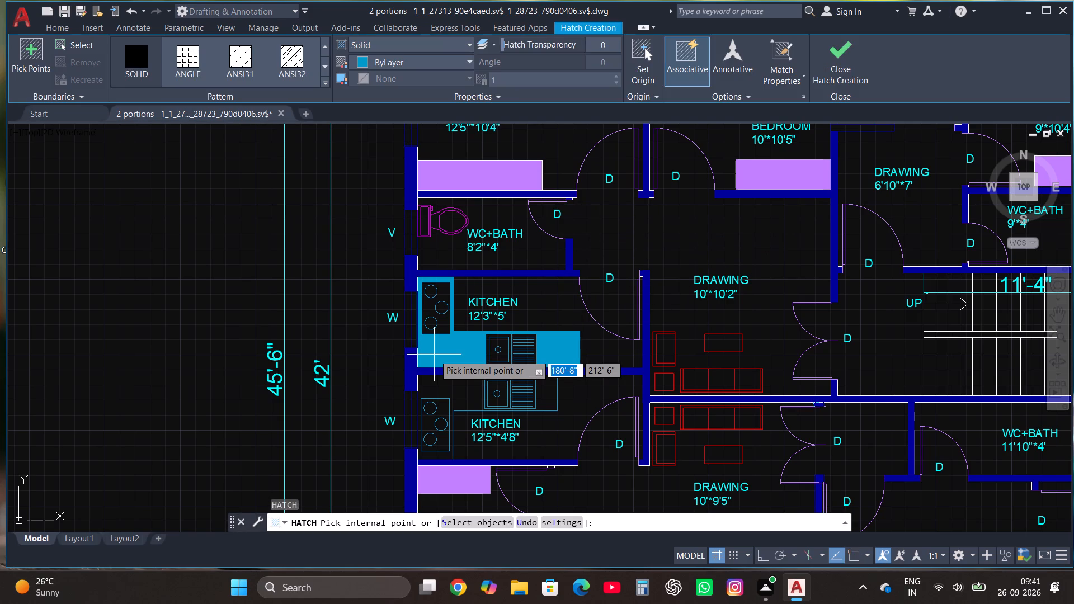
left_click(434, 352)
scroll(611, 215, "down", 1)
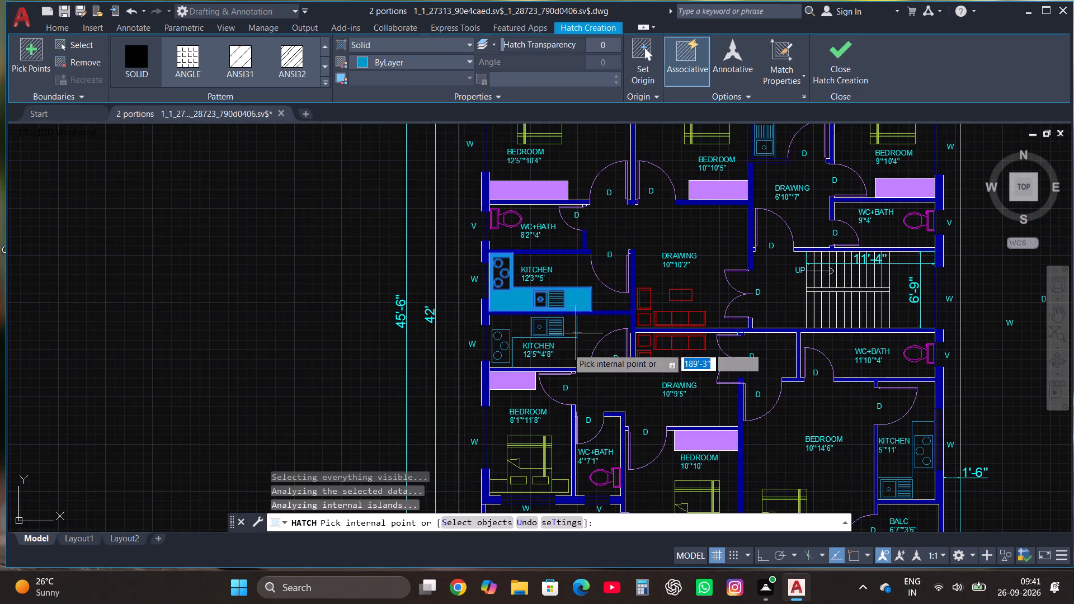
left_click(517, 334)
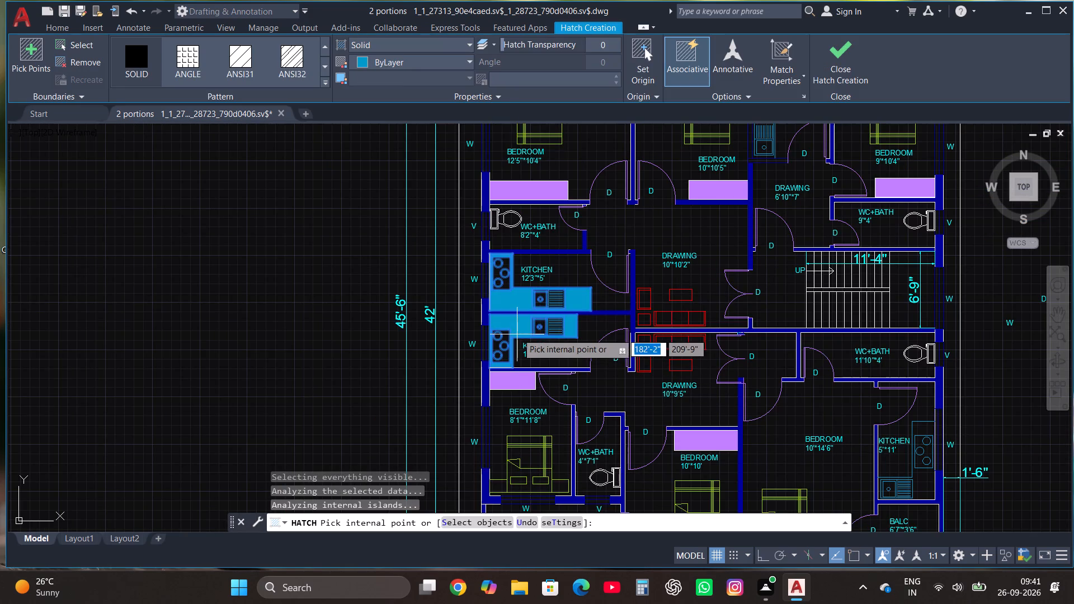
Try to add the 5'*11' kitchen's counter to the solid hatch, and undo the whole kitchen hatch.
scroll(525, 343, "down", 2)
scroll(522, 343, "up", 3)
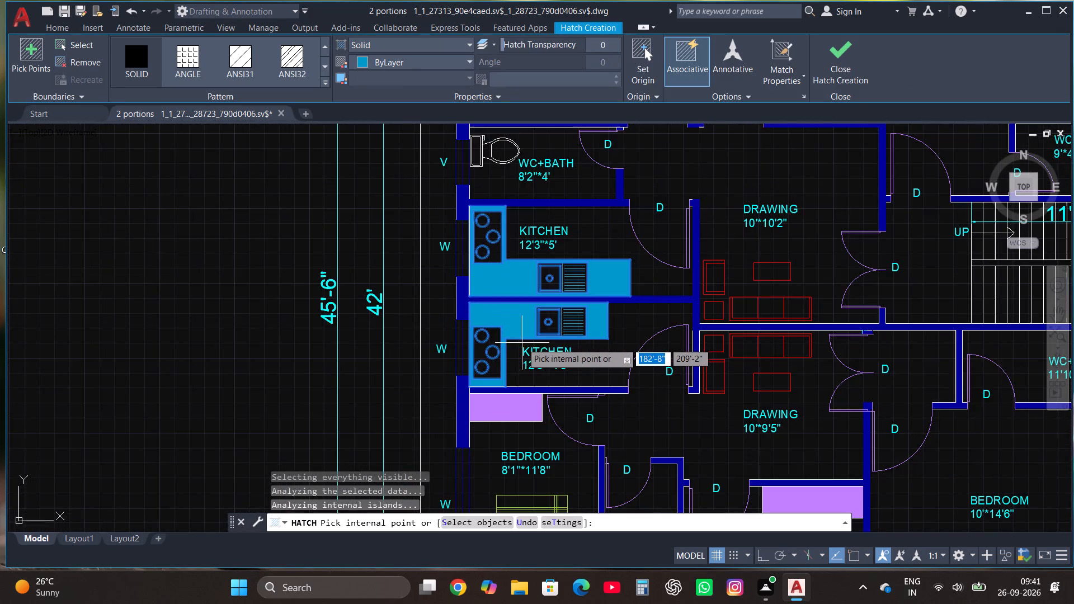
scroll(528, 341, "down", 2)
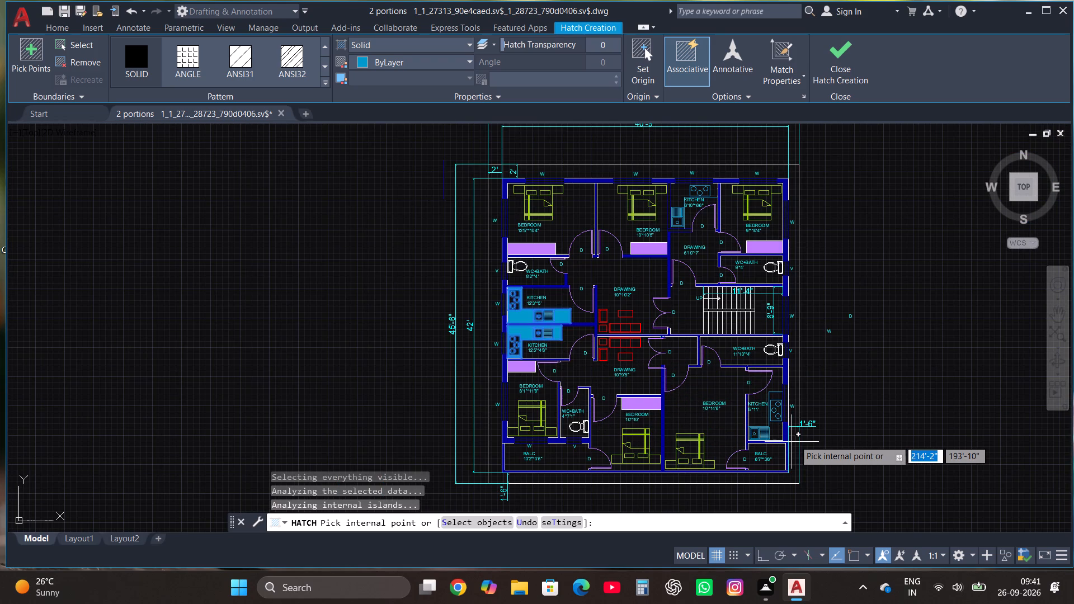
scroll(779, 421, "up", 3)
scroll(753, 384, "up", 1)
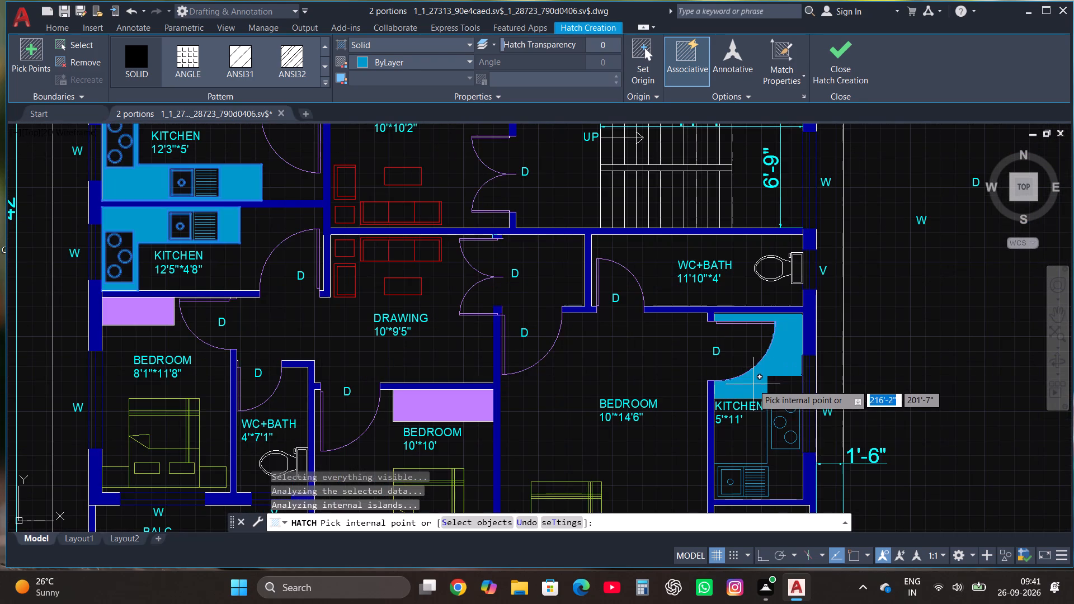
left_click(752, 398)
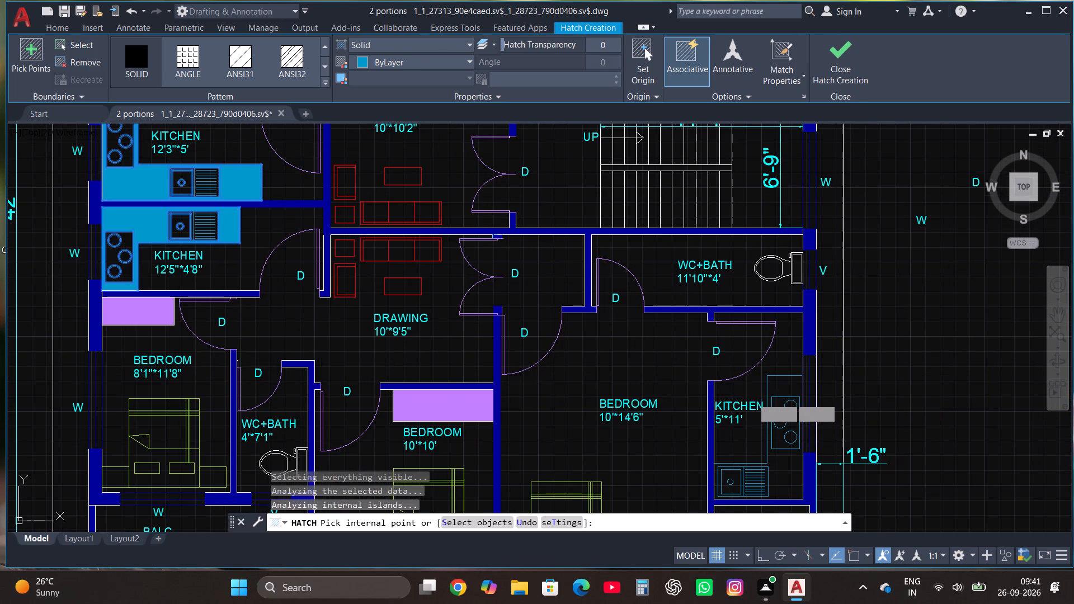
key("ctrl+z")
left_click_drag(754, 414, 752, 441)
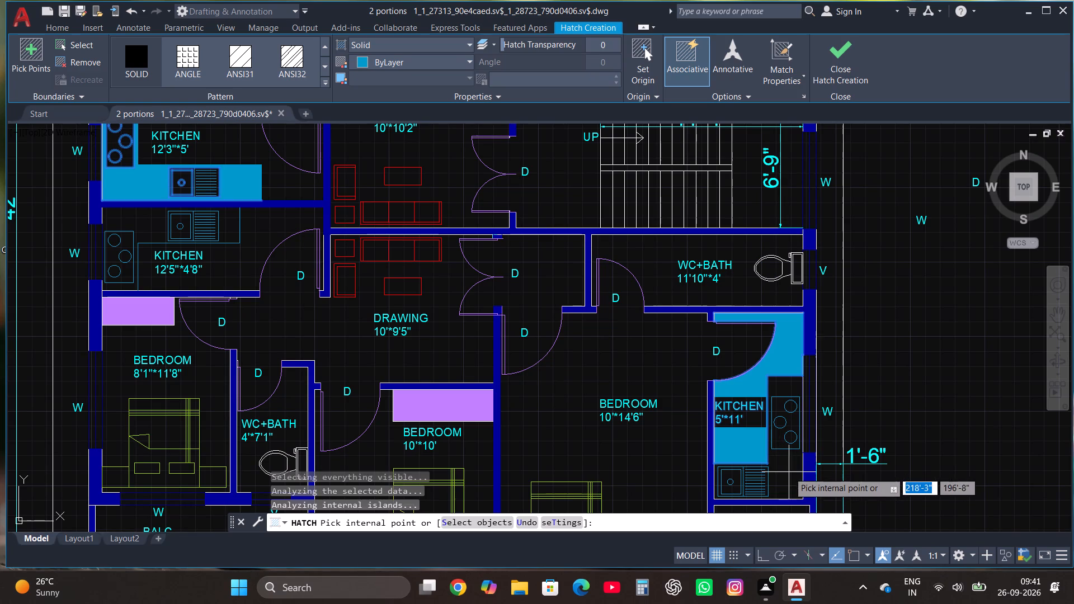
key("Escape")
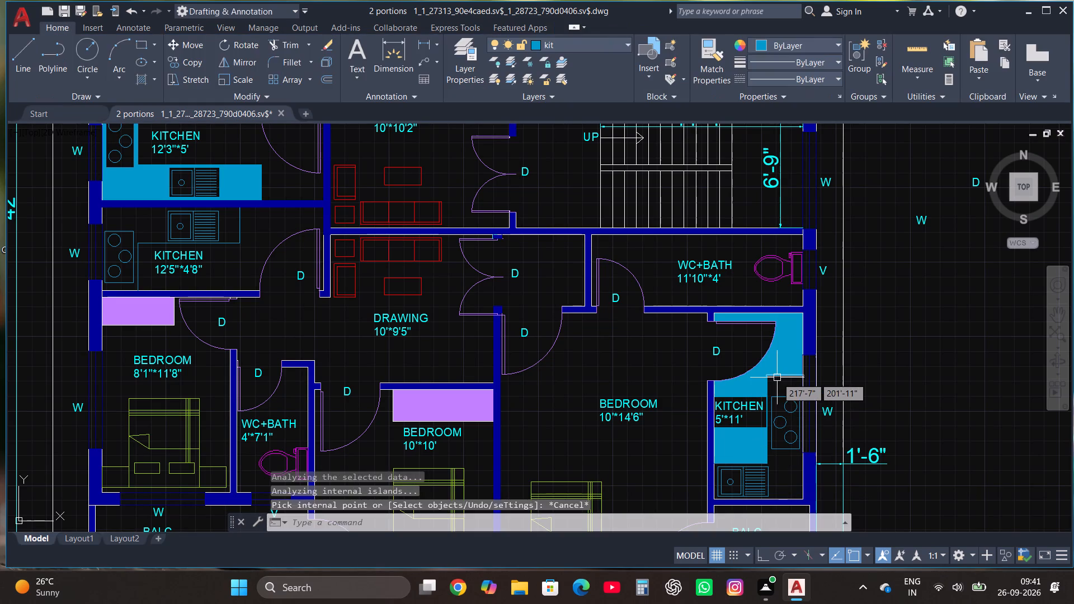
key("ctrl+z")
Fill the counters of the 12'3"*5', 12'5"*4'8", 5'*11' and 6'10"*6'6" kitchens with one solid hatch on the kit layer.
scroll(629, 409, "down", 2)
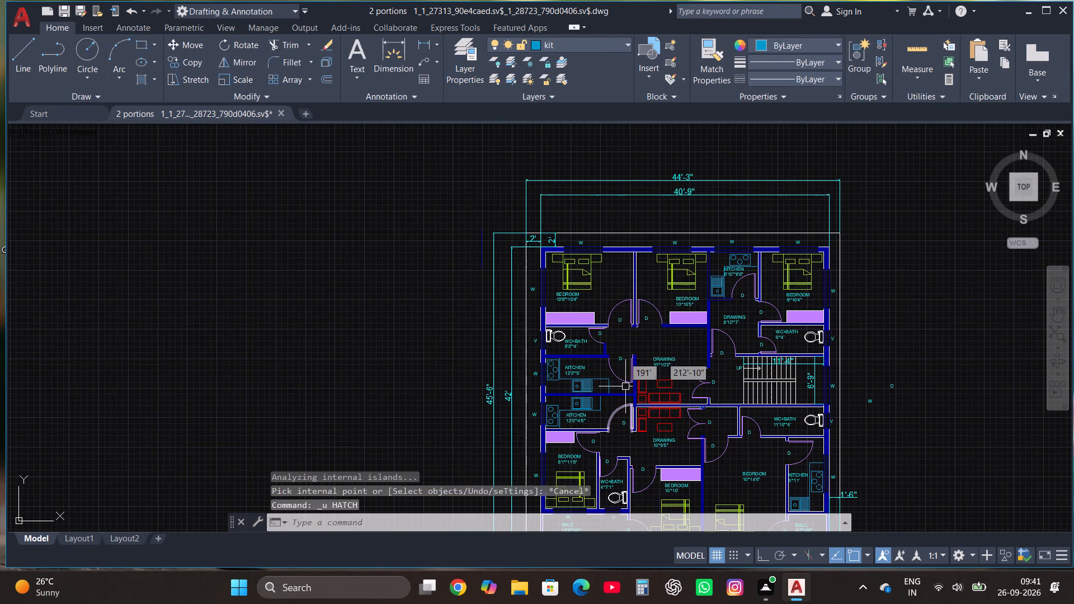
scroll(578, 369, "up", 2)
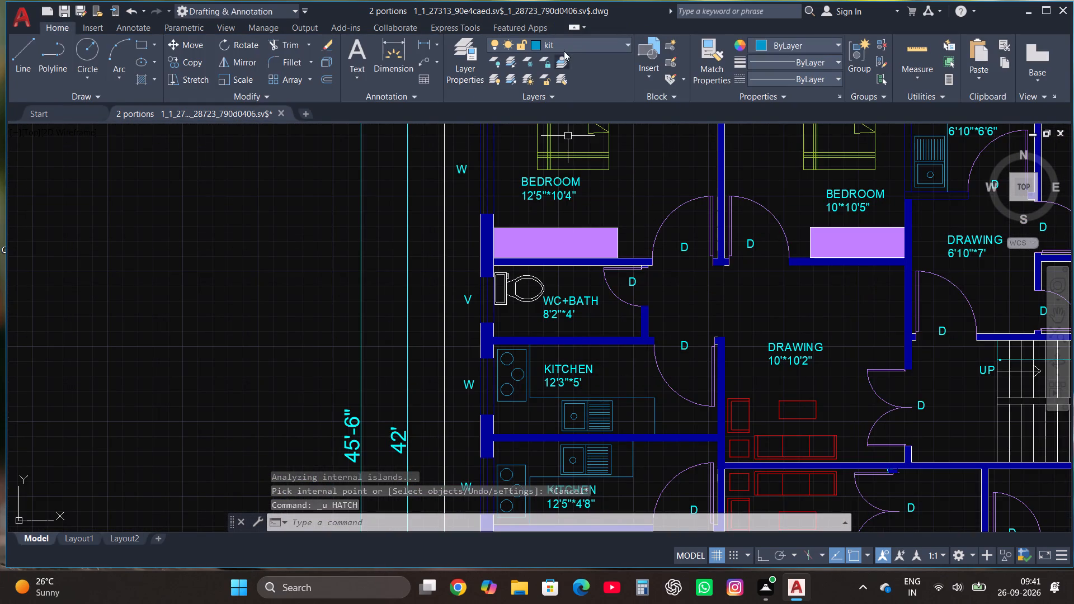
key("h")
key("Return")
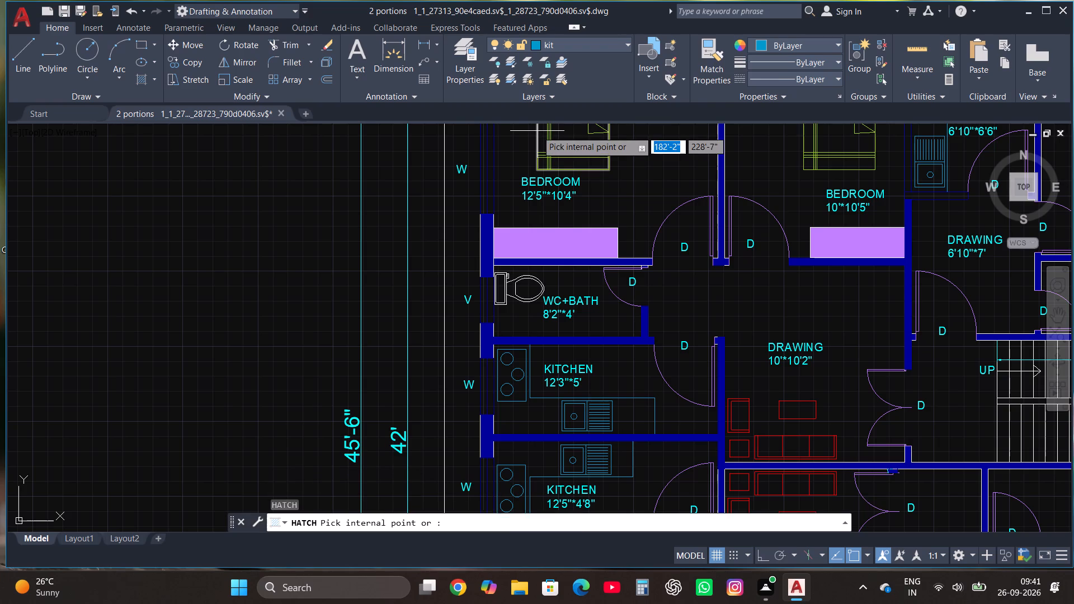
left_click(531, 414)
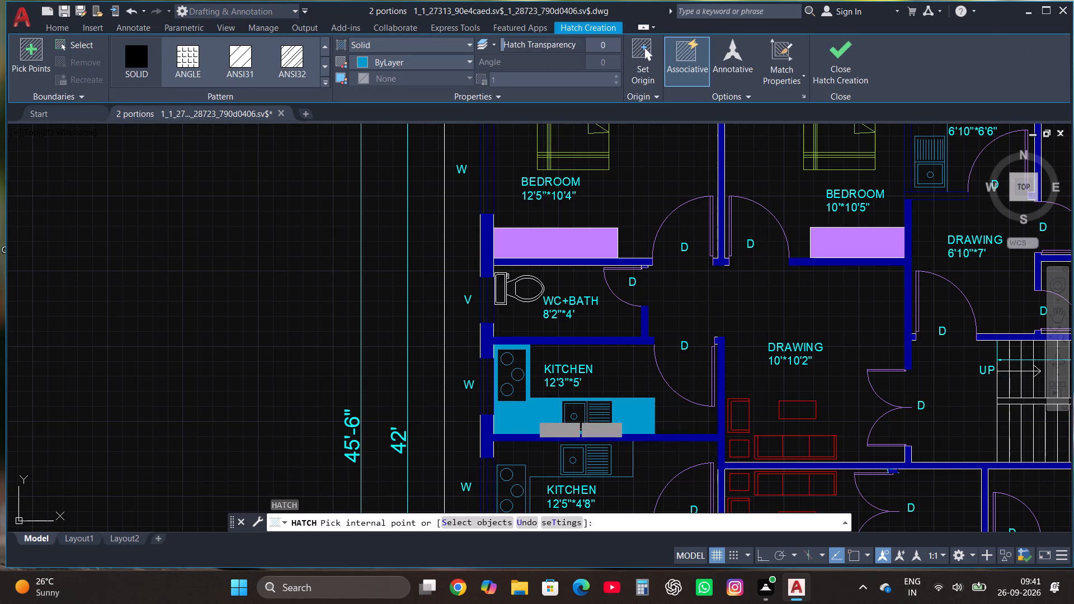
left_click(535, 454)
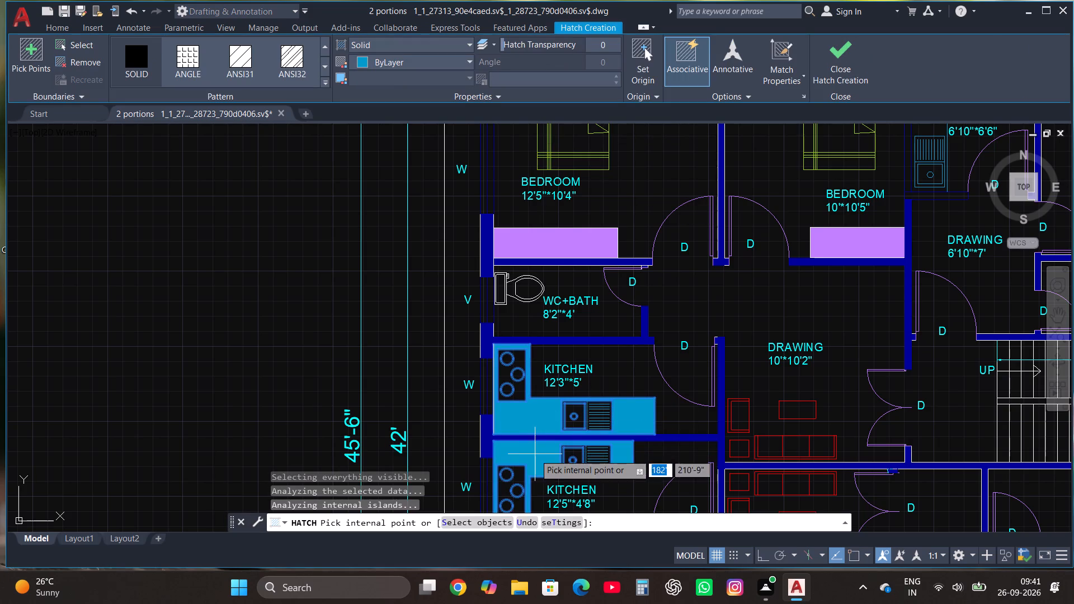
scroll(505, 305, "down", 4)
scroll(642, 363, "up", 4)
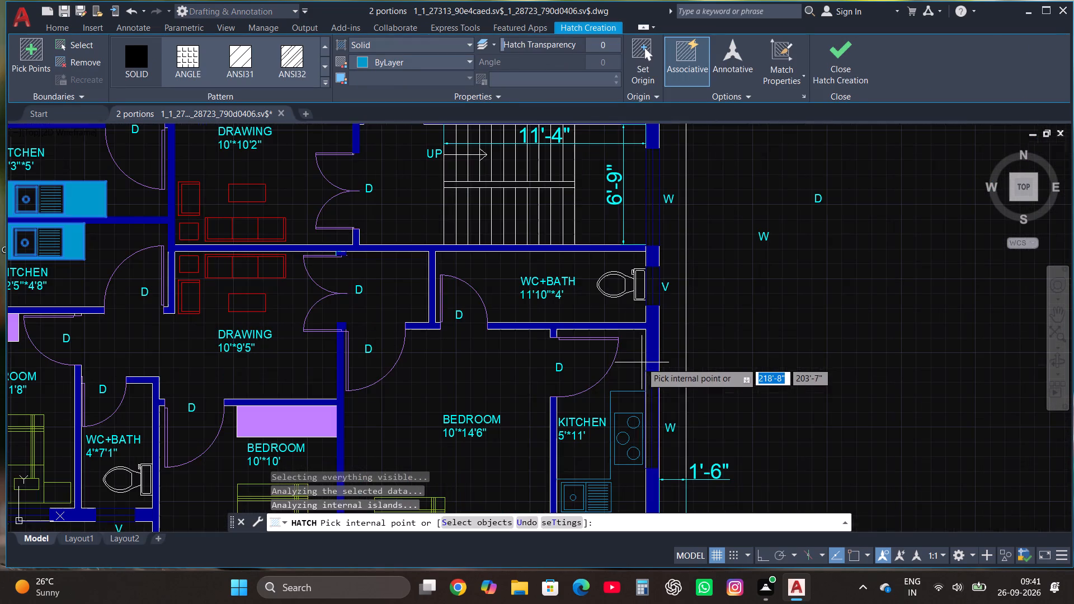
left_click(628, 481)
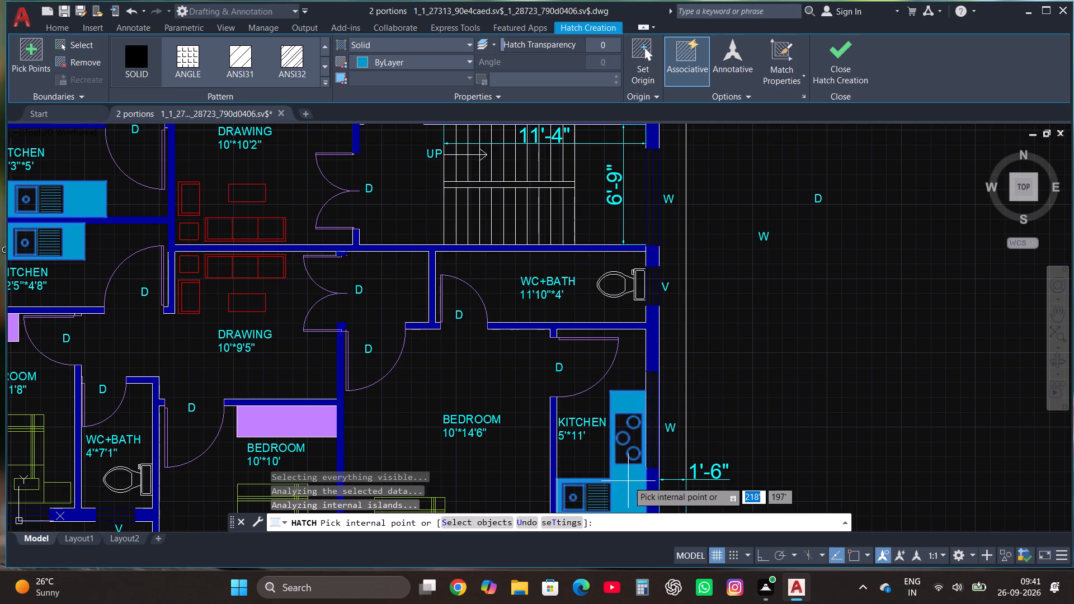
scroll(628, 482, "down", 2)
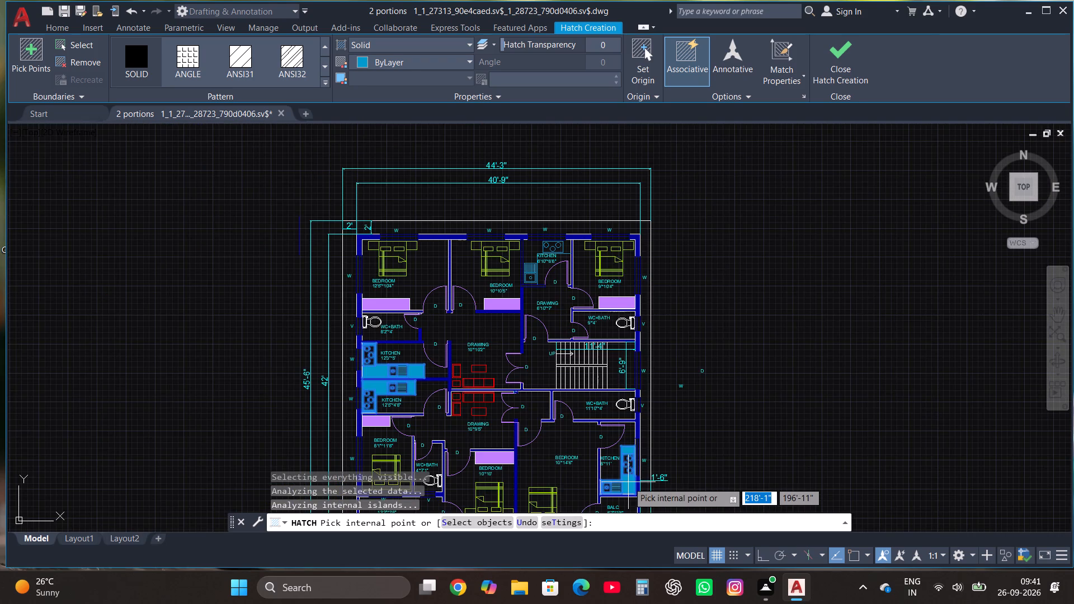
scroll(531, 251, "up", 4)
left_click(531, 250)
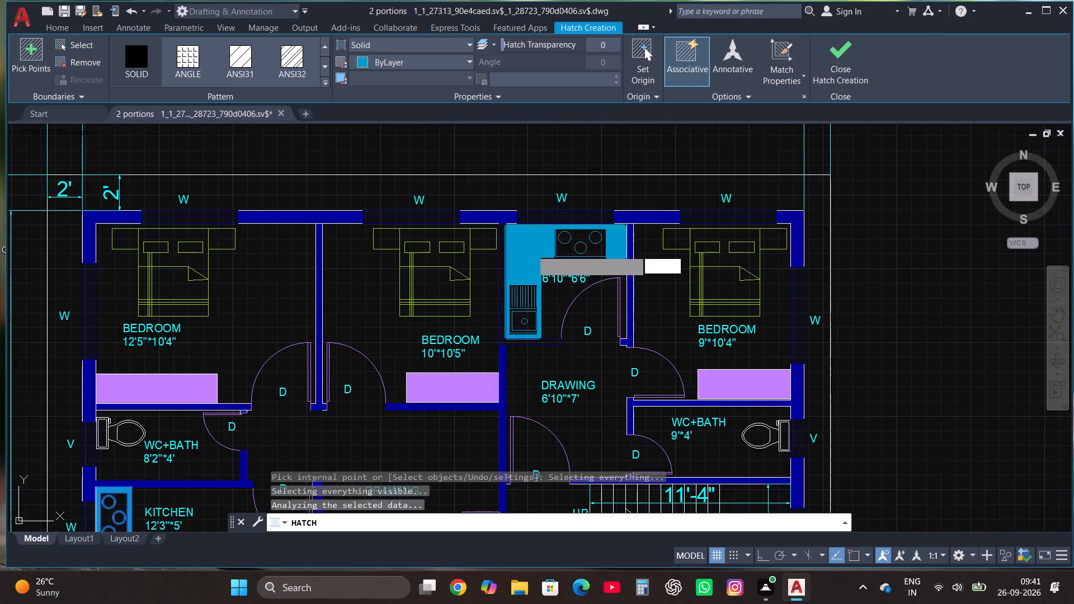
left_click(836, 59)
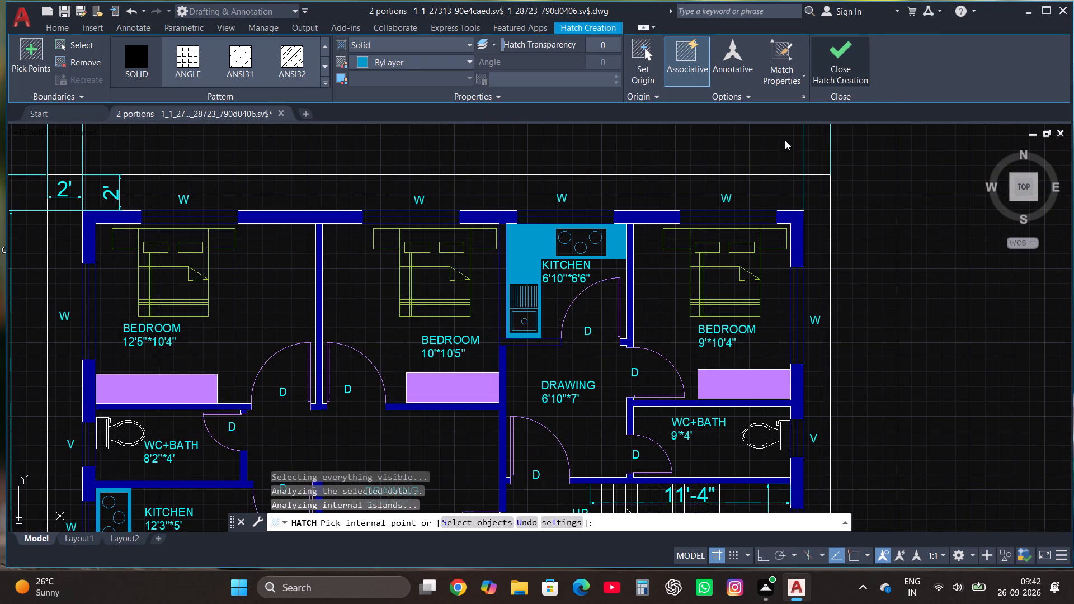
Erase the two stray D and W labels lying outside the plan beside the staircase.
scroll(694, 219, "down", 2)
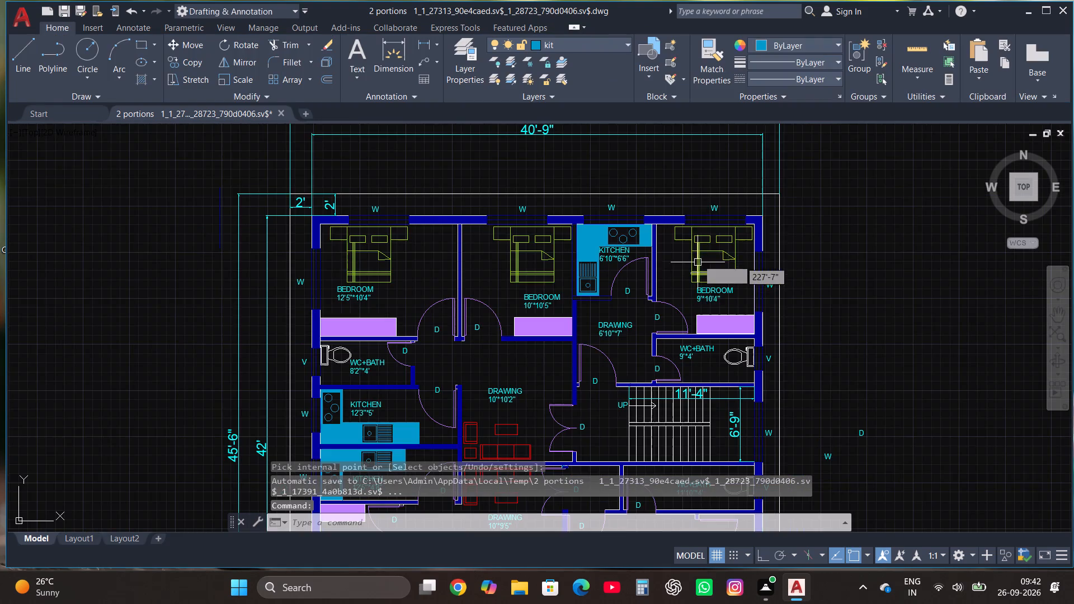
scroll(705, 218, "down", 1)
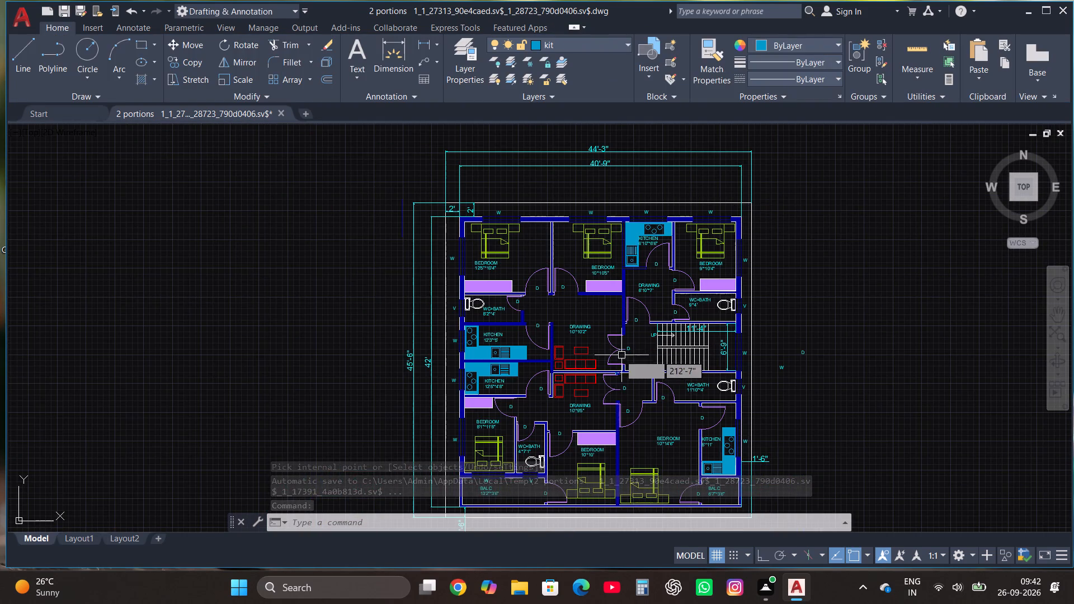
scroll(557, 349, "up", 2)
scroll(555, 348, "down", 1)
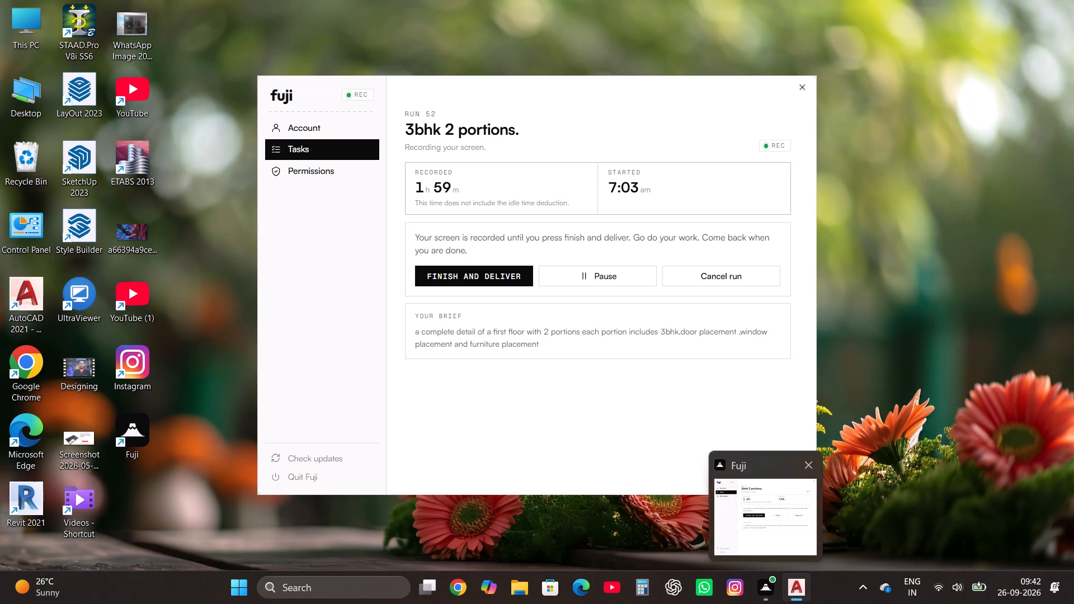
scroll(680, 375, "down", 1)
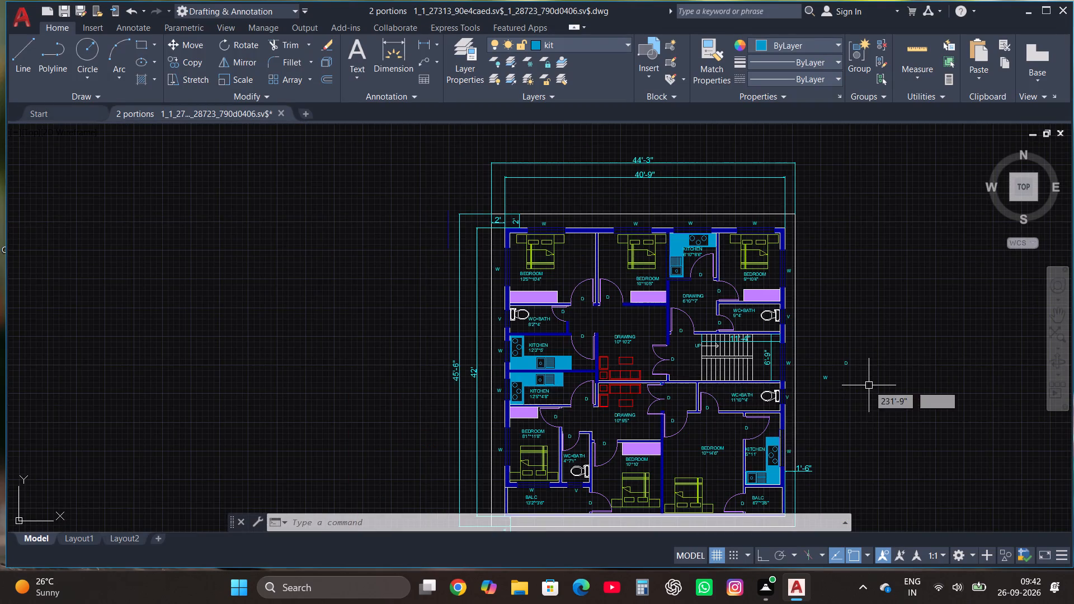
scroll(867, 385, "up", 1)
left_click(864, 403)
left_click(778, 306)
key("Delete")
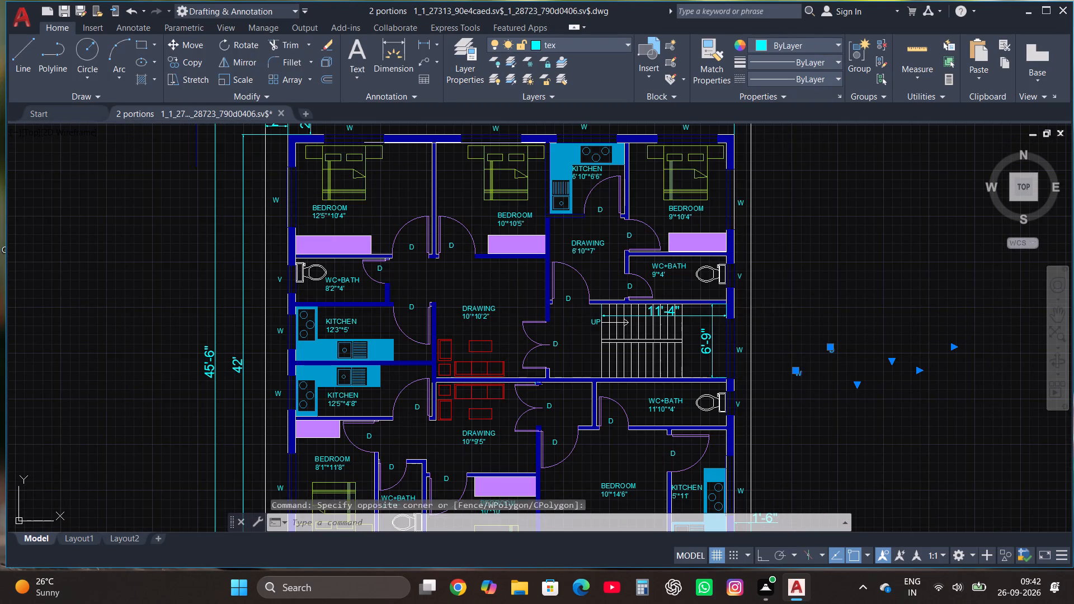
Look over the first floor plan, from the balconies up to the upper bedrooms, for fixtures still needing a layer.
scroll(780, 361, "down", 3)
scroll(764, 433, "up", 3)
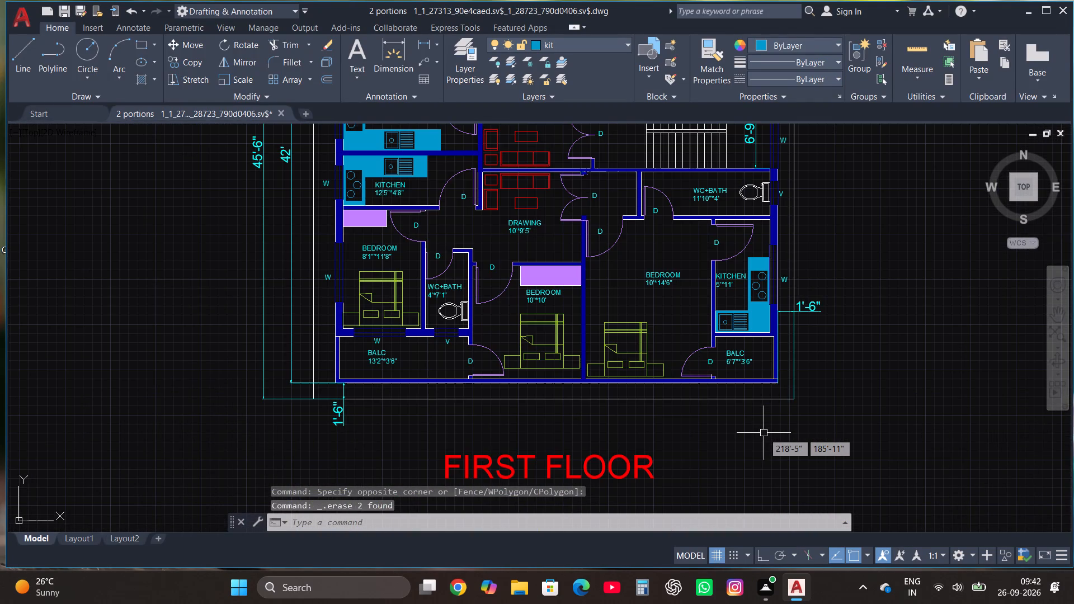
scroll(755, 465, "down", 1)
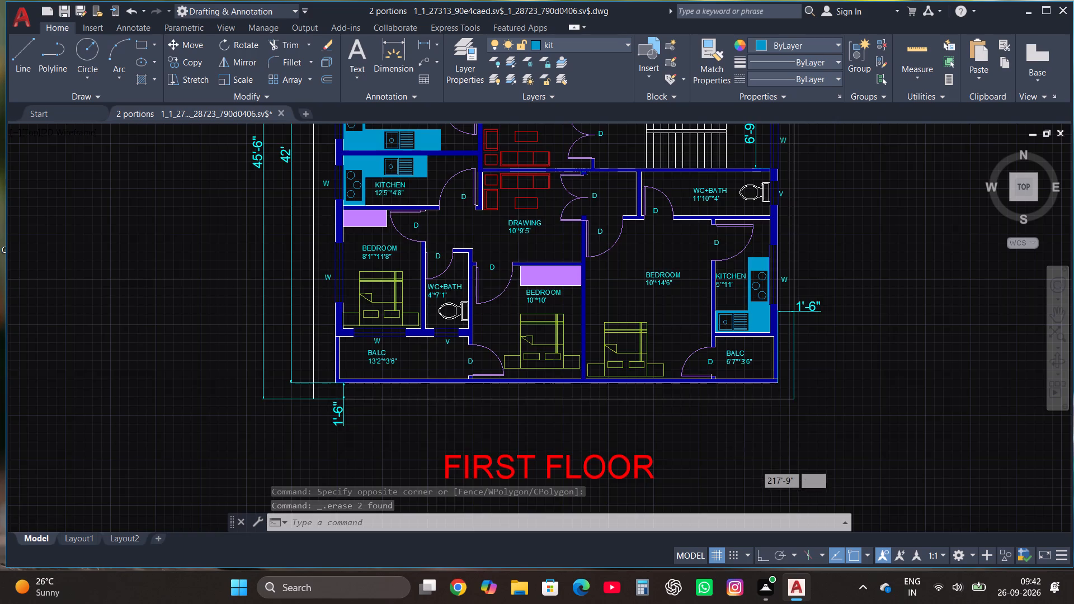
scroll(728, 400, "down", 1)
scroll(764, 234, "up", 2)
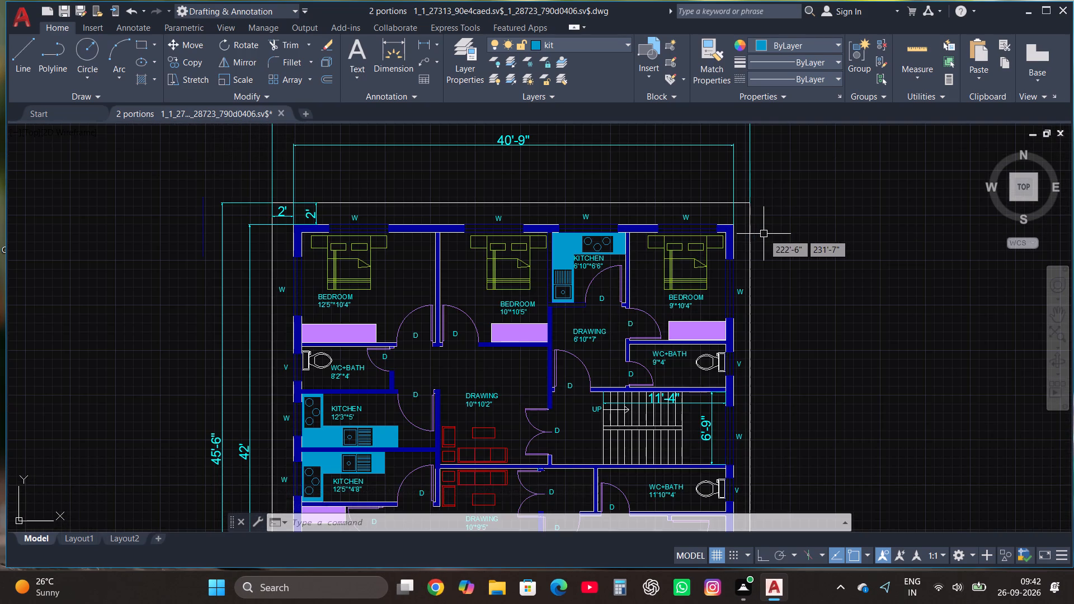
scroll(479, 357, "up", 1)
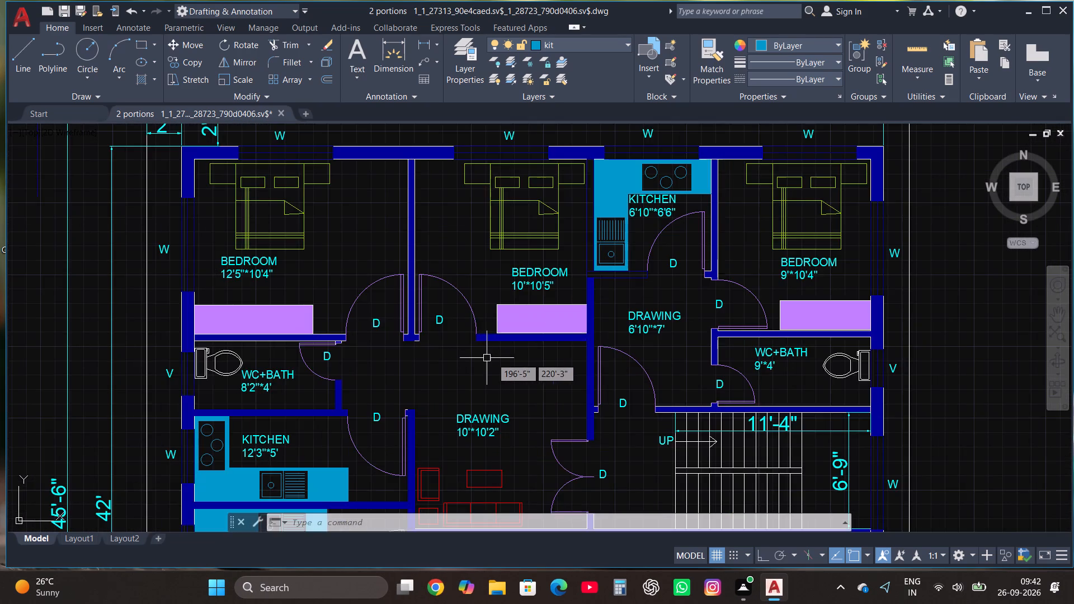
scroll(612, 364, "down", 1)
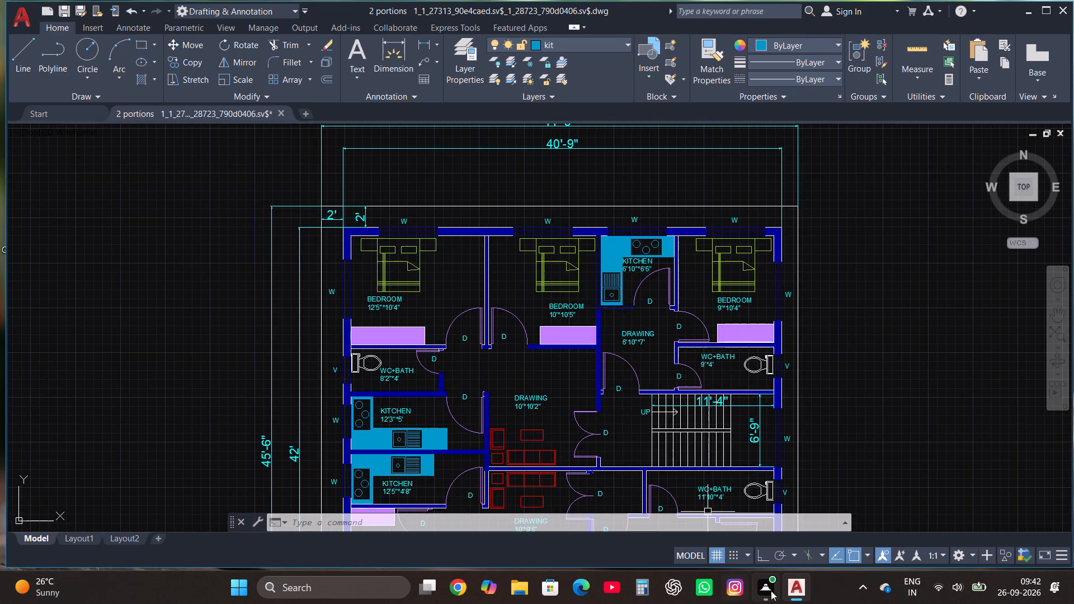
scroll(872, 346, "down", 2)
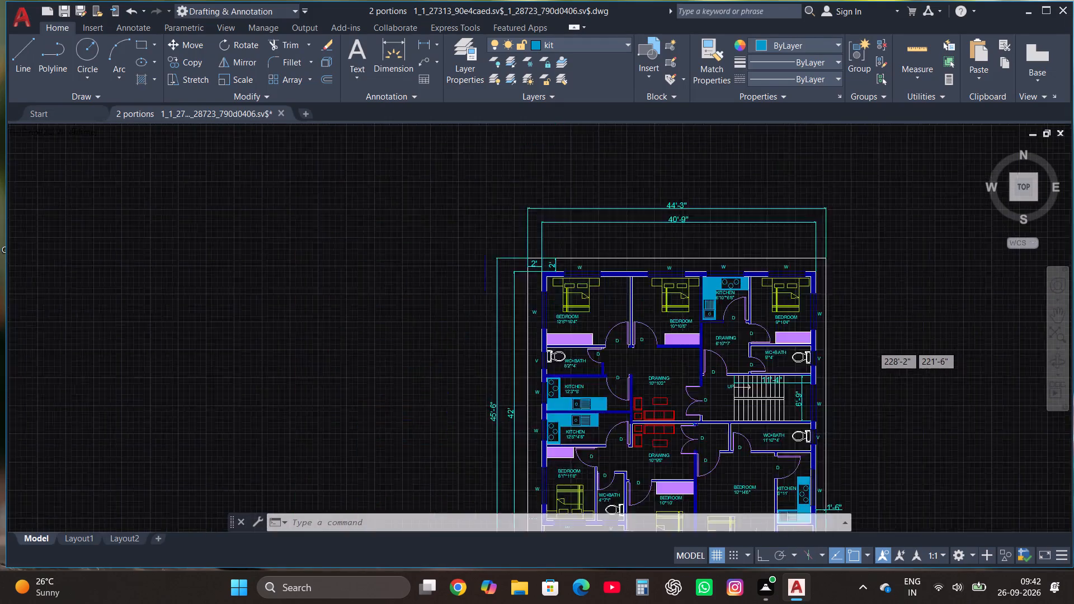
Select all matching toilet fixtures from the one in the 9'*4' WC+BATH and move them to the TOI layer.
scroll(855, 369, "up", 2)
left_click(769, 336)
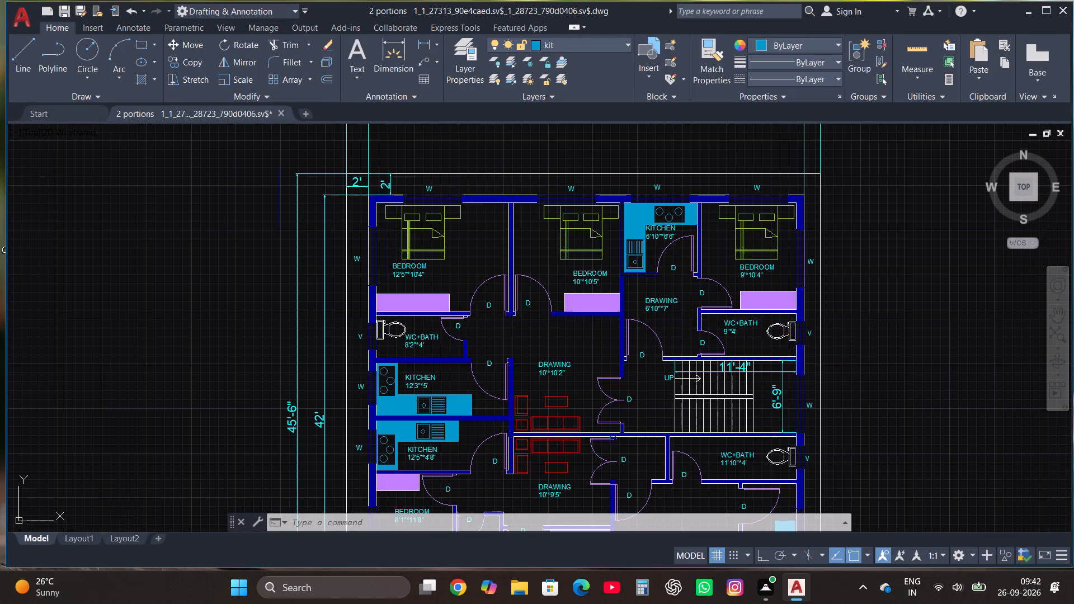
right_click(767, 337)
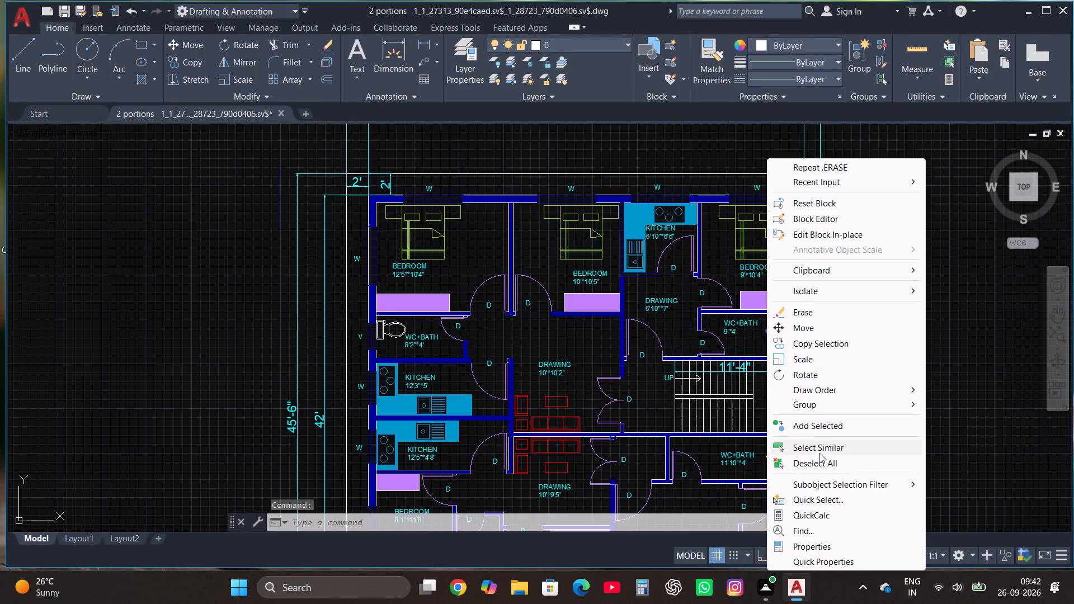
left_click(819, 453)
left_click(572, 44)
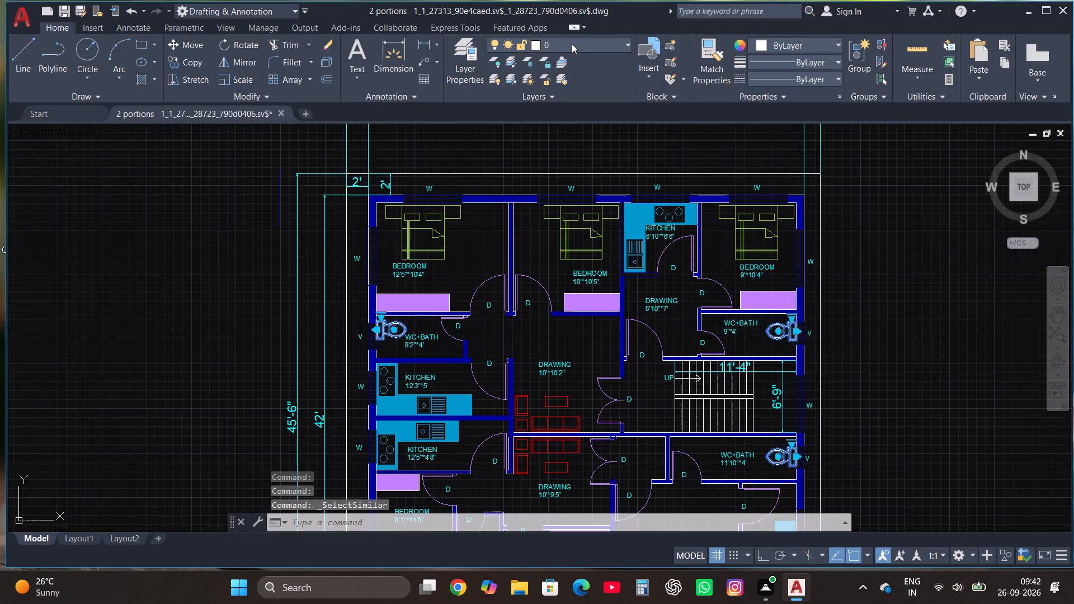
left_click(569, 164)
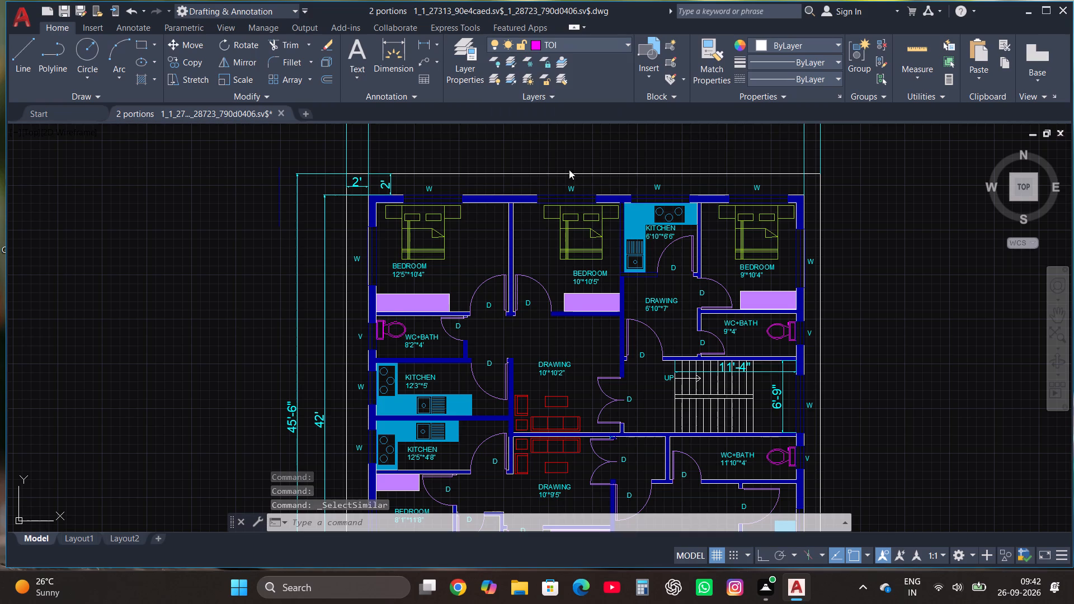
key("Escape")
Examine the whole plan and the rooms around the 8'1"*11'8" bedroom and 13'2"*3'6" balcony.
scroll(510, 280, "down", 1)
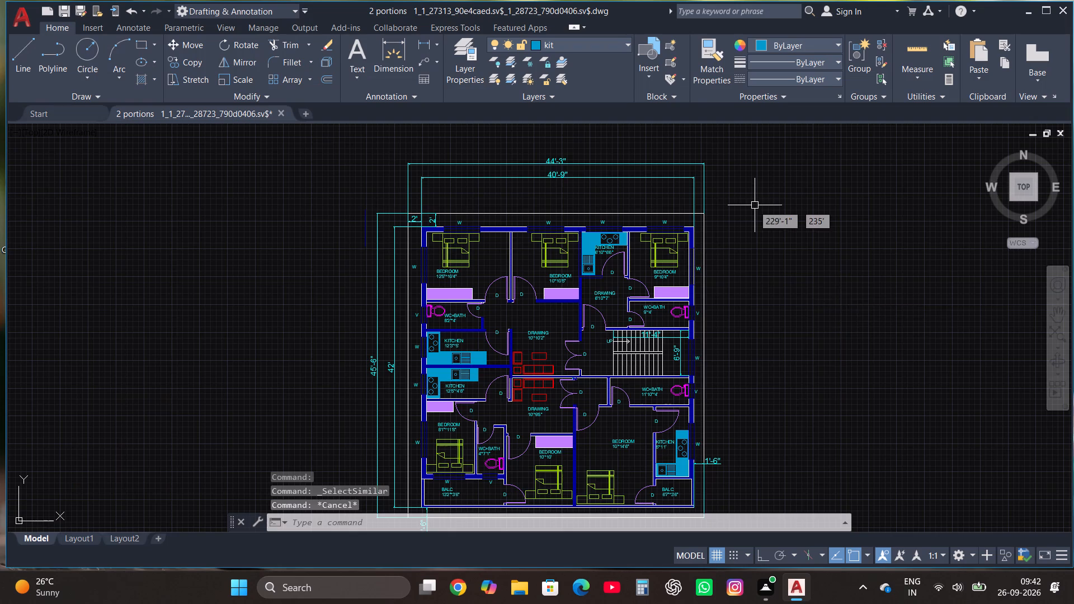
scroll(753, 206, "down", 2)
scroll(743, 366, "up", 3)
scroll(734, 376, "down", 2)
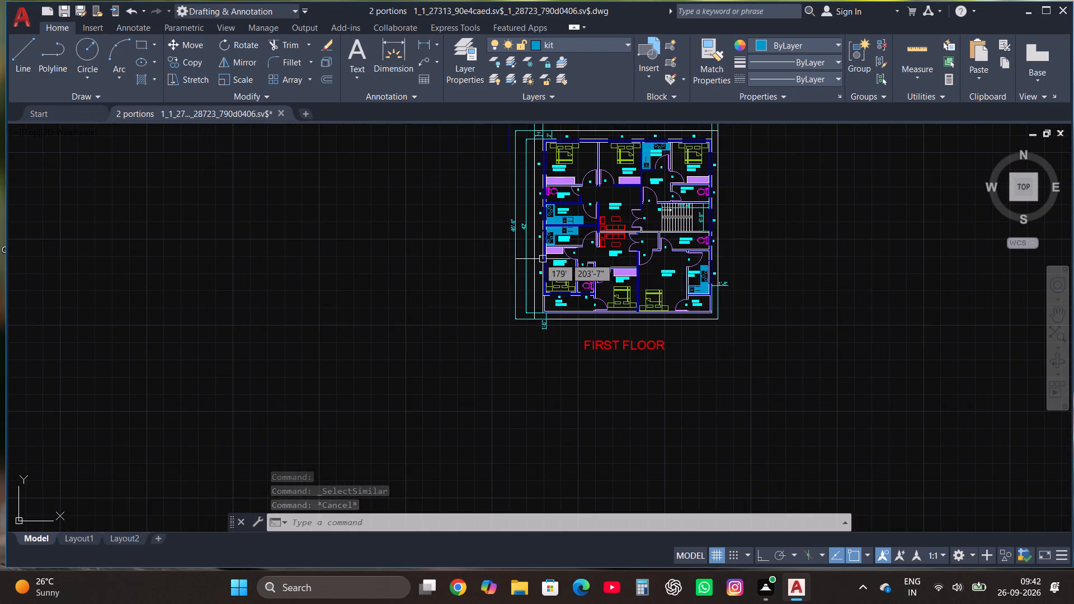
scroll(535, 254, "up", 3)
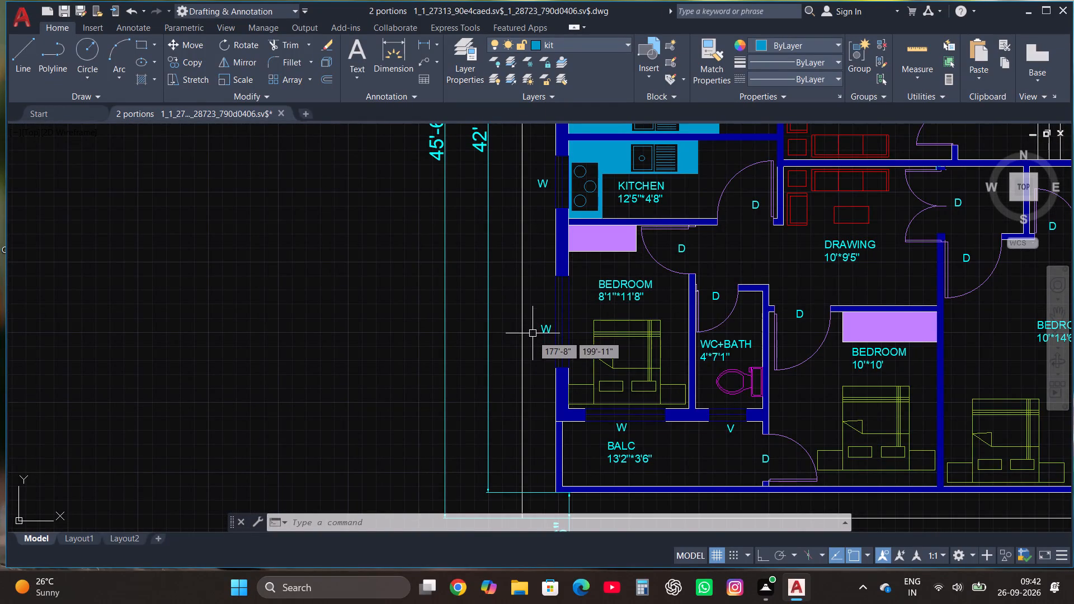
scroll(531, 364, "down", 1)
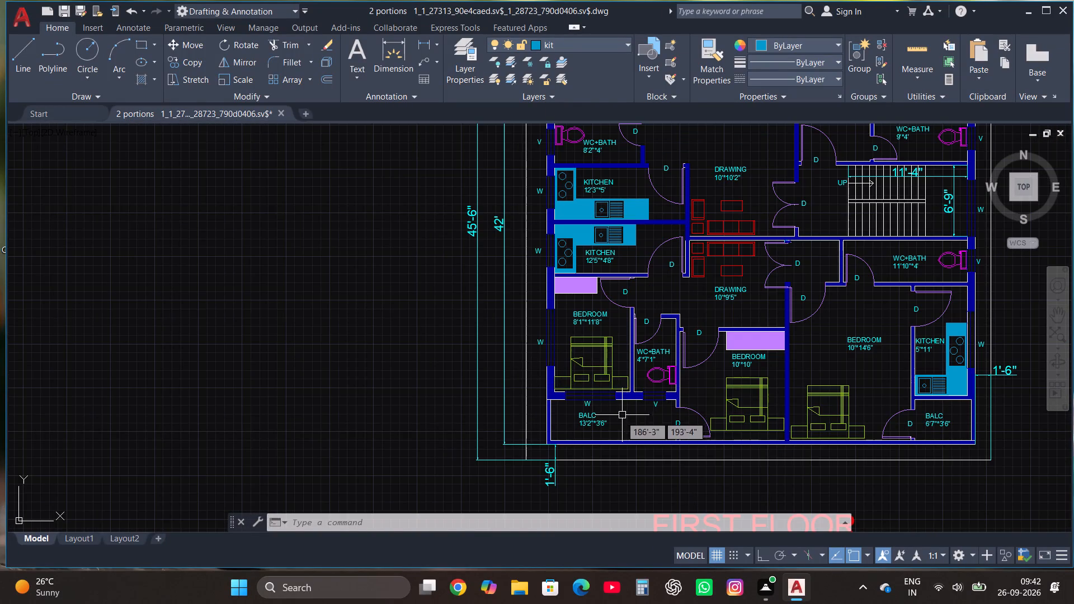
Draw a small circle near the middle of the centre table in the 10'*9'5" drawing room, on the sofa layer.
scroll(739, 262, "up", 4)
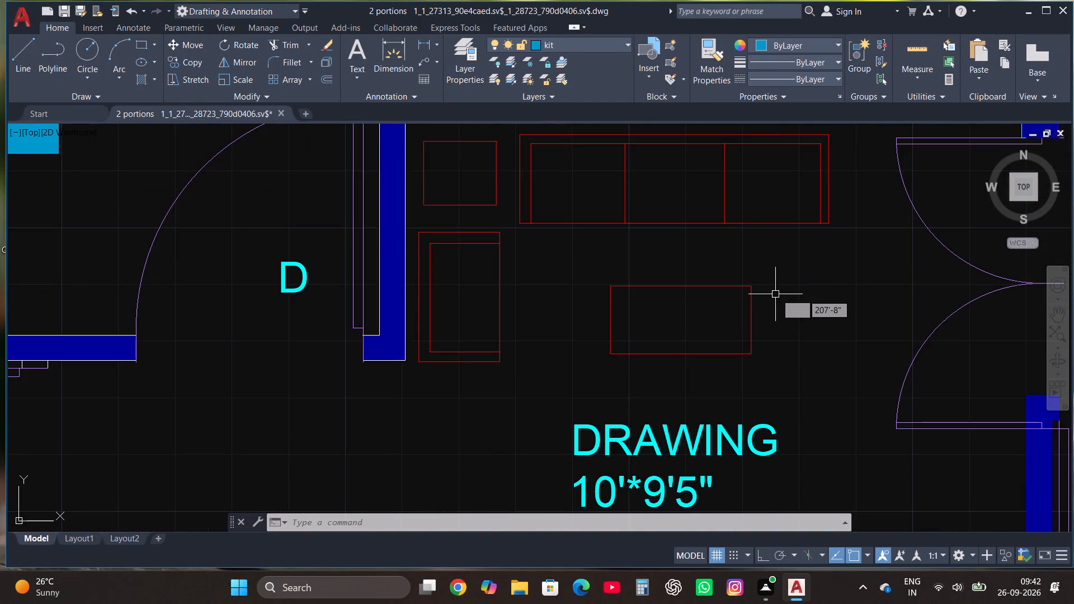
scroll(776, 294, "up", 1)
left_click(559, 46)
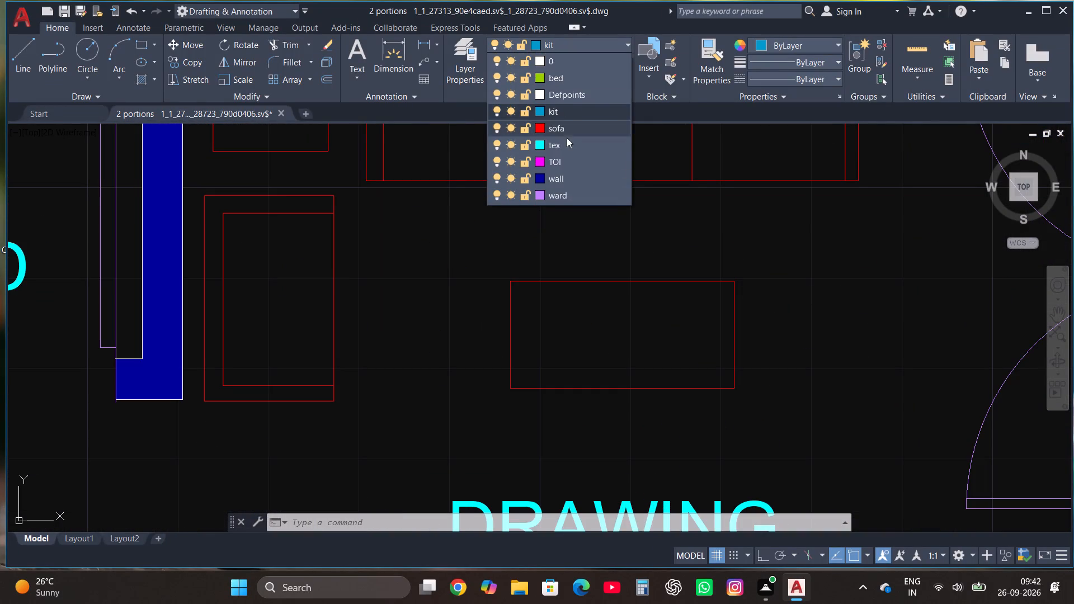
left_click(564, 125)
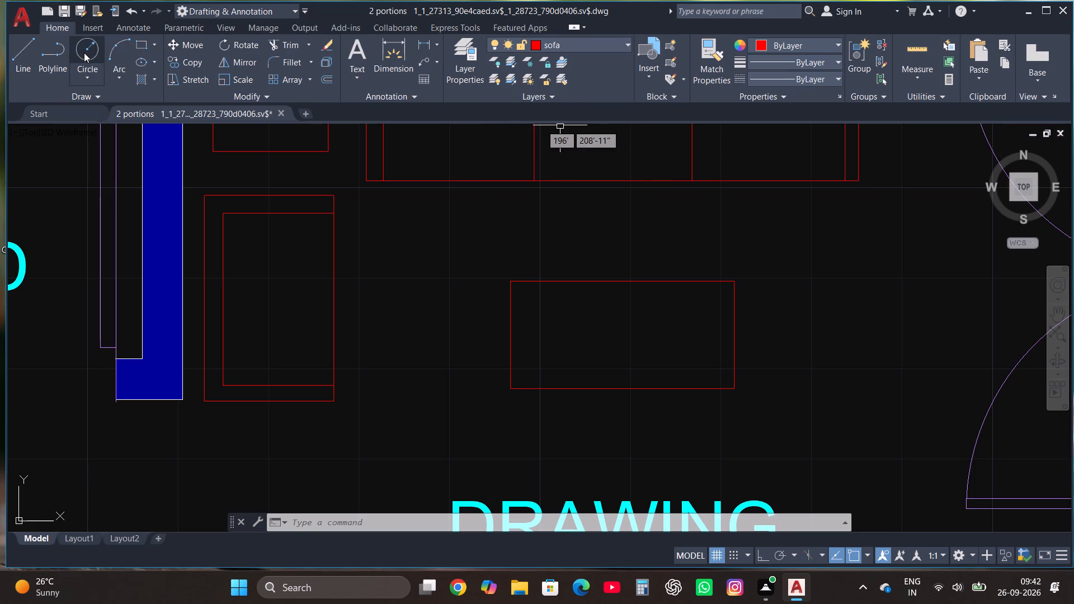
left_click(83, 54)
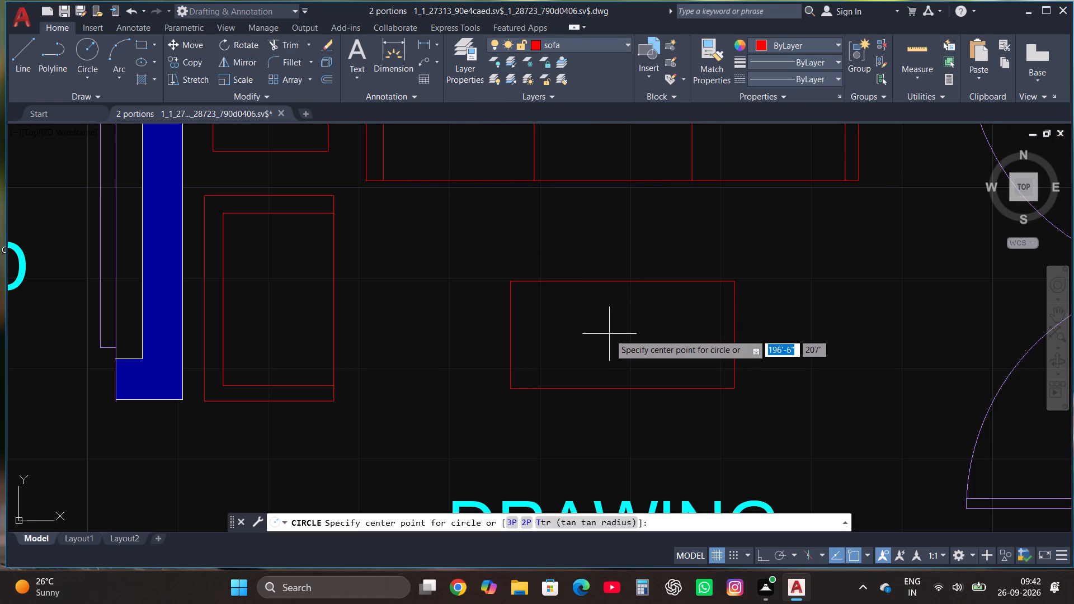
left_click(617, 333)
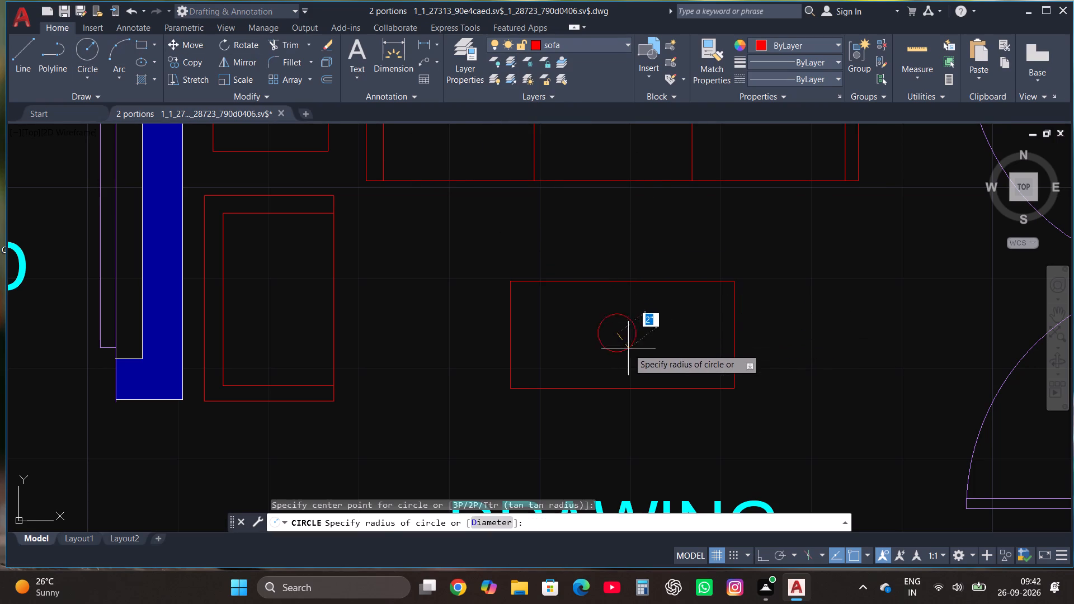
left_click(637, 361)
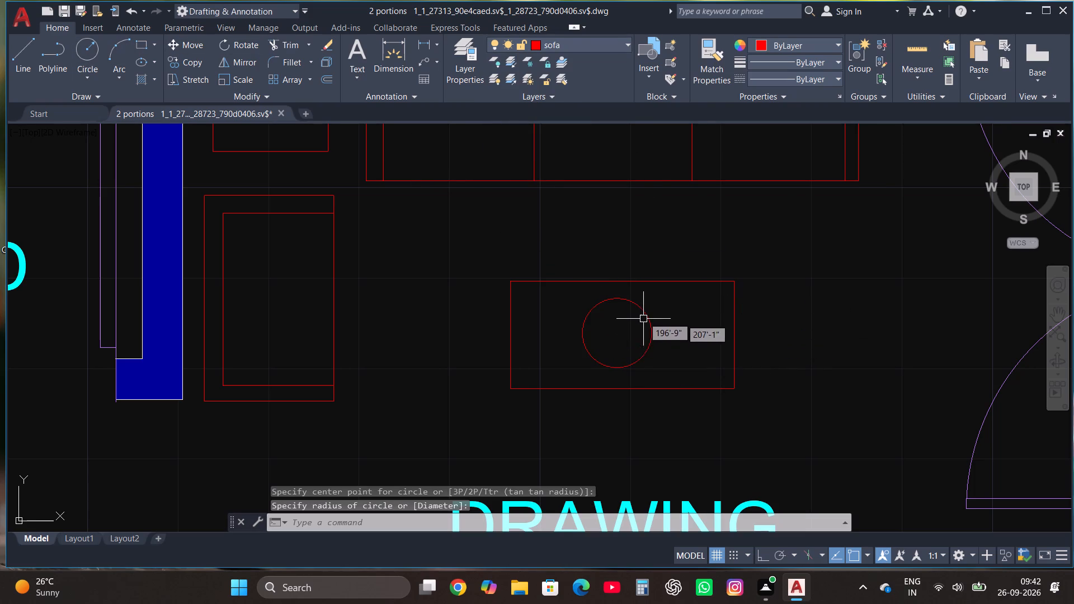
Copy the circle from the centre table in the 10'*9'5" drawing room onto the centre table in the 10'*10'2" drawing room.
left_click(643, 311)
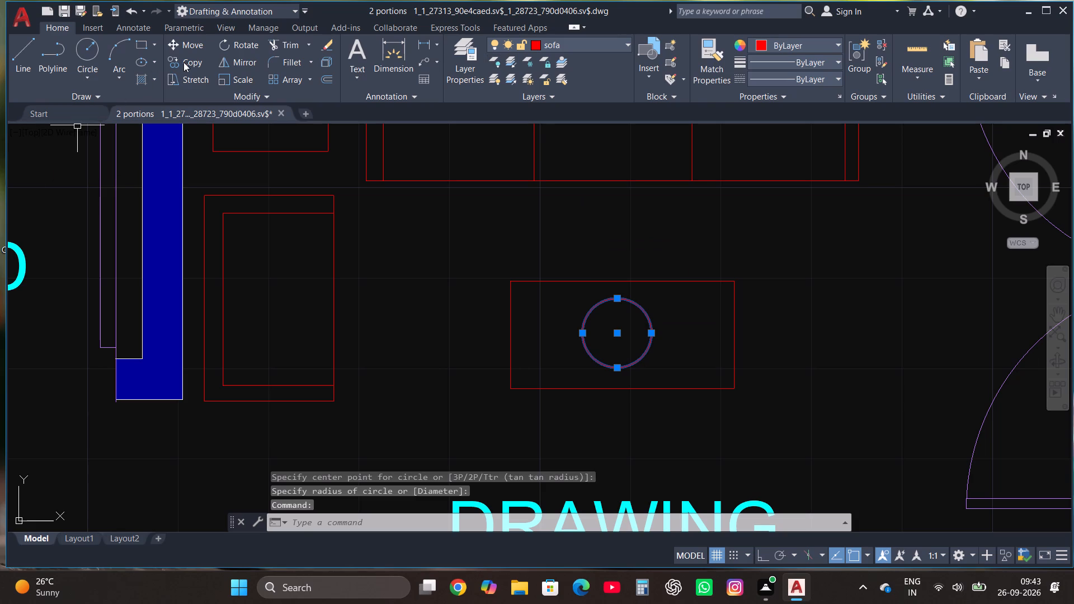
left_click(185, 60)
left_click(616, 343)
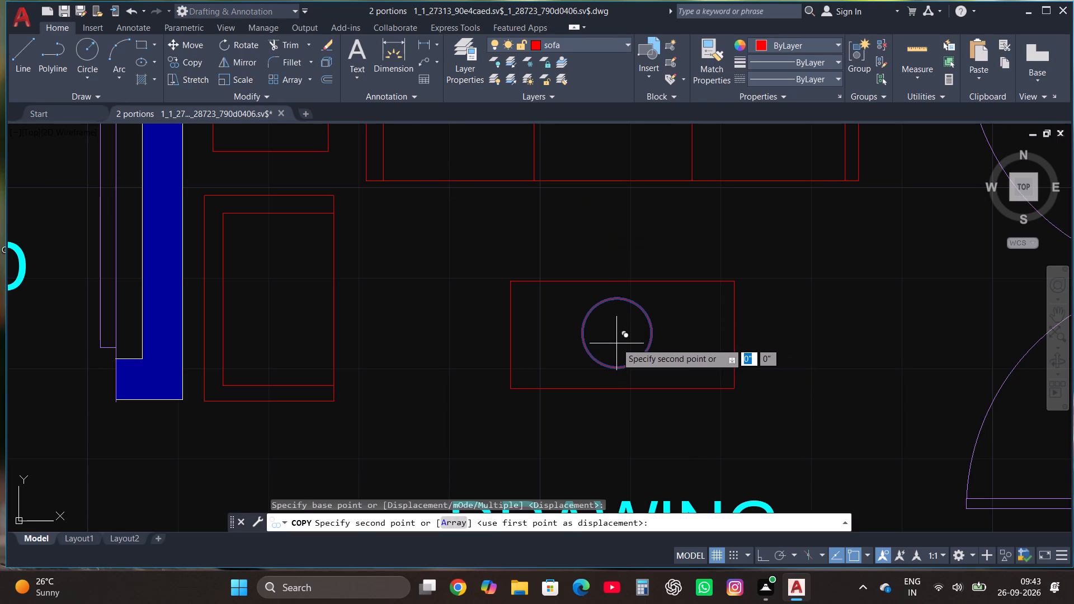
scroll(616, 345, "down", 4)
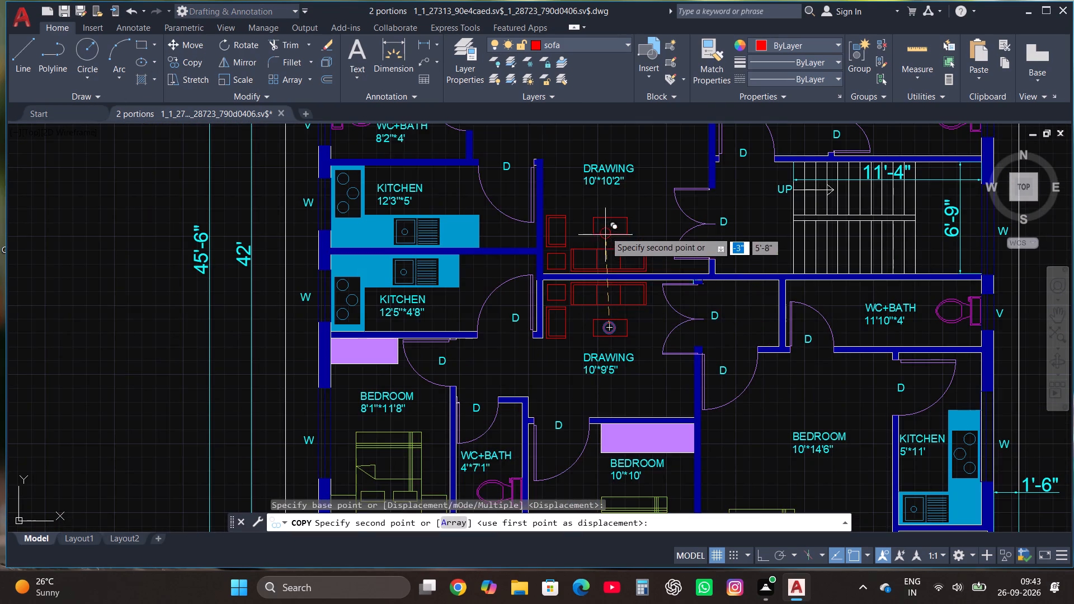
scroll(605, 225, "up", 4)
left_click(620, 247)
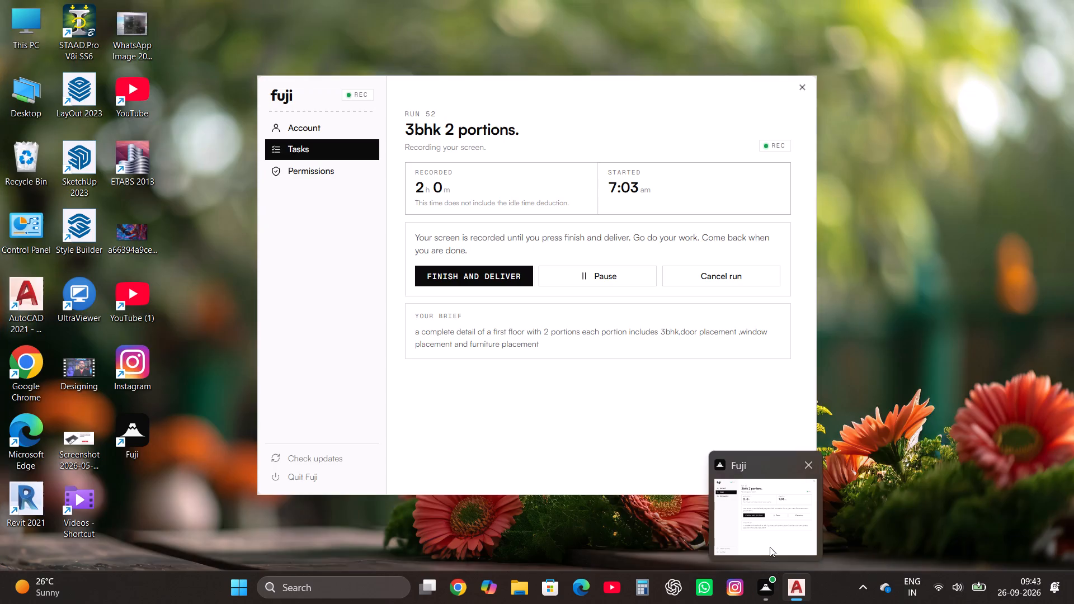
scroll(550, 268, "down", 3)
key("Escape")
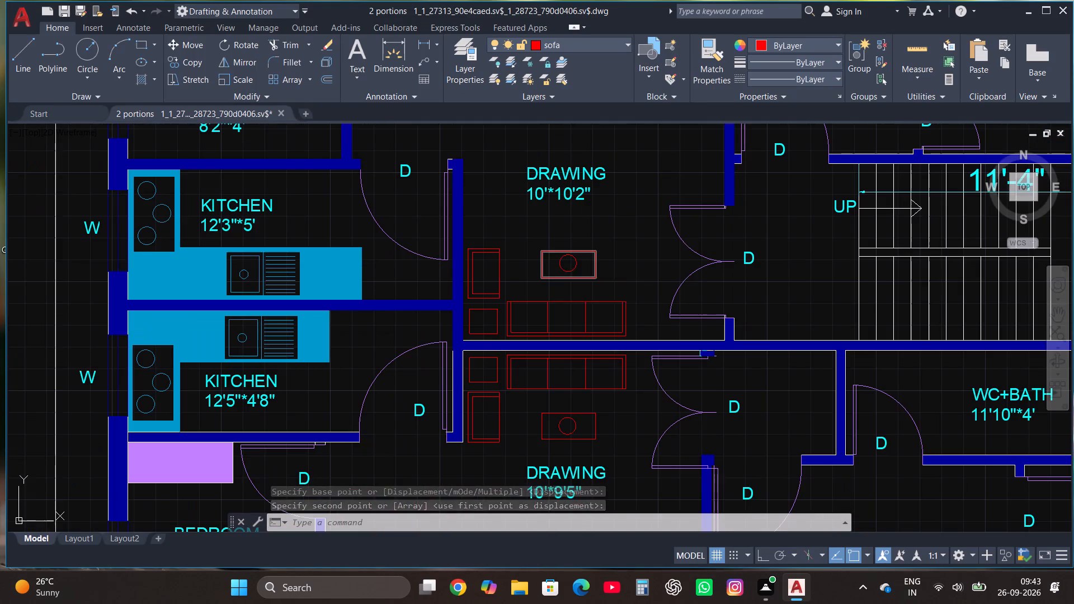
Save the drawing.
left_click(19, 21)
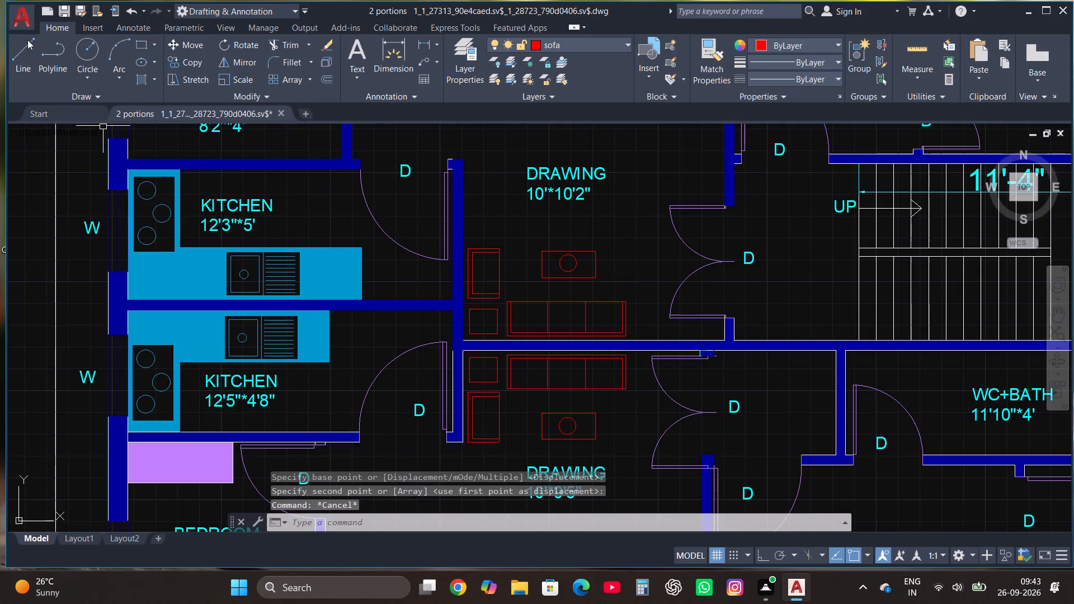
left_click(61, 149)
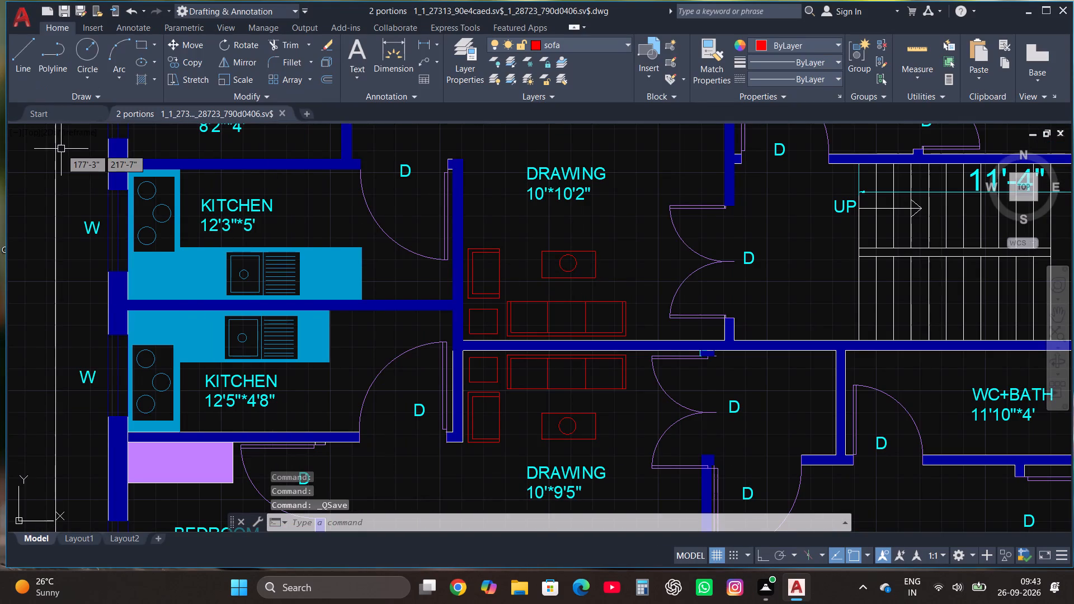
Save the drawing as an AutoCAD 2018 Drawing in Downloads under its existing name, replacing the existing file.
left_click(18, 16)
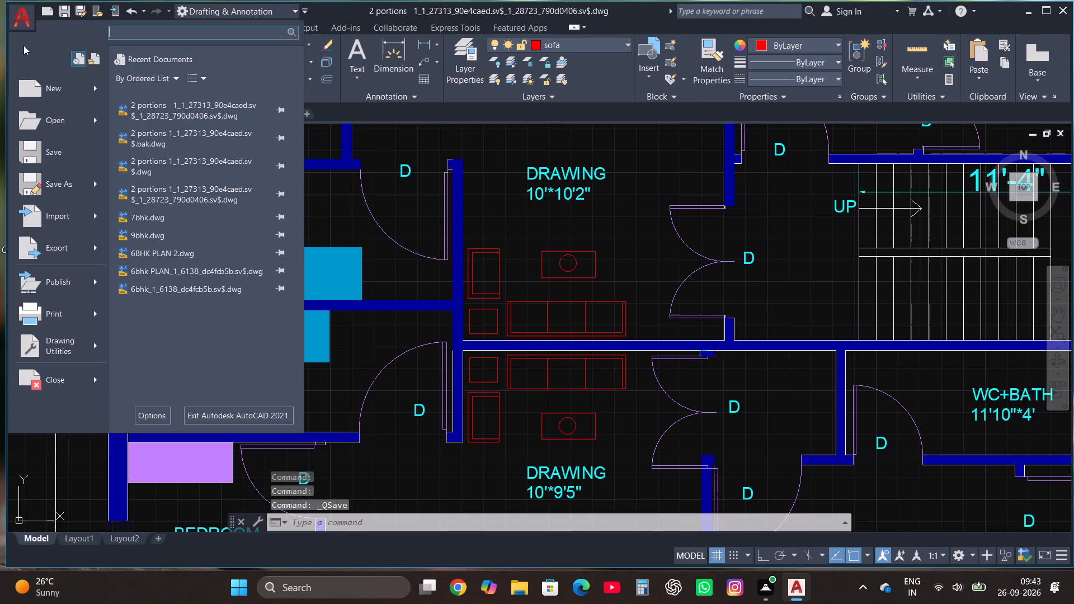
left_click(67, 183)
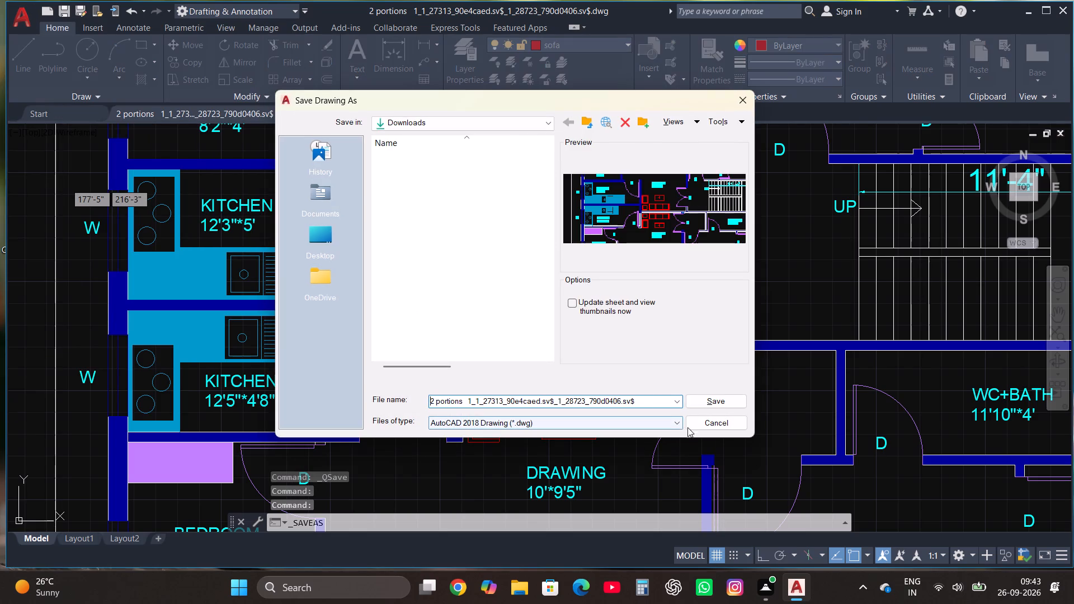
left_click(715, 405)
left_click(499, 311)
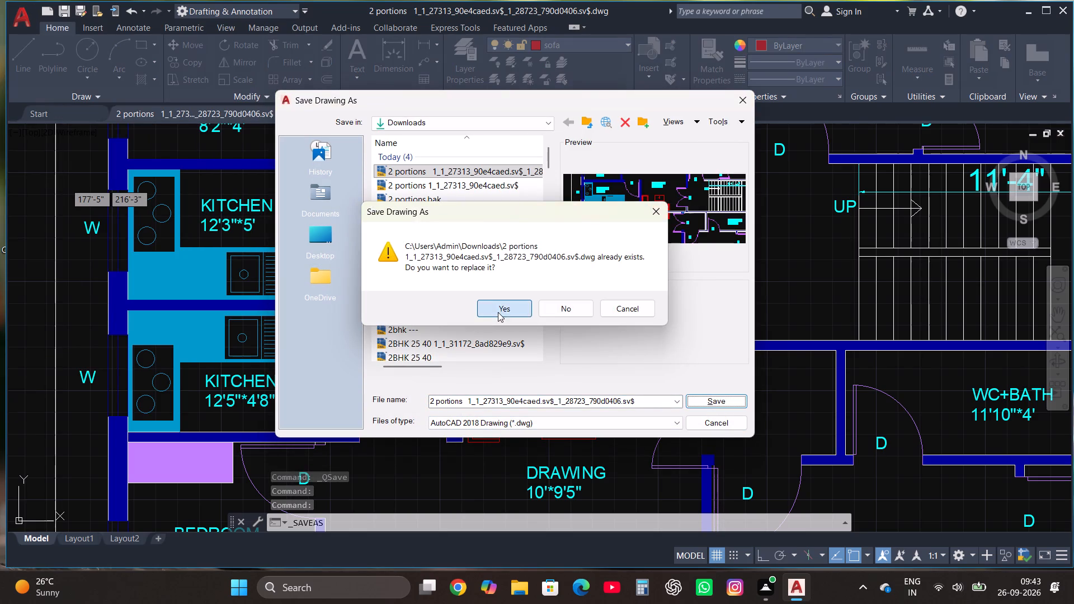
Set up the model plot from the previous plot's page setup with the AutoCAD PDF (General Documentation).pc3 plotter and apply it to the layout.
scroll(708, 362, "down", 3)
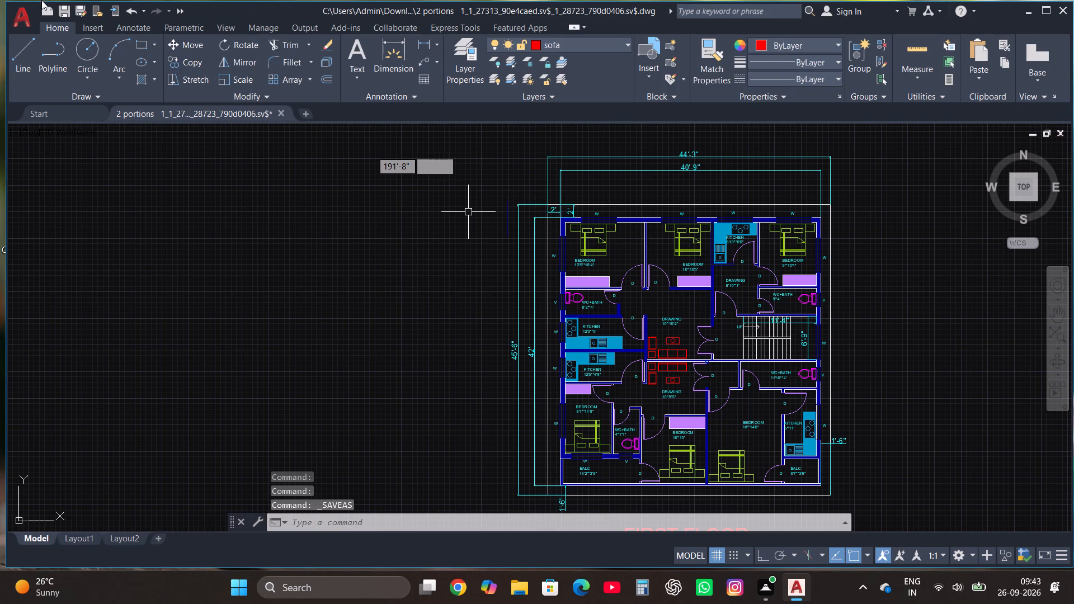
left_click(17, 18)
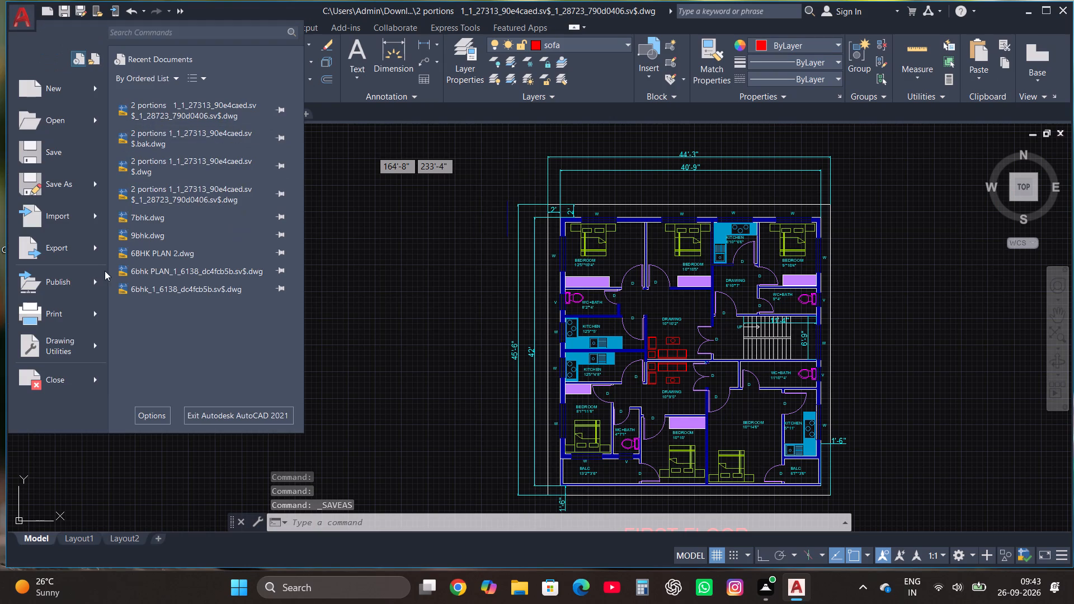
left_click(67, 315)
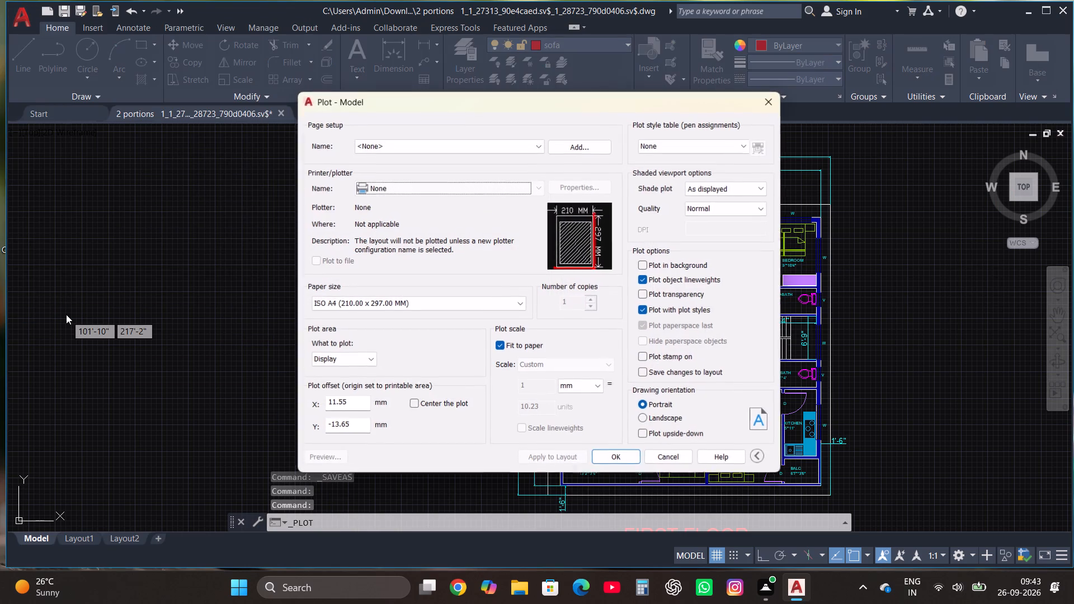
left_click(385, 153)
left_click(384, 166)
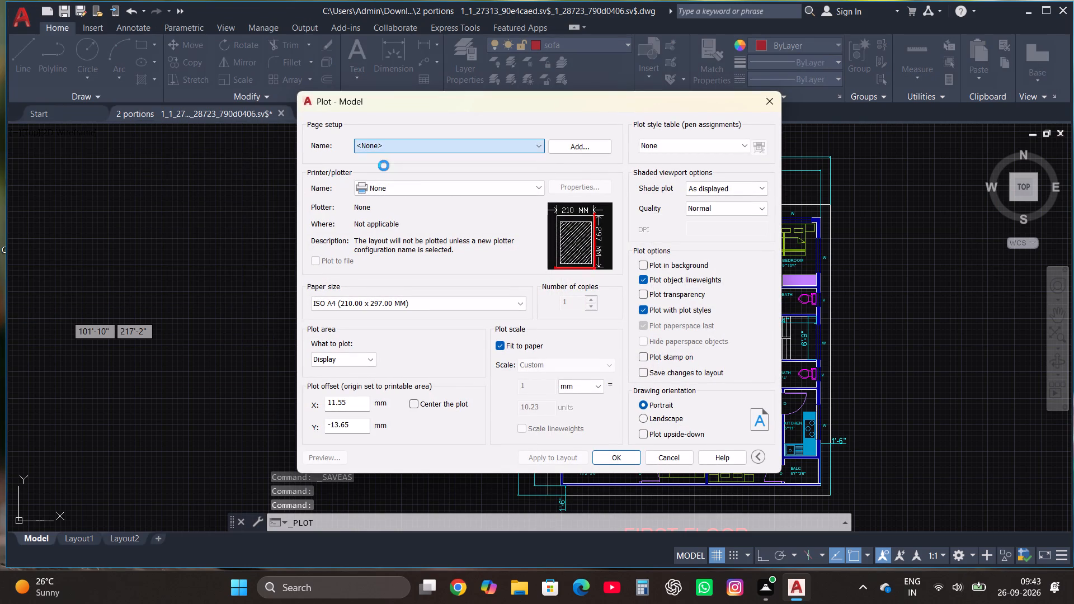
left_click(404, 188)
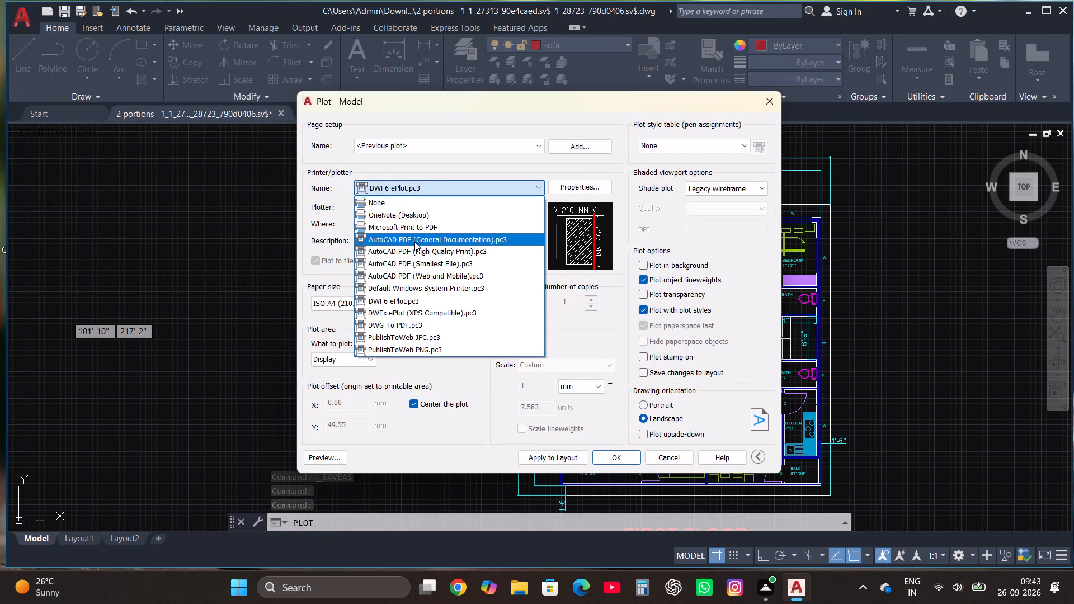
left_click(414, 242)
left_click(560, 460)
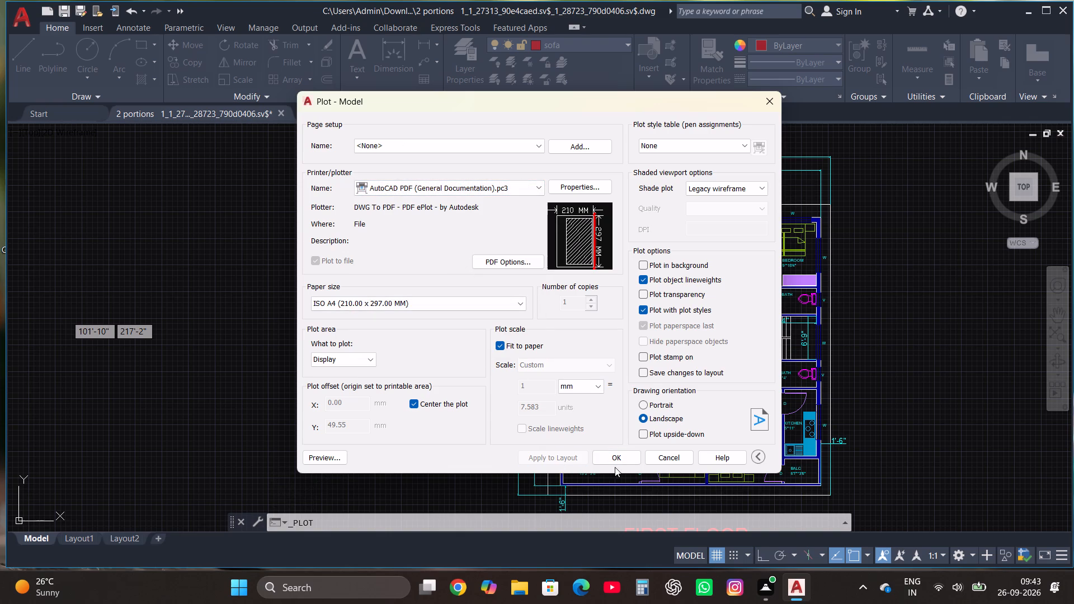
Plot the plan as a PDF into the Downloads folder under the suggested file name and close the opened PDF.
left_click(622, 455)
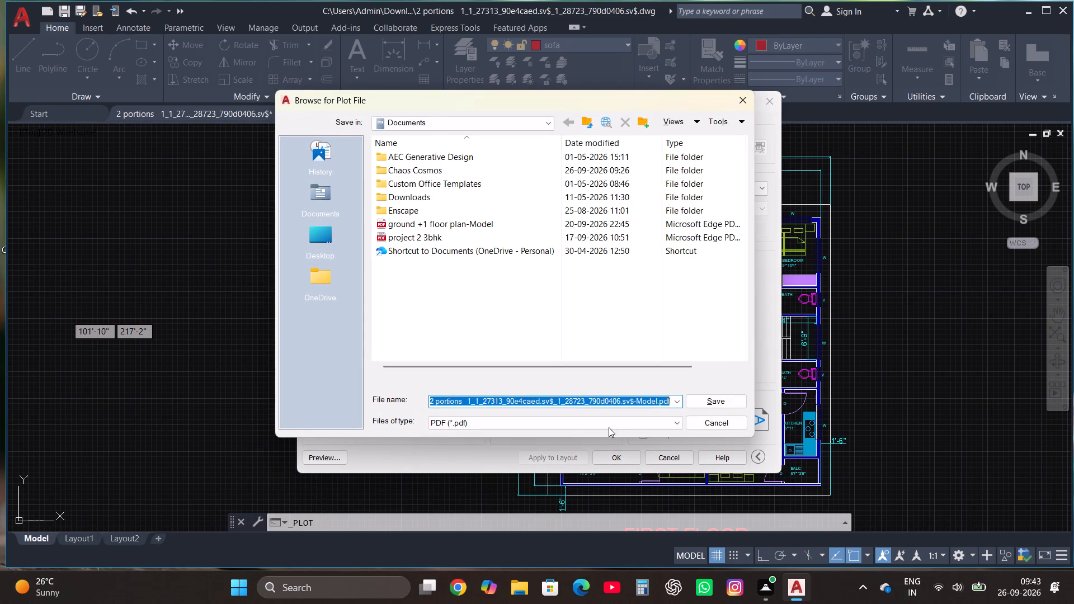
left_click(424, 125)
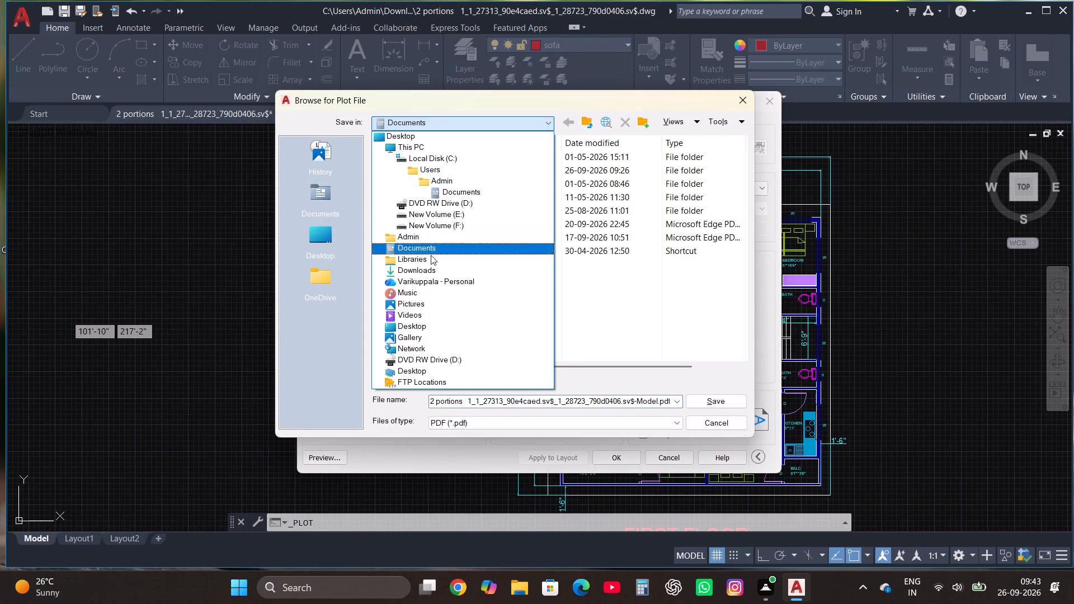
left_click(432, 270)
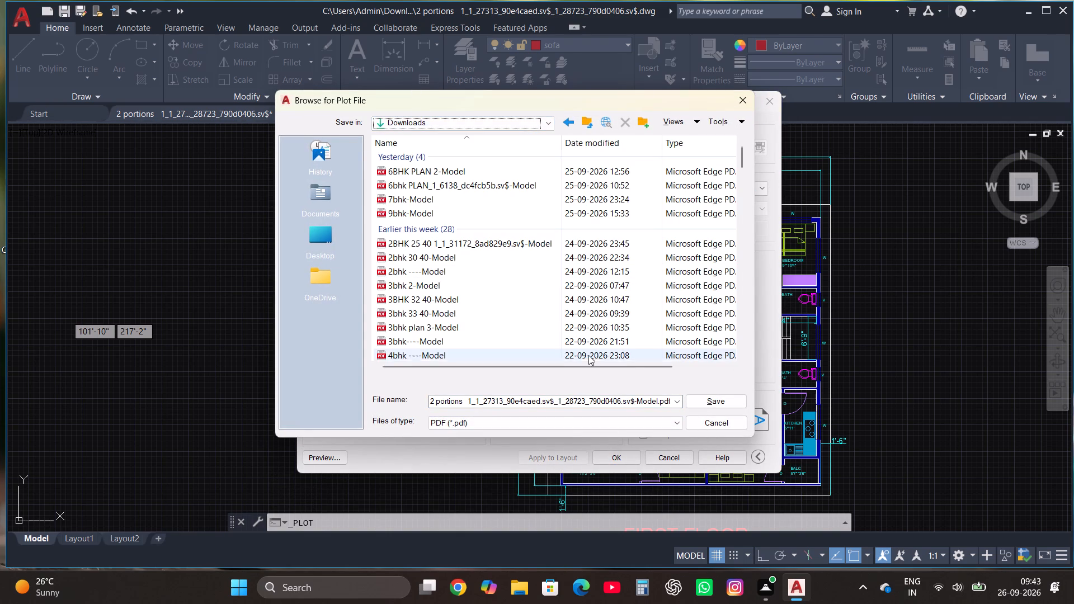
left_click(710, 403)
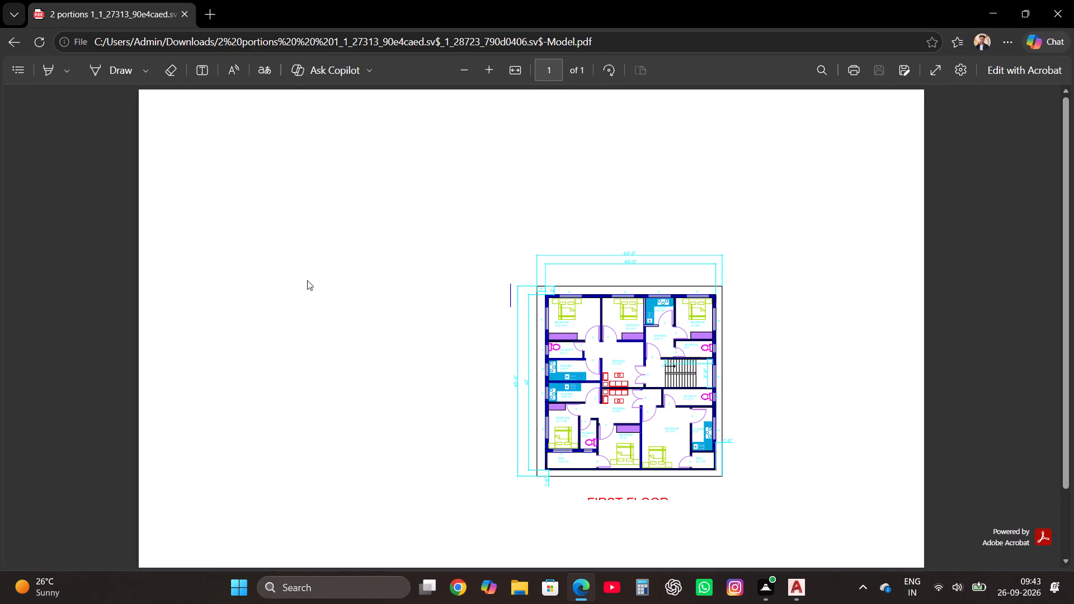
left_click(1066, 12)
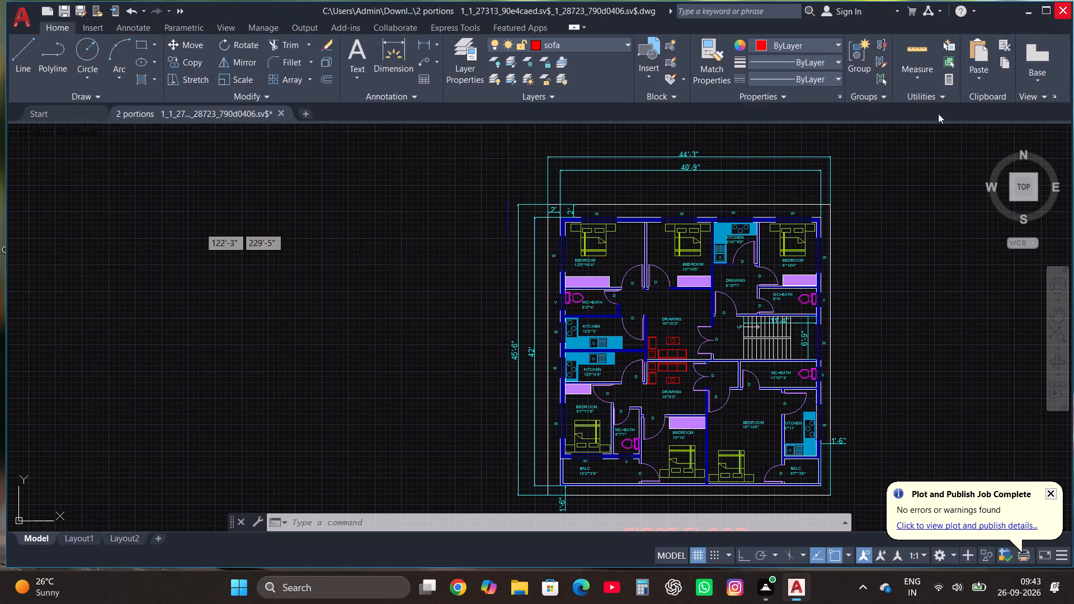
Export the current display of the plan as a DWF file into the Downloads folder under the suggested file name.
left_click(19, 17)
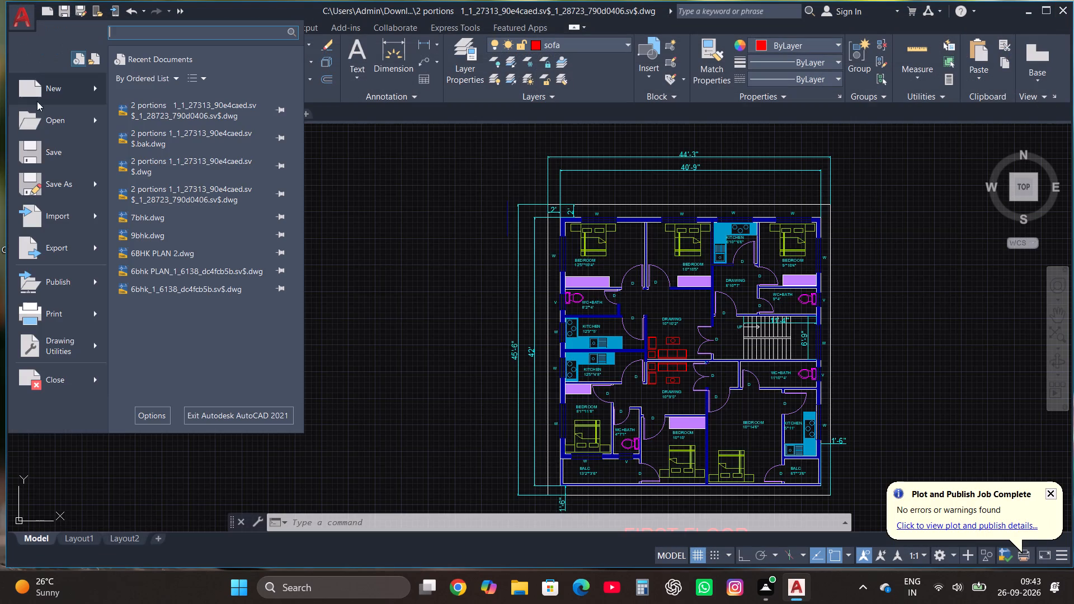
left_click(54, 251)
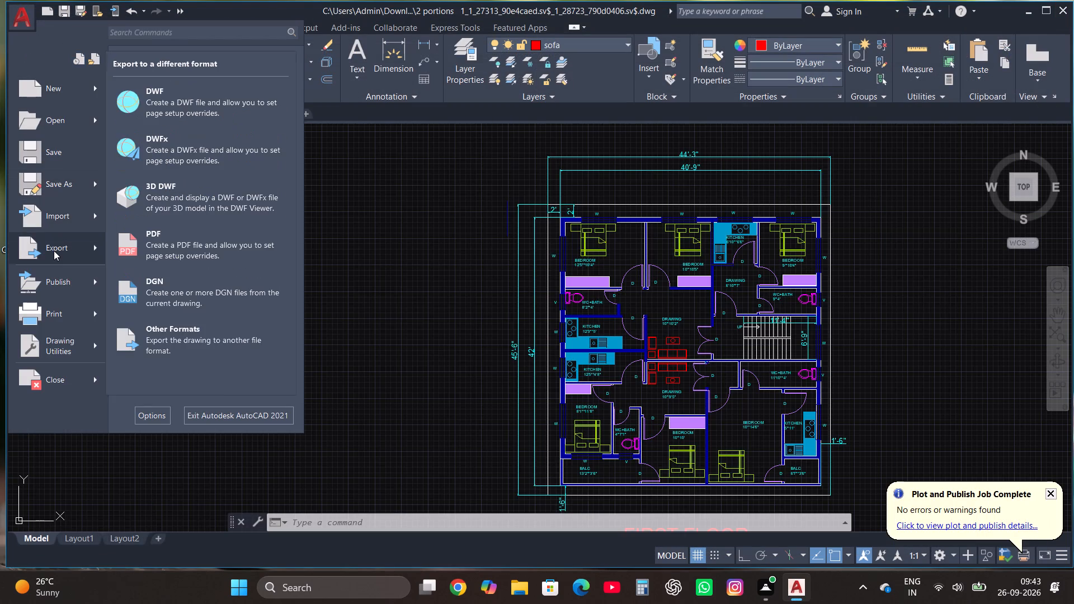
left_click(198, 100)
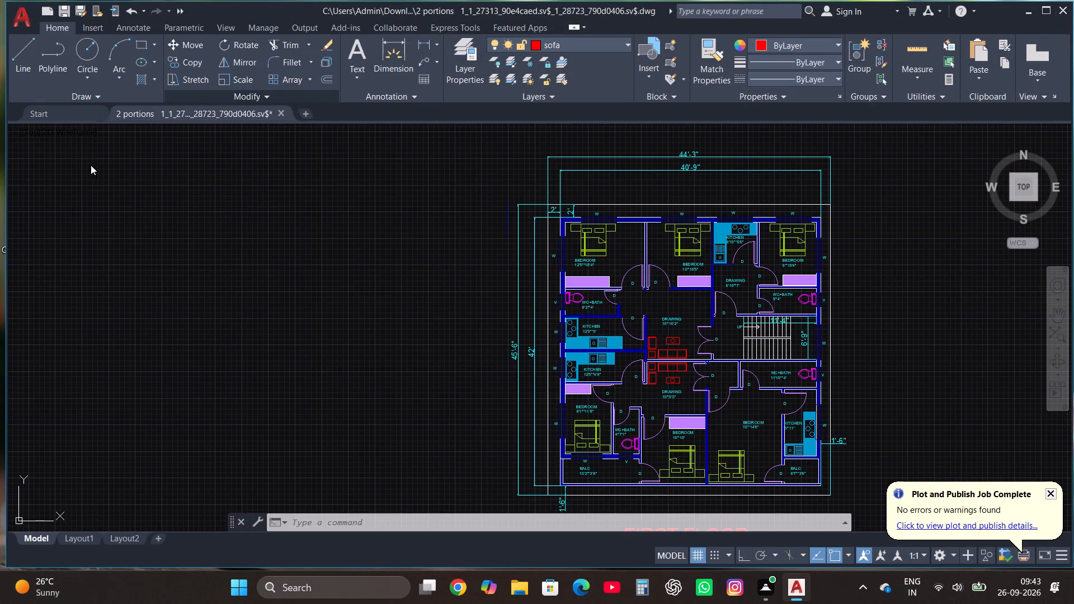
scroll(120, 214, "down", 3)
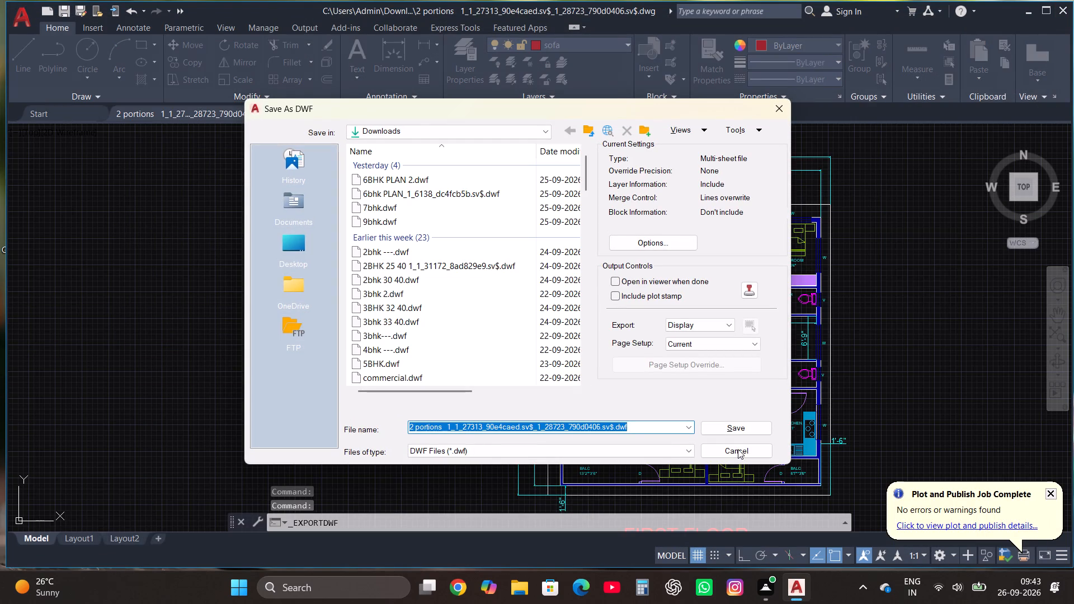
left_click(733, 427)
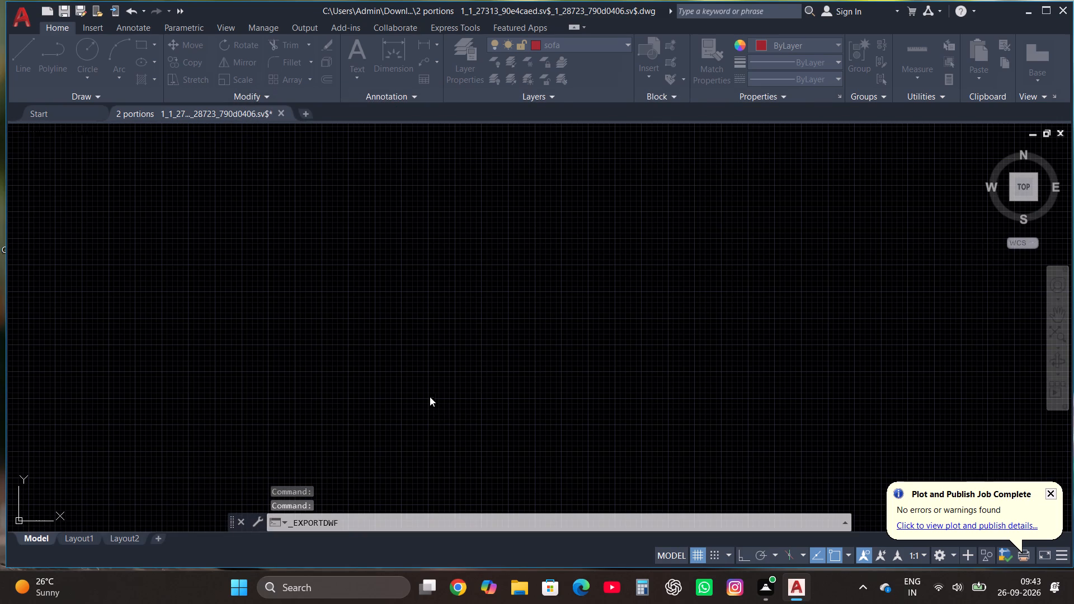
scroll(406, 387, "down", 3)
scroll(533, 391, "up", 2)
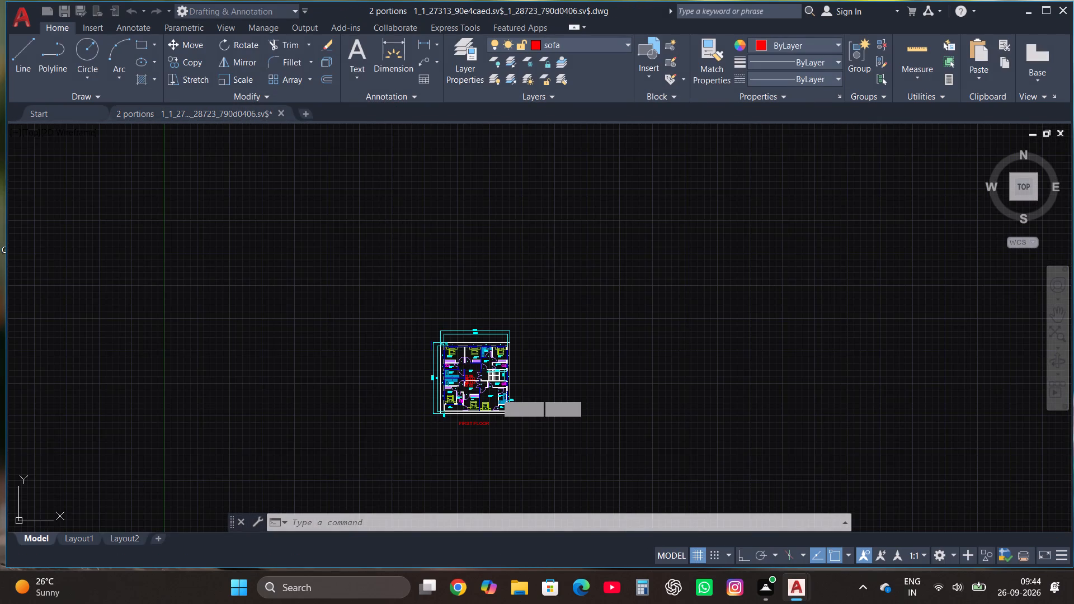